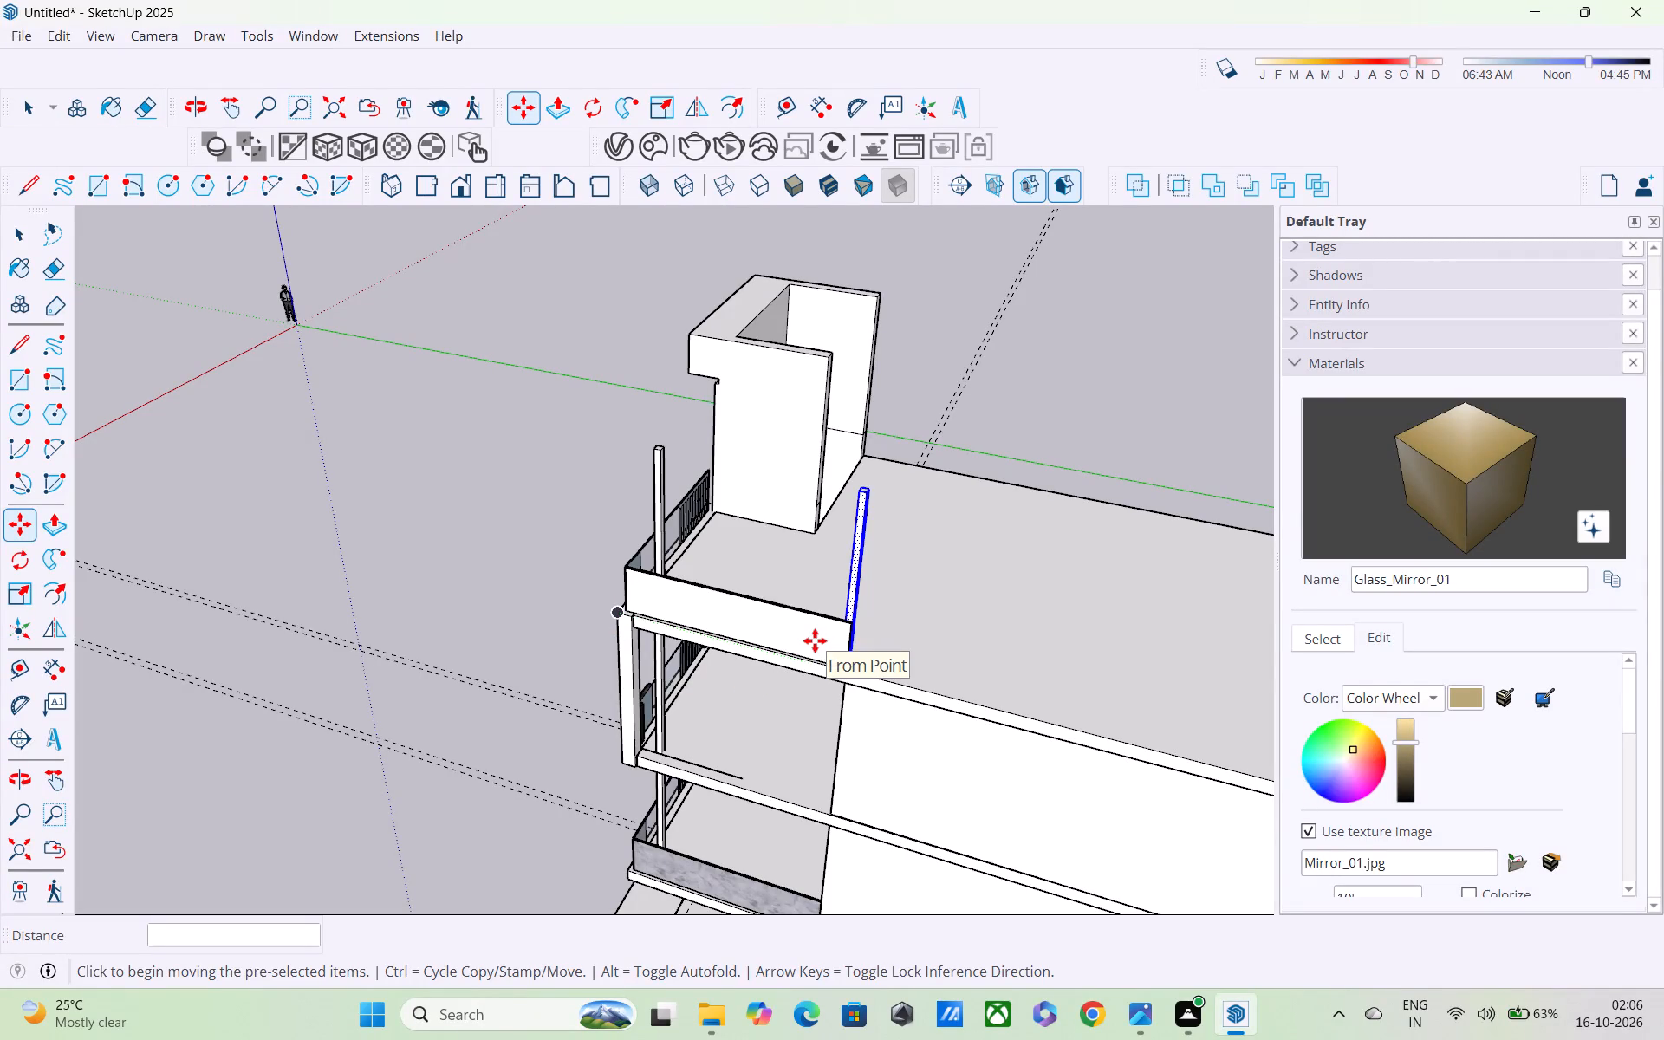
# Examine the building from several sides and distances, including the stair tower, roof terrace posts and stacked balconies.
pyautogui.moveTo(759, 602); pyautogui.dragTo(925, 630, button='middle')
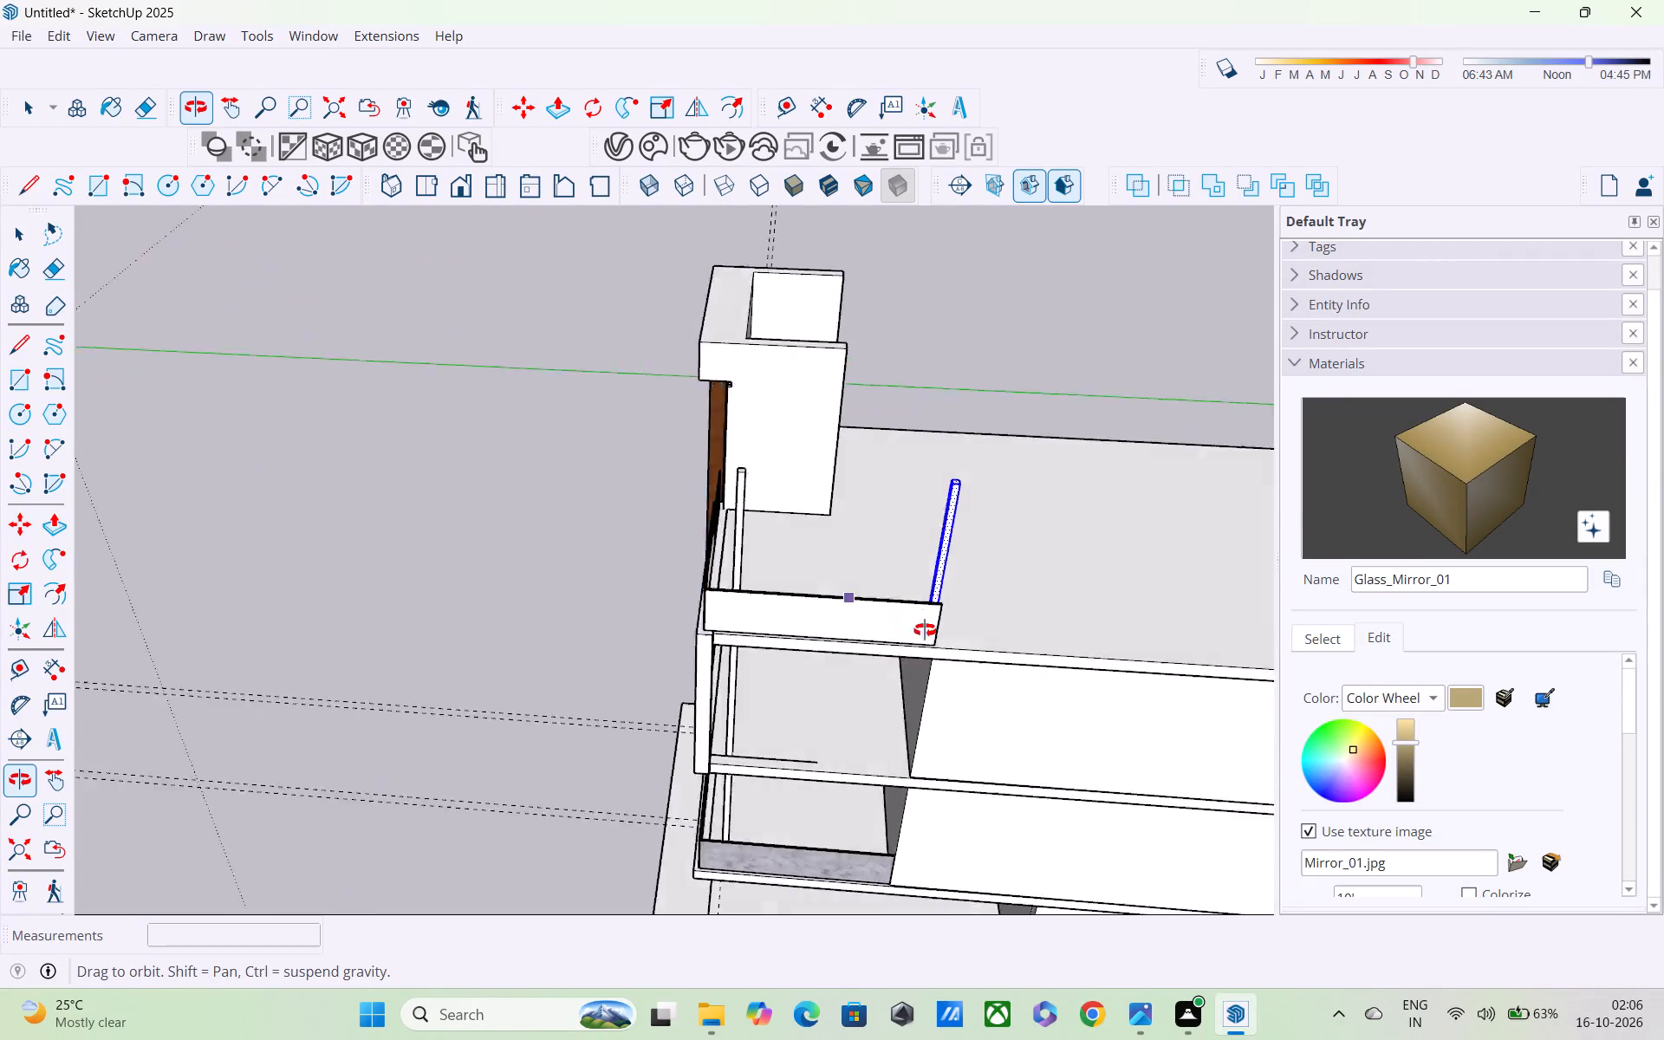
pyautogui.moveTo(925, 630); pyautogui.dragTo(982, 617, button='middle')
pyautogui.moveTo(820, 575); pyautogui.dragTo(1106, 502, button='middle')
pyautogui.moveTo(880, 443); pyautogui.dragTo(898, 318, button='middle')
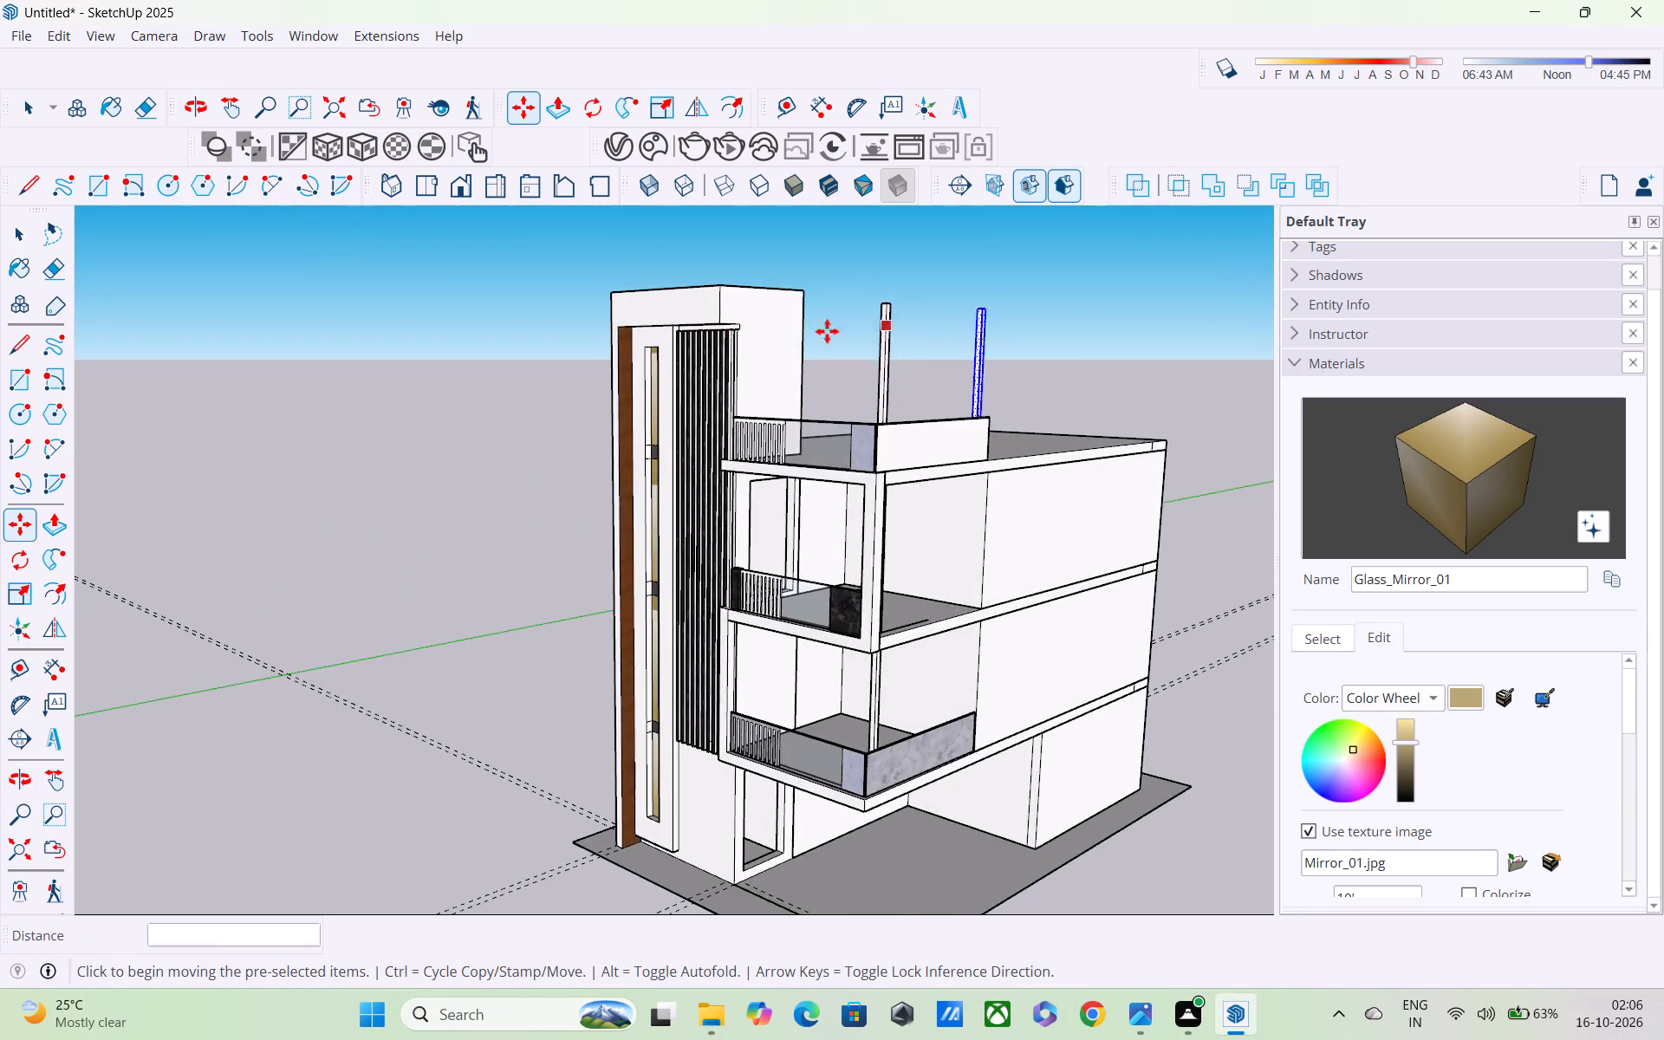
pyautogui.scroll(3, 624, 329)
pyautogui.moveTo(732, 325); pyautogui.dragTo(891, 413, button='middle')
pyautogui.scroll(3, 894, 452)
pyautogui.scroll(-6, 884, 380)
pyautogui.moveTo(883, 381); pyautogui.dragTo(432, 457, button='middle')
pyautogui.scroll(-10, 640, 475)
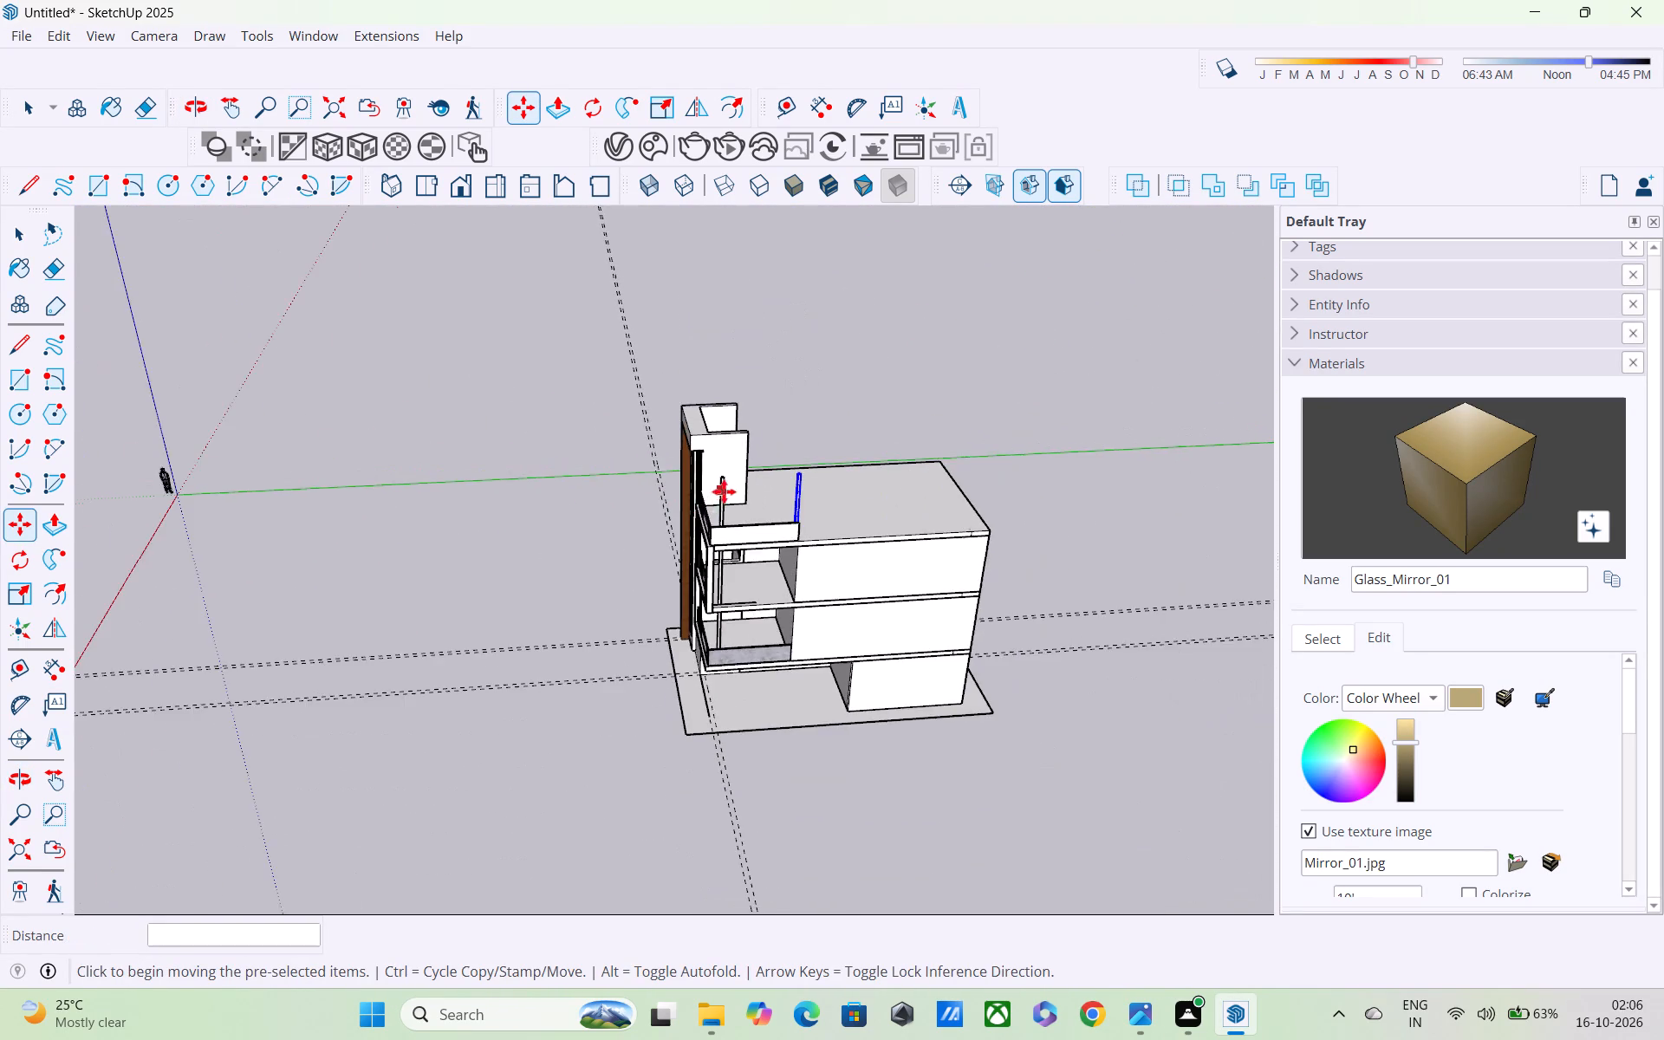
pyautogui.scroll(-2, 724, 491)
pyautogui.moveTo(791, 523); pyautogui.dragTo(555, 504, button='middle')
pyautogui.scroll(1, 555, 504)
pyautogui.scroll(-9, 556, 500)
pyautogui.scroll(-8, 675, 524)
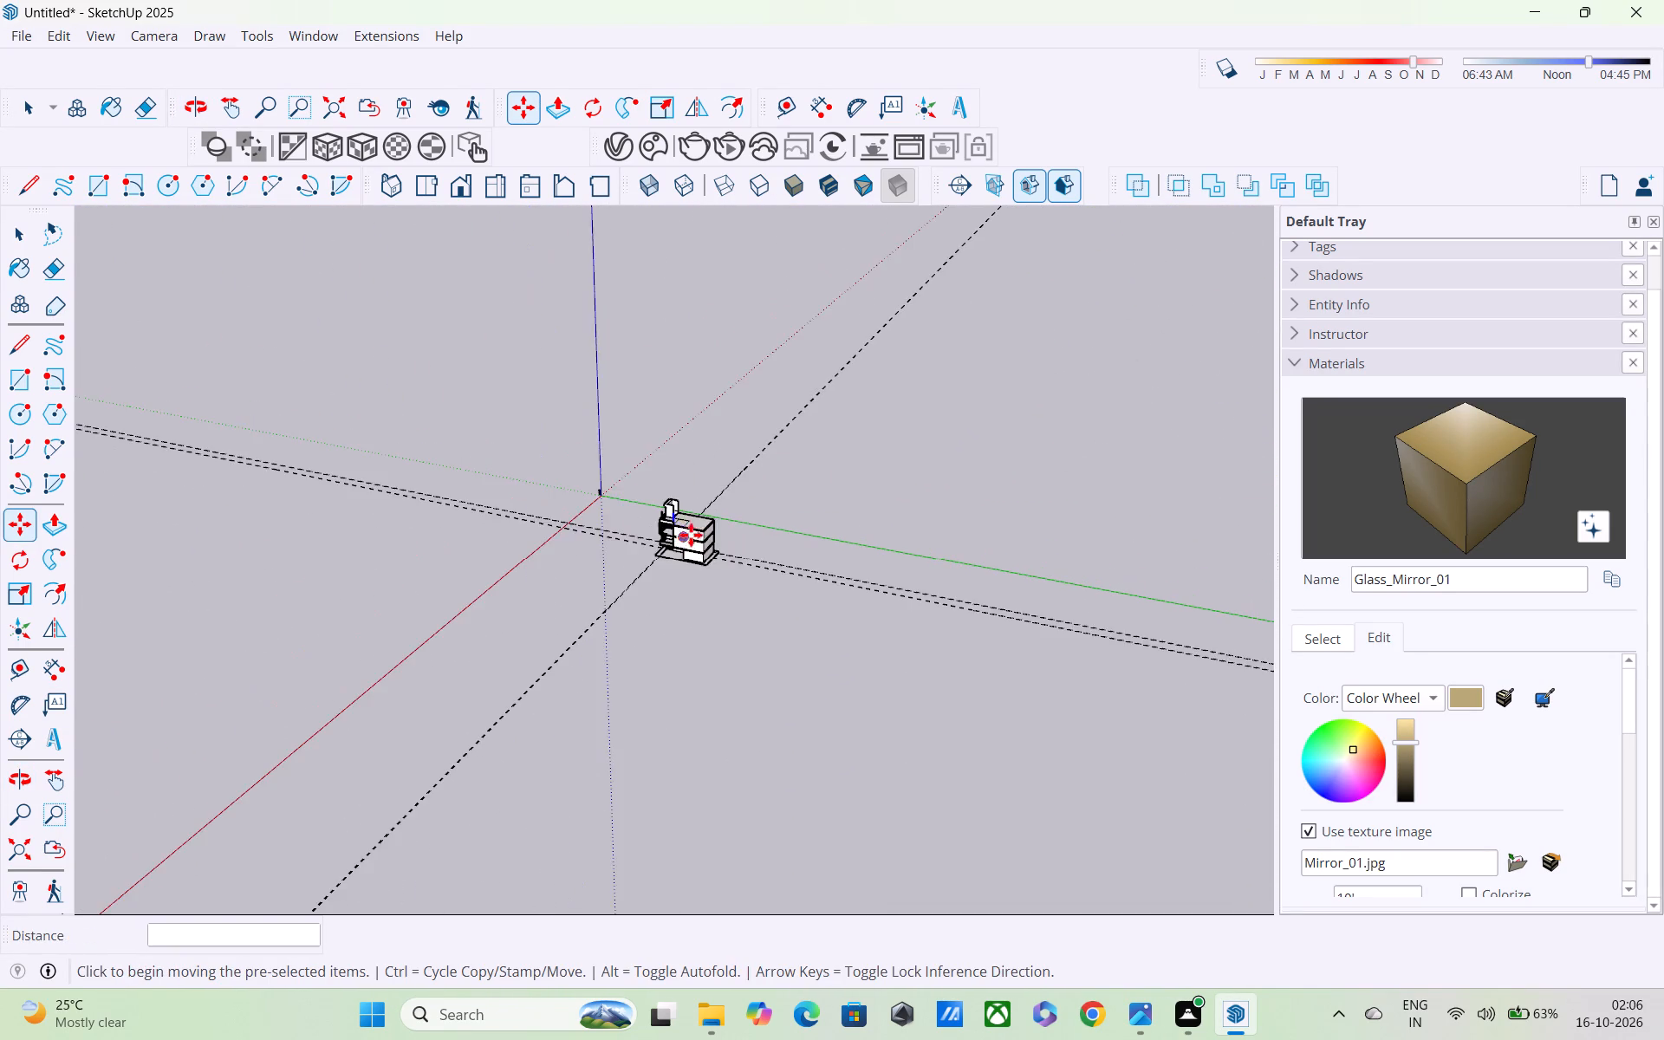
pyautogui.scroll(-6, 691, 535)
pyautogui.moveTo(714, 565); pyautogui.dragTo(867, 549, button='middle')
pyautogui.moveTo(732, 521); pyautogui.dragTo(1052, 563, button='middle')
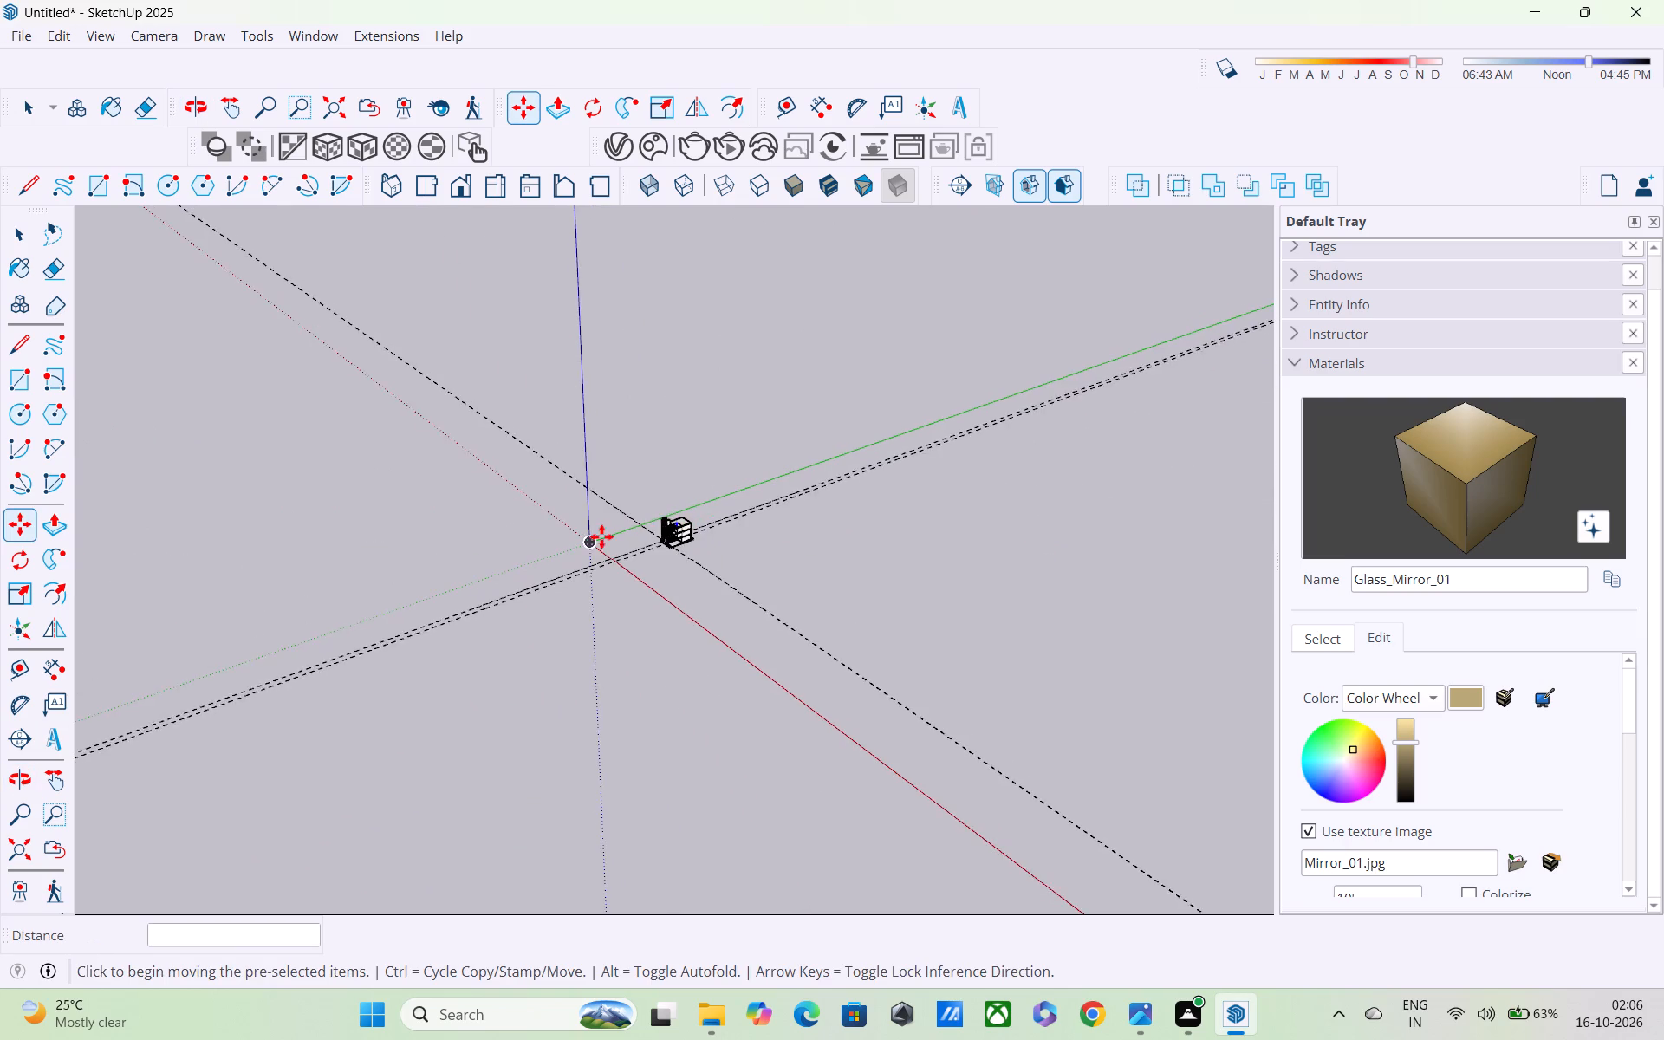
pyautogui.scroll(4, 601, 536)
pyautogui.moveTo(774, 536); pyautogui.dragTo(939, 471, button='middle')
pyautogui.scroll(5, 730, 486)
pyautogui.scroll(7, 645, 552)
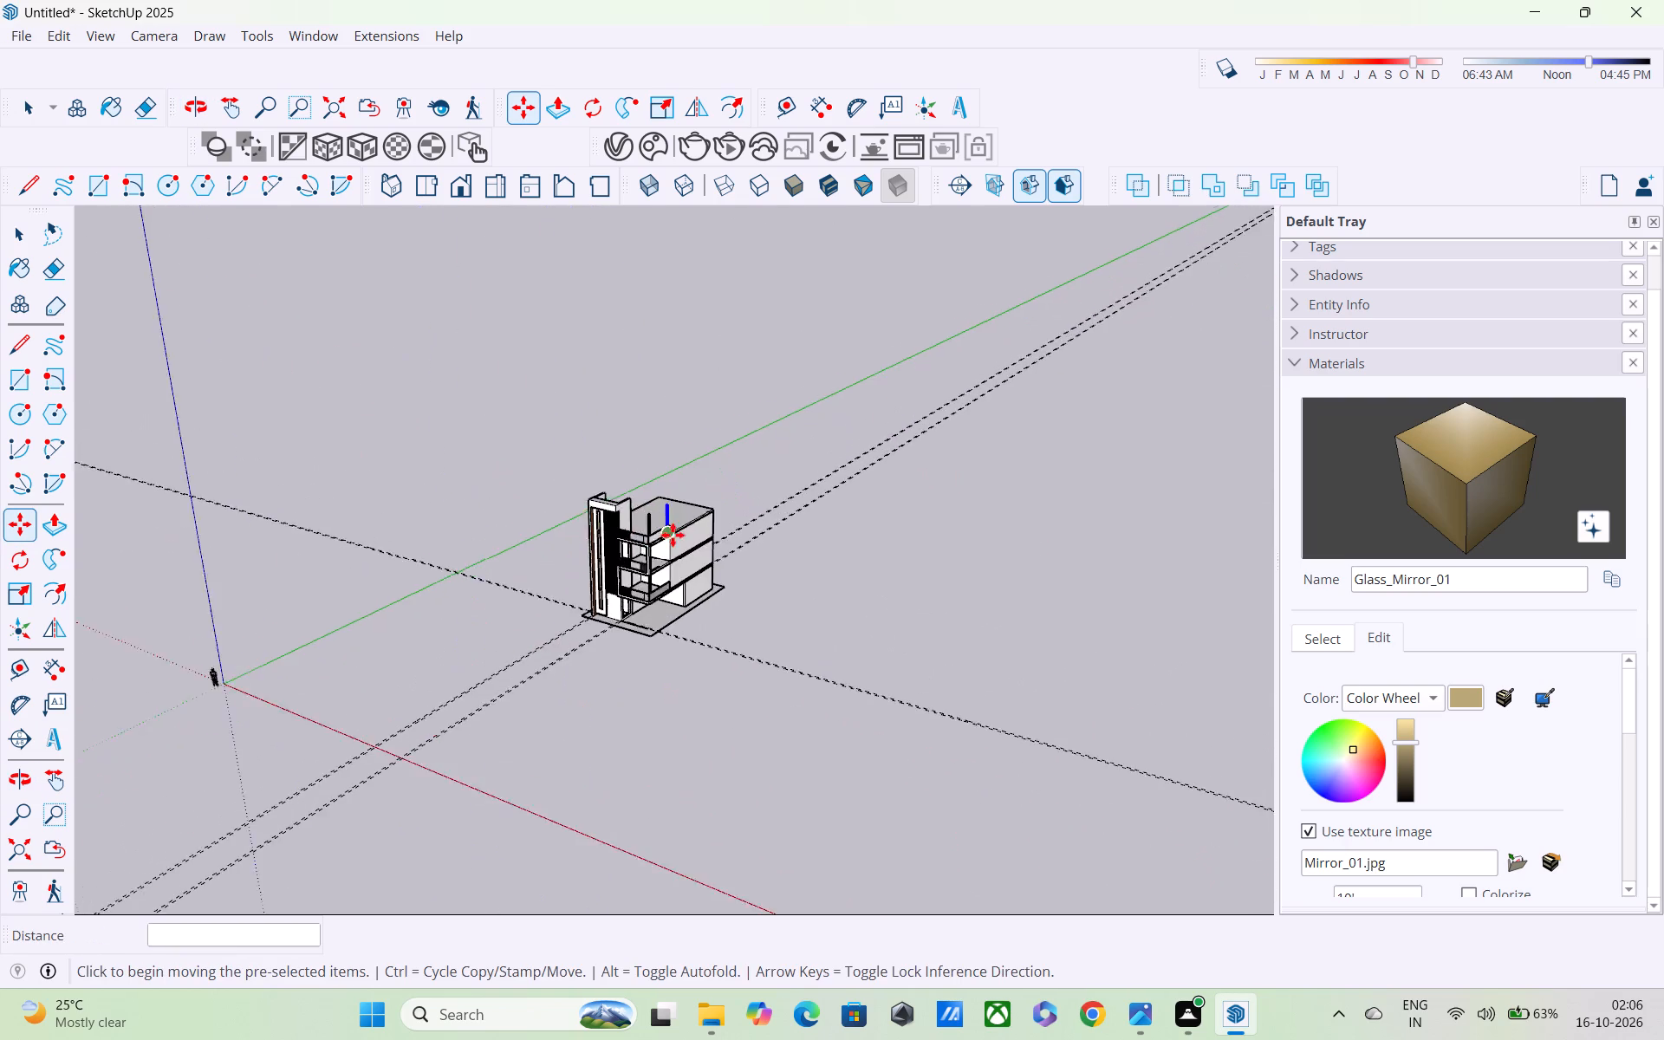
pyautogui.scroll(17, 673, 535)
pyautogui.moveTo(565, 552); pyautogui.dragTo(614, 475, button='middle')
pyautogui.scroll(-2, 618, 492)
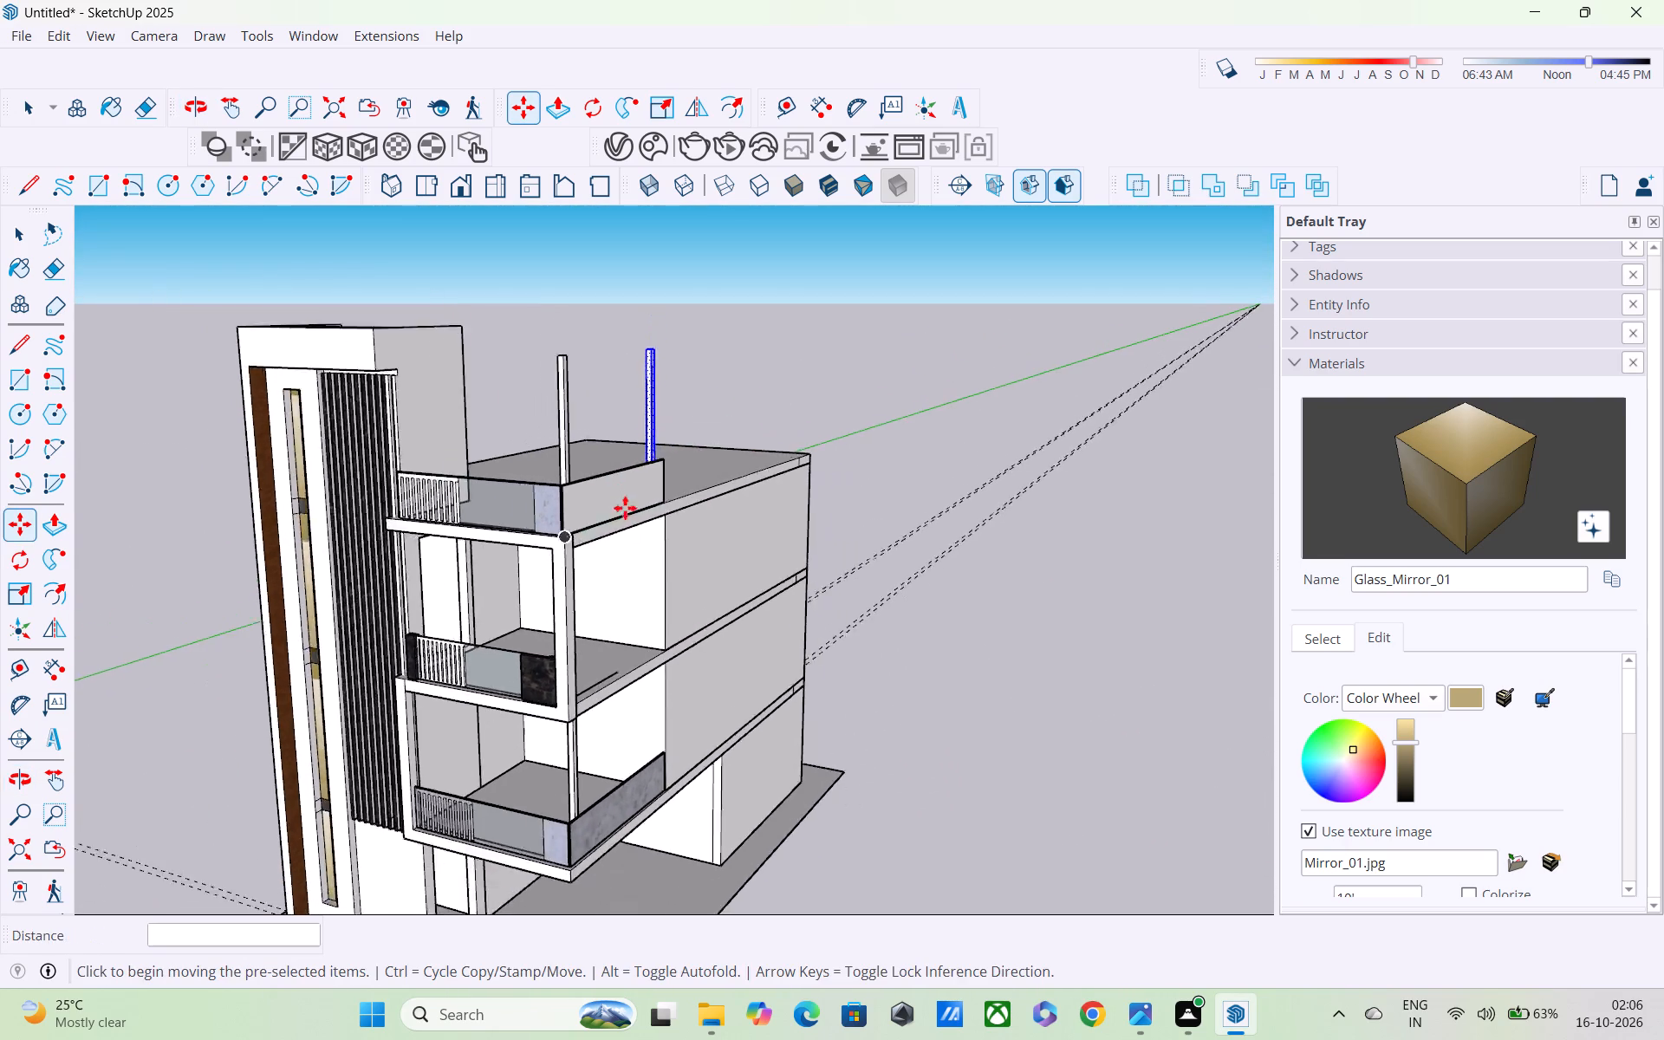
pyautogui.scroll(-2, 625, 508)
pyautogui.scroll(1, 628, 525)
pyautogui.scroll(-1, 632, 532)
pyautogui.moveTo(634, 536); pyautogui.dragTo(742, 661, button='middle')
pyautogui.scroll(2, 722, 625)
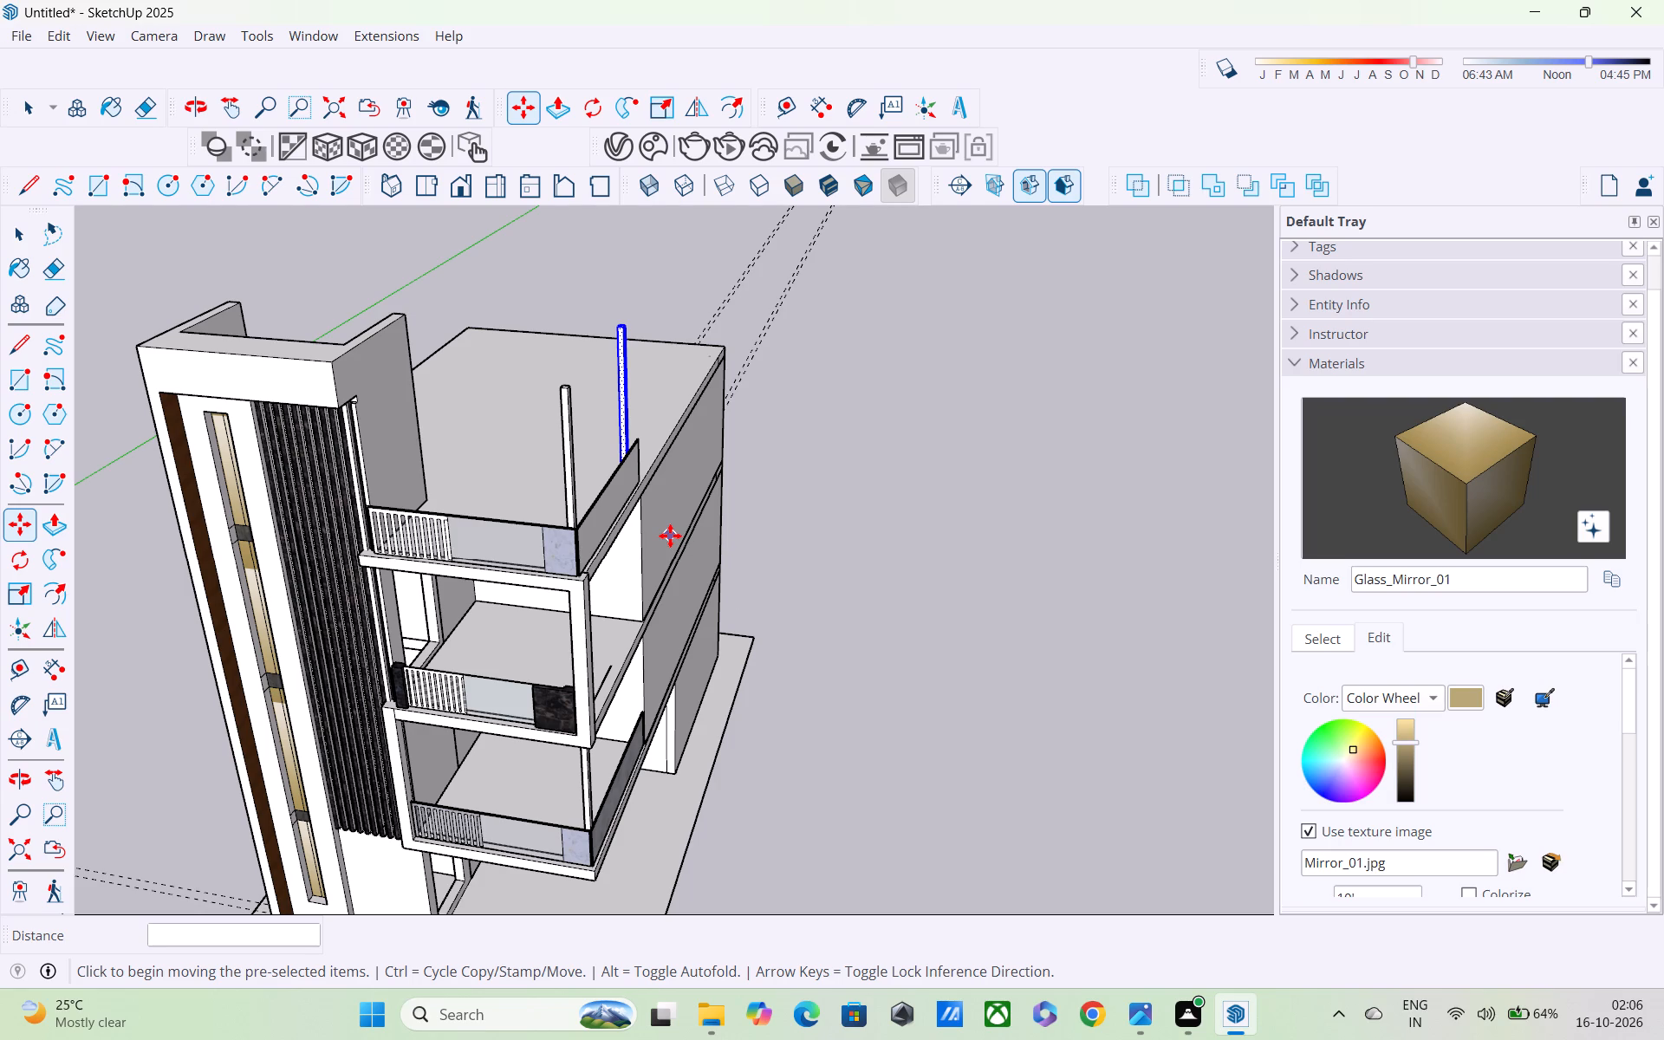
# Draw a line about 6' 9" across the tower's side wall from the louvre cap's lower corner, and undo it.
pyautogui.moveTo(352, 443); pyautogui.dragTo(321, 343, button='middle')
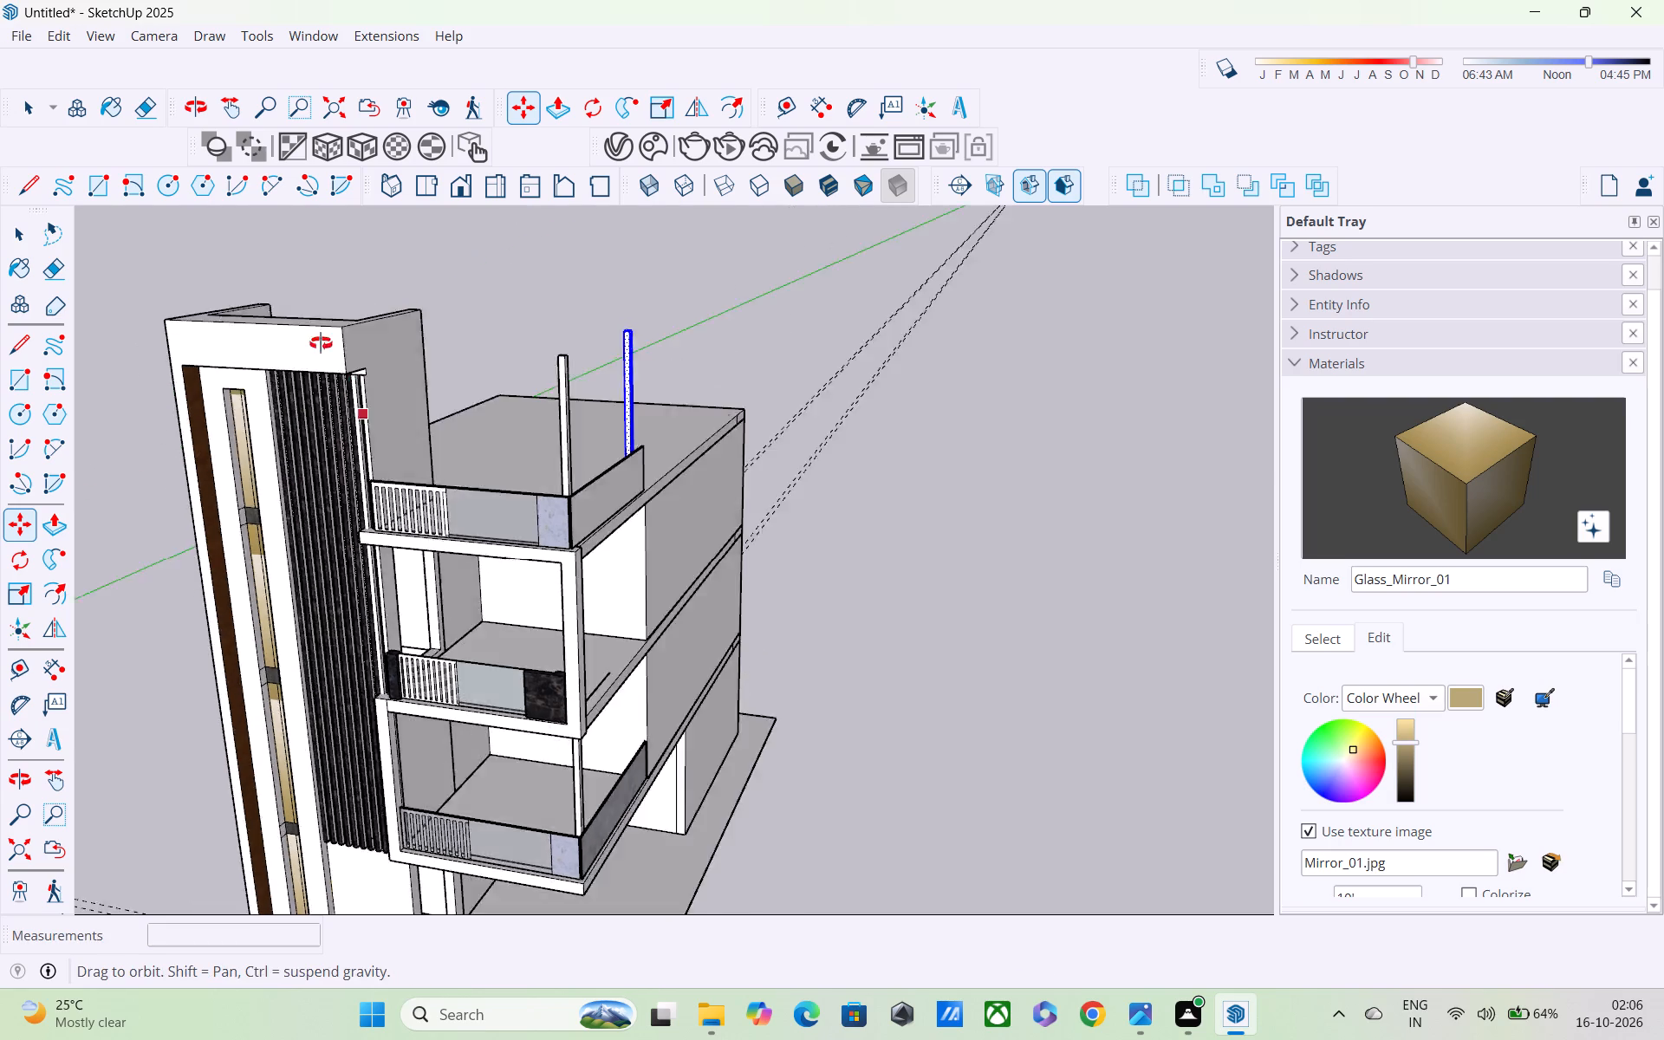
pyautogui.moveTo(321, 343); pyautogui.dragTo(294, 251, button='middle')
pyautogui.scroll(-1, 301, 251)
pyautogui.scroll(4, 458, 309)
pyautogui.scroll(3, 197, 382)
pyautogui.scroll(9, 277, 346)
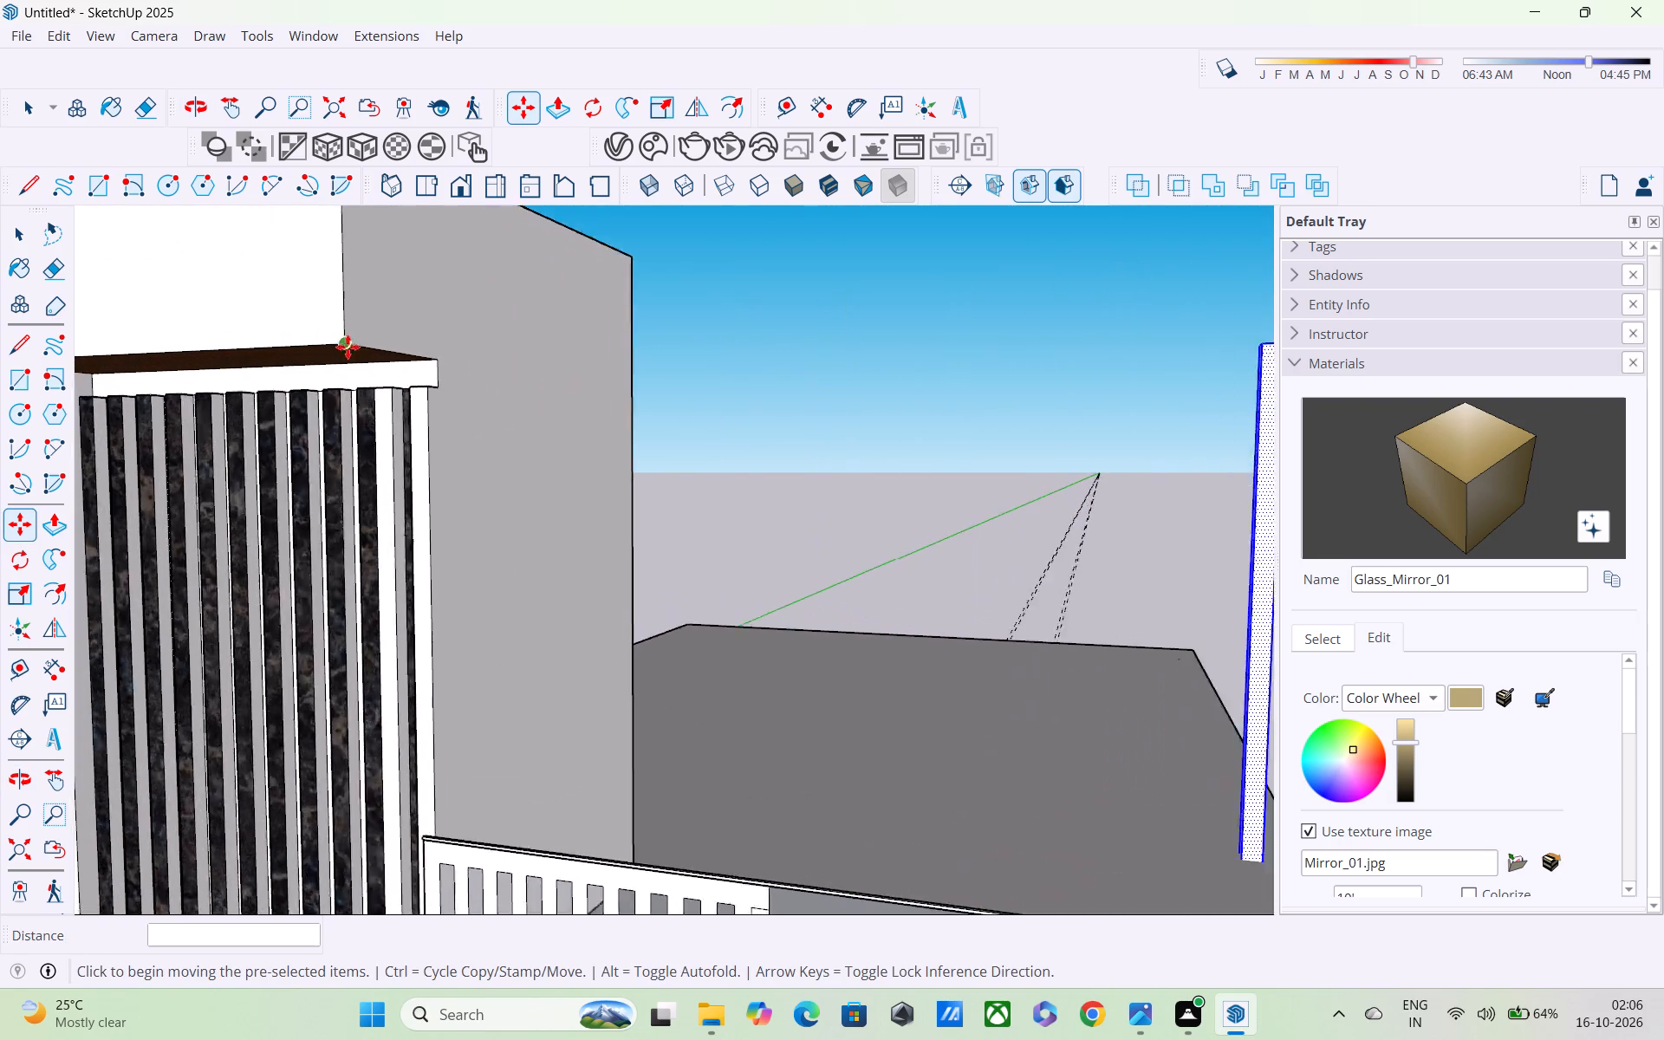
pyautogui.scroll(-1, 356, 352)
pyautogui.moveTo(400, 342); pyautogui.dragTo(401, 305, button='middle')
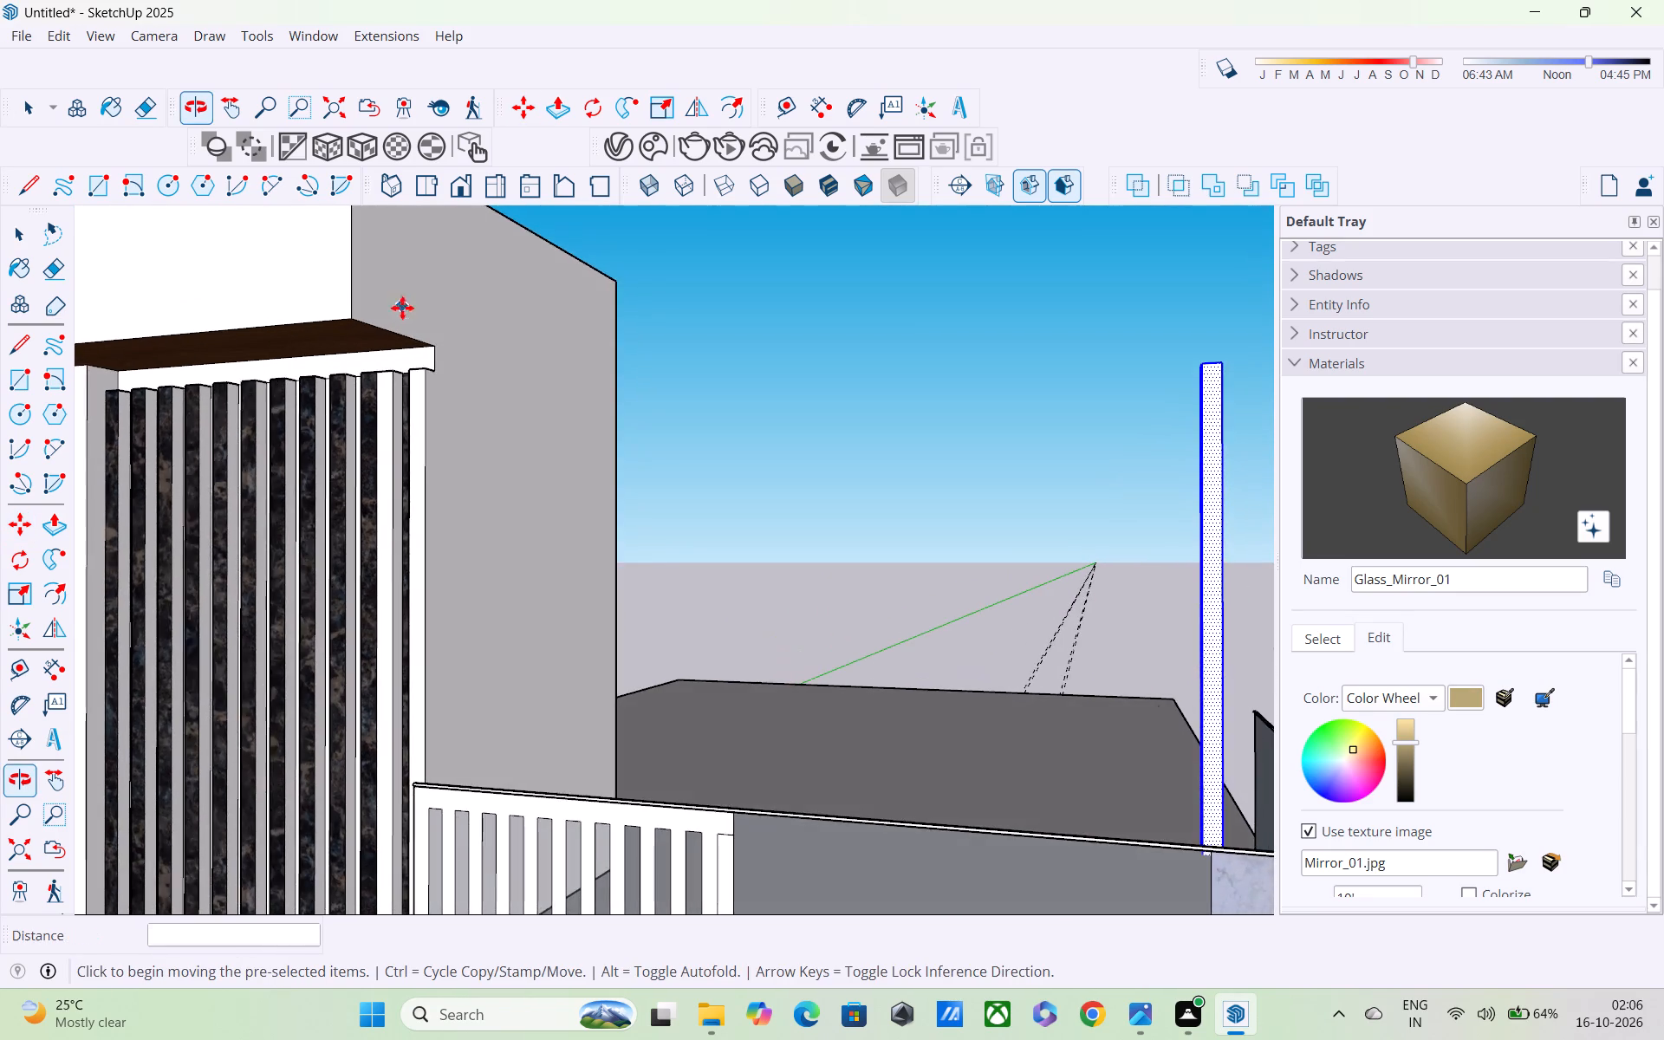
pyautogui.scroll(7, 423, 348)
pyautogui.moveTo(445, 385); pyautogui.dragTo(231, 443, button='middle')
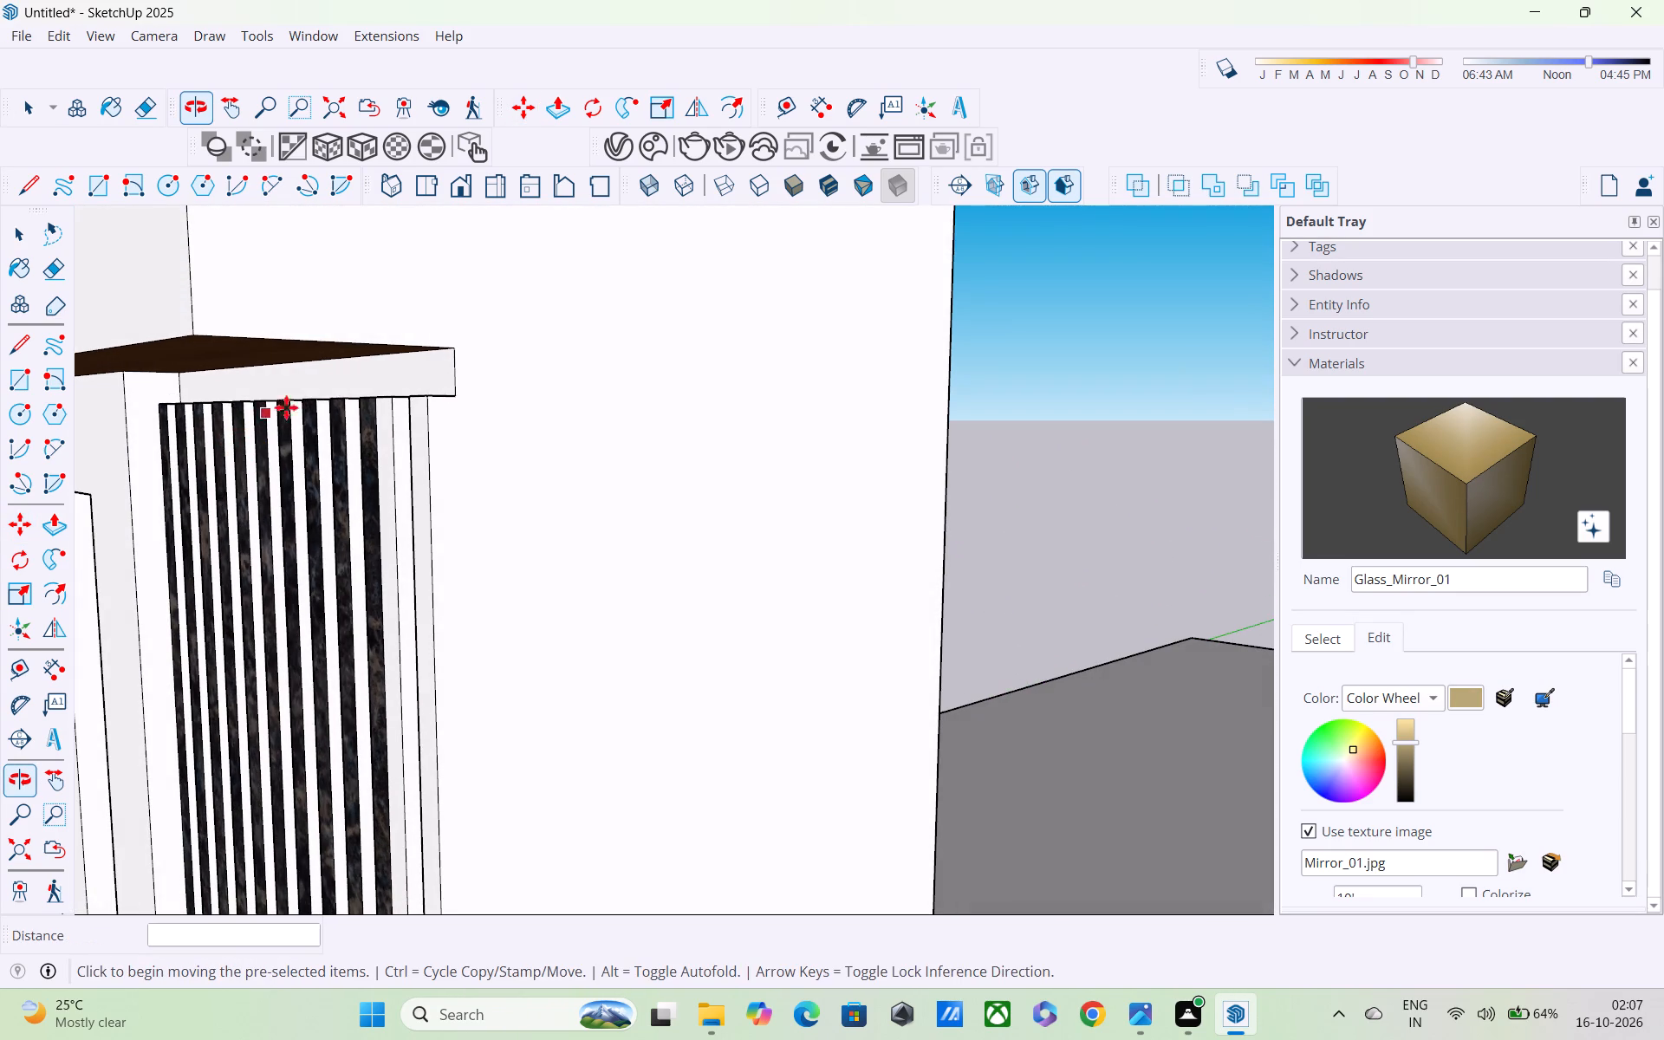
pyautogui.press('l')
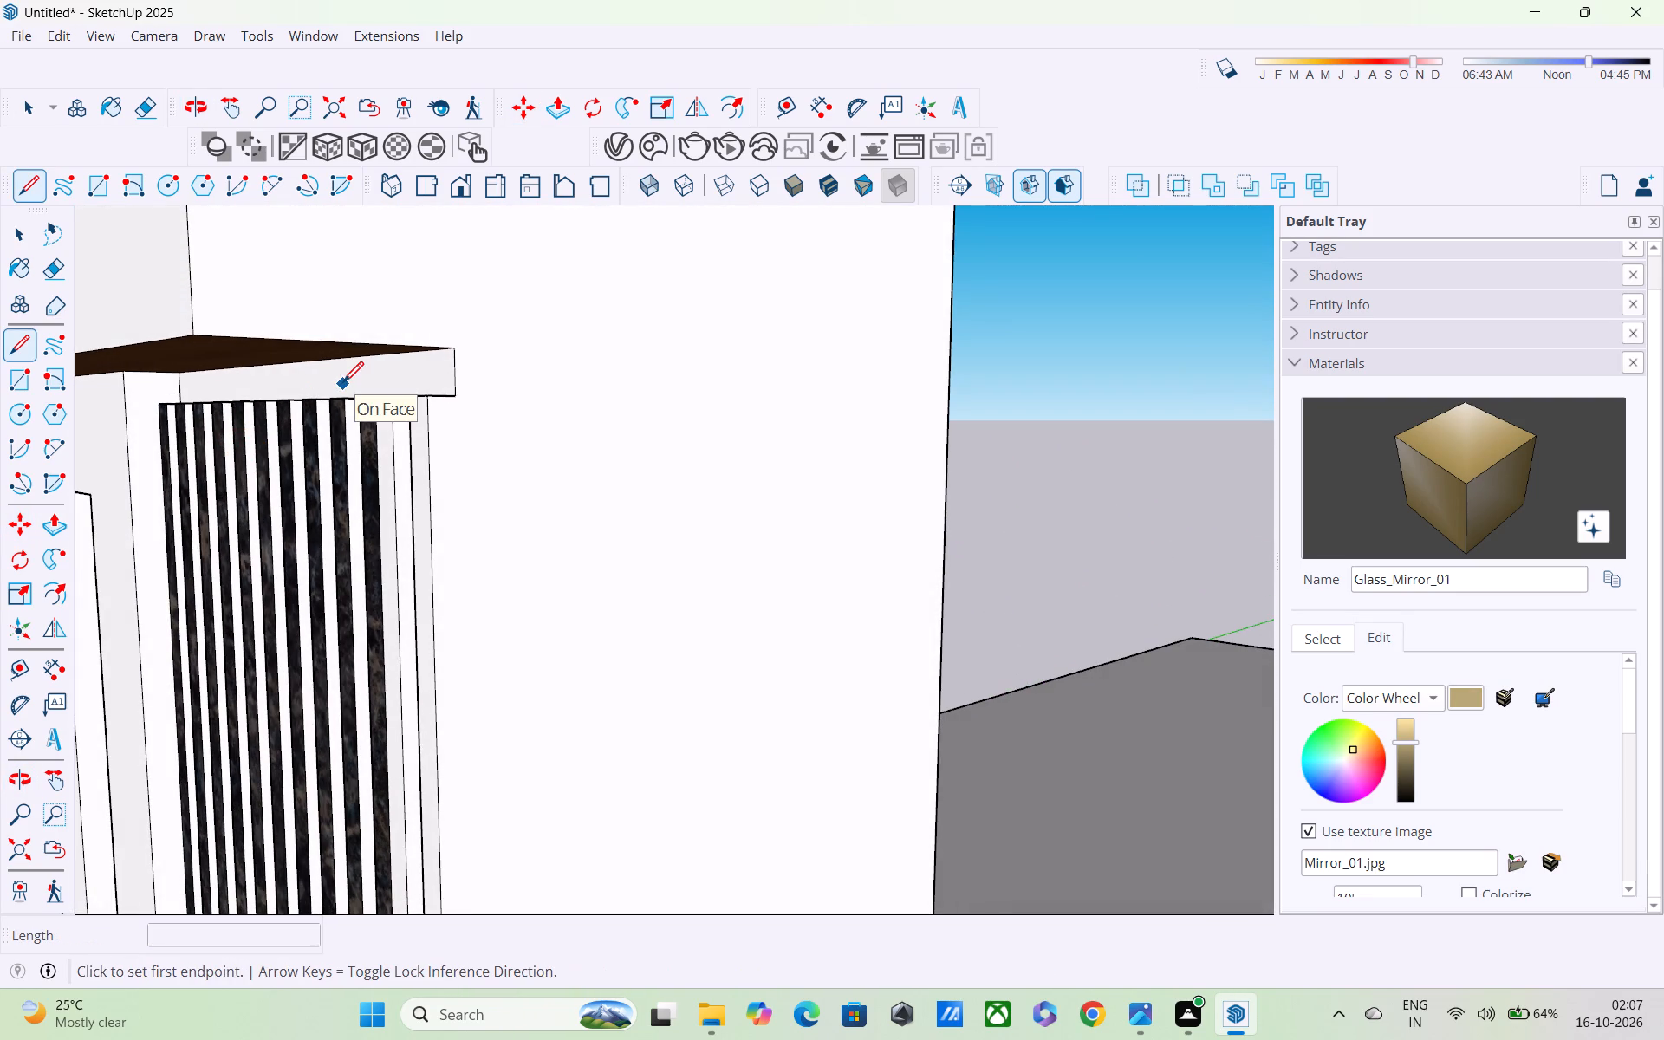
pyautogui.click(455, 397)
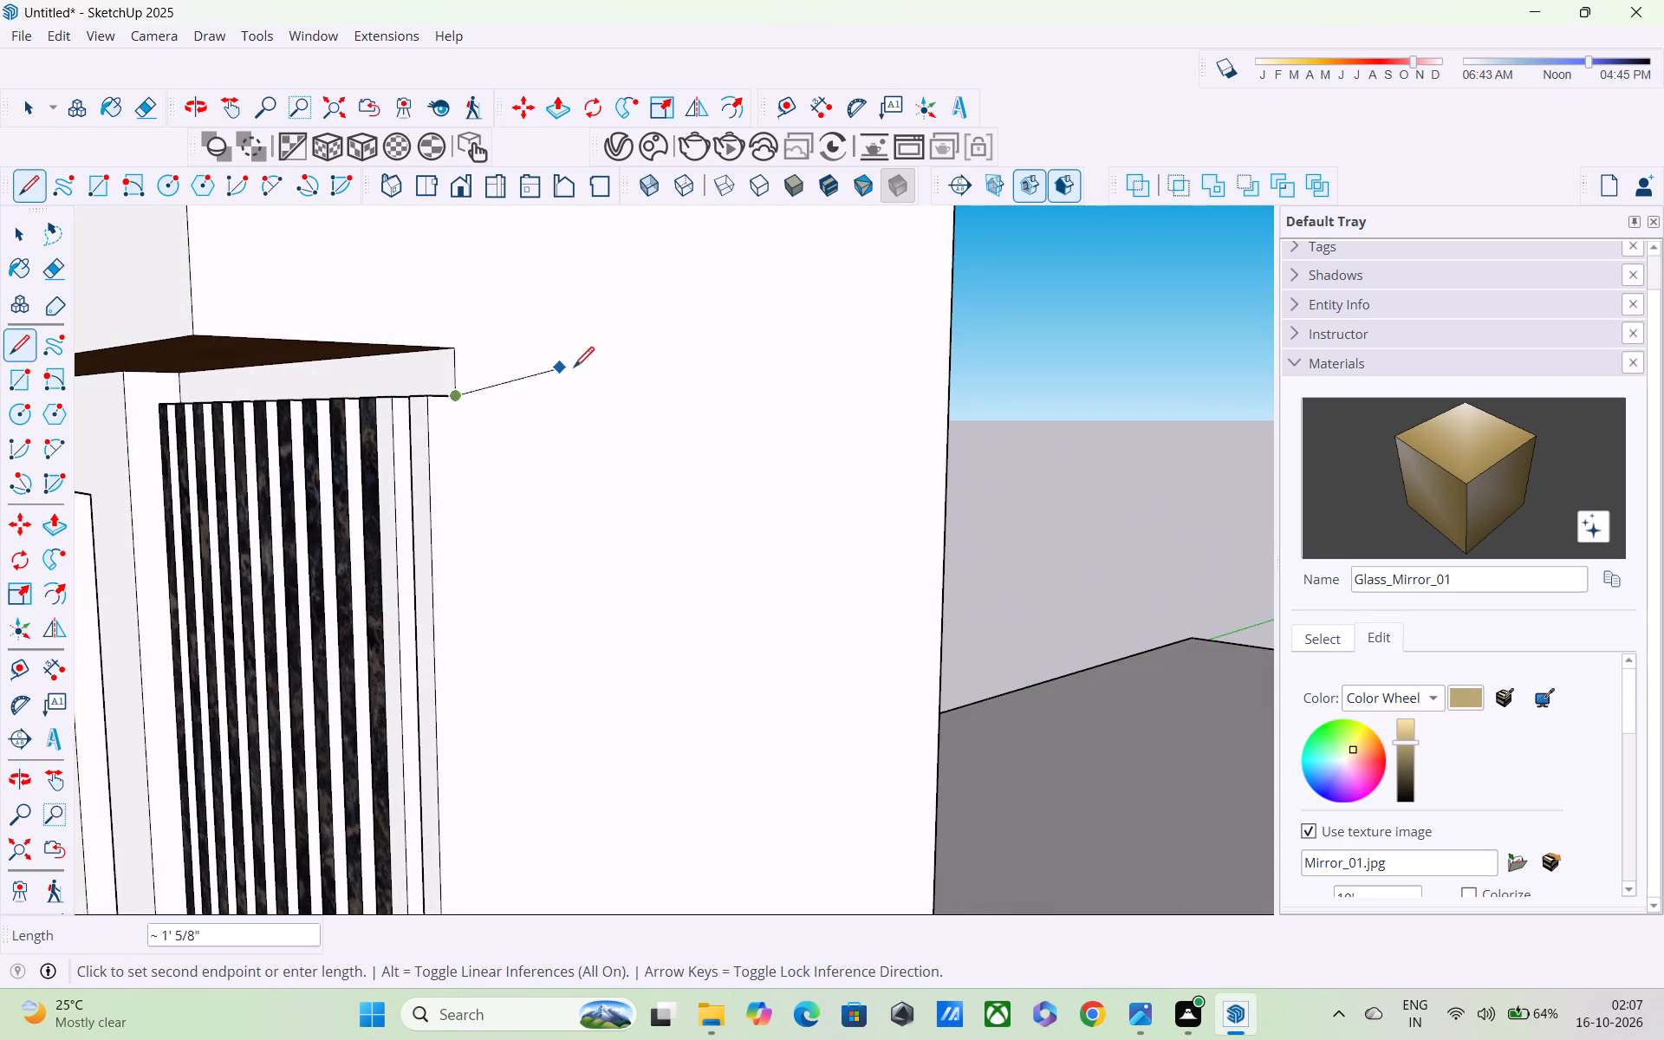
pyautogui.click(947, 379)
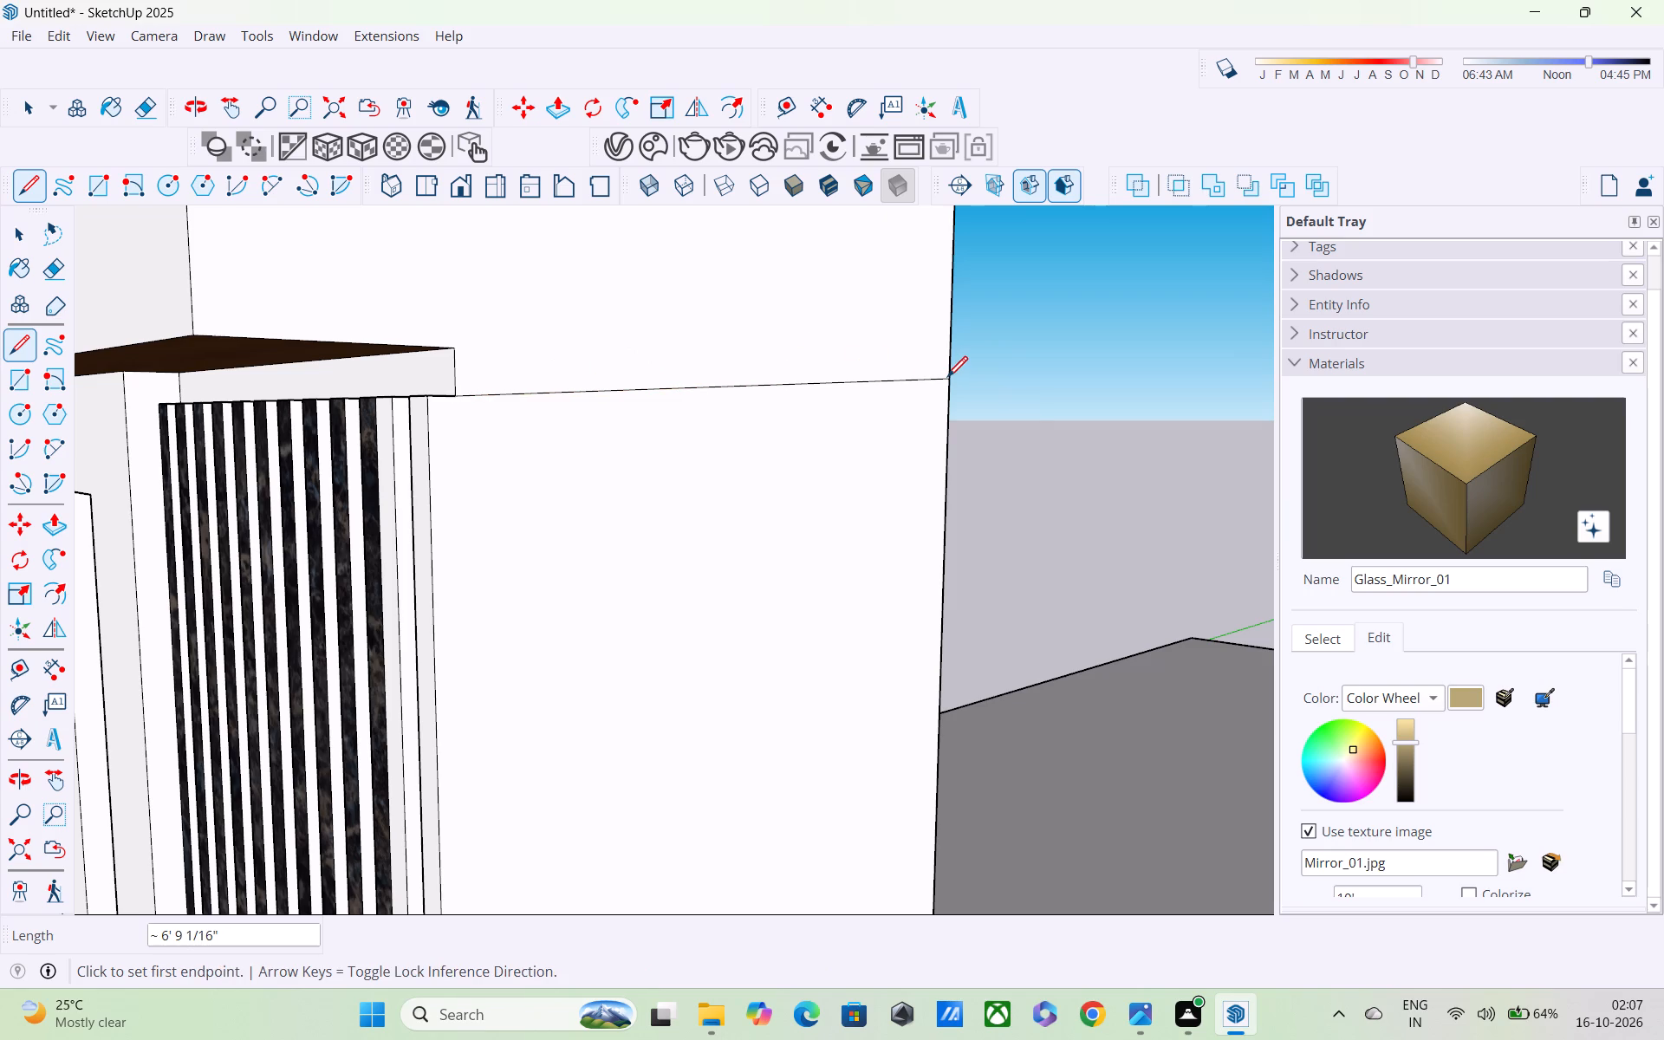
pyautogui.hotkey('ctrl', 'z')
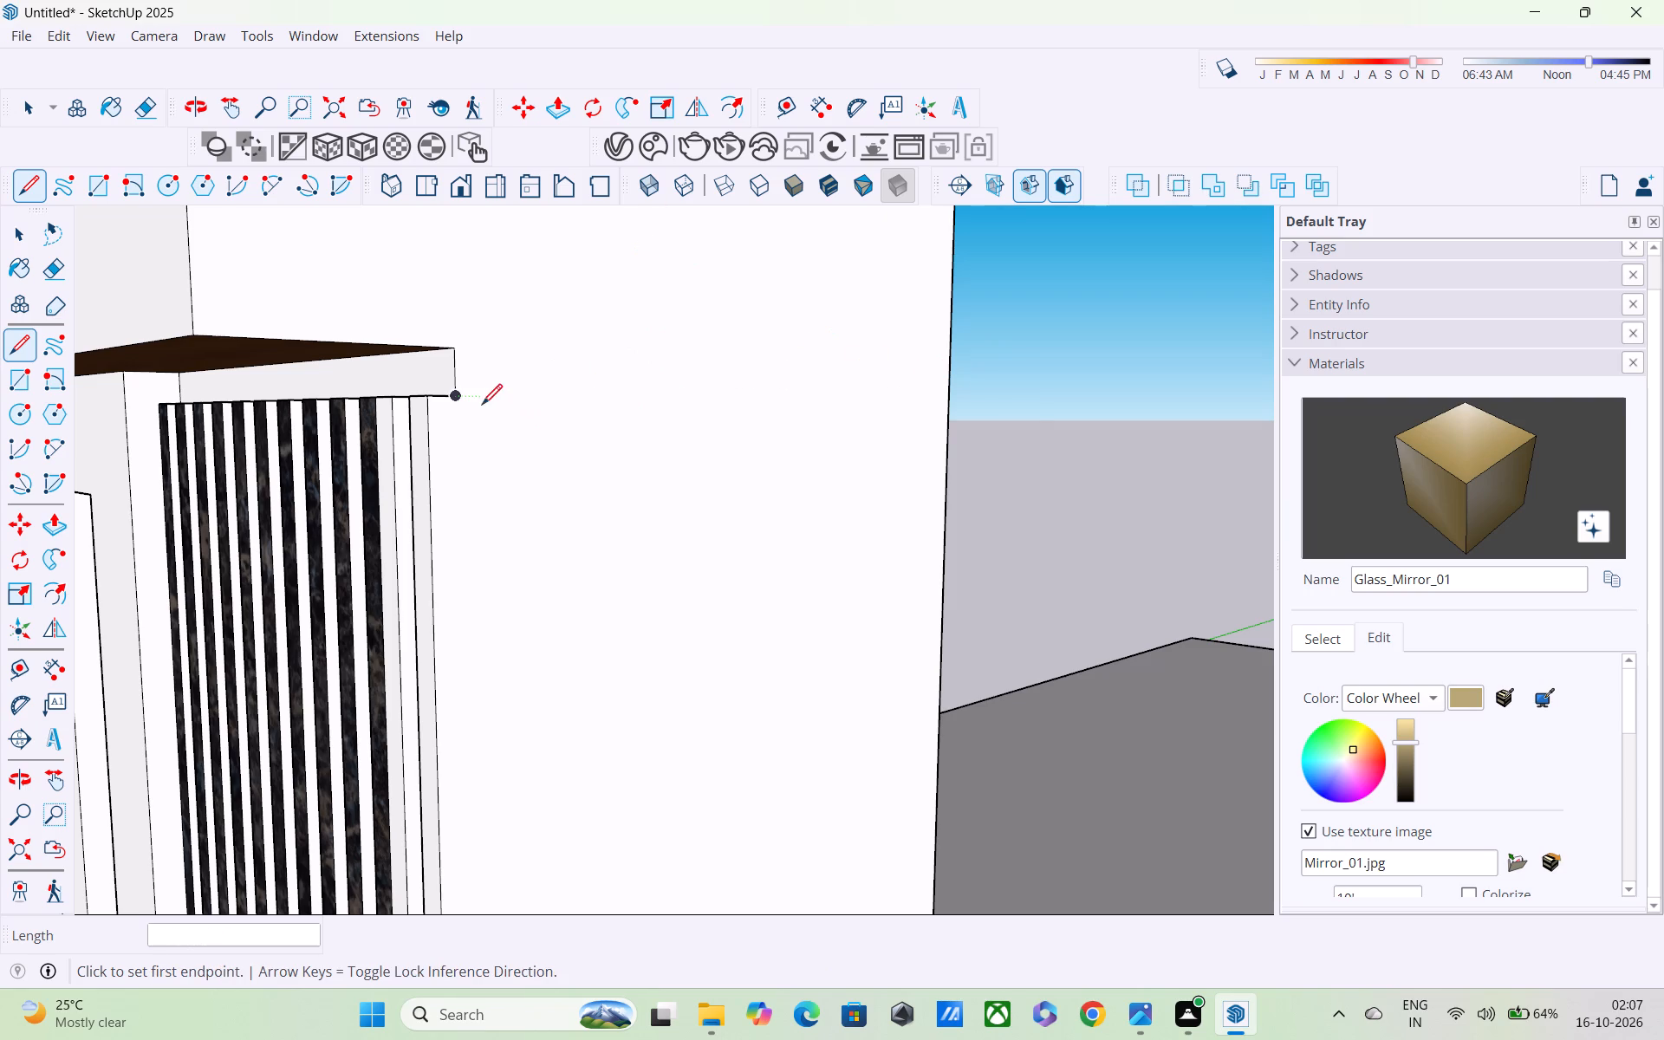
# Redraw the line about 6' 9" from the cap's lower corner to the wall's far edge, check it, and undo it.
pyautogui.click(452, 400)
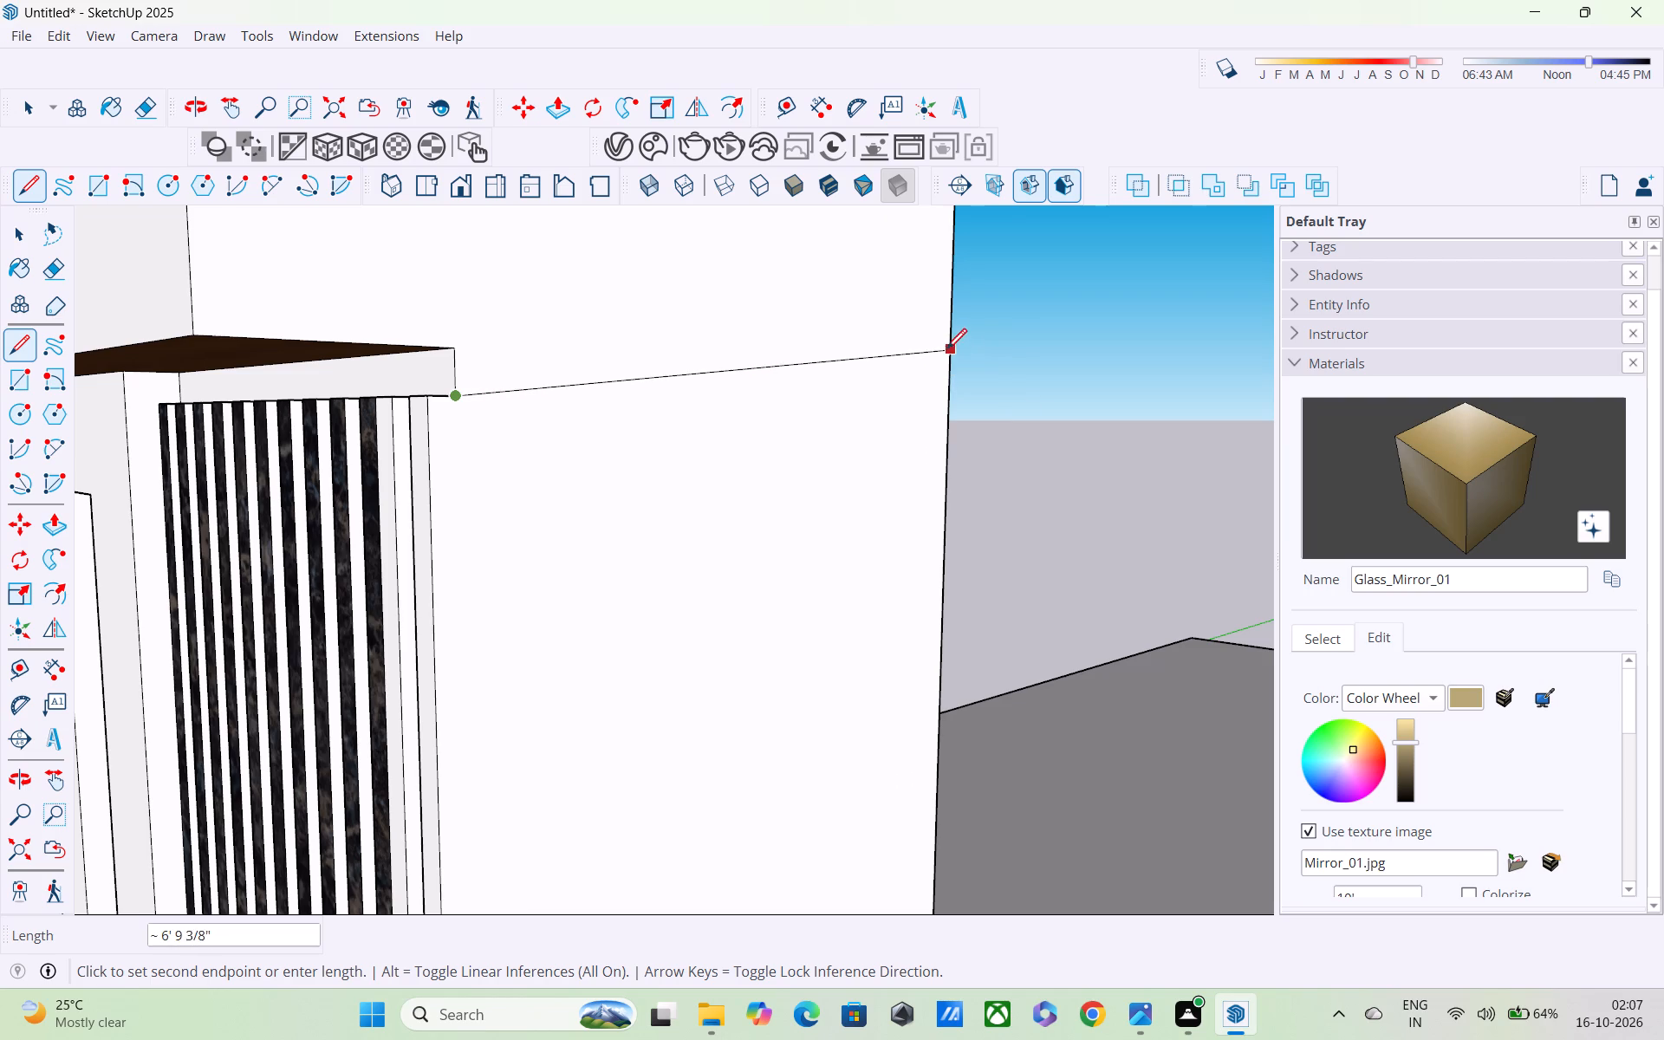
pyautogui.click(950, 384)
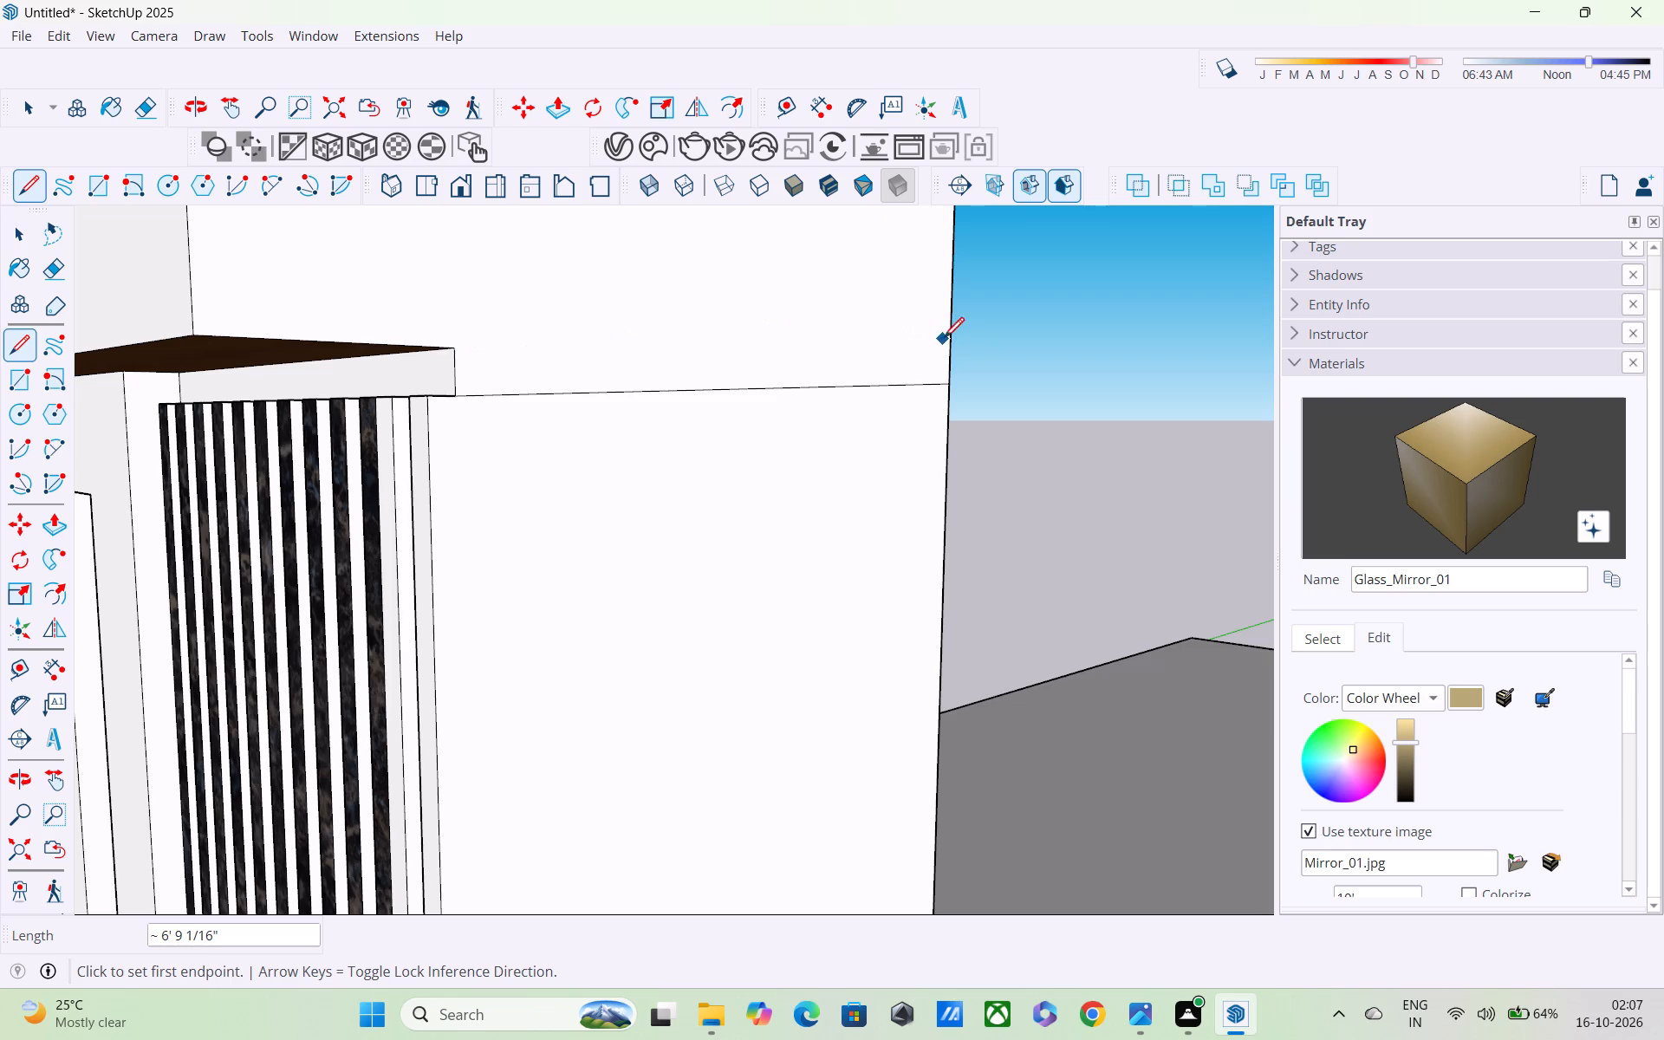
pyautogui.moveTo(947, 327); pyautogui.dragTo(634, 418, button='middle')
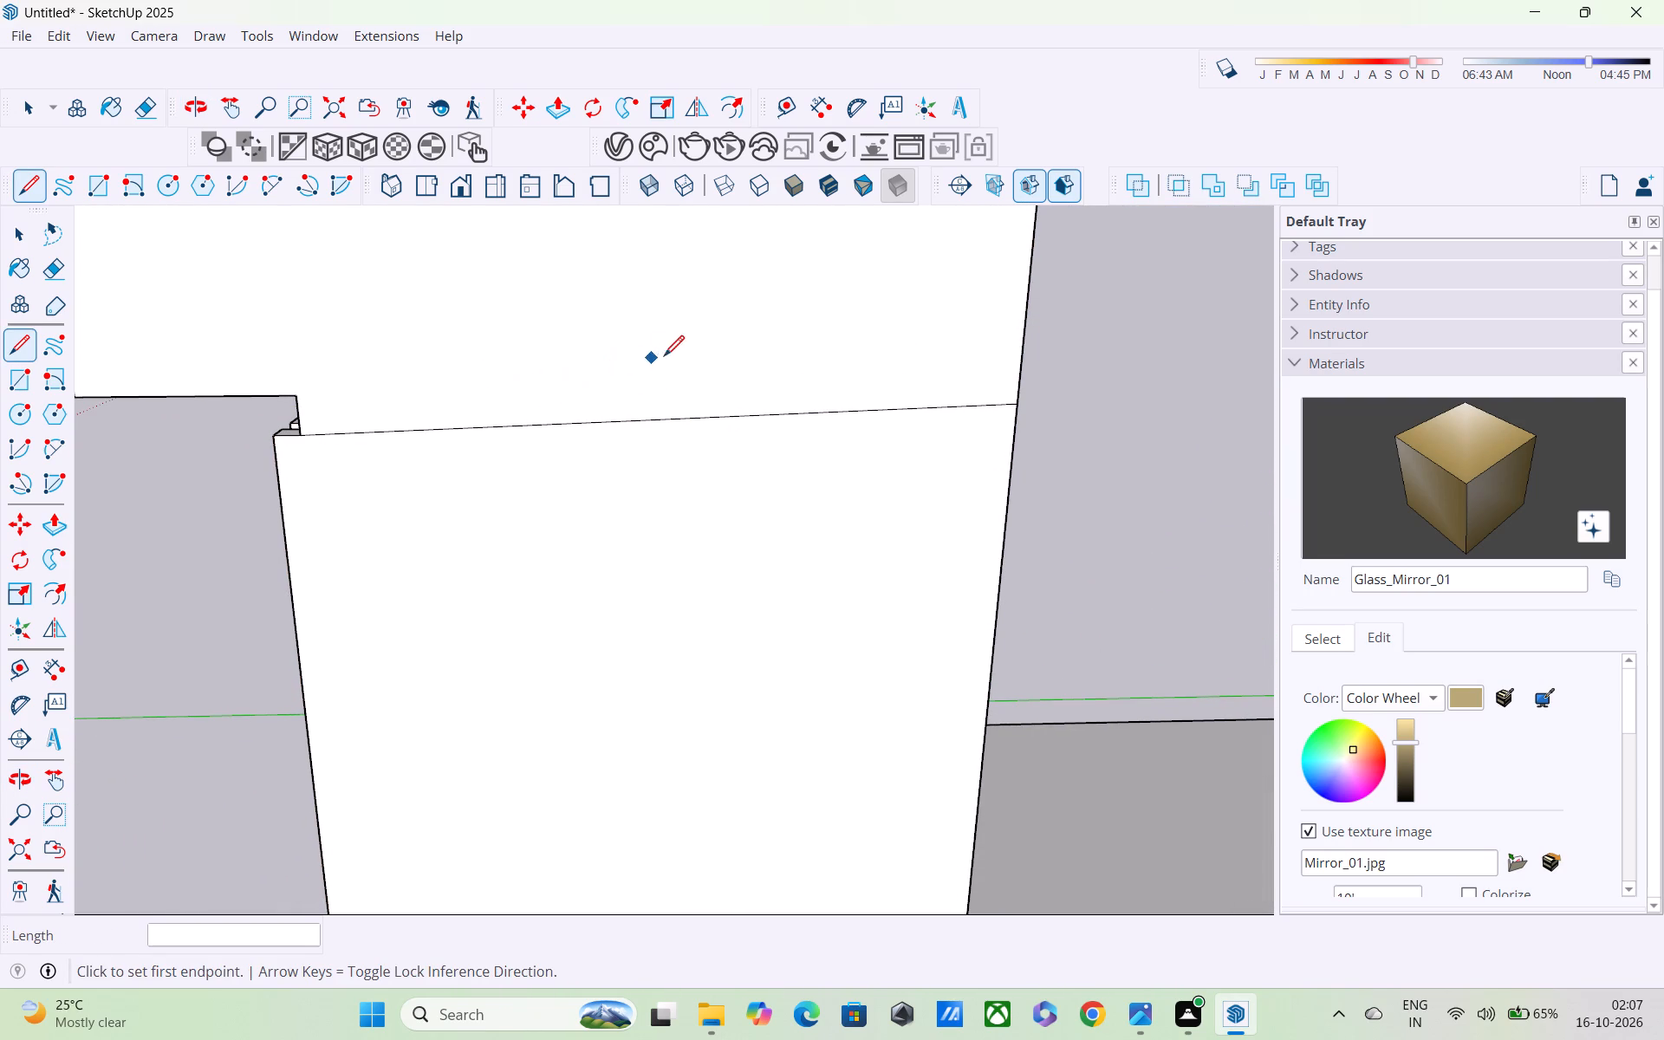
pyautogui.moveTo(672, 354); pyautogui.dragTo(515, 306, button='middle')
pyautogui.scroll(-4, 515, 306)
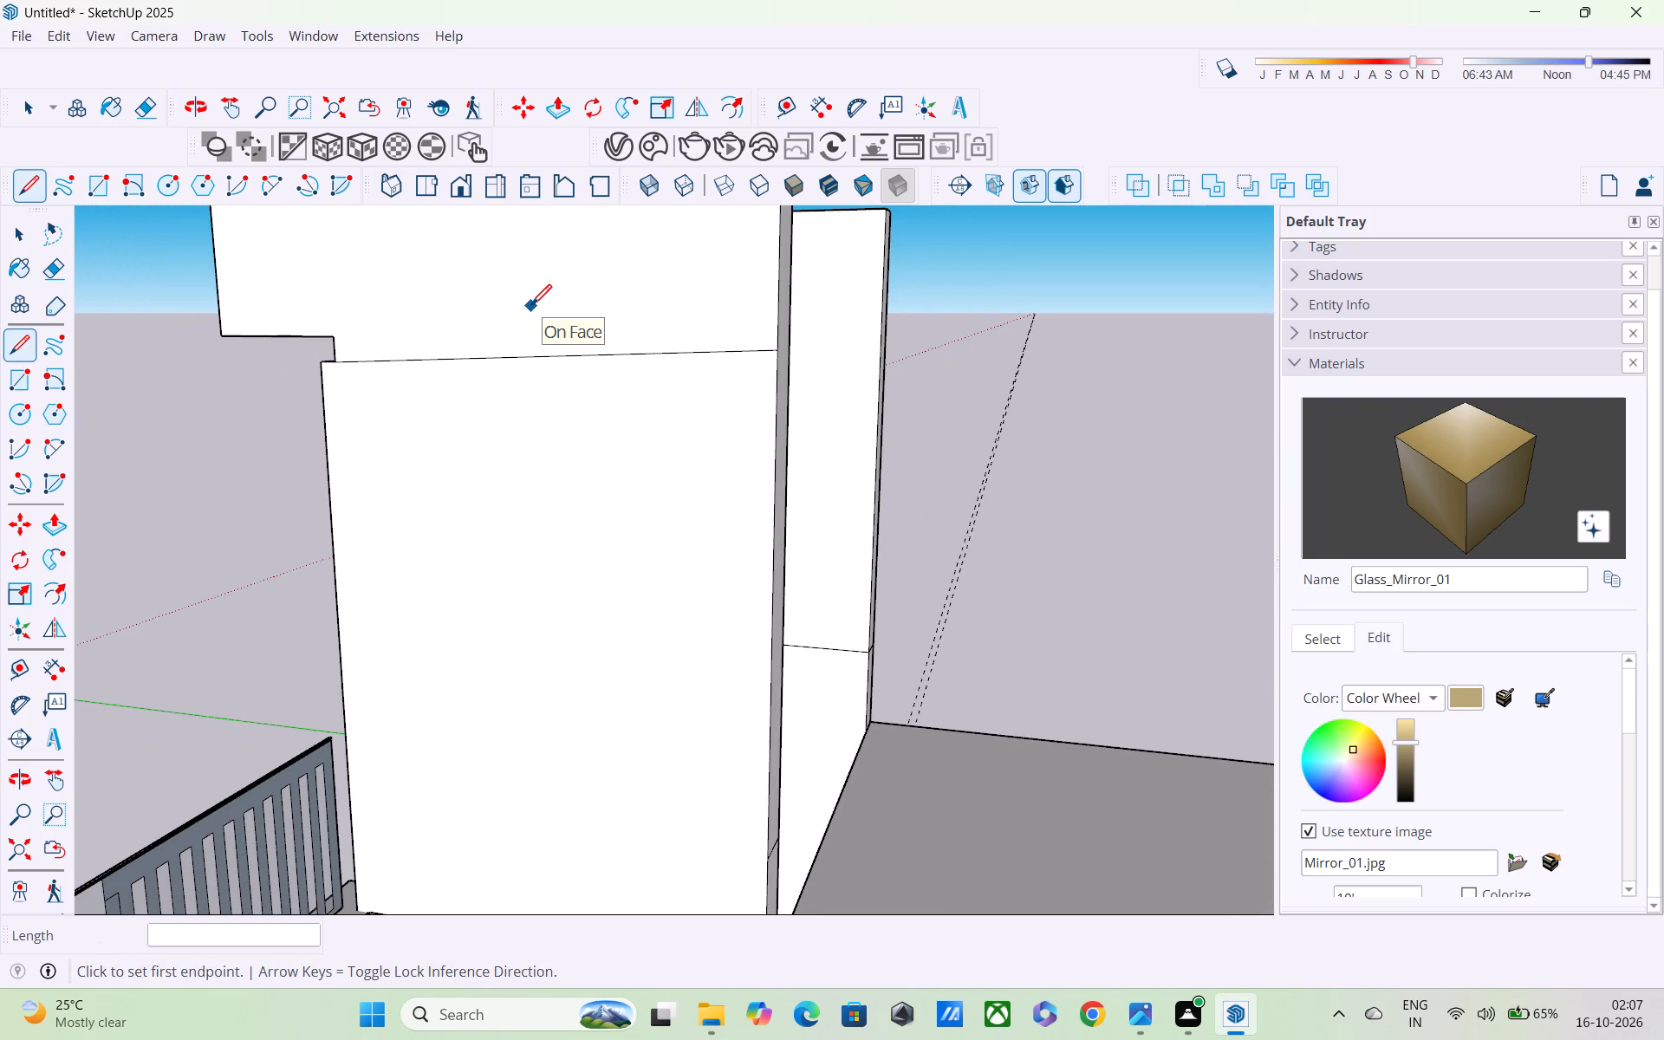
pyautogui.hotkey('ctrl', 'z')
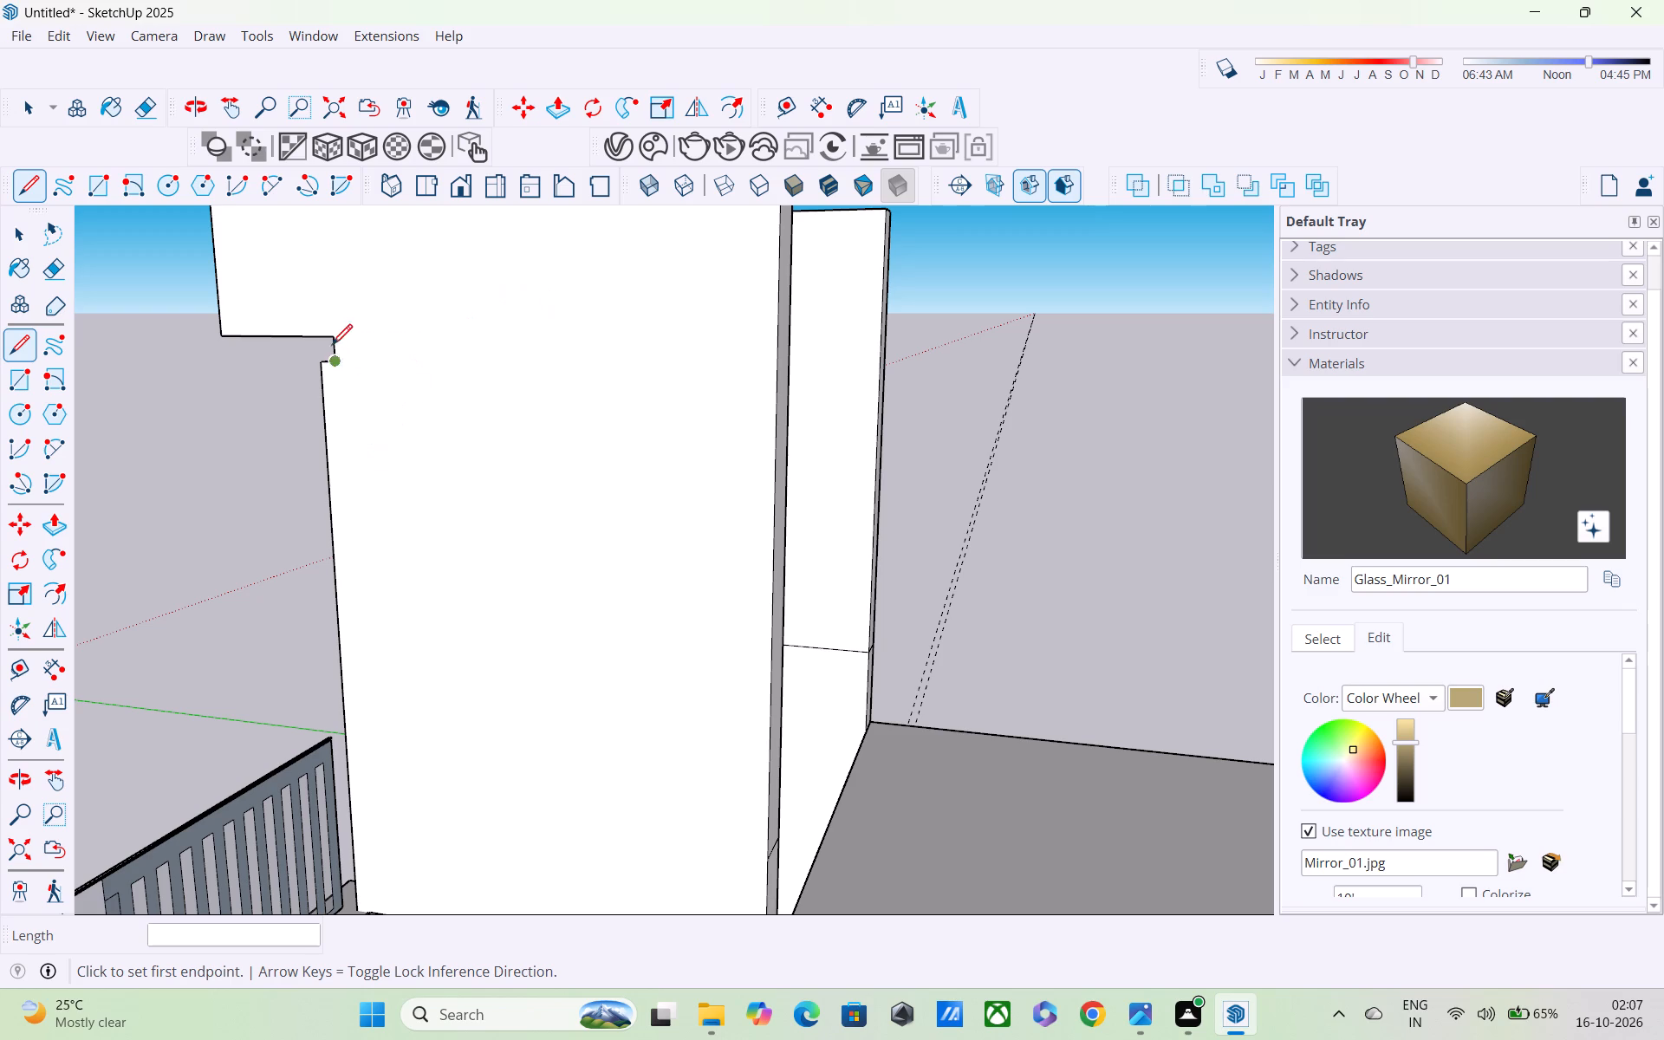
# Draw two horizontal 6' 9" lines across the tower's side wall, level with the cap's lower and upper corners, forming a strip.
pyautogui.click(335, 362)
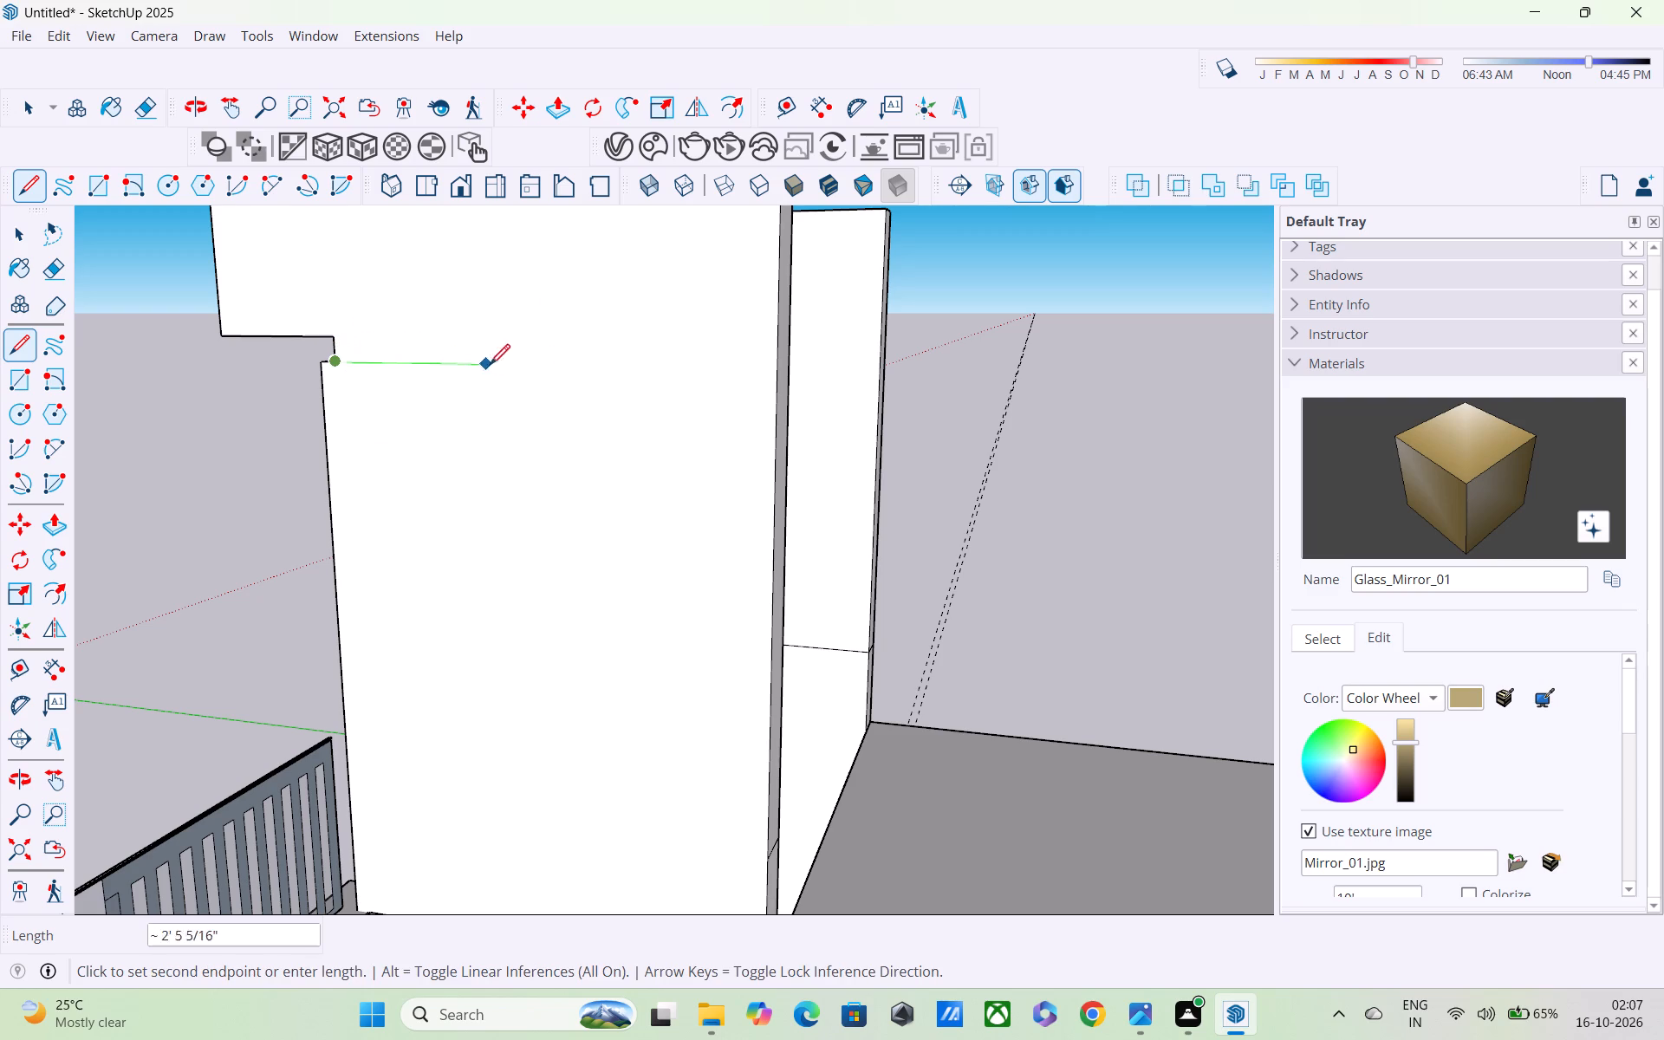
pyautogui.click(778, 367)
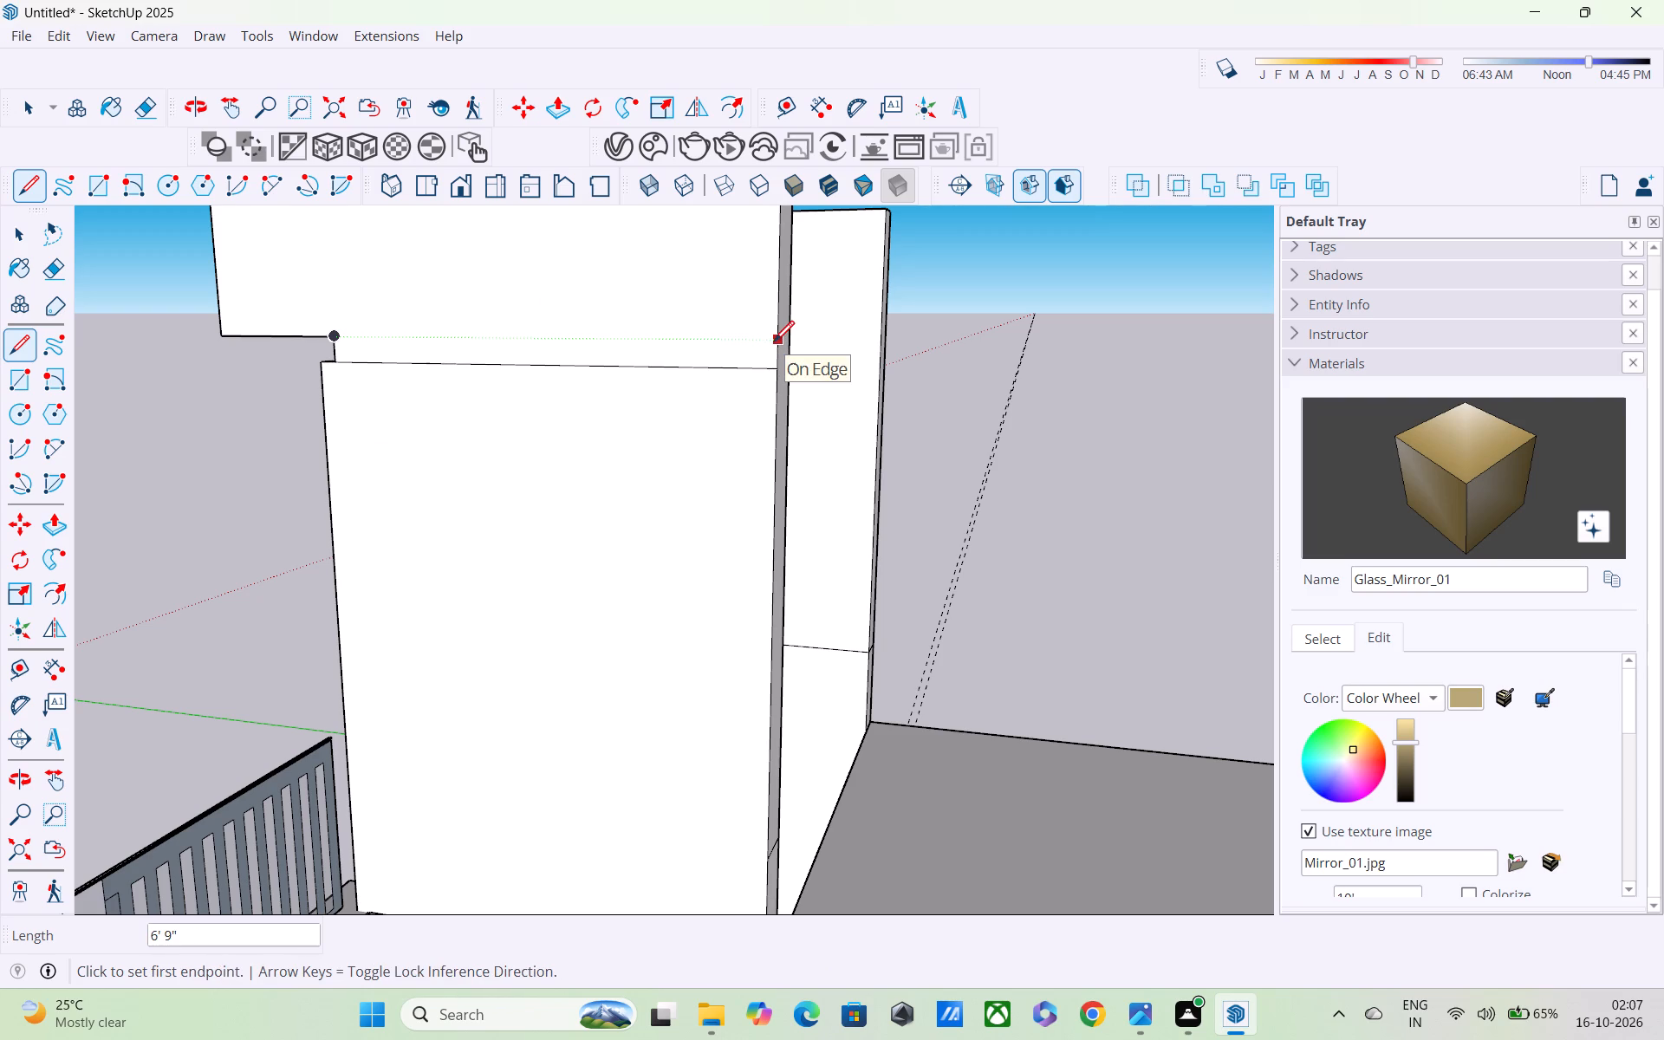
pyautogui.click(774, 343)
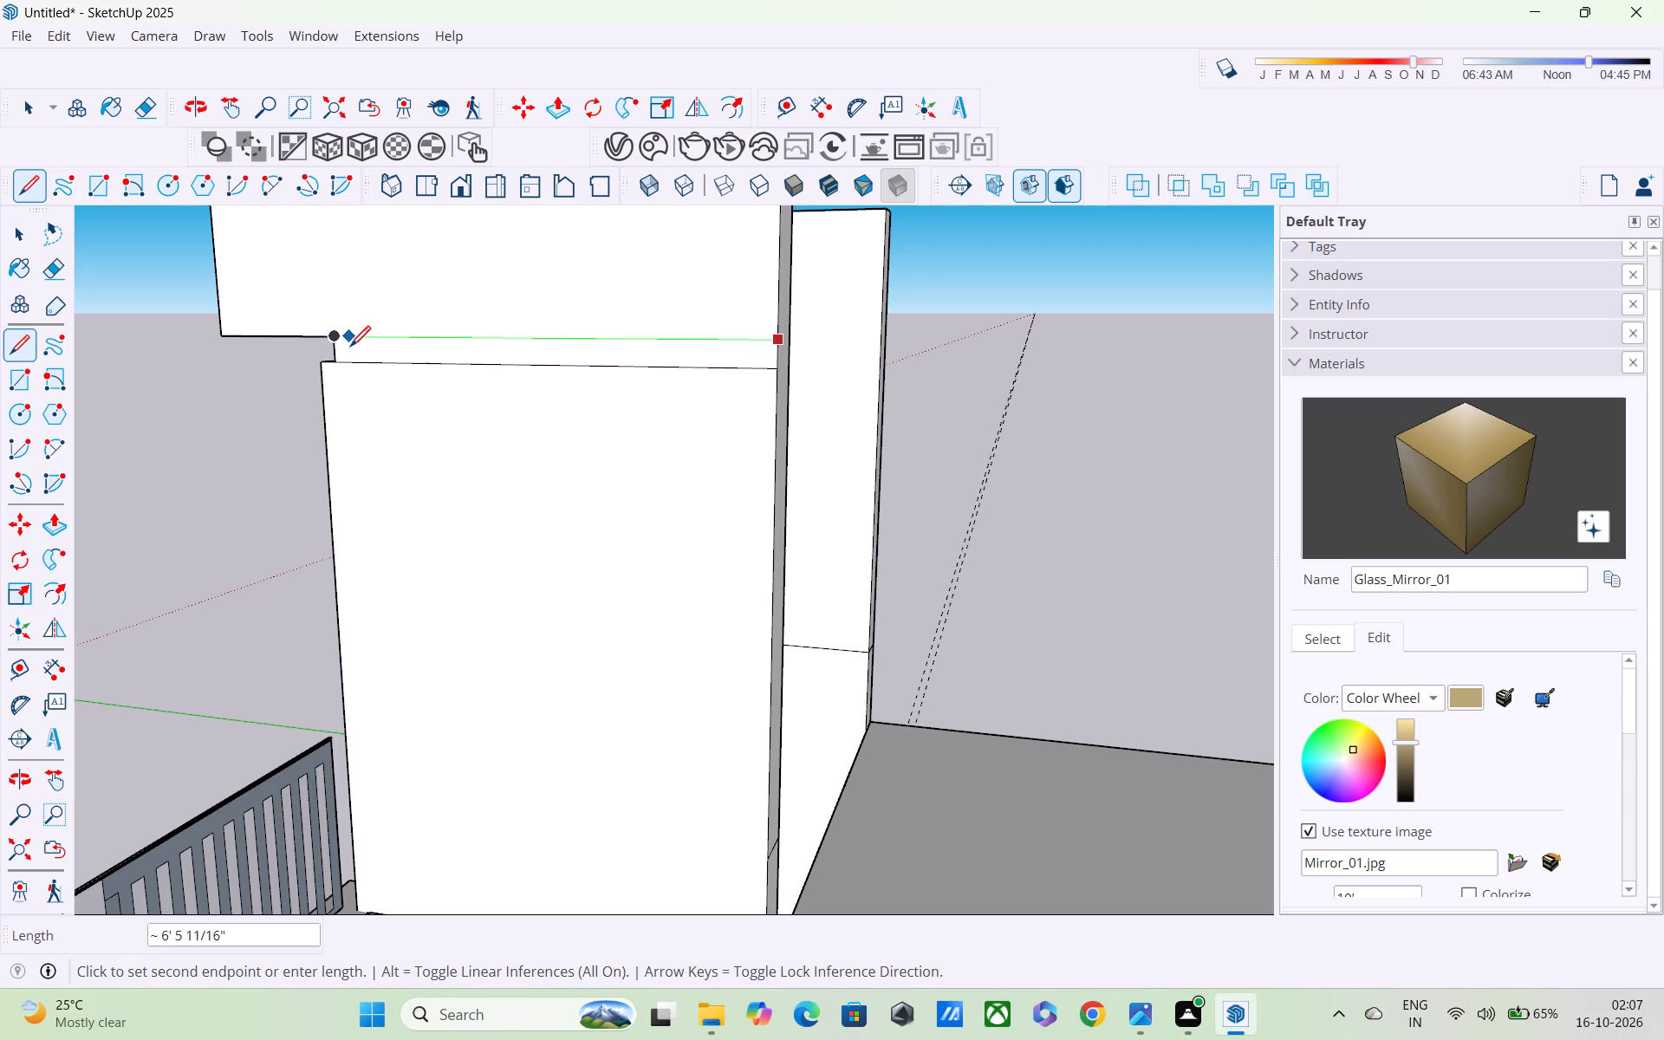
pyautogui.click(335, 344)
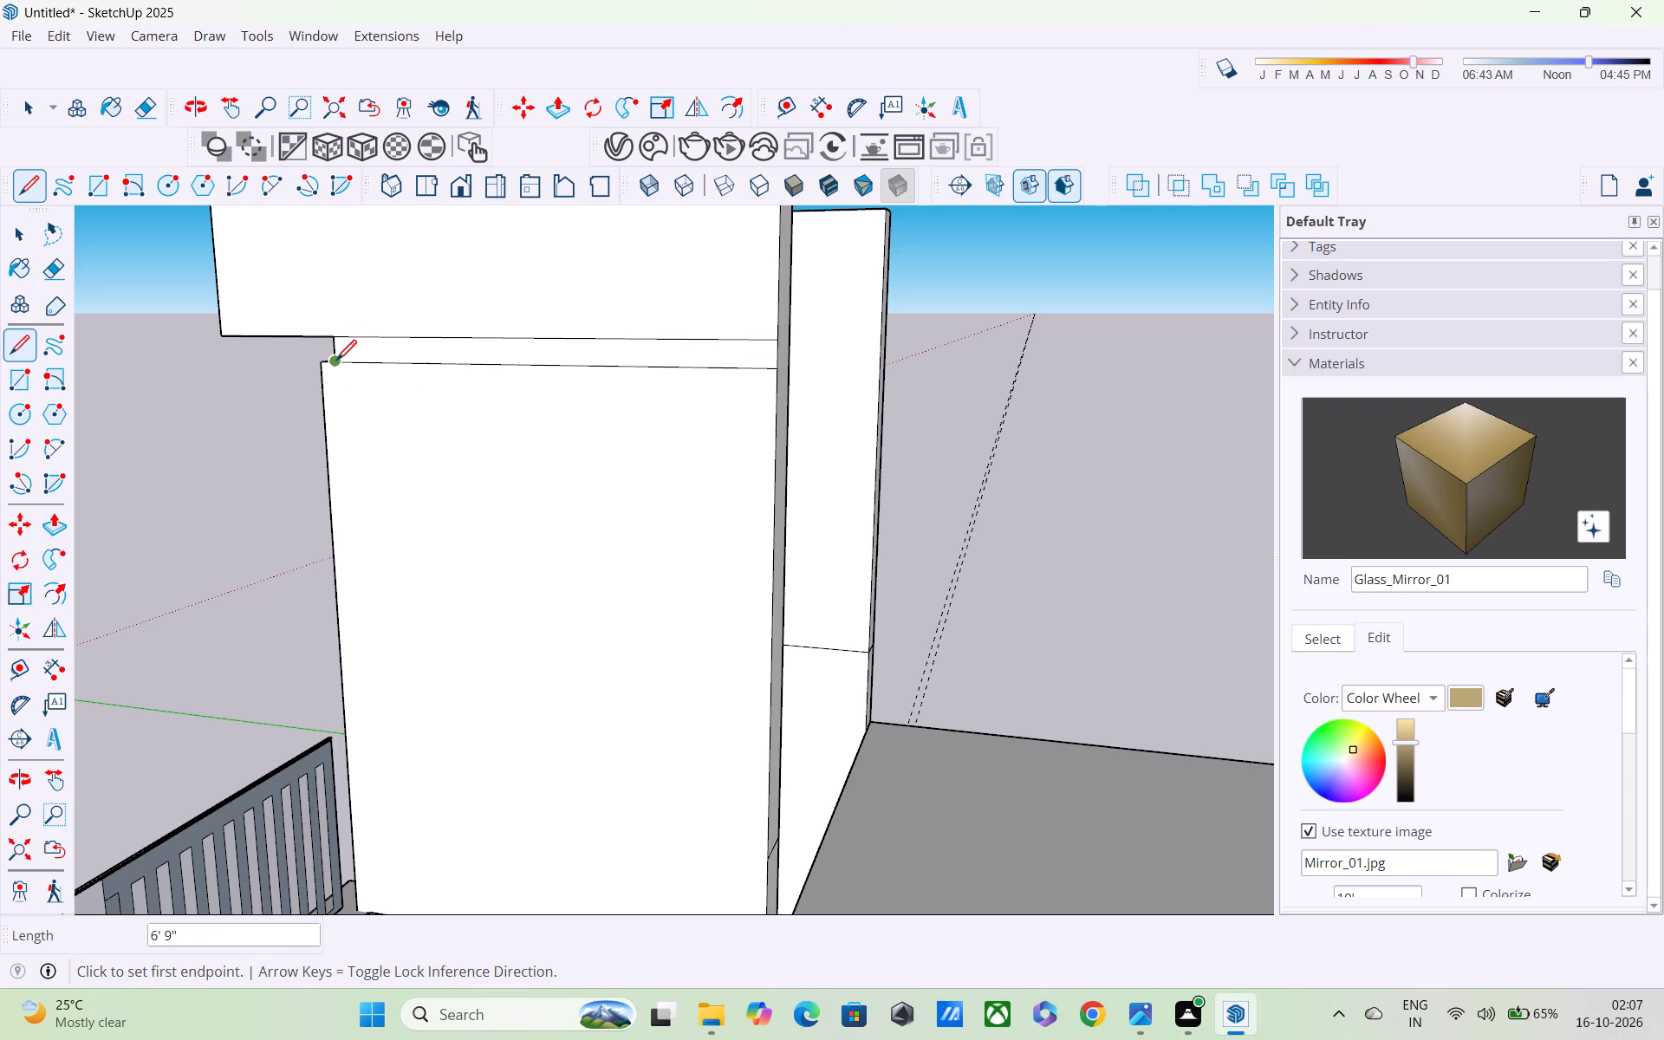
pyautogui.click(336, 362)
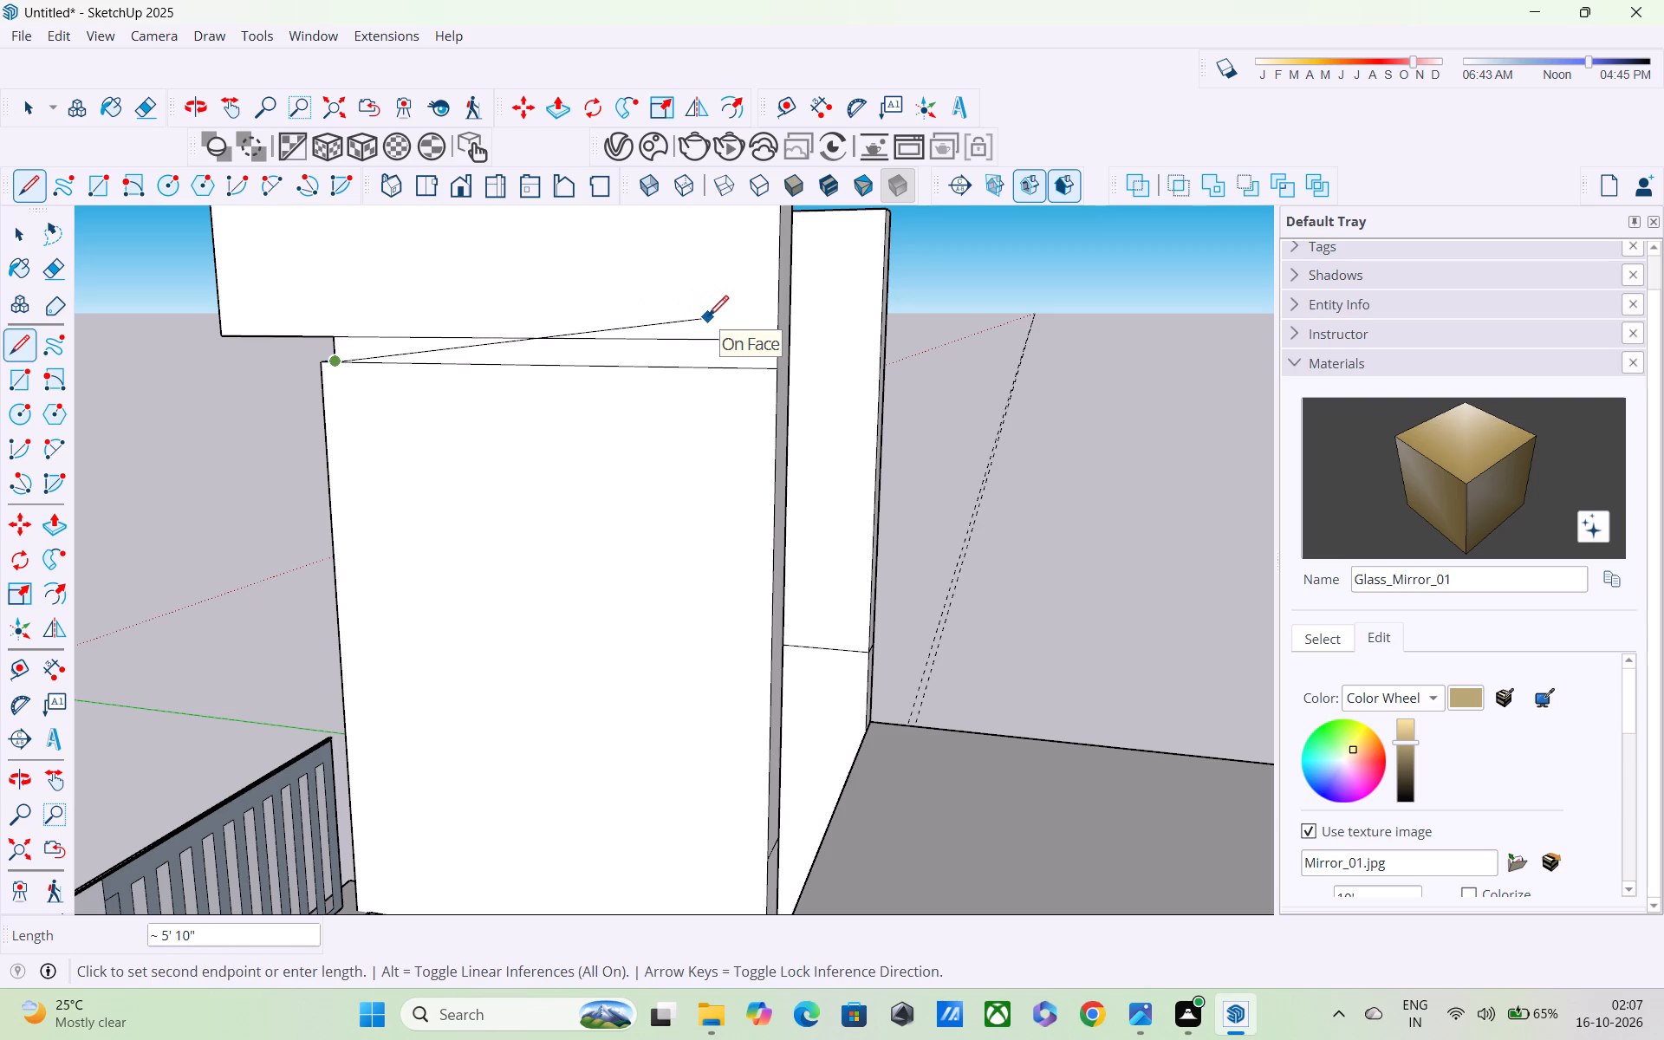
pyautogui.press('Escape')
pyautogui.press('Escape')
# Draw a short vertical edge joining the two horizontal lines at the wall's far edge to close the strip.
pyautogui.scroll(3, 868, 402)
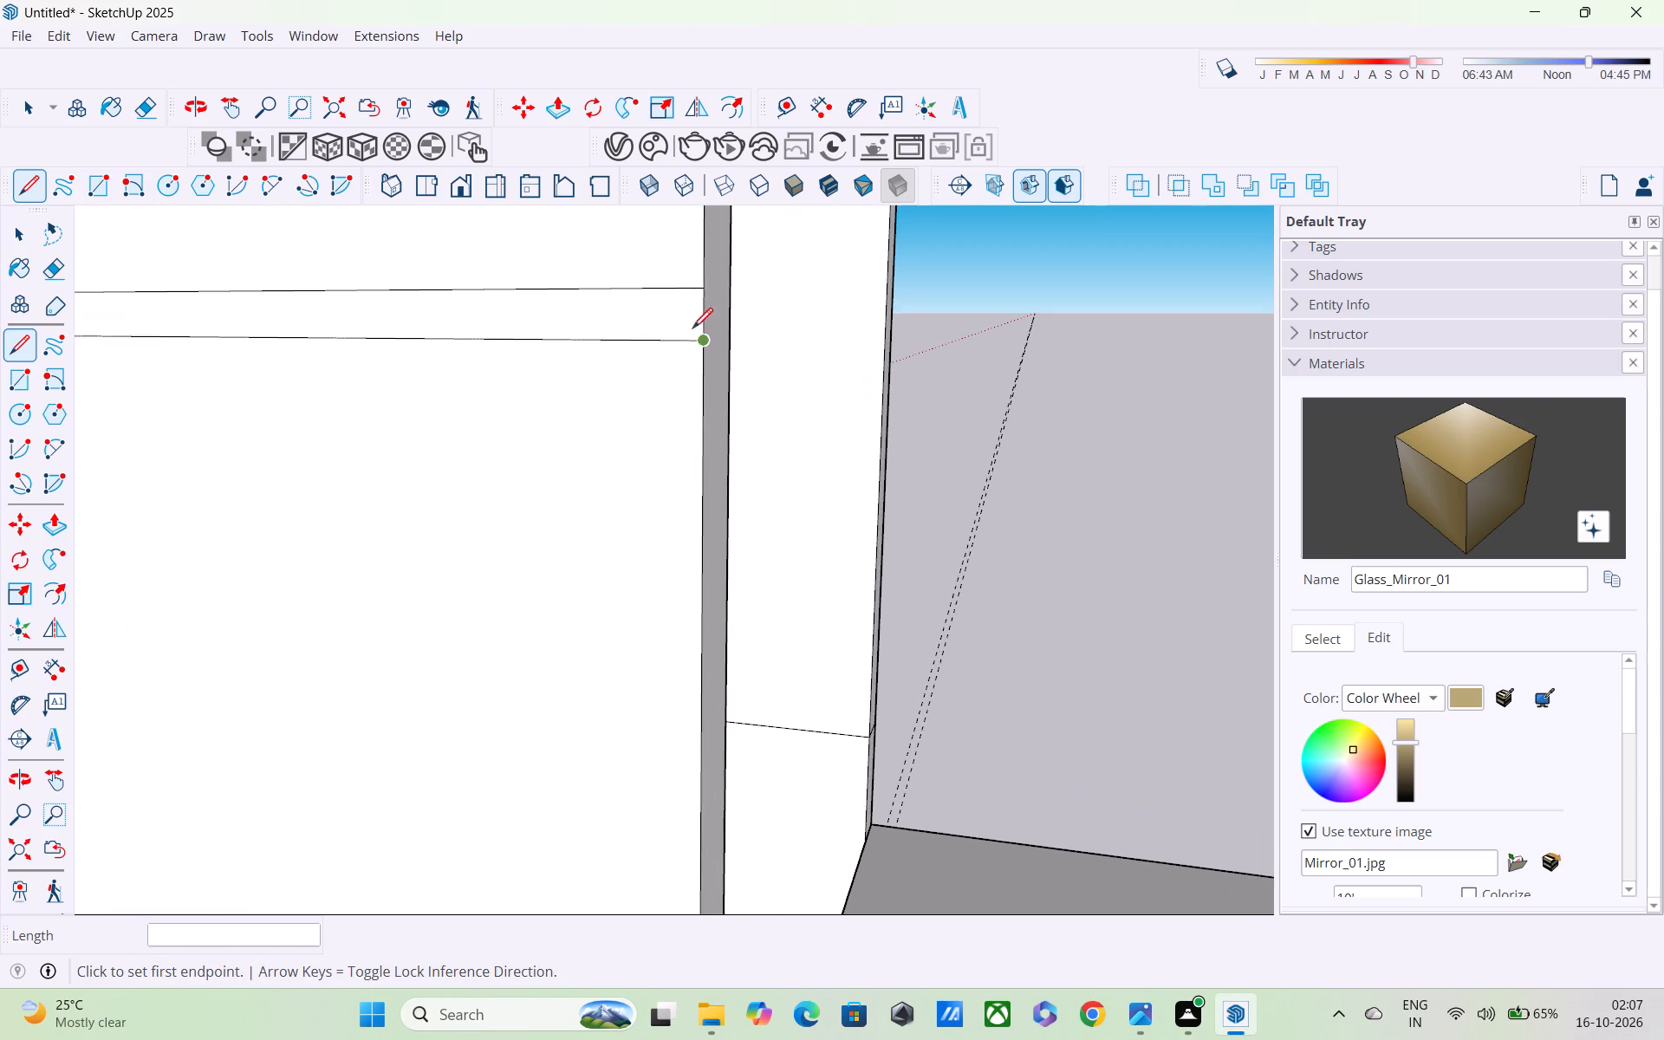
pyautogui.scroll(1, 685, 309)
pyautogui.click(705, 287)
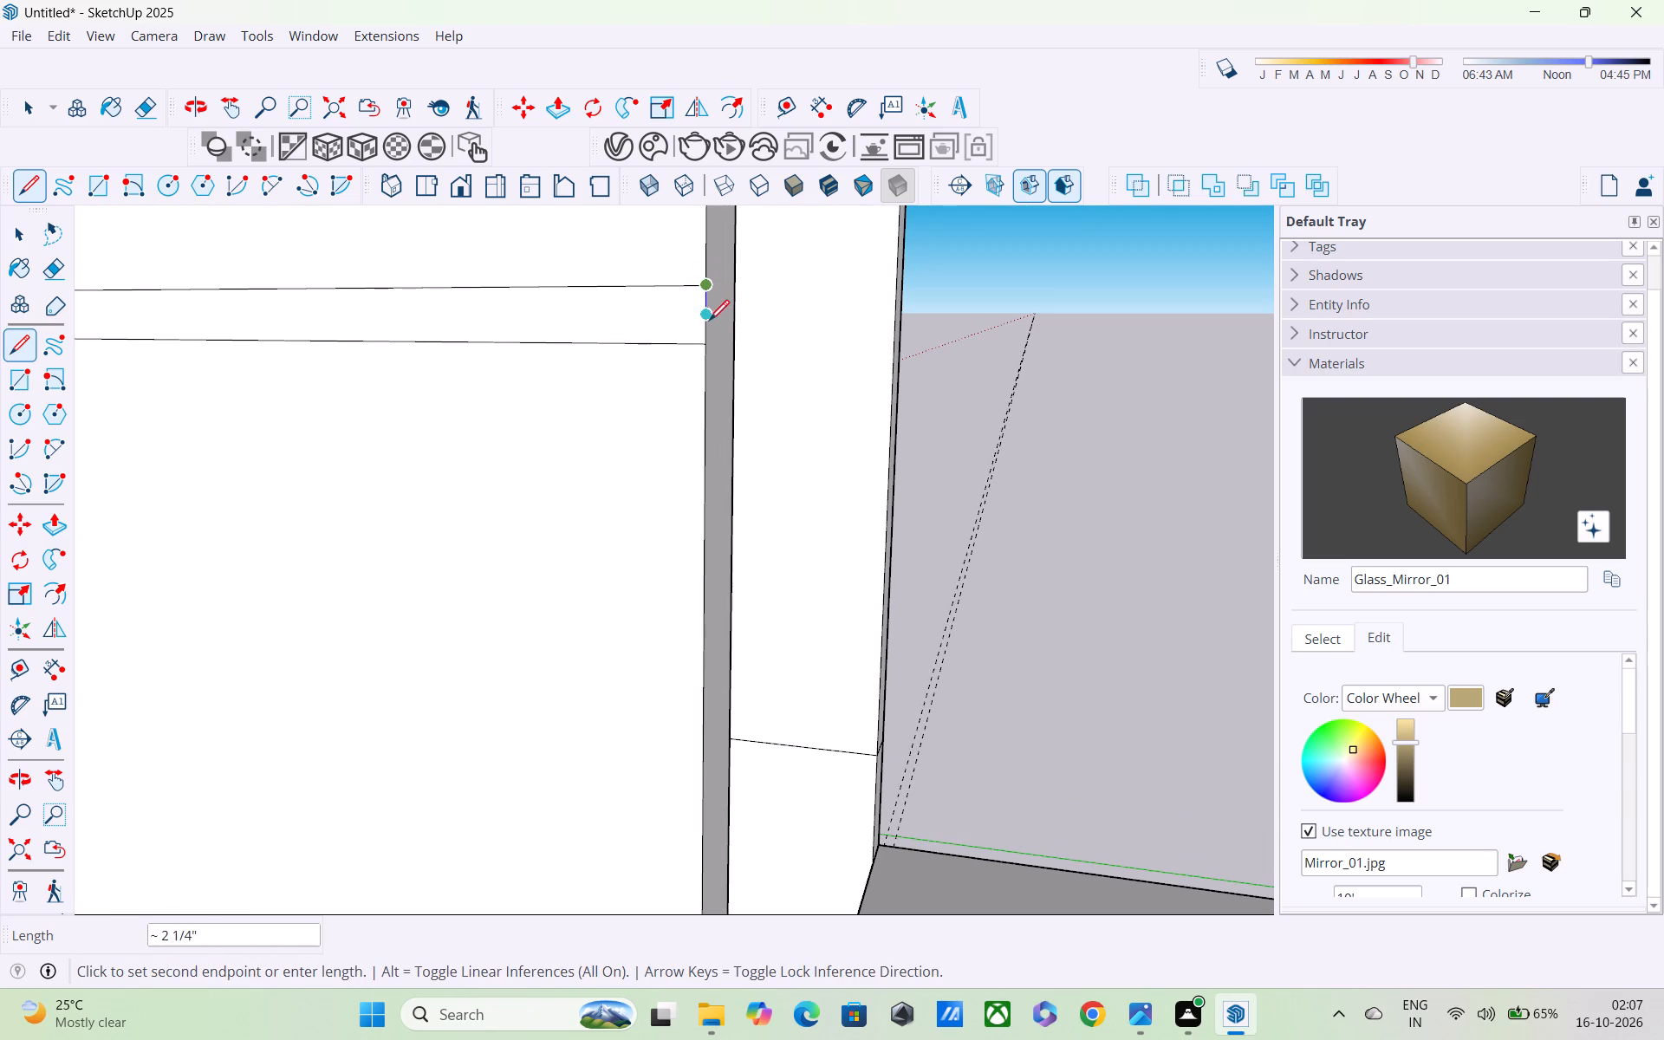
pyautogui.click(709, 341)
# Push/Pull the narrow strip outward from the tower's side wall by about 8' 10" to form a canopy slab over the roof terrace.
pyautogui.scroll(-4, 707, 337)
pyautogui.moveTo(794, 381); pyautogui.dragTo(895, 400, button='middle')
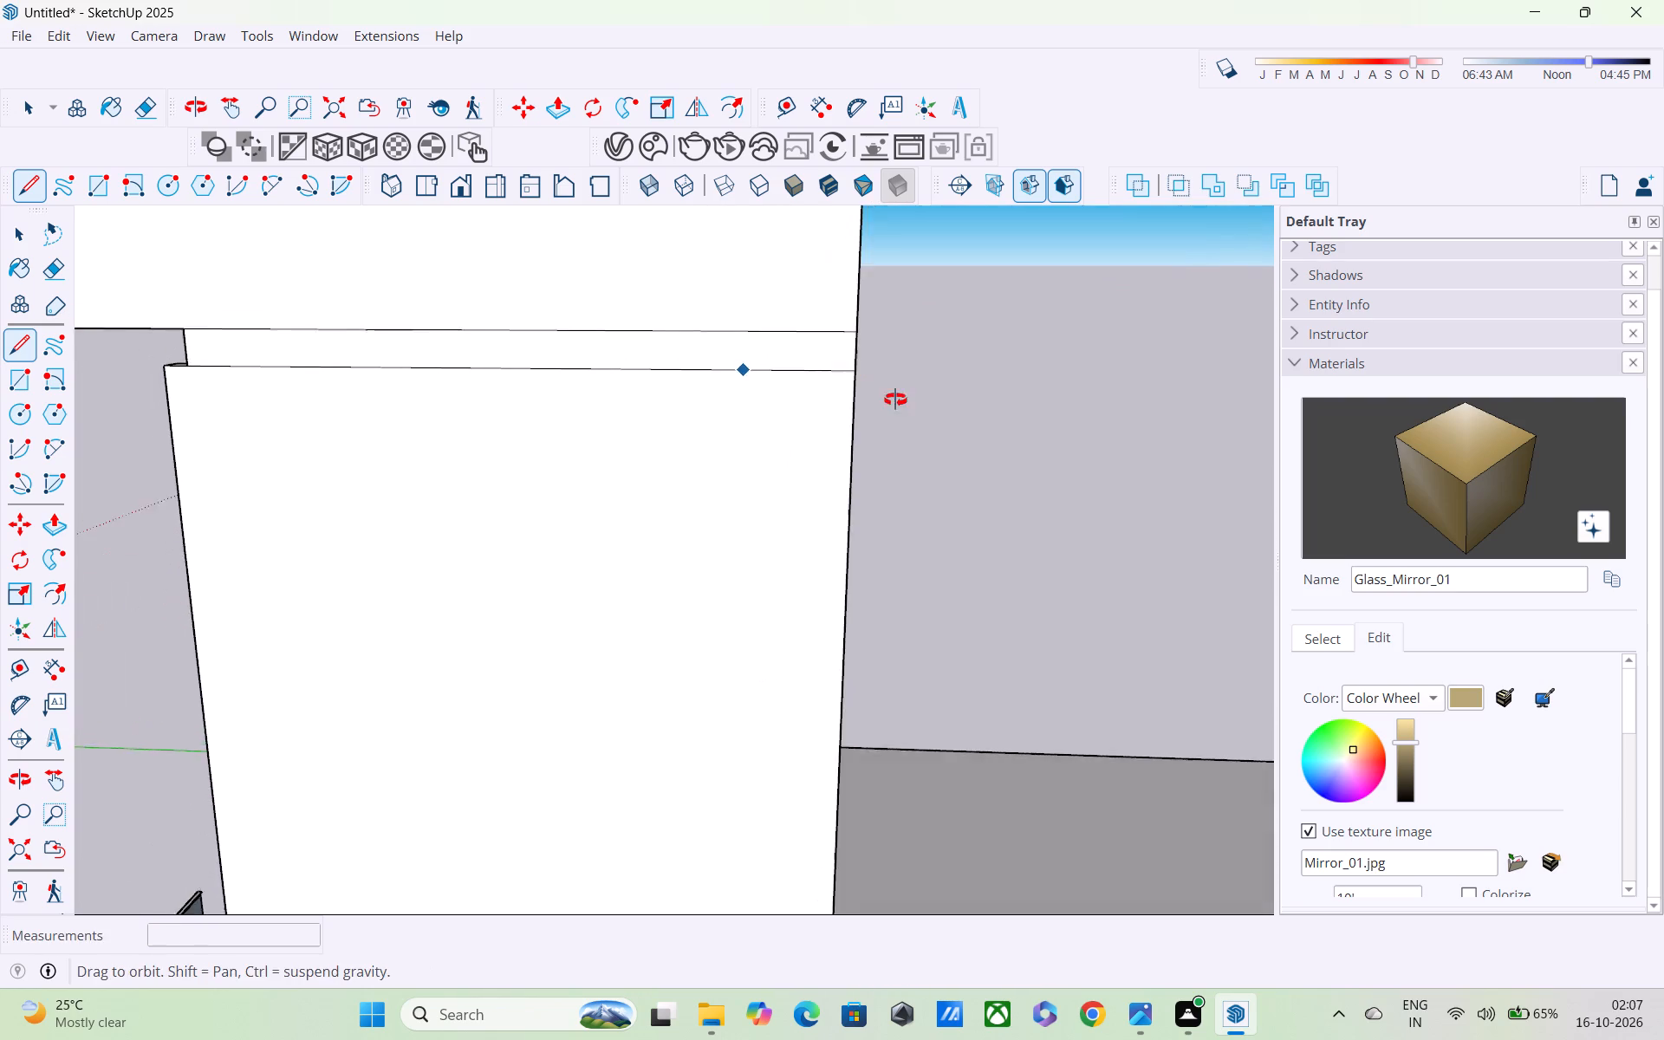
pyautogui.moveTo(895, 400); pyautogui.dragTo(905, 403, button='middle')
pyautogui.scroll(-3, 905, 403)
pyautogui.press('p')
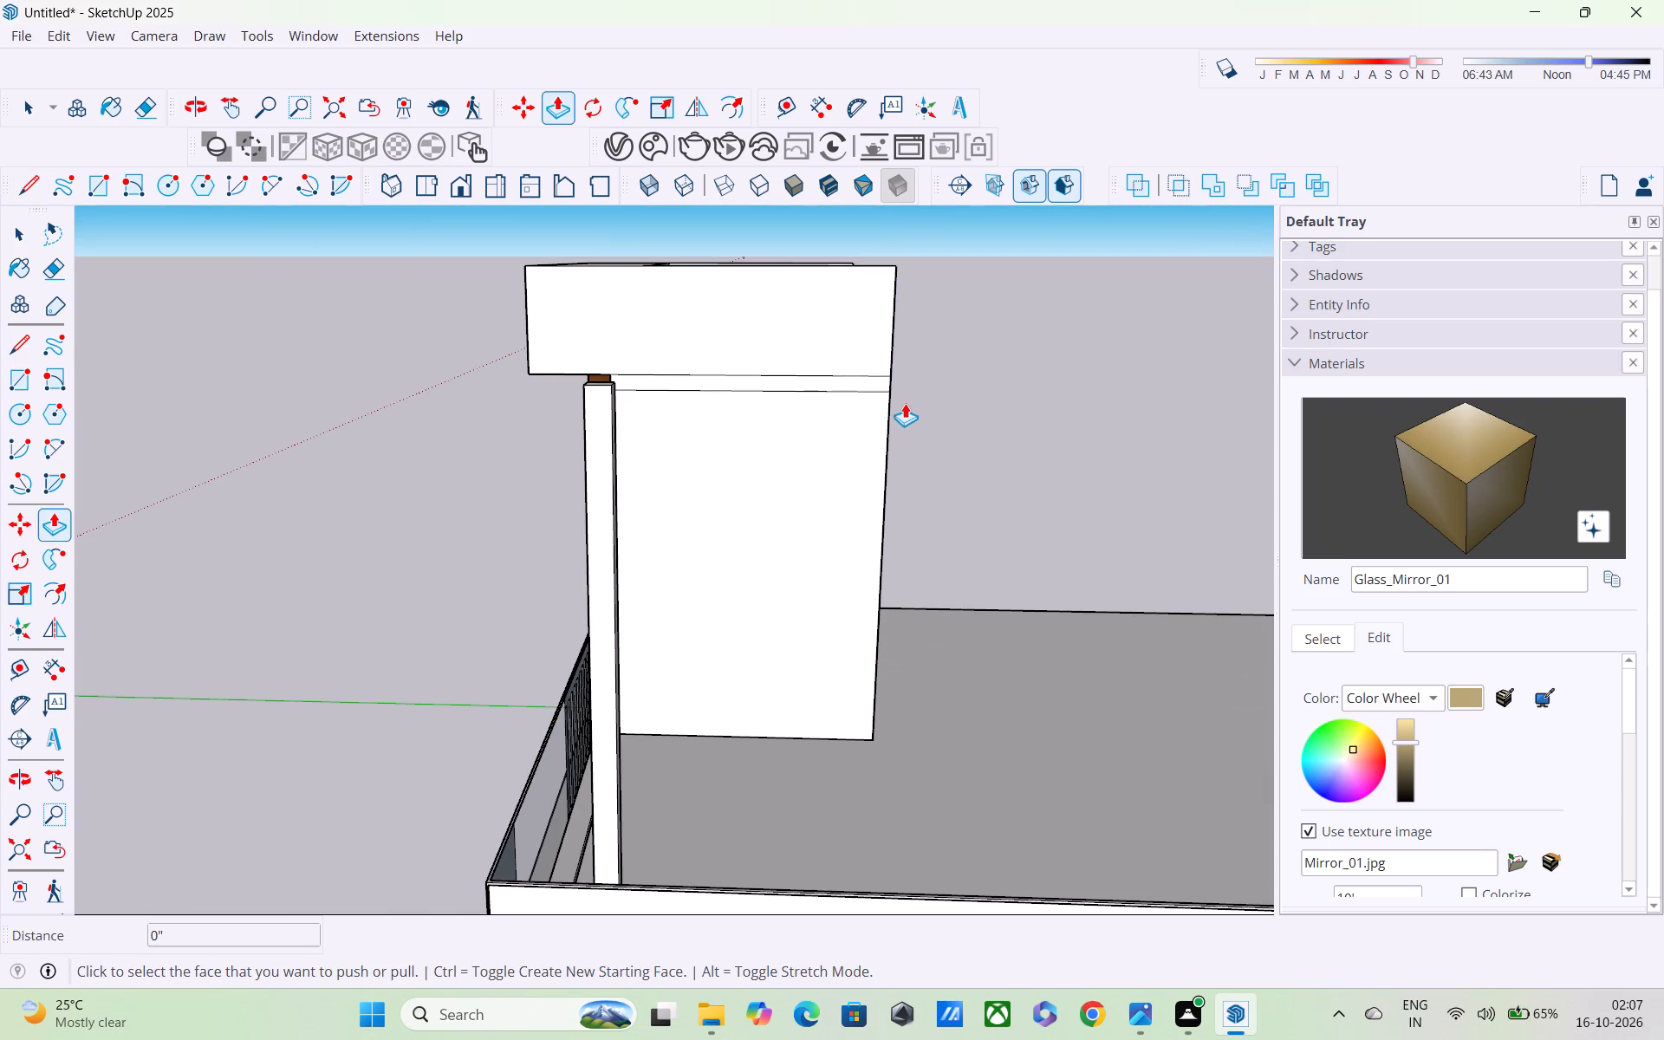
pyautogui.scroll(2, 816, 379)
pyautogui.click(816, 379)
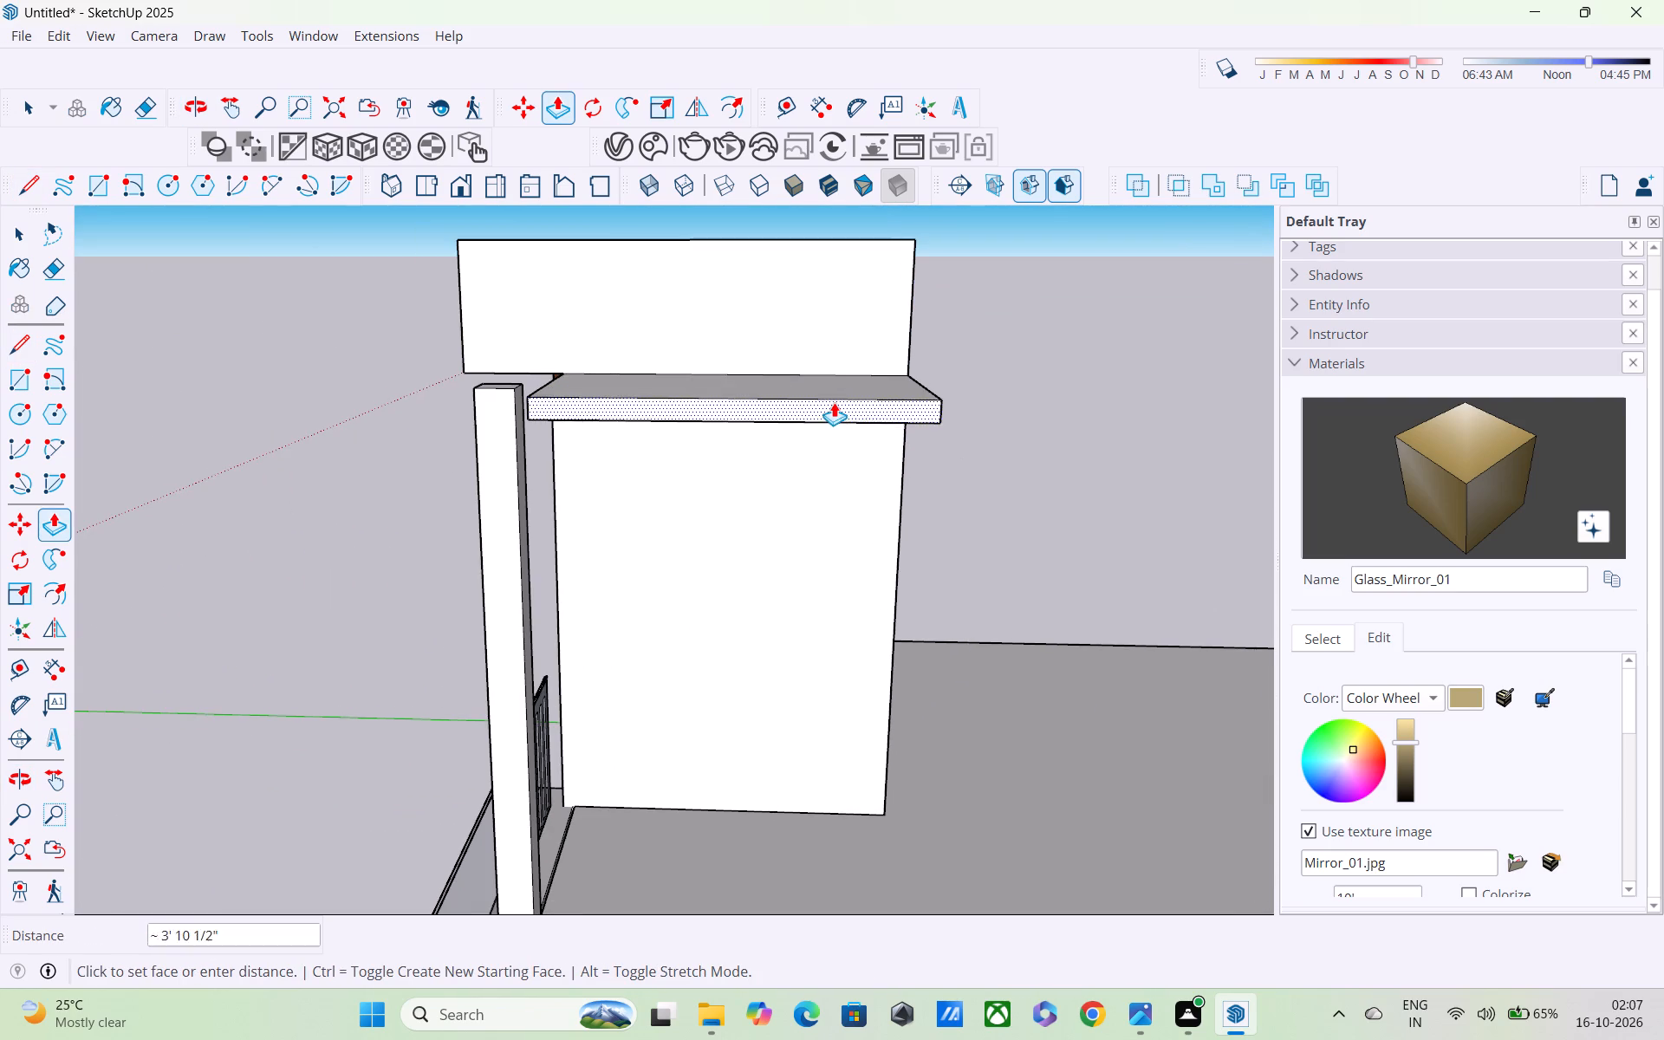
pyautogui.scroll(-3, 834, 402)
pyautogui.moveTo(835, 403); pyautogui.dragTo(1069, 450, button='middle')
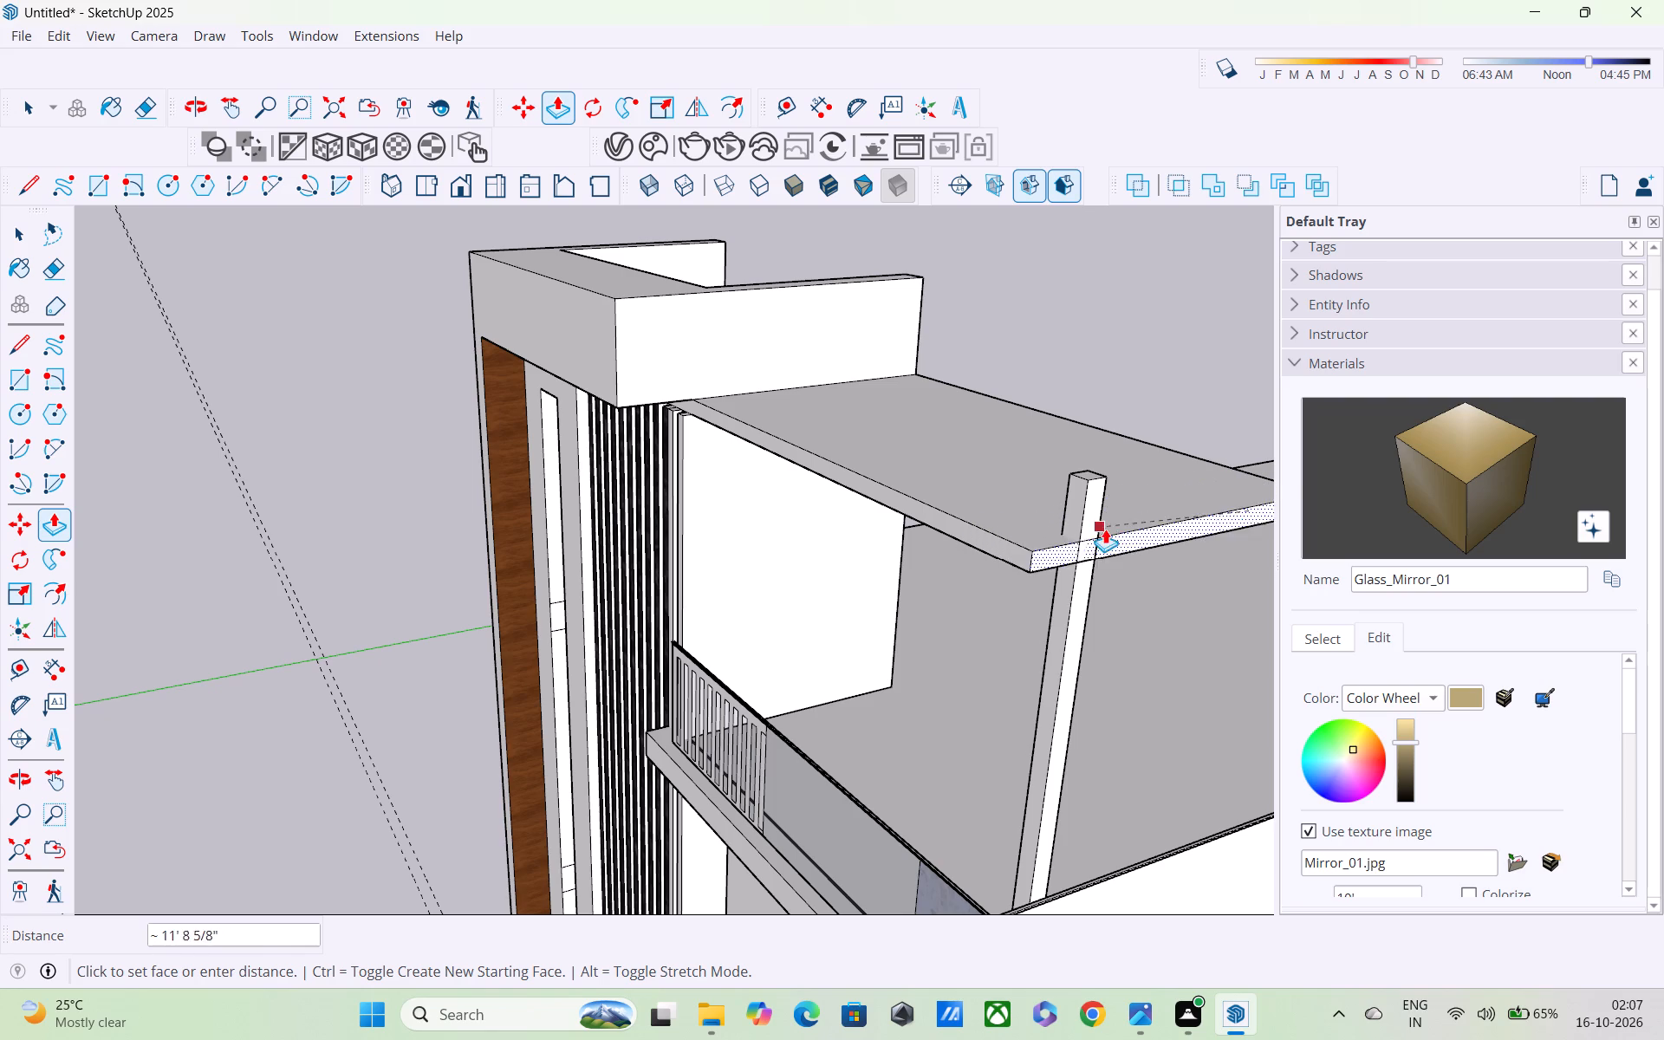
pyautogui.moveTo(1105, 529); pyautogui.dragTo(1165, 439, button='middle')
pyautogui.scroll(-2, 1152, 439)
pyautogui.moveTo(1151, 438); pyautogui.dragTo(1184, 413, button='middle')
pyautogui.scroll(-4, 1184, 413)
pyautogui.moveTo(1185, 414); pyautogui.dragTo(1258, 495, button='middle')
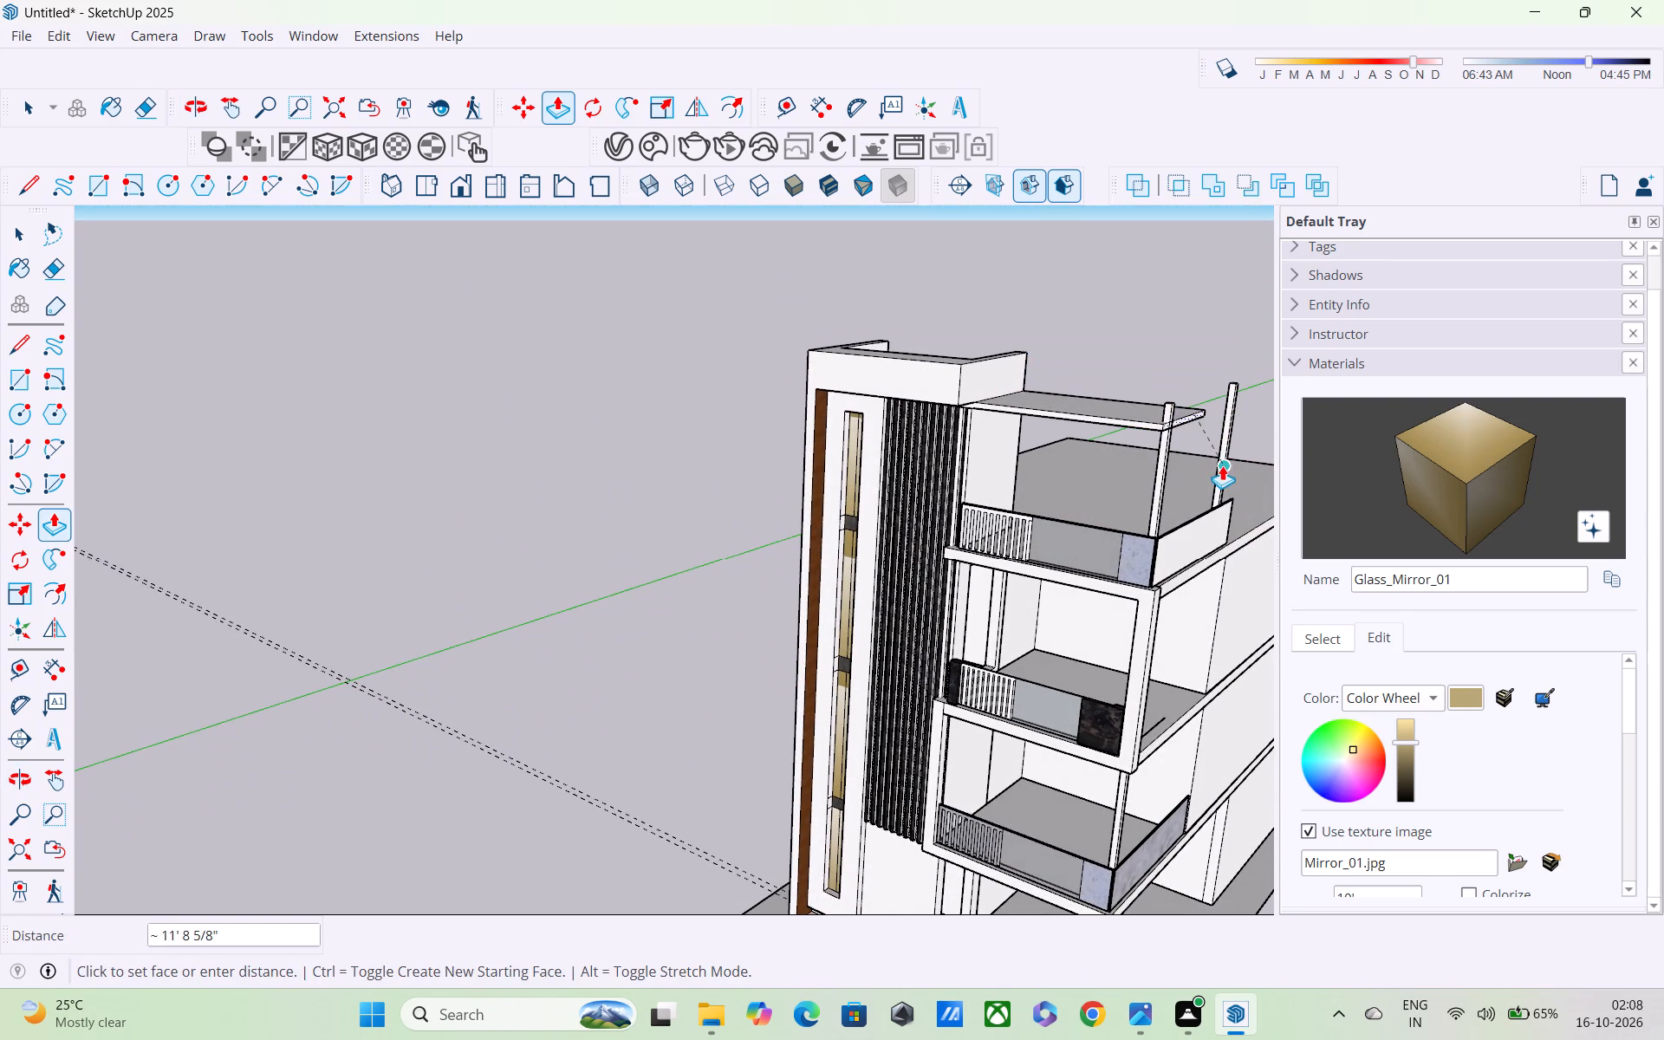
pyautogui.click(1144, 424)
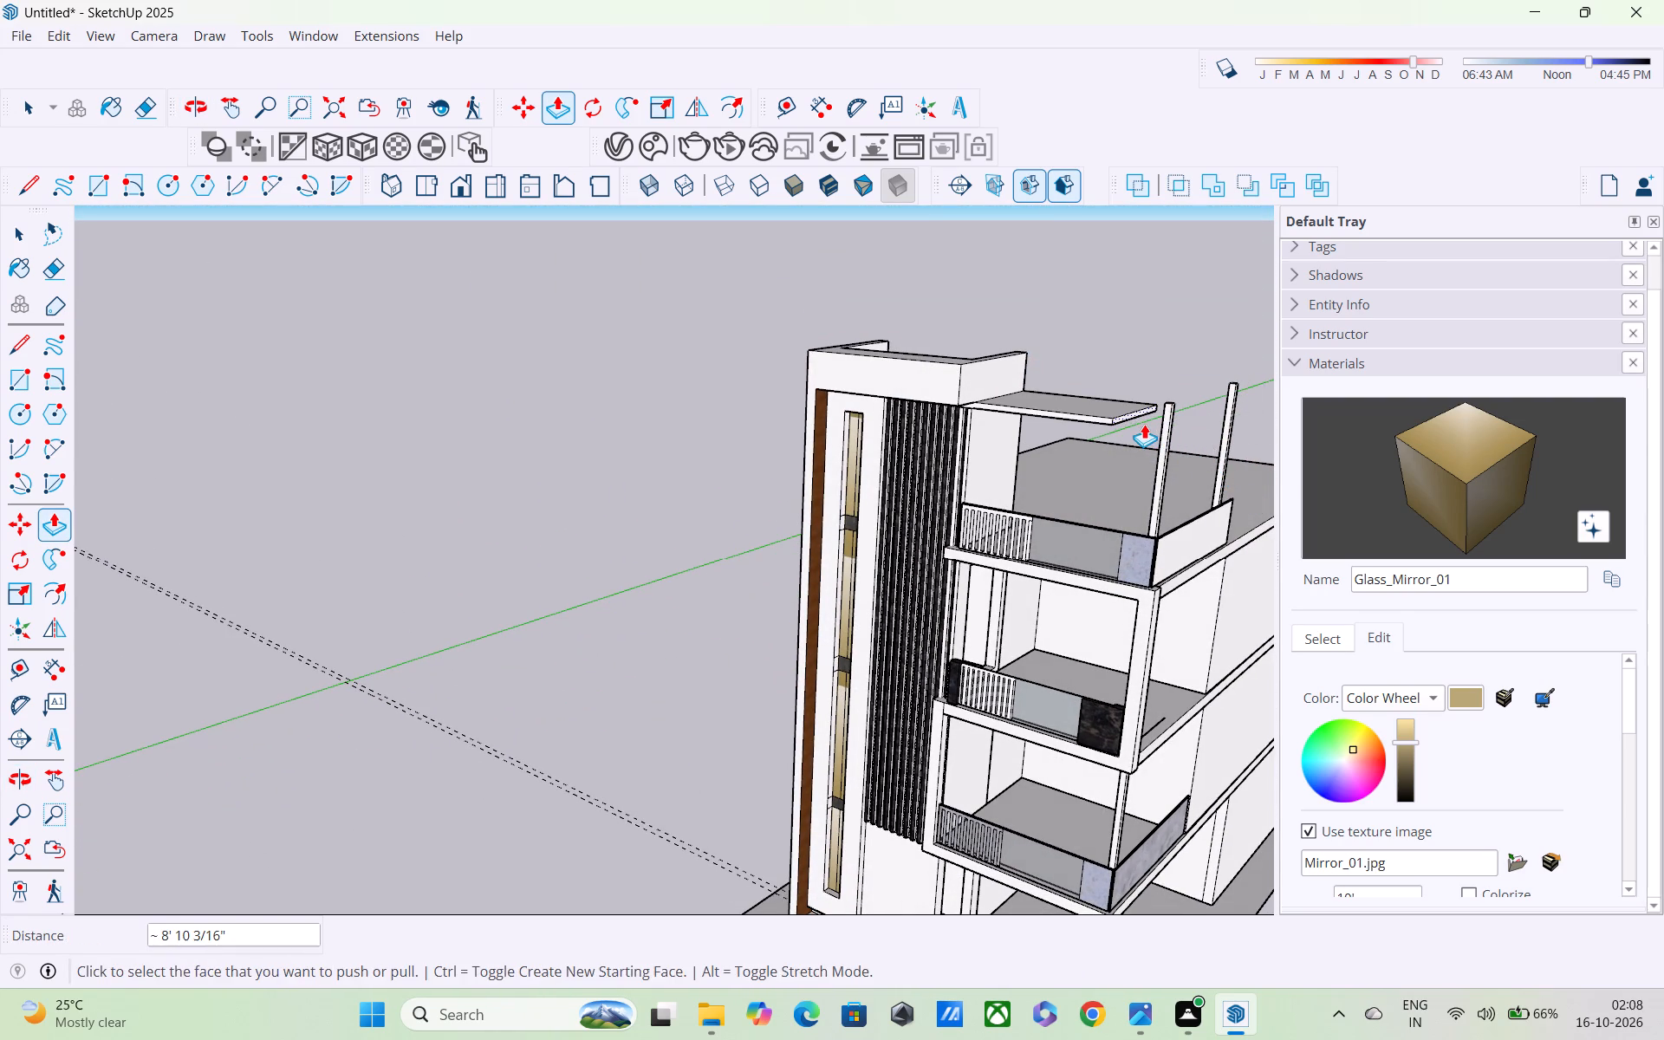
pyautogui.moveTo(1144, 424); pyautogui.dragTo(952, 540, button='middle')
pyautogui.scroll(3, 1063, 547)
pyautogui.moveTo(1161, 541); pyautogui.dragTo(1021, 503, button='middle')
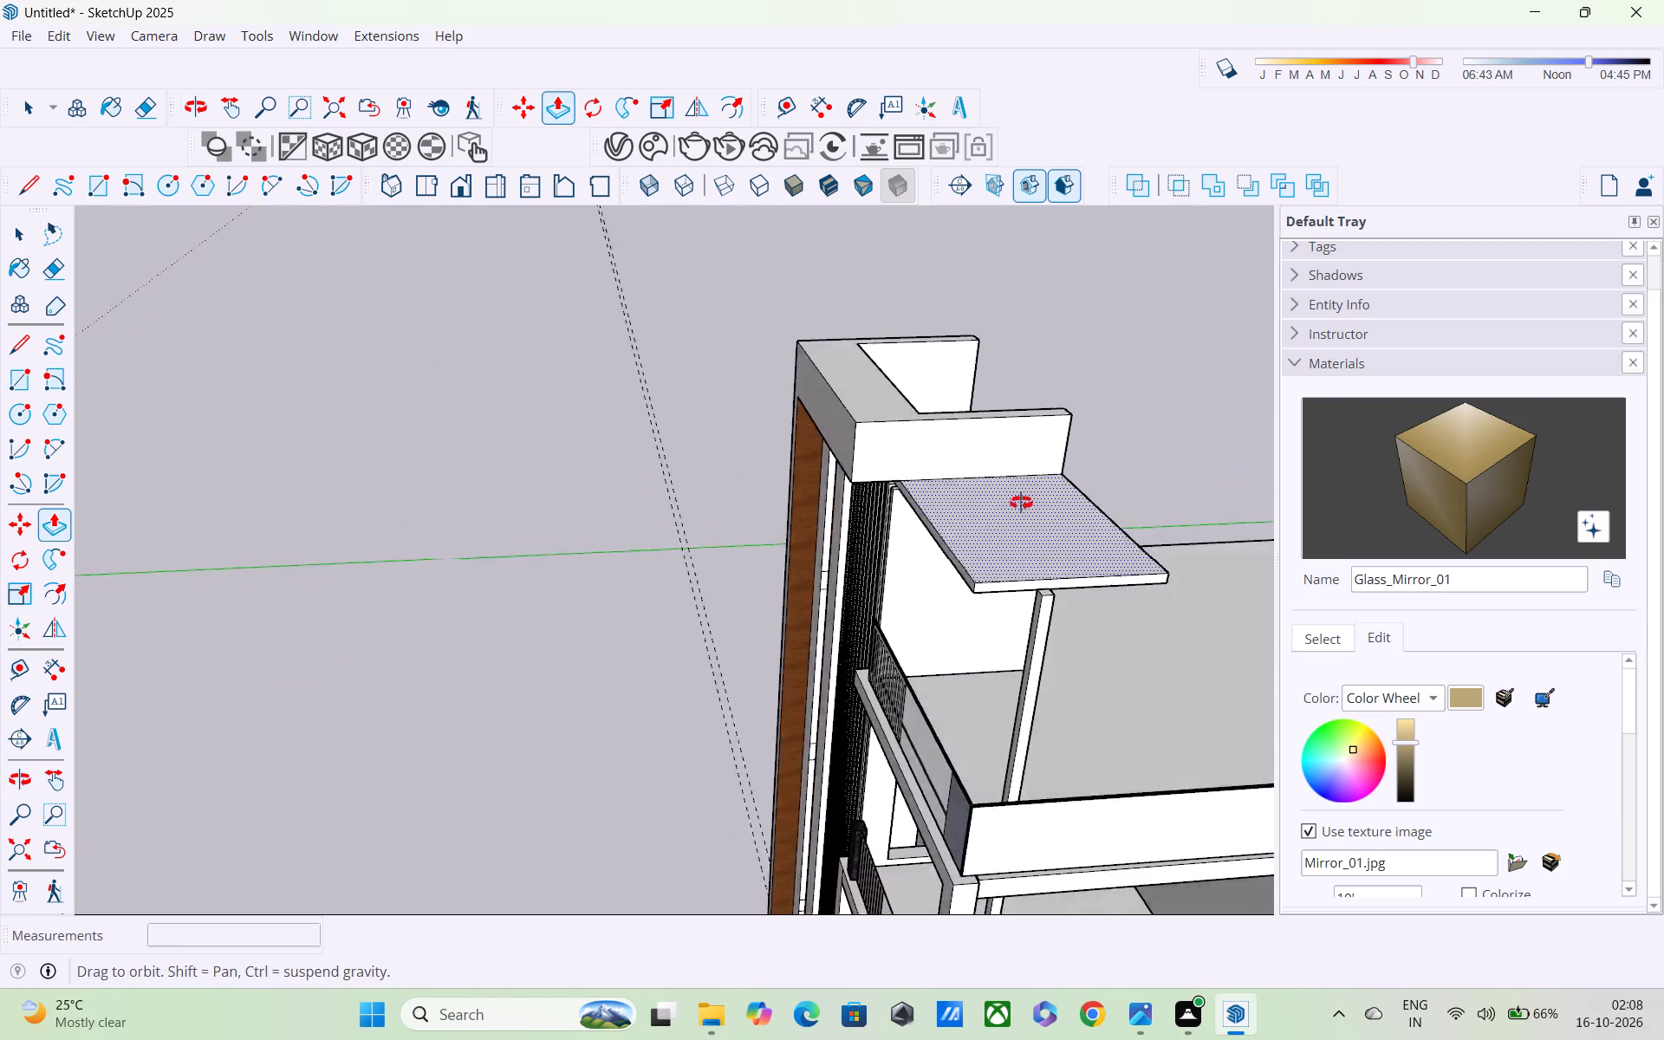
# Push/Pull the top of the terrace post nearest the canopy down about 1' 4 7/8" to the slab's underside level.
pyautogui.moveTo(1021, 503); pyautogui.dragTo(987, 493, button='middle')
pyautogui.scroll(8, 987, 589)
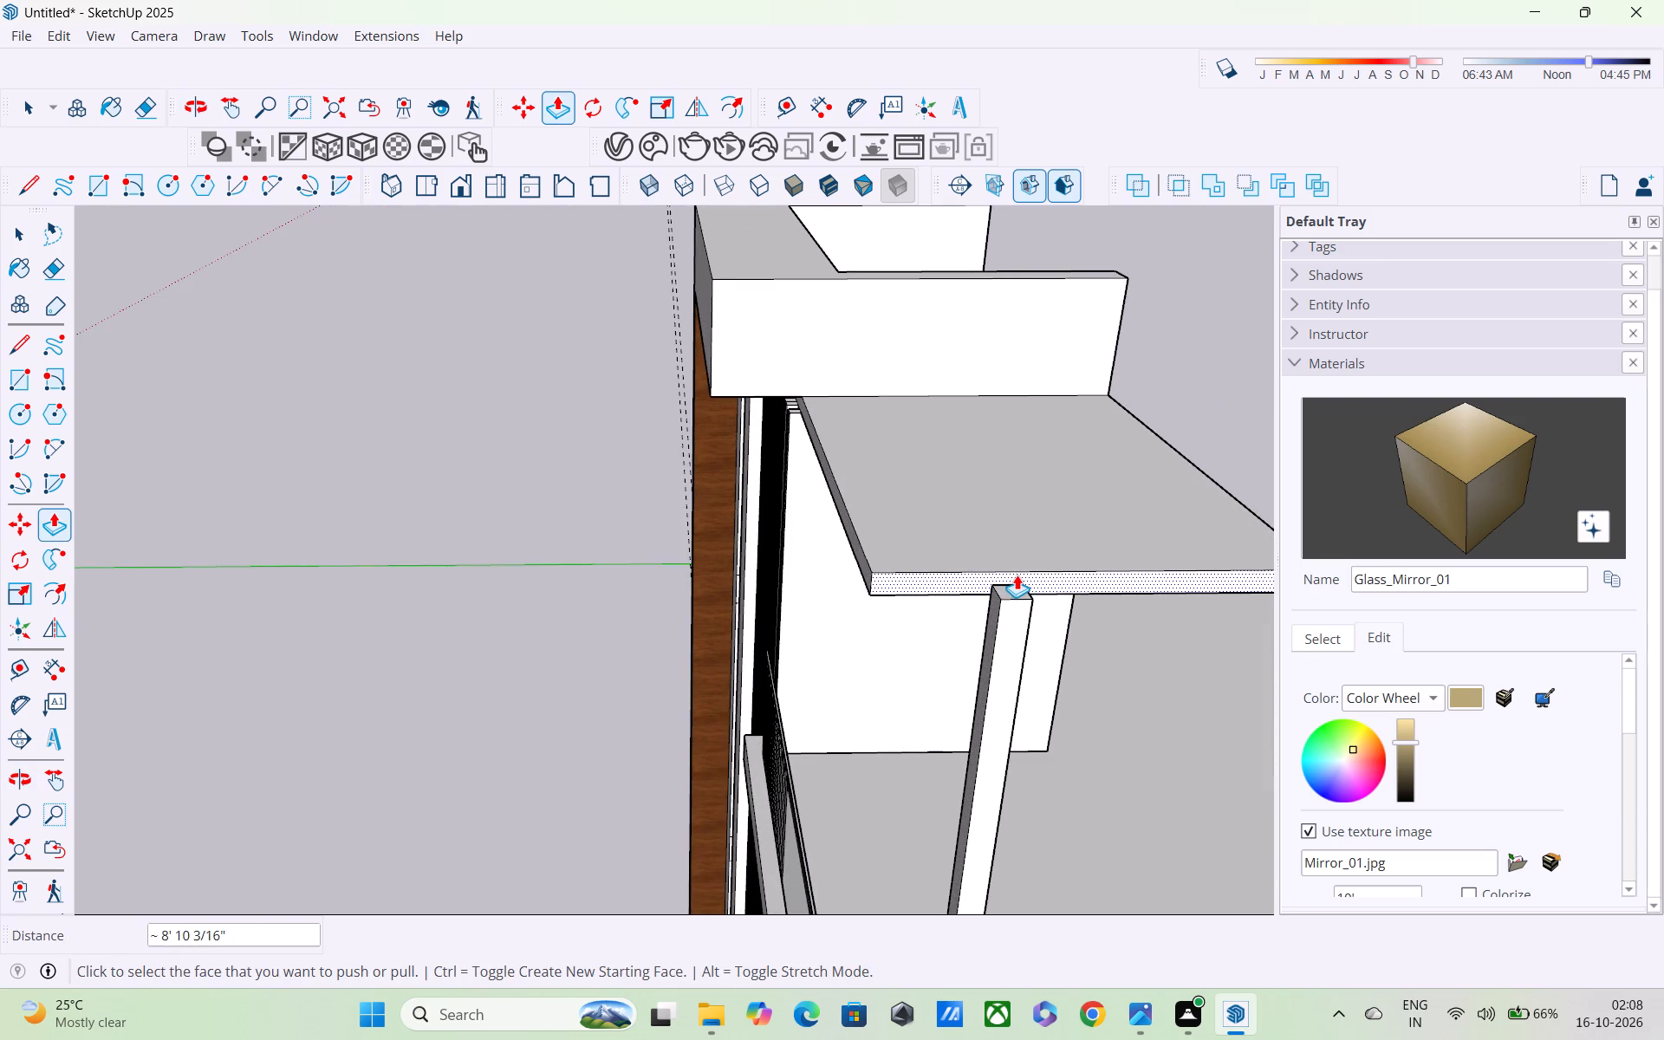
pyautogui.scroll(5, 1017, 575)
pyautogui.click(1012, 601)
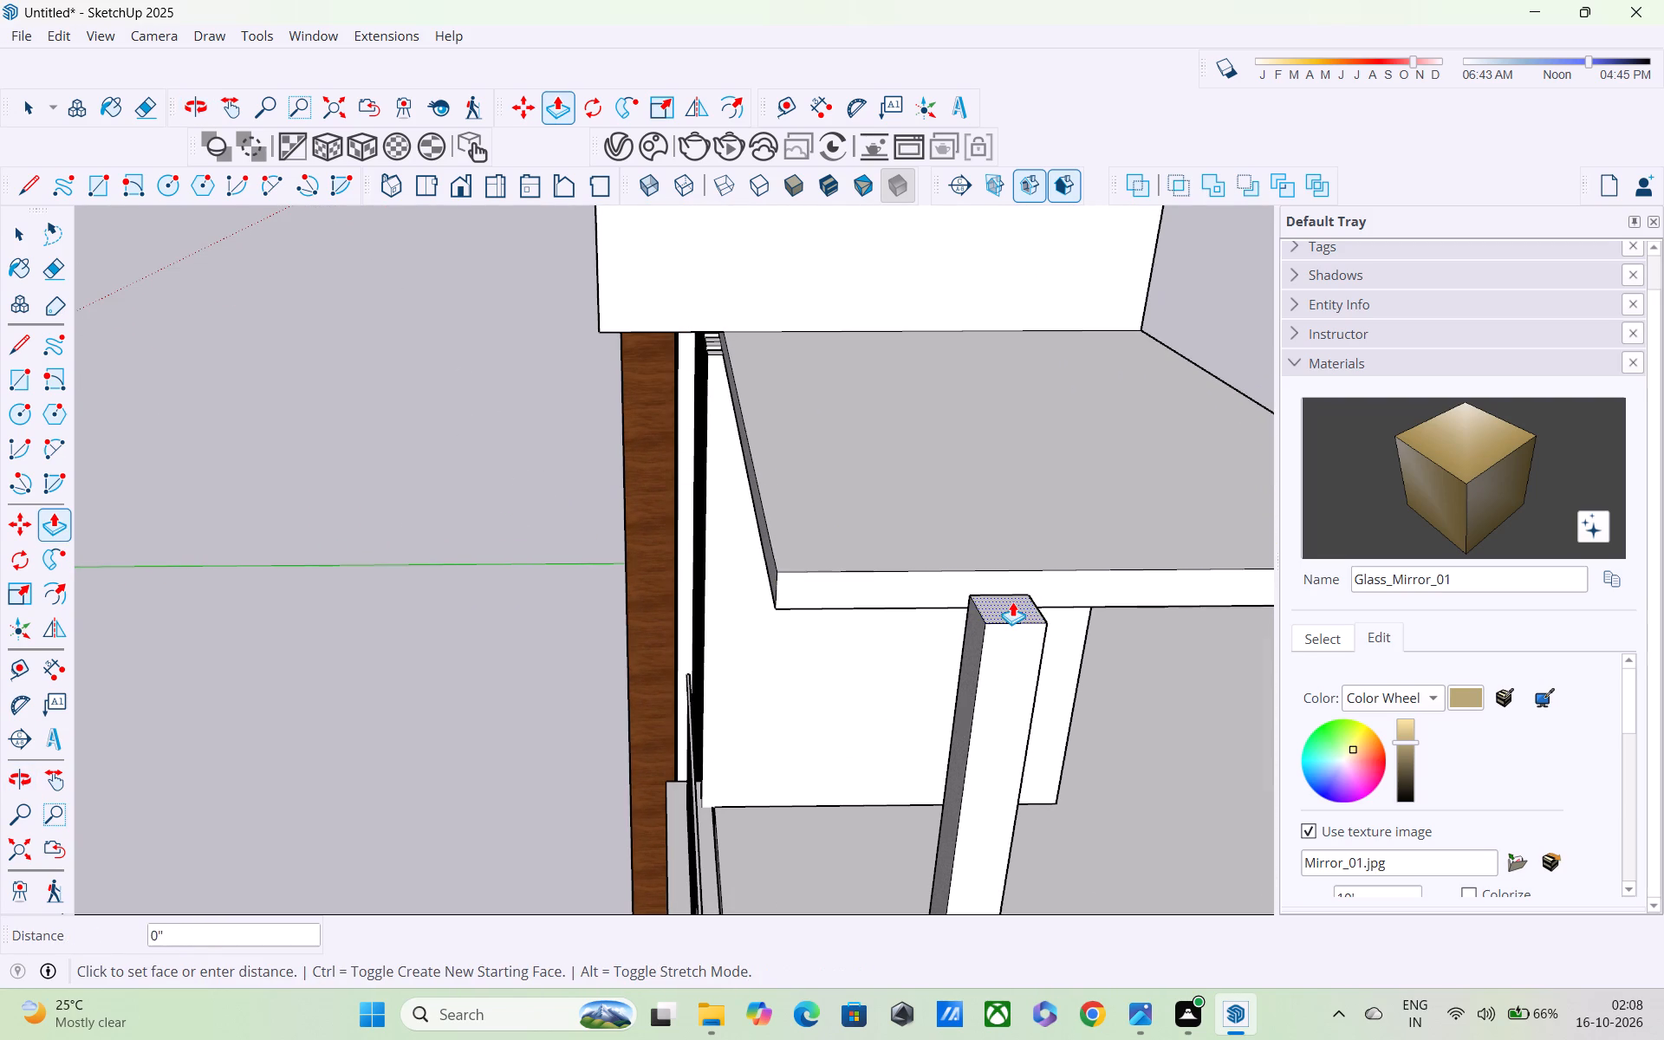
pyautogui.moveTo(854, 639); pyautogui.dragTo(859, 542, button='middle')
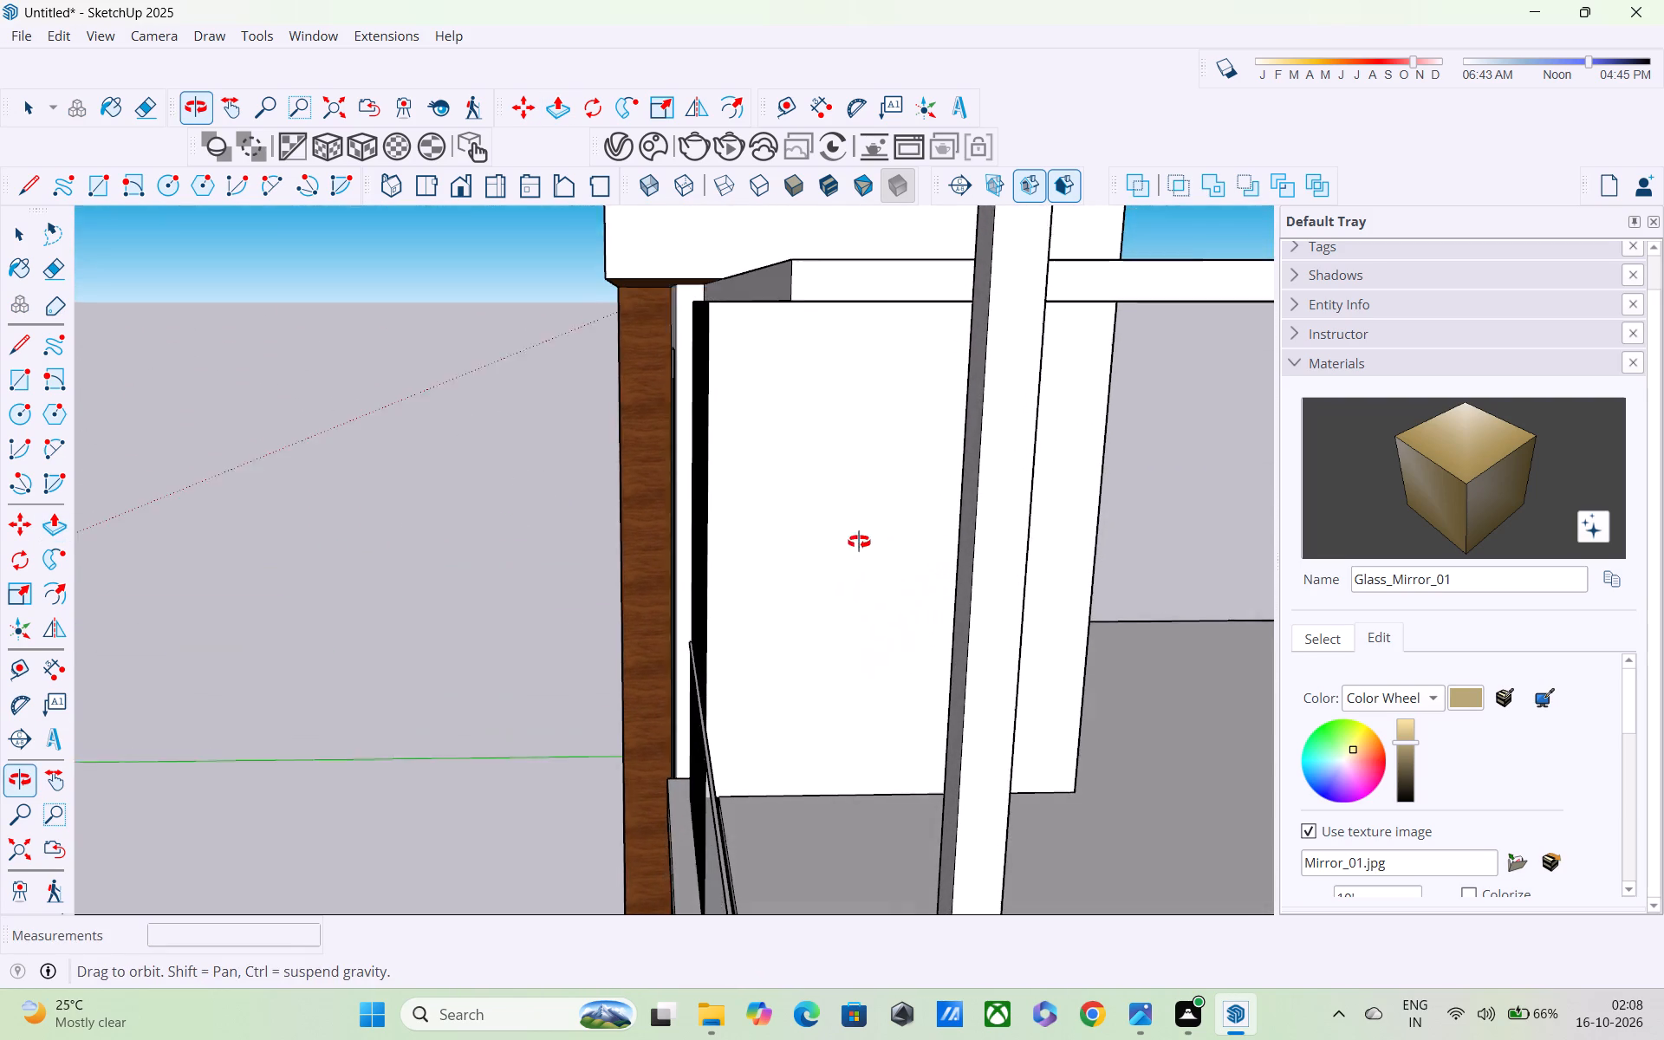
pyautogui.moveTo(859, 542); pyautogui.dragTo(860, 538, button='middle')
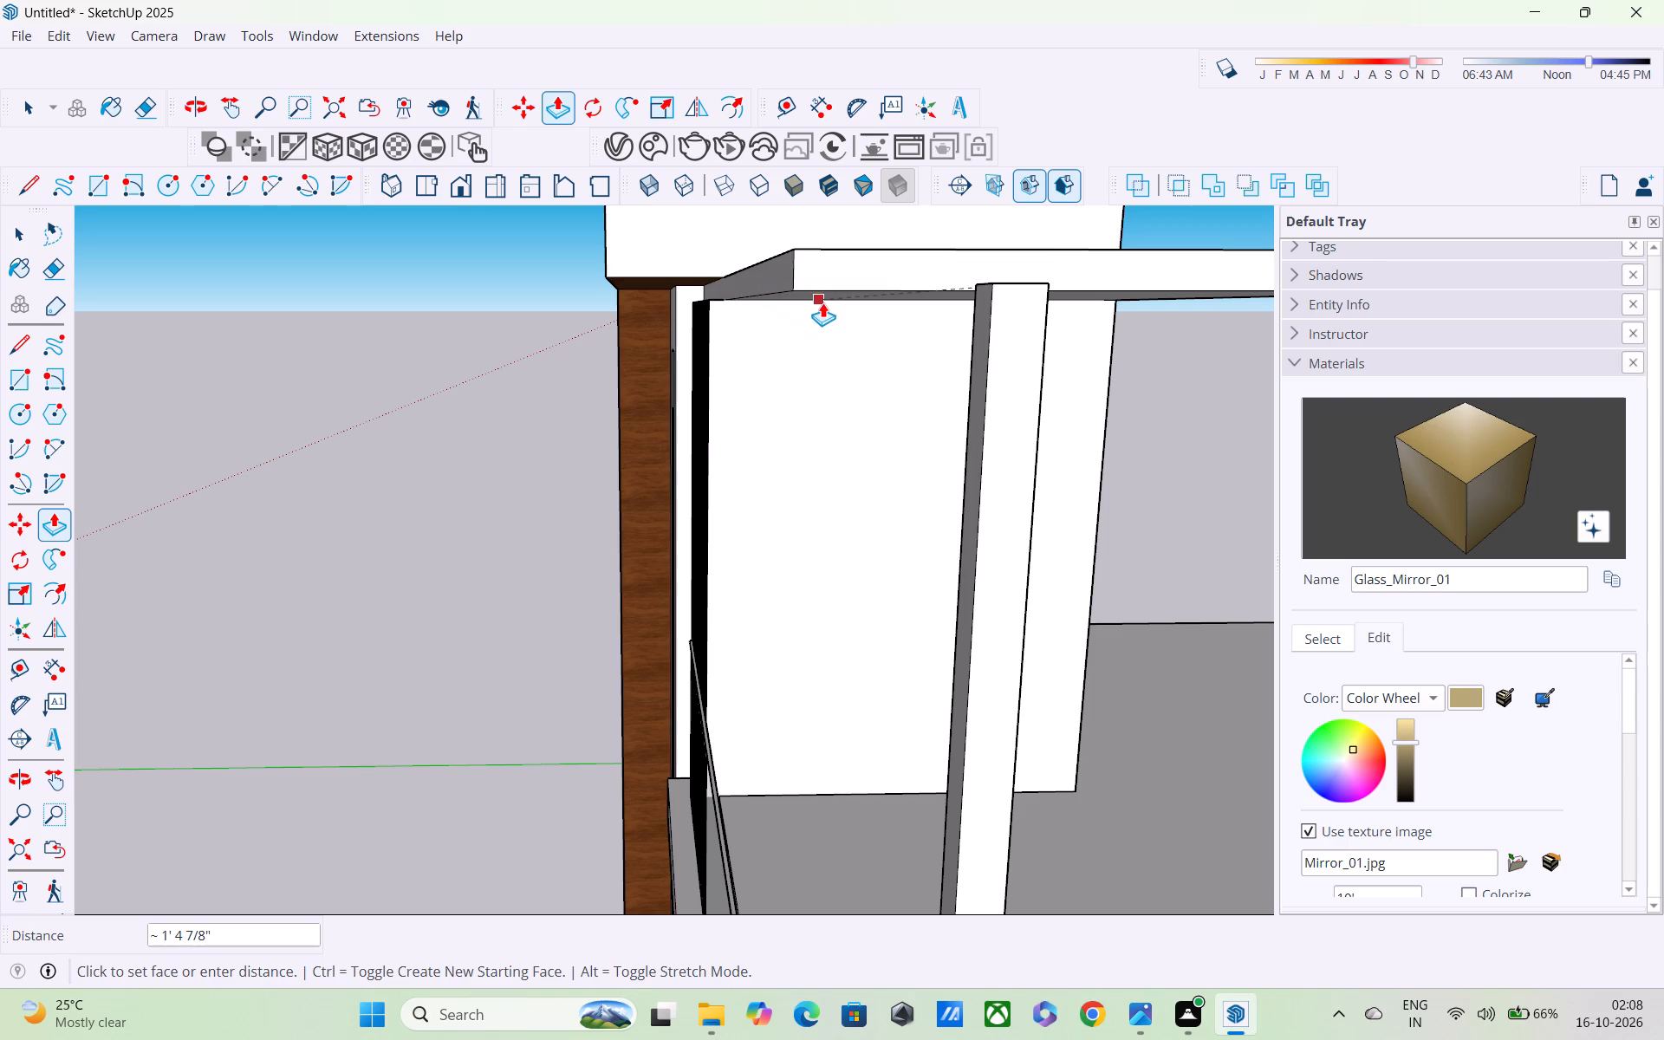
pyautogui.click(822, 302)
# Examine the canopy slab and the two terrace posts from the roof side and the front facade.
pyautogui.scroll(-1, 822, 302)
pyautogui.moveTo(824, 303); pyautogui.dragTo(427, 540, button='middle')
pyautogui.scroll(-6, 426, 538)
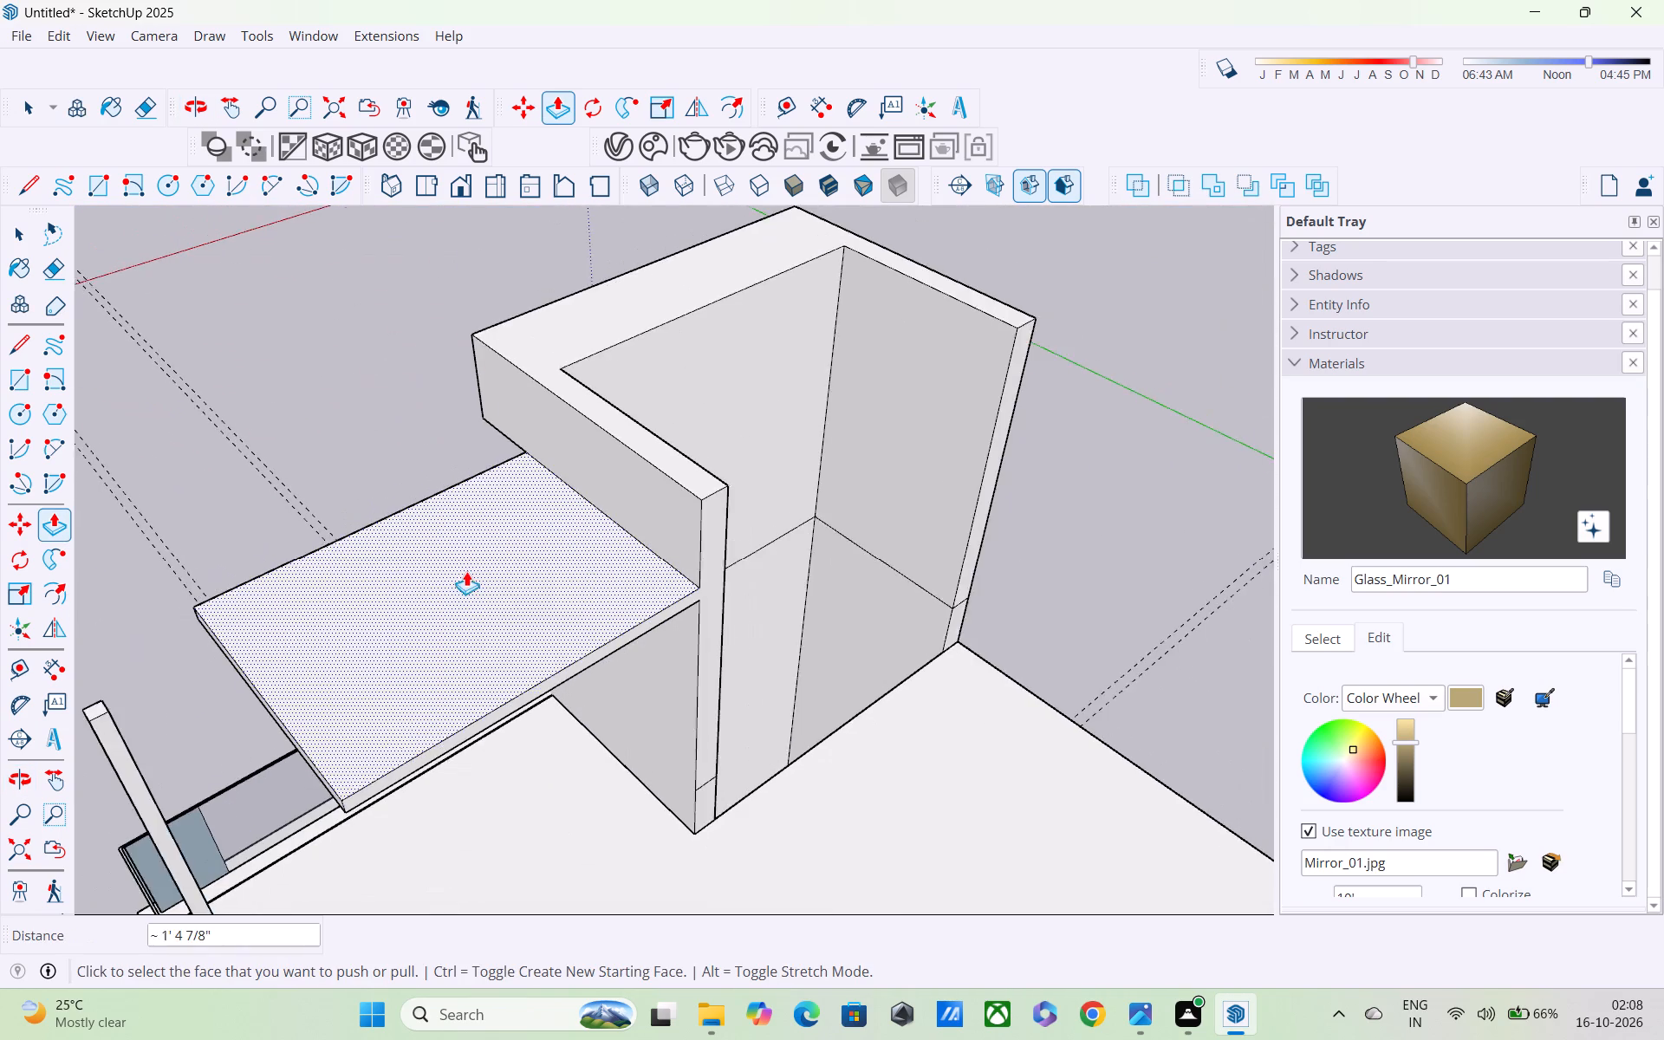
pyautogui.moveTo(464, 570); pyautogui.dragTo(462, 455, button='middle')
pyautogui.moveTo(397, 602); pyautogui.dragTo(419, 462, button='middle')
pyautogui.scroll(4, 417, 491)
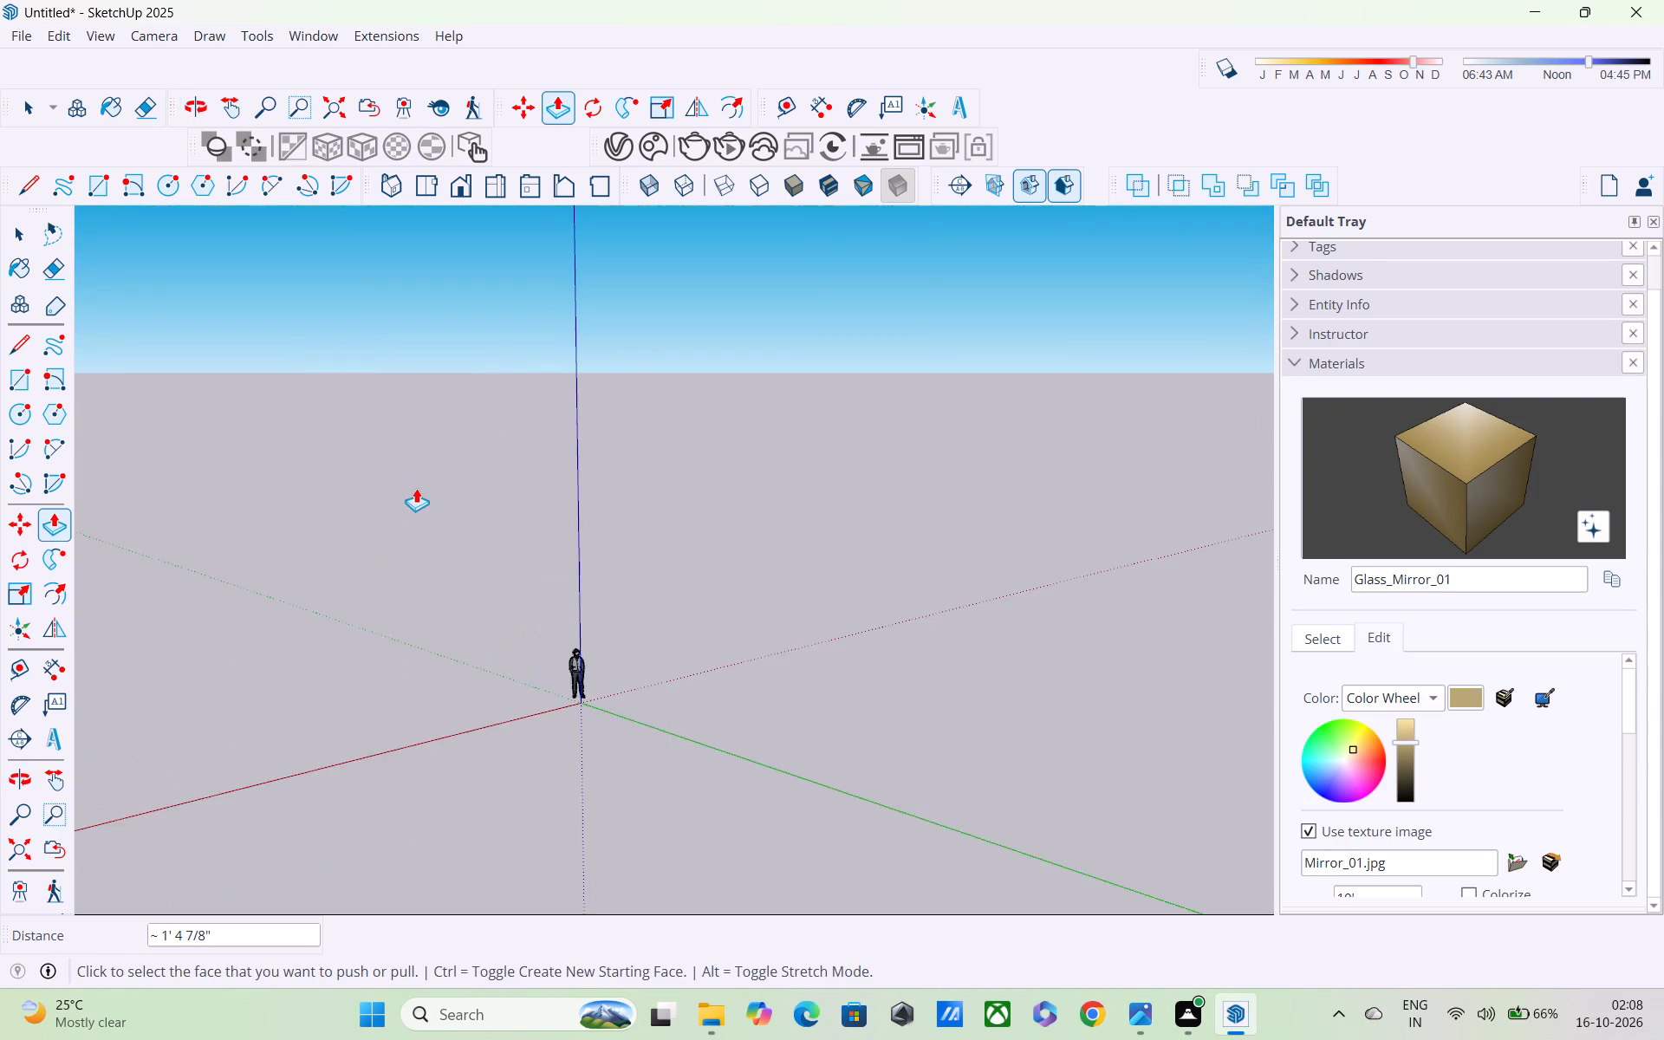
pyautogui.scroll(-6, 416, 488)
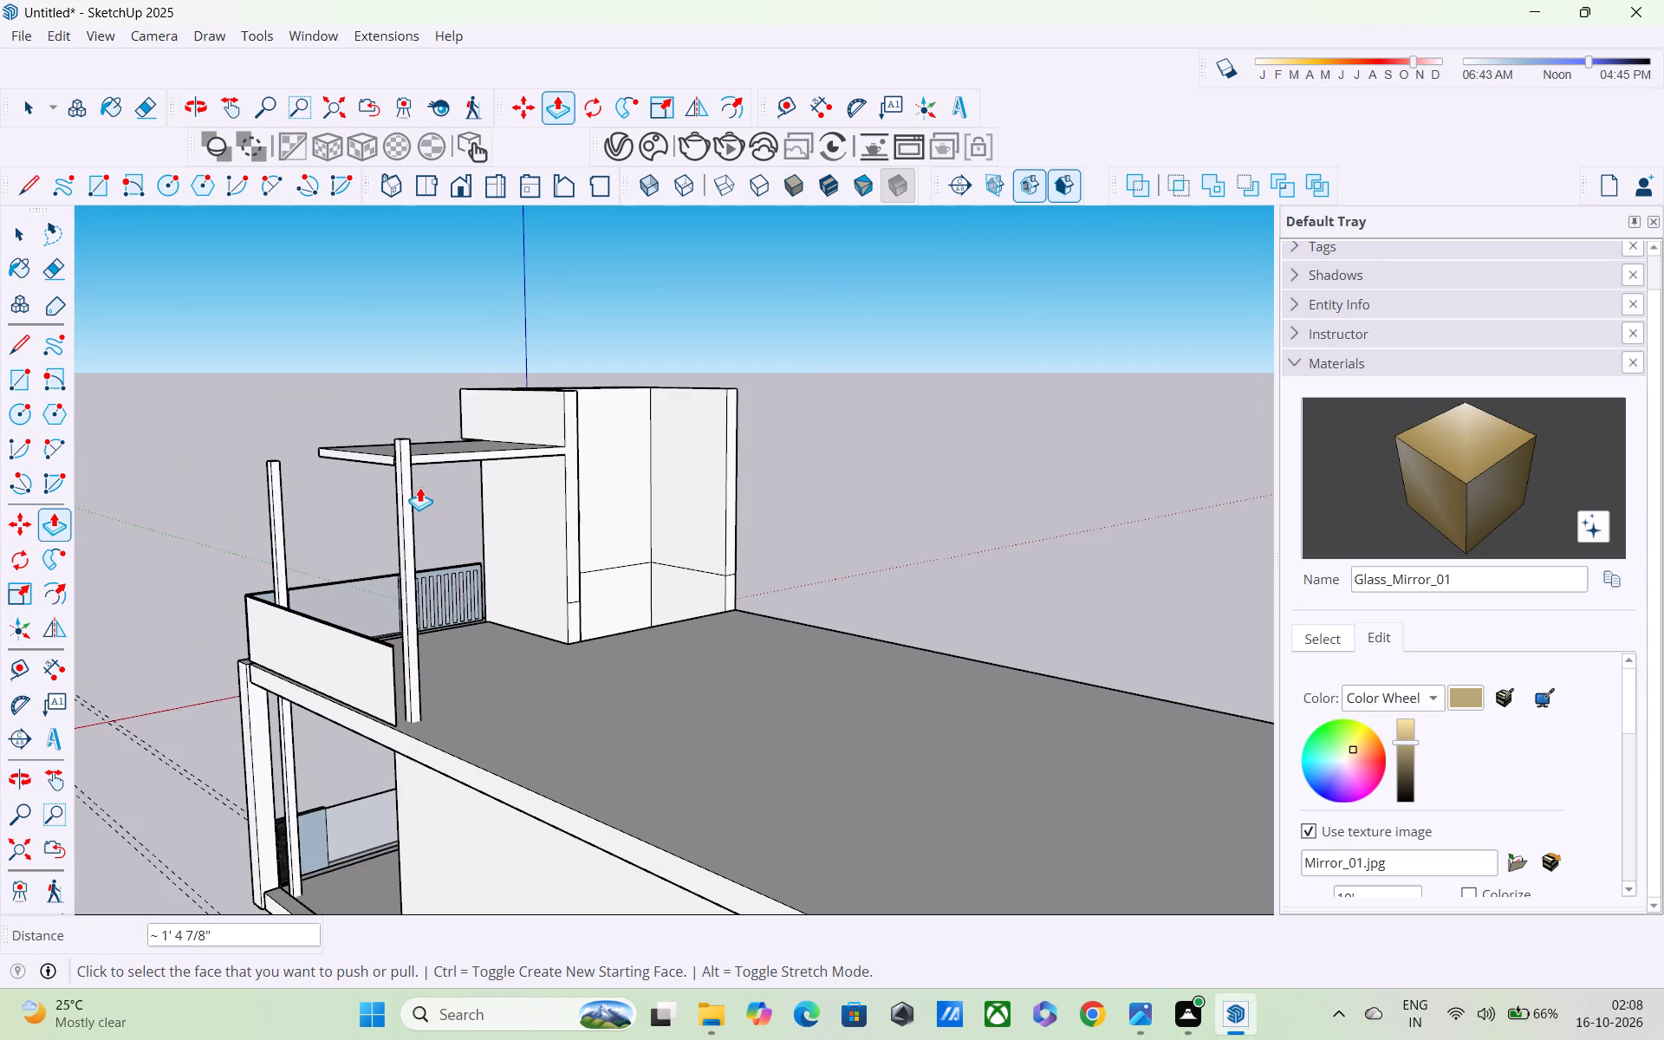
pyautogui.moveTo(422, 465); pyautogui.dragTo(505, 470, button='middle')
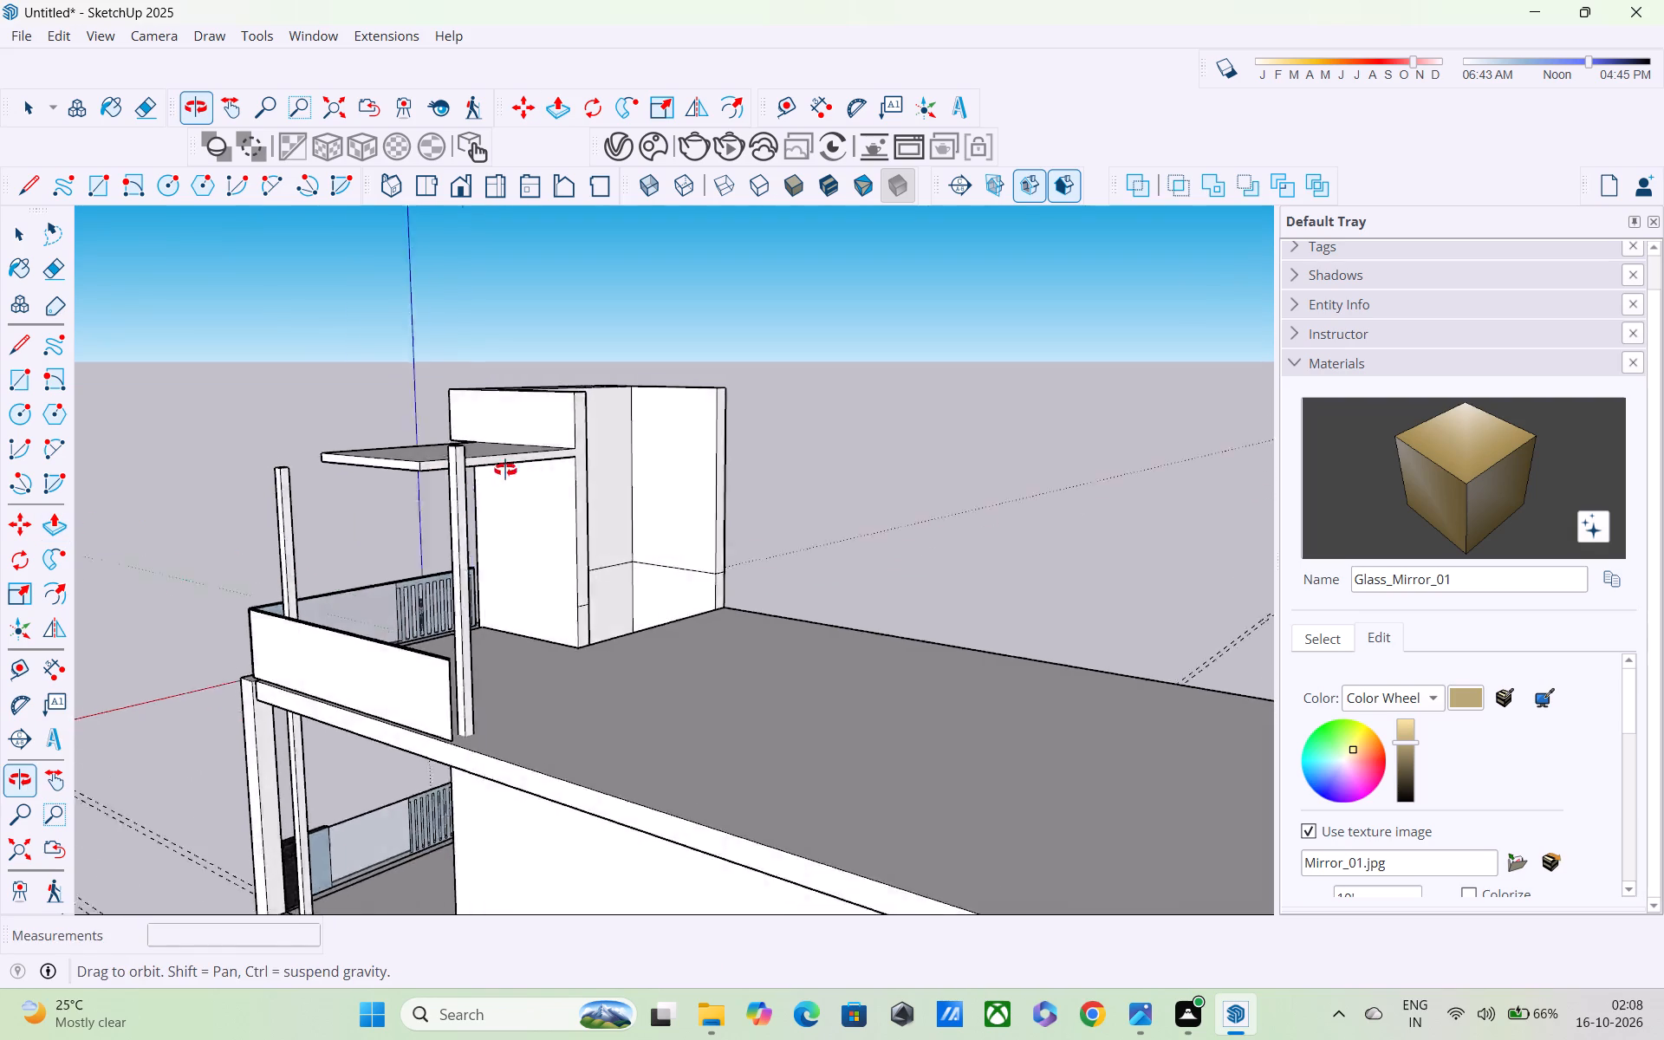
pyautogui.moveTo(505, 470); pyautogui.dragTo(764, 503, button='middle')
pyautogui.moveTo(653, 523); pyautogui.dragTo(714, 458, button='middle')
pyautogui.moveTo(527, 504); pyautogui.dragTo(790, 541, button='middle')
pyautogui.scroll(-1, 789, 539)
pyautogui.scroll(3, 741, 514)
pyautogui.moveTo(730, 494); pyautogui.dragTo(829, 416, button='middle')
pyautogui.scroll(-6, 829, 414)
pyautogui.moveTo(855, 530); pyautogui.dragTo(1193, 522, button='middle')
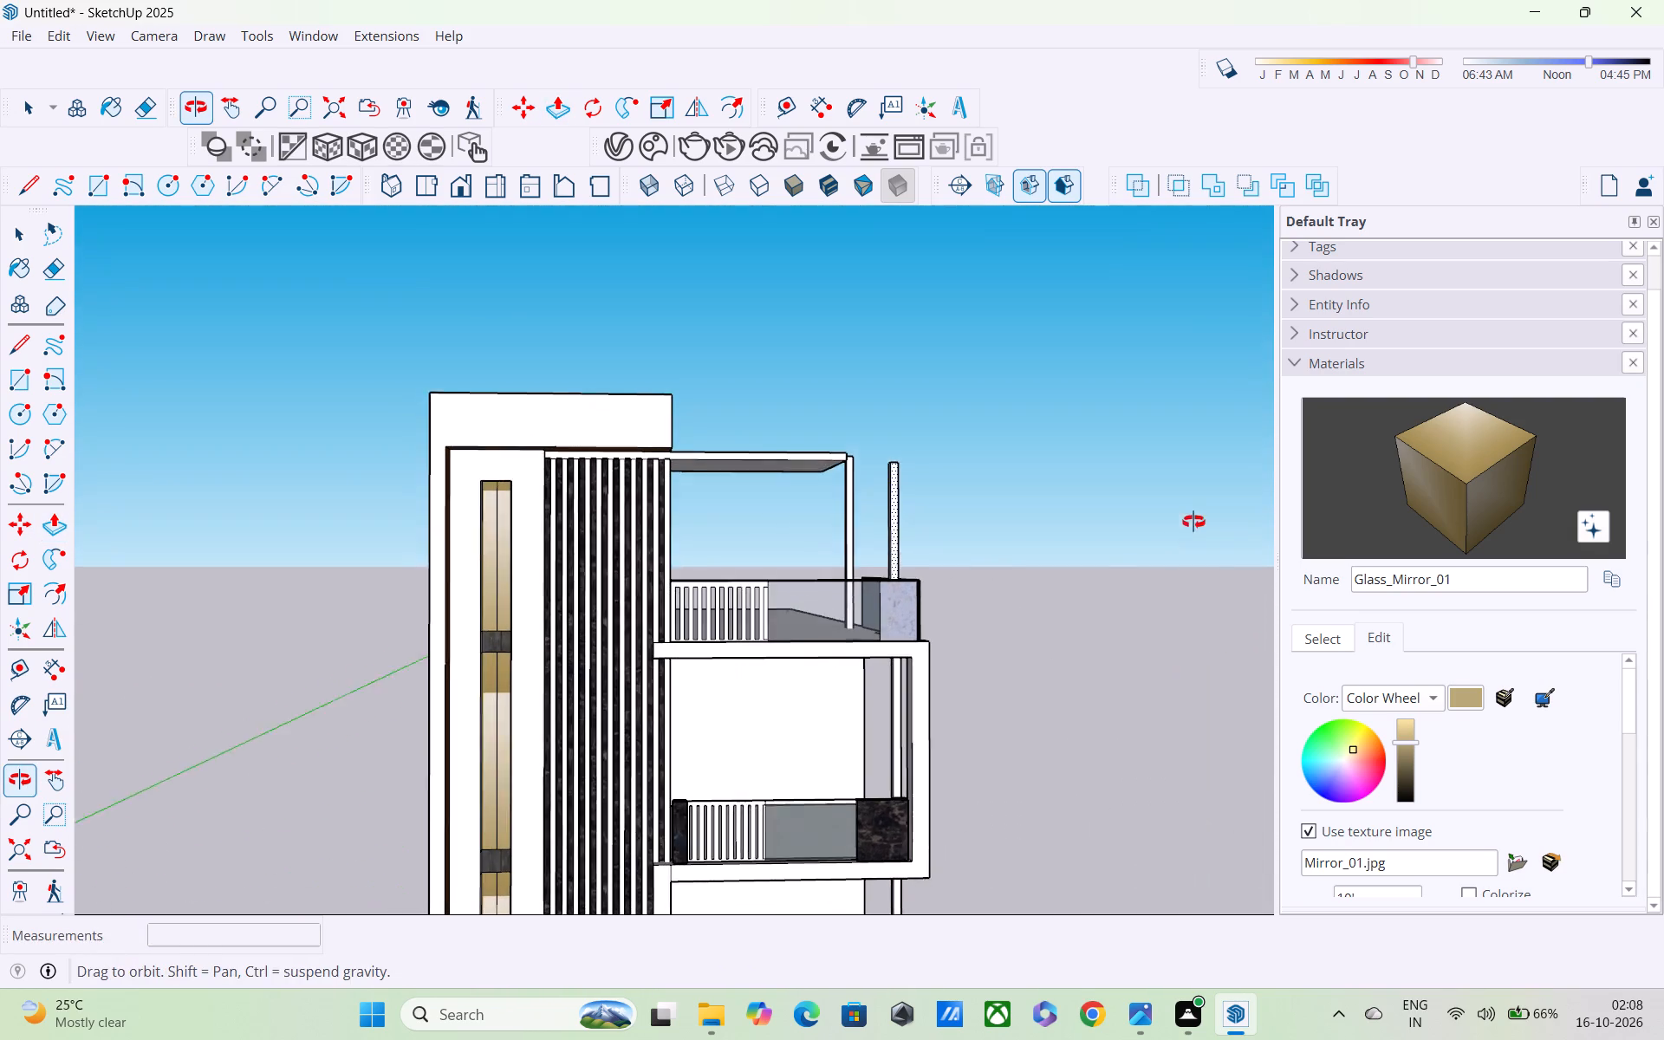
pyautogui.moveTo(1193, 522); pyautogui.dragTo(1196, 515, button='middle')
# Push/Pull the canopy slab's outer end face outward by about 3' 4 1/4" so it extends over the nearest post.
pyautogui.moveTo(995, 500); pyautogui.dragTo(423, 725, button='middle')
pyautogui.scroll(3, 673, 594)
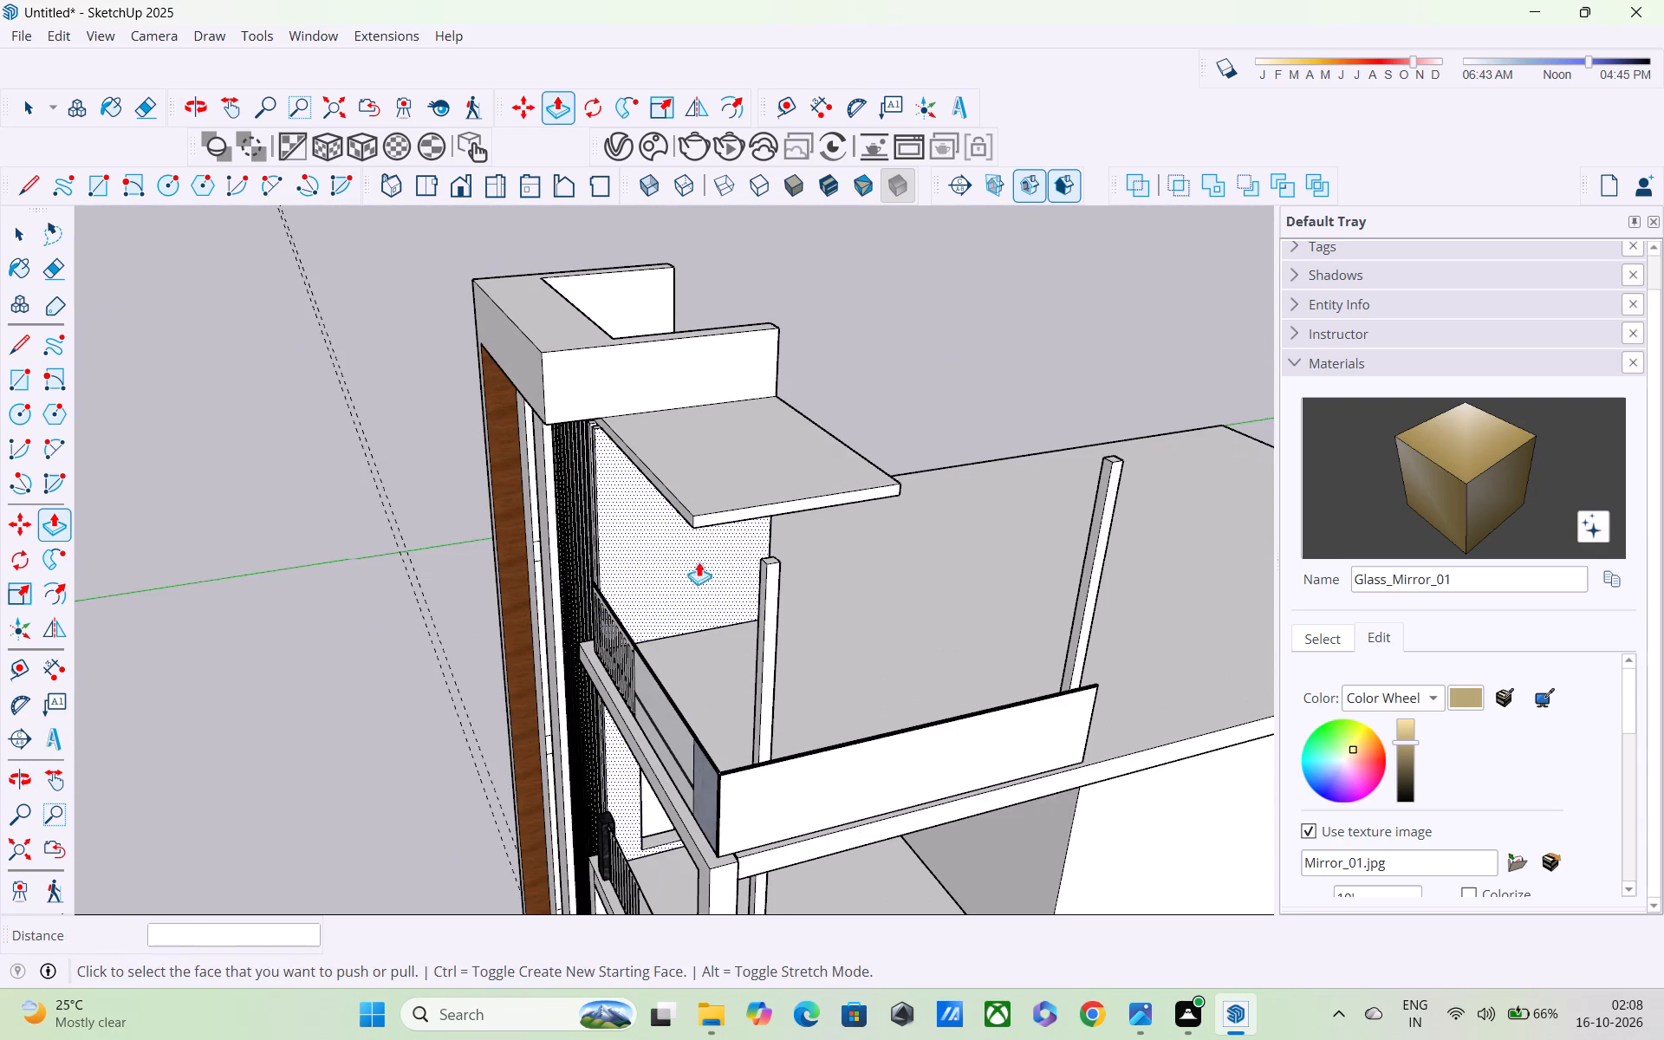
pyautogui.click(767, 507)
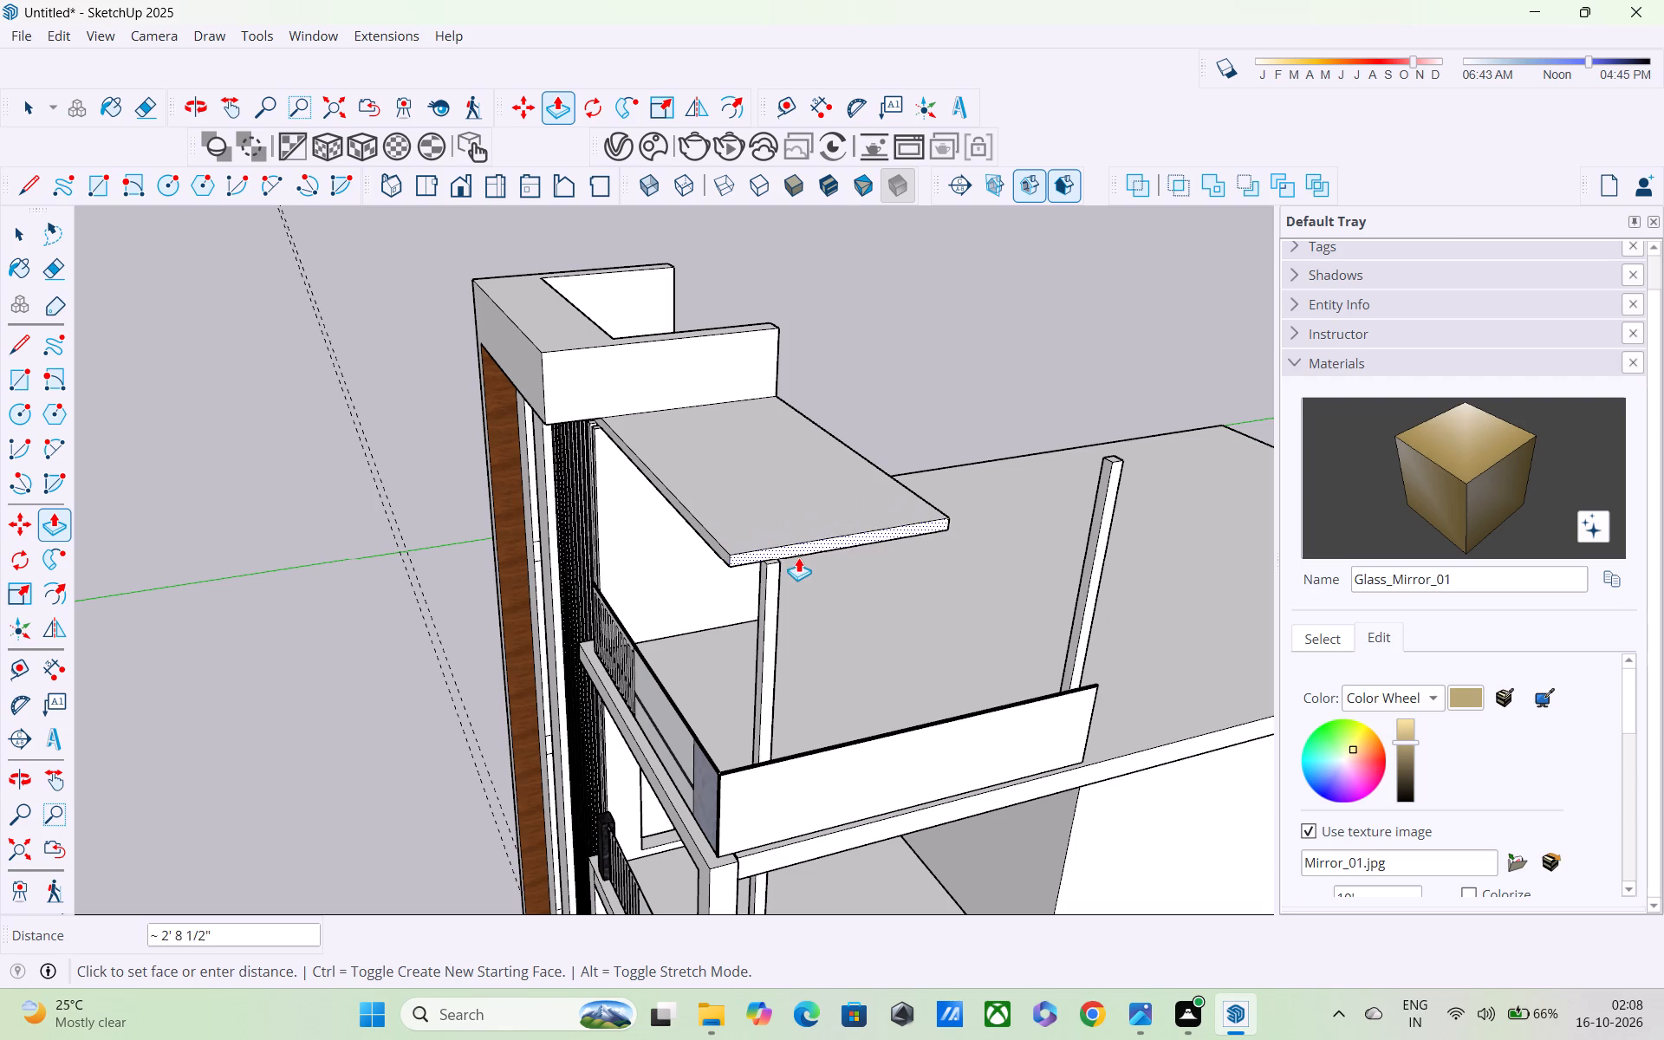
pyautogui.click(807, 567)
pyautogui.scroll(1, 832, 573)
pyautogui.moveTo(832, 573); pyautogui.dragTo(753, 459, button='middle')
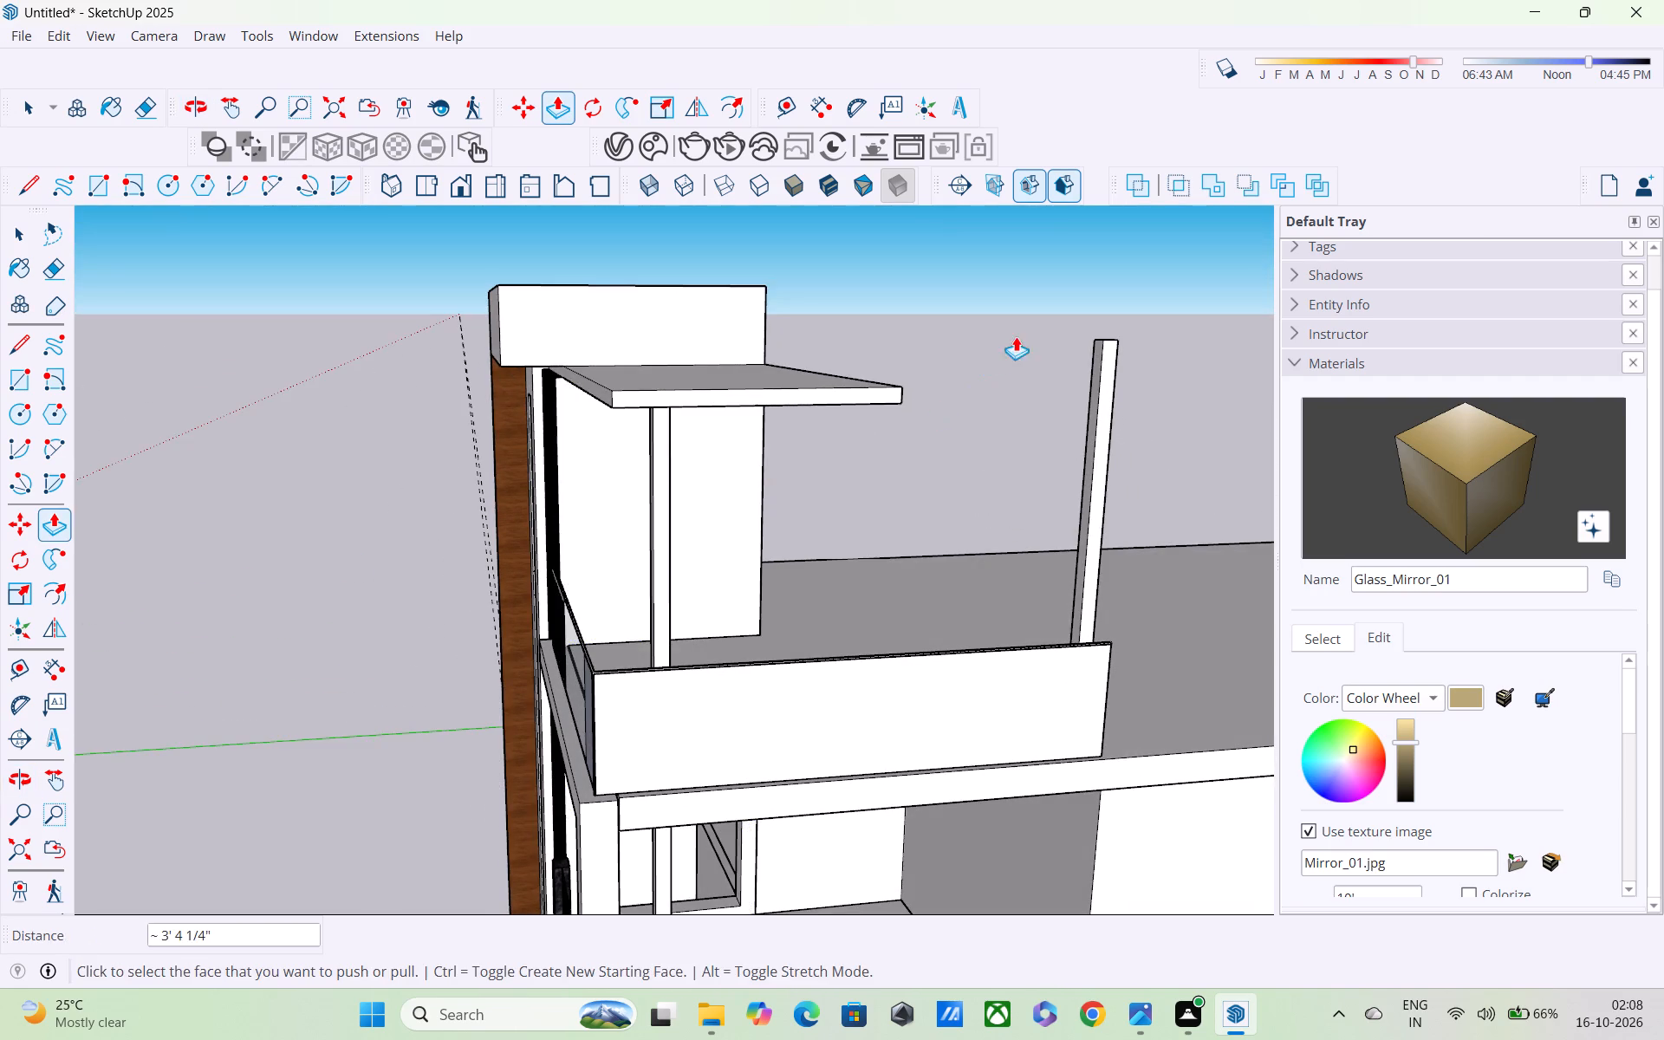
# Push/Pull the top of the second post, at the parapet's far end, down about 1' 4 7/8" to the canopy's underside level.
pyautogui.moveTo(1016, 336); pyautogui.dragTo(624, 552, button='middle')
pyautogui.scroll(-1, 624, 552)
pyautogui.click(611, 683)
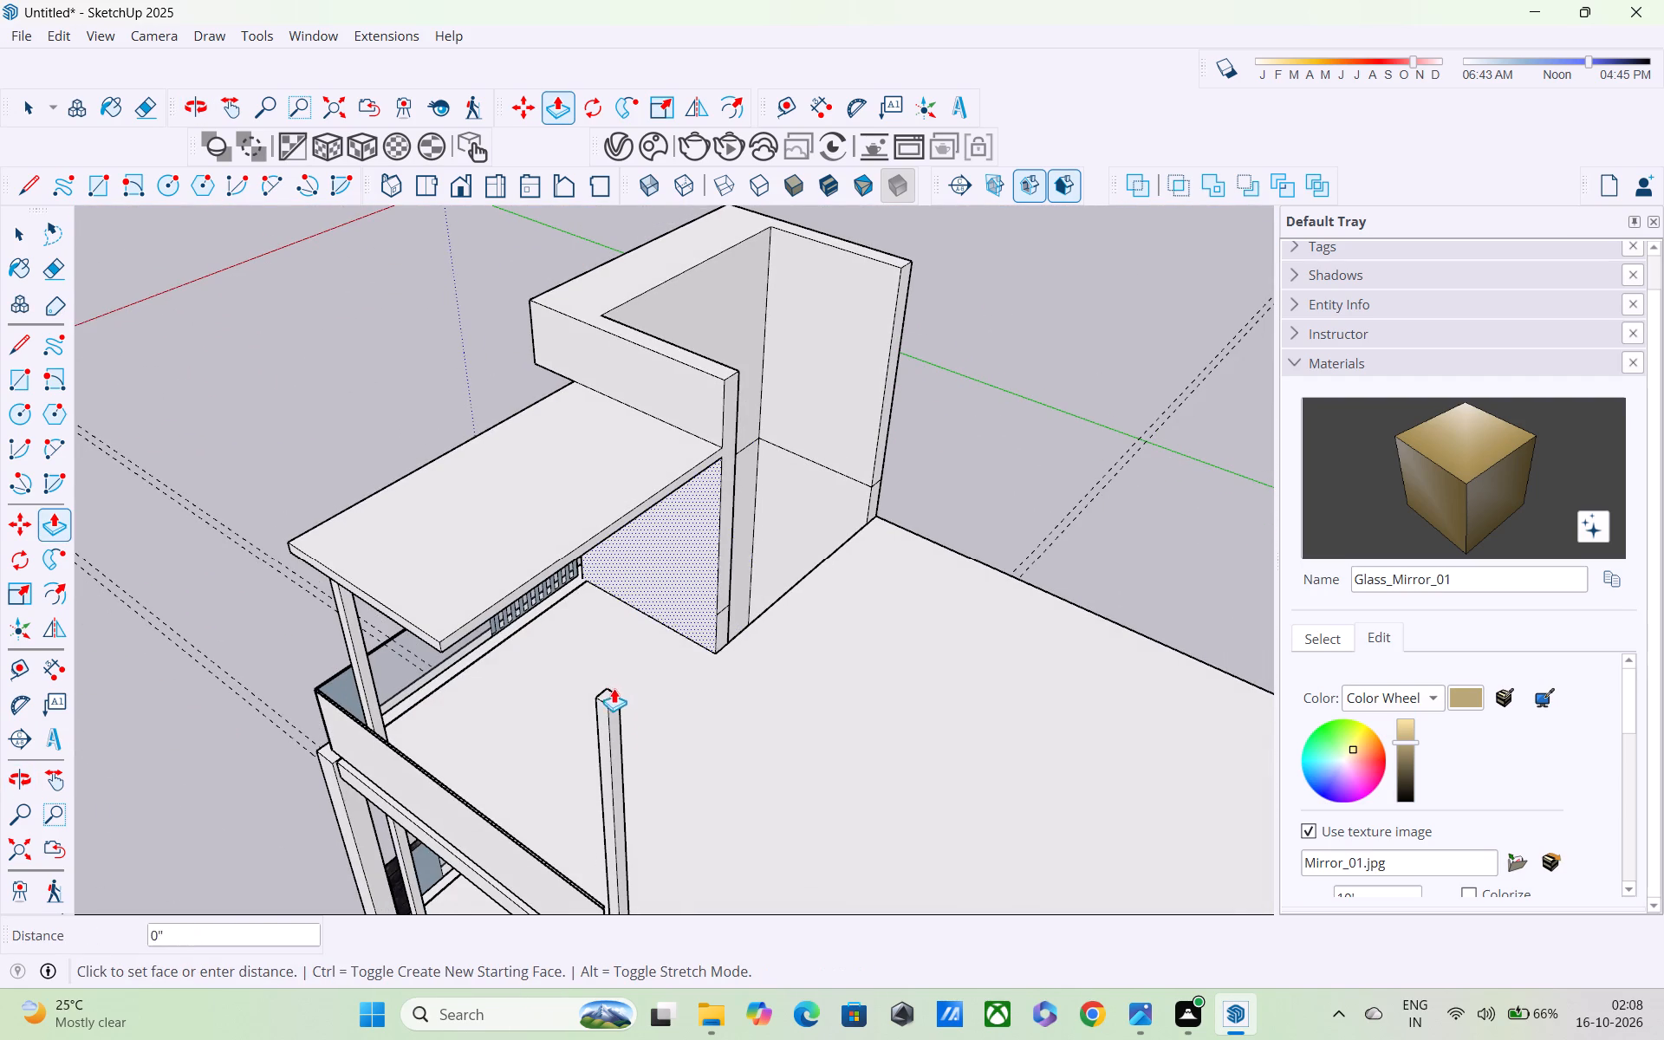
pyautogui.press('Escape')
pyautogui.scroll(3, 618, 695)
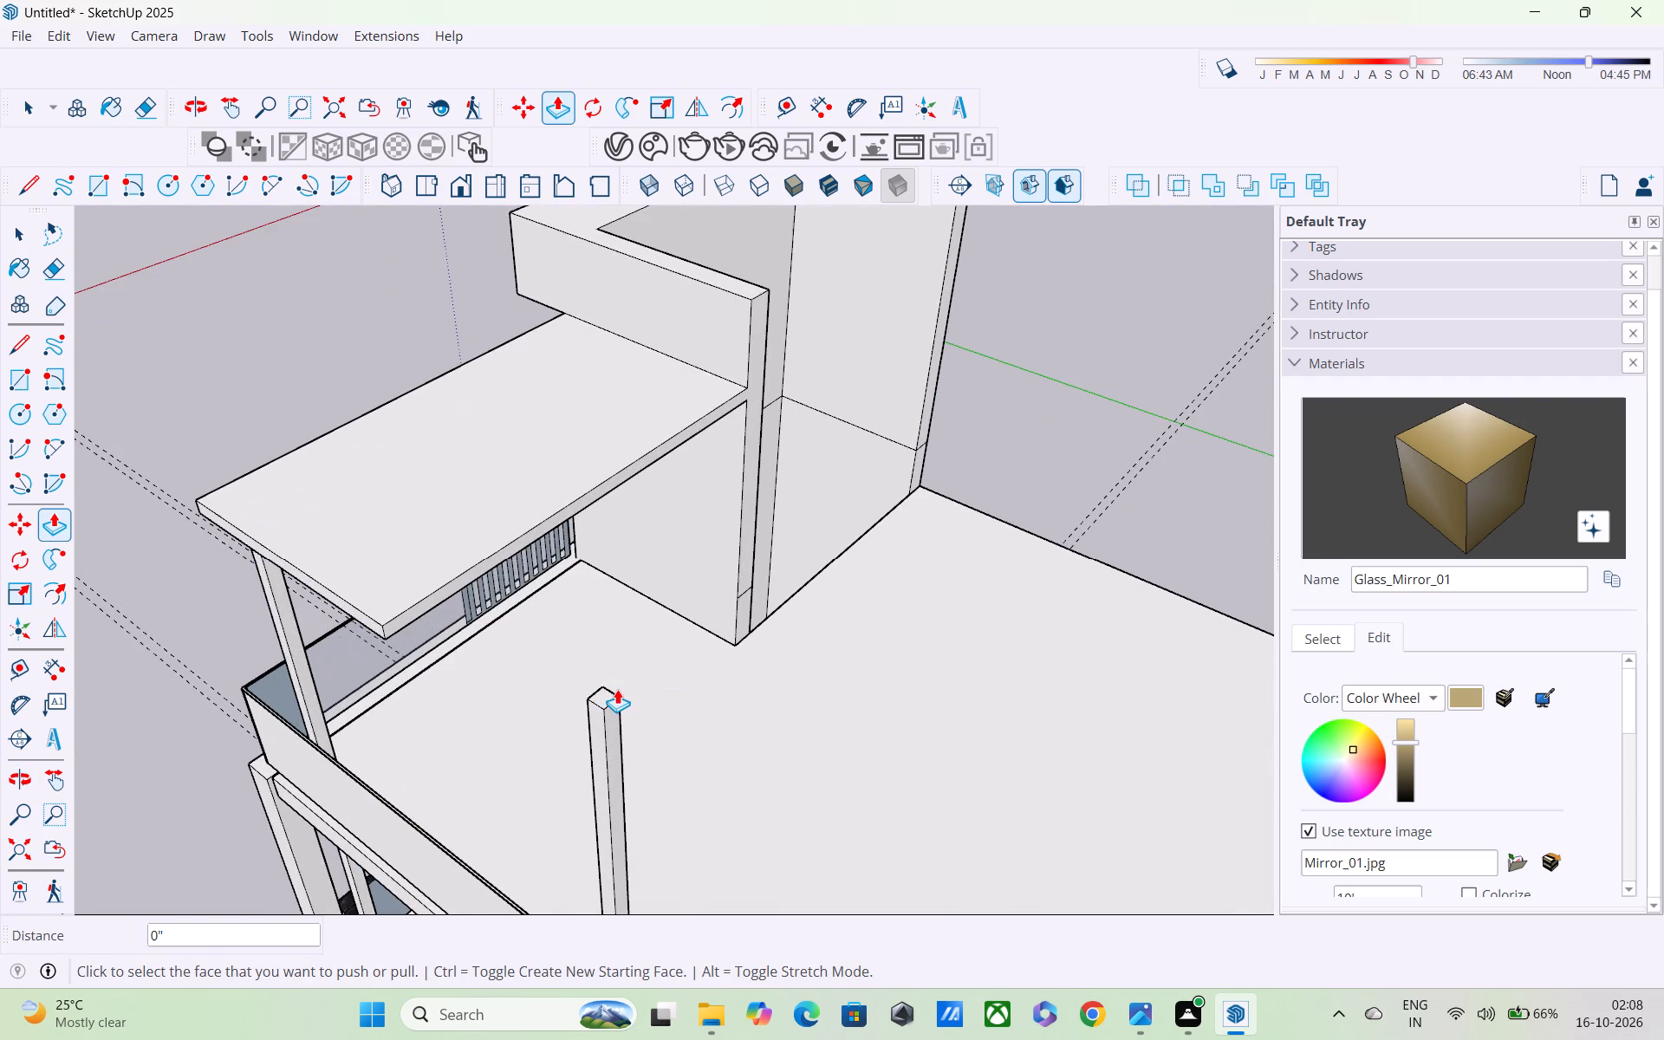
pyautogui.keyDown('alt'); pyautogui.scroll(3, 617, 689); pyautogui.keyUp('alt')
pyautogui.click(597, 699)
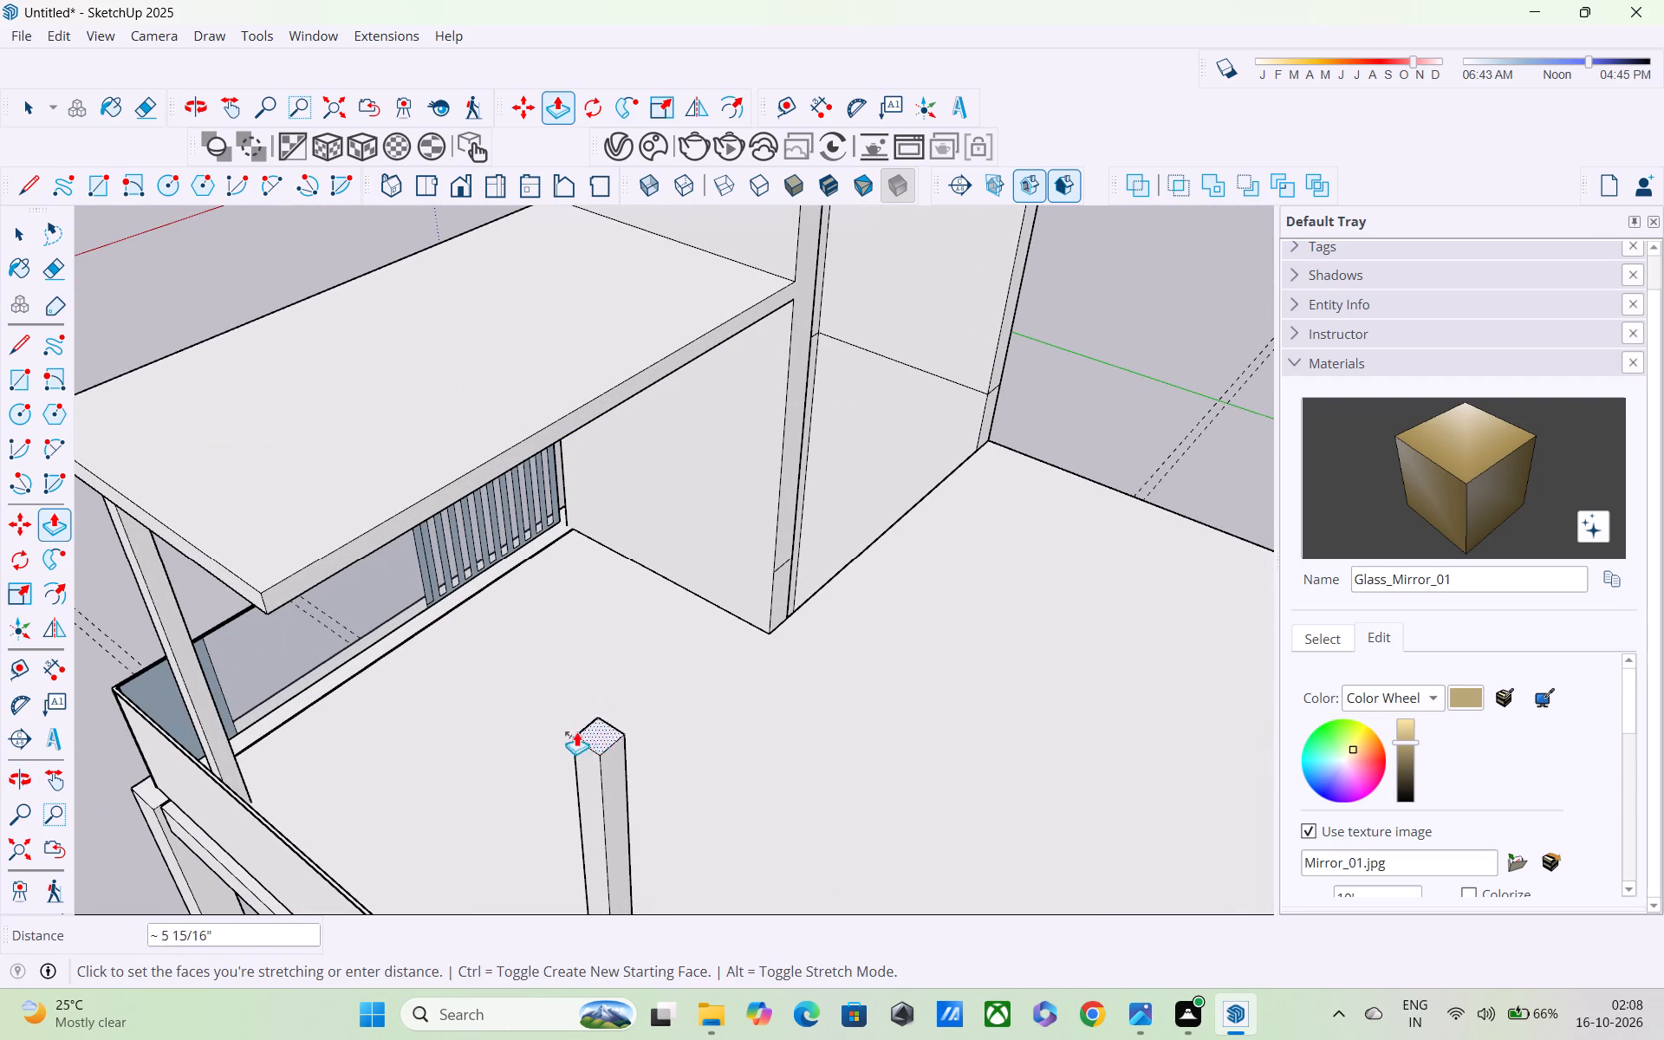
pyautogui.click(278, 611)
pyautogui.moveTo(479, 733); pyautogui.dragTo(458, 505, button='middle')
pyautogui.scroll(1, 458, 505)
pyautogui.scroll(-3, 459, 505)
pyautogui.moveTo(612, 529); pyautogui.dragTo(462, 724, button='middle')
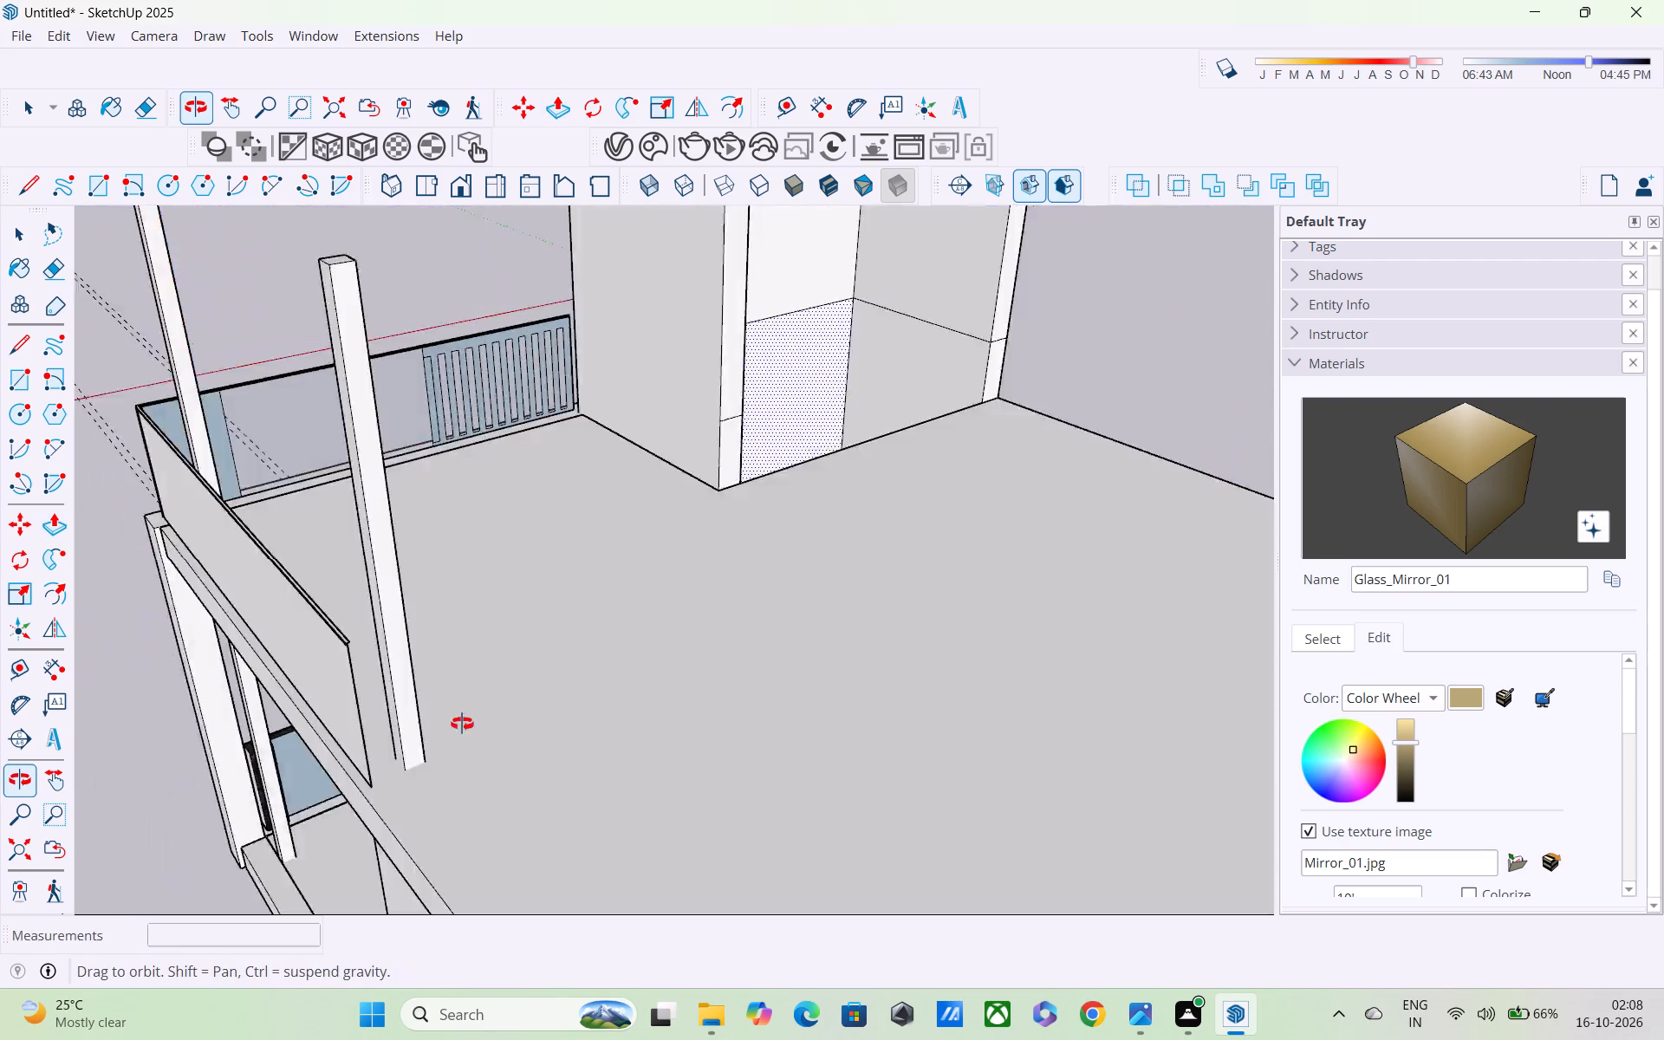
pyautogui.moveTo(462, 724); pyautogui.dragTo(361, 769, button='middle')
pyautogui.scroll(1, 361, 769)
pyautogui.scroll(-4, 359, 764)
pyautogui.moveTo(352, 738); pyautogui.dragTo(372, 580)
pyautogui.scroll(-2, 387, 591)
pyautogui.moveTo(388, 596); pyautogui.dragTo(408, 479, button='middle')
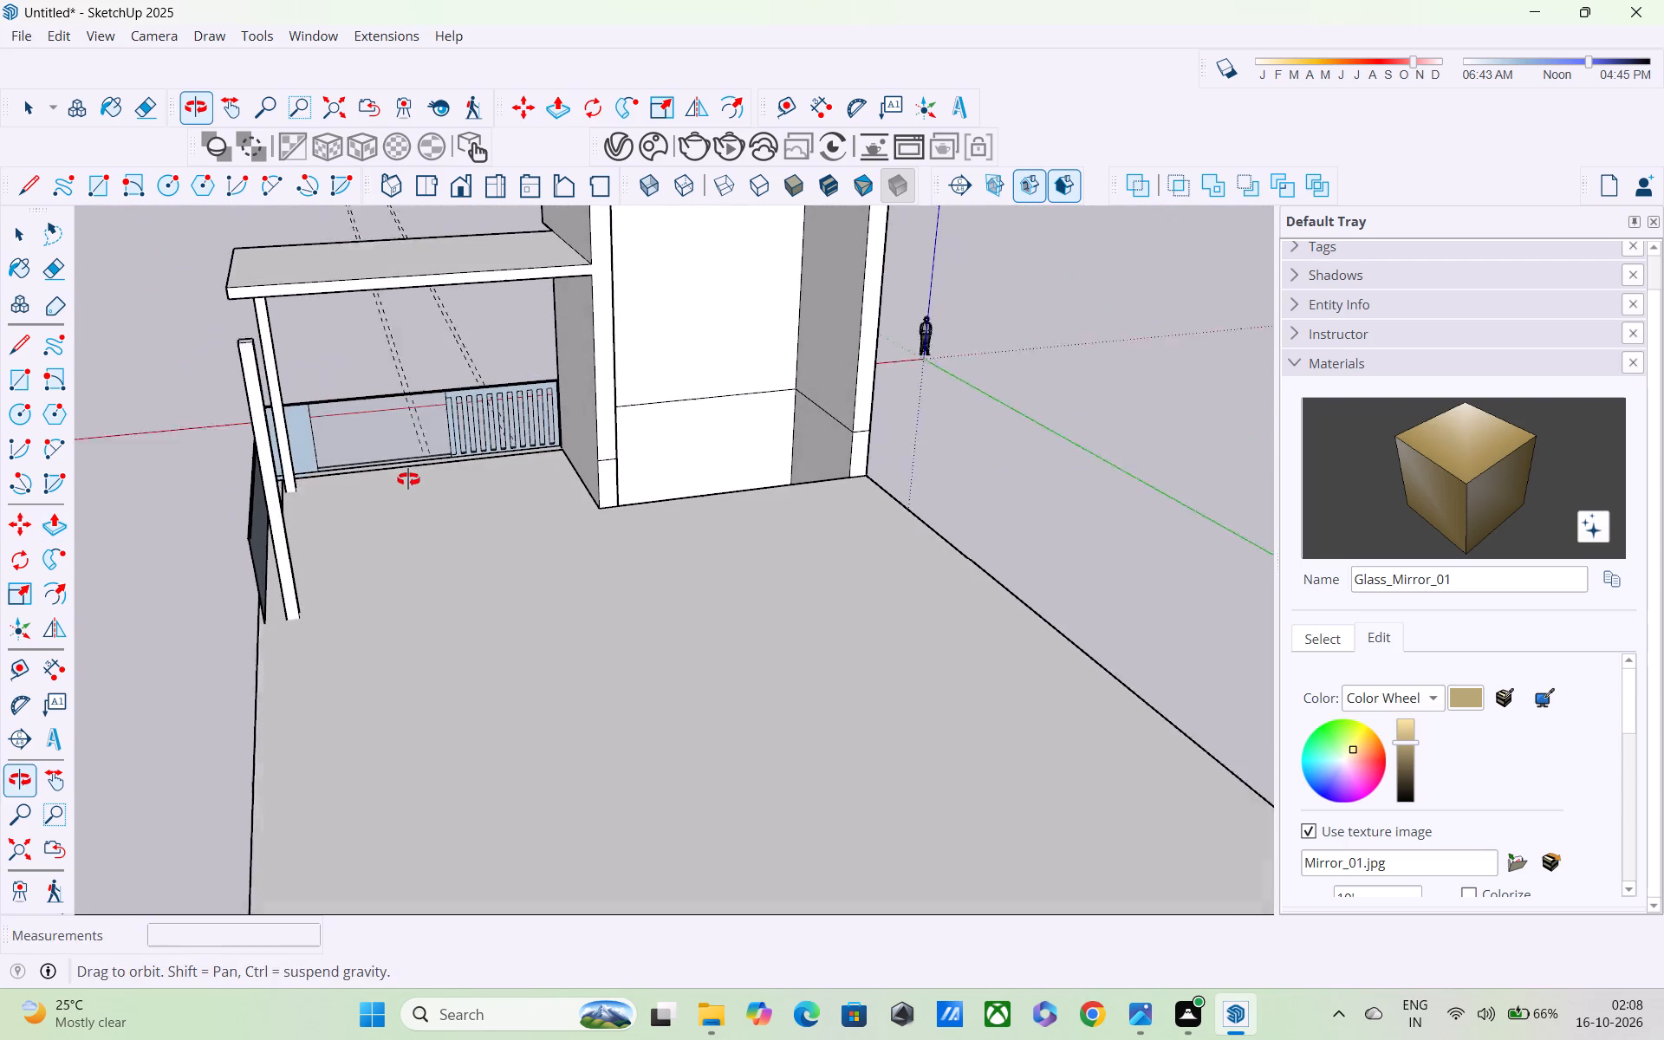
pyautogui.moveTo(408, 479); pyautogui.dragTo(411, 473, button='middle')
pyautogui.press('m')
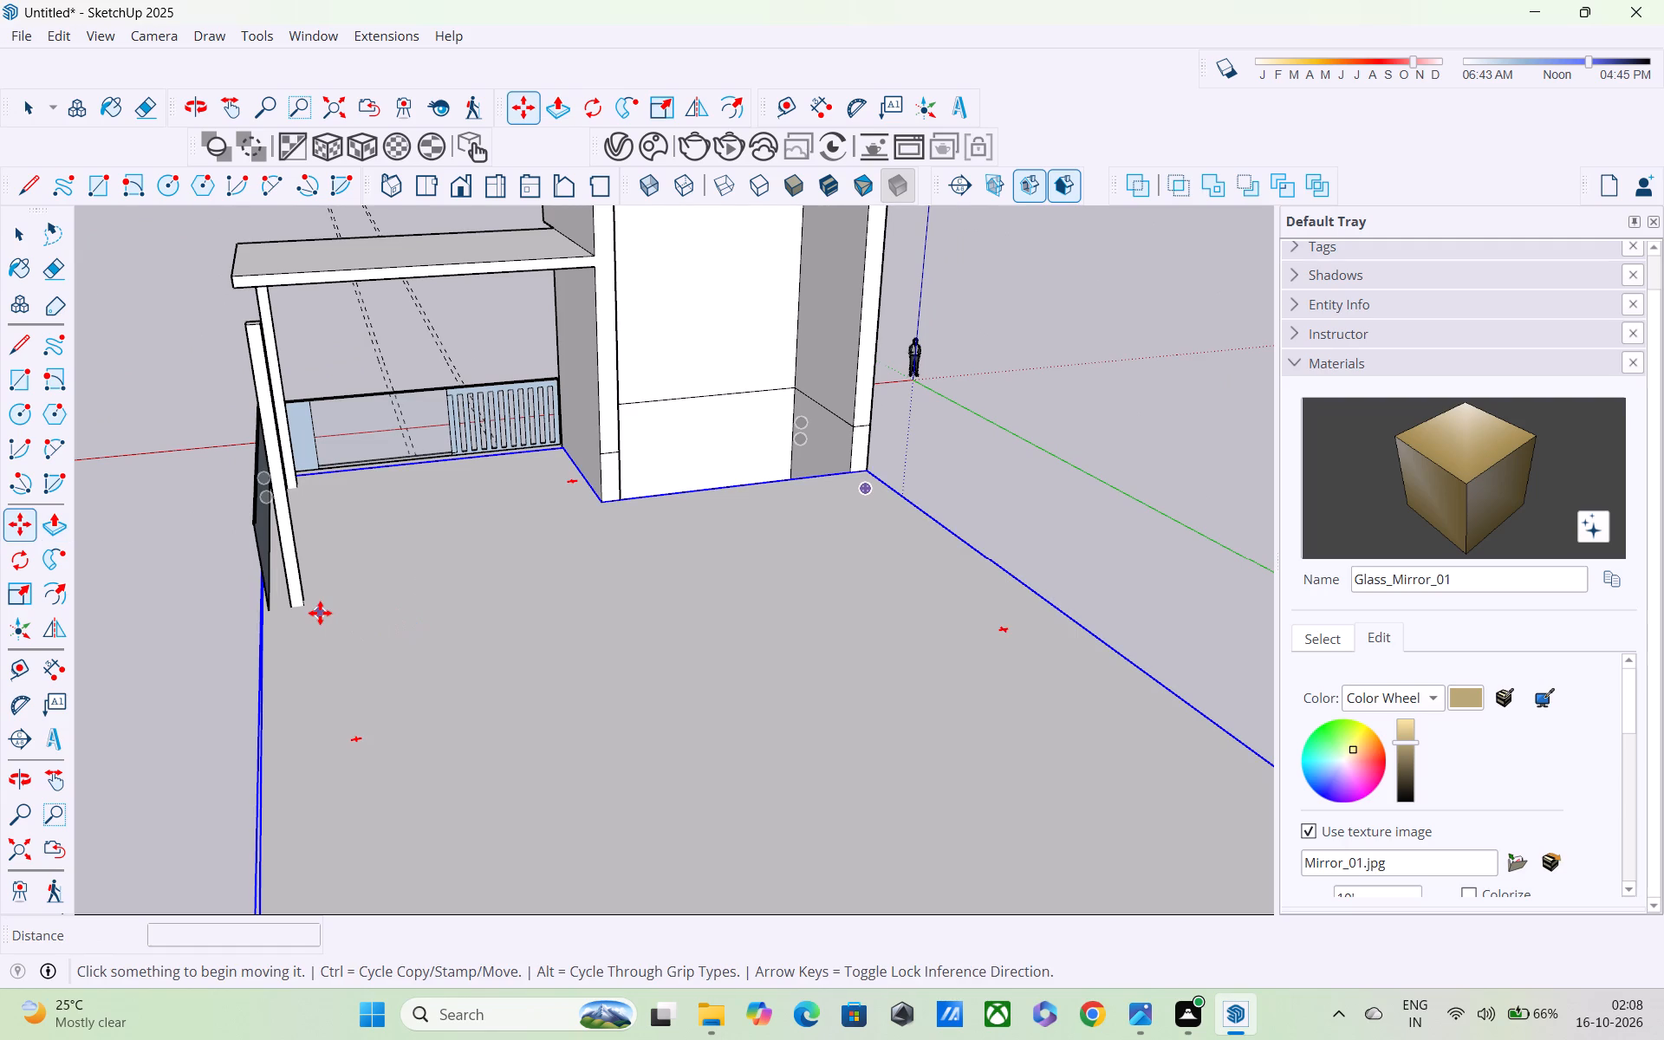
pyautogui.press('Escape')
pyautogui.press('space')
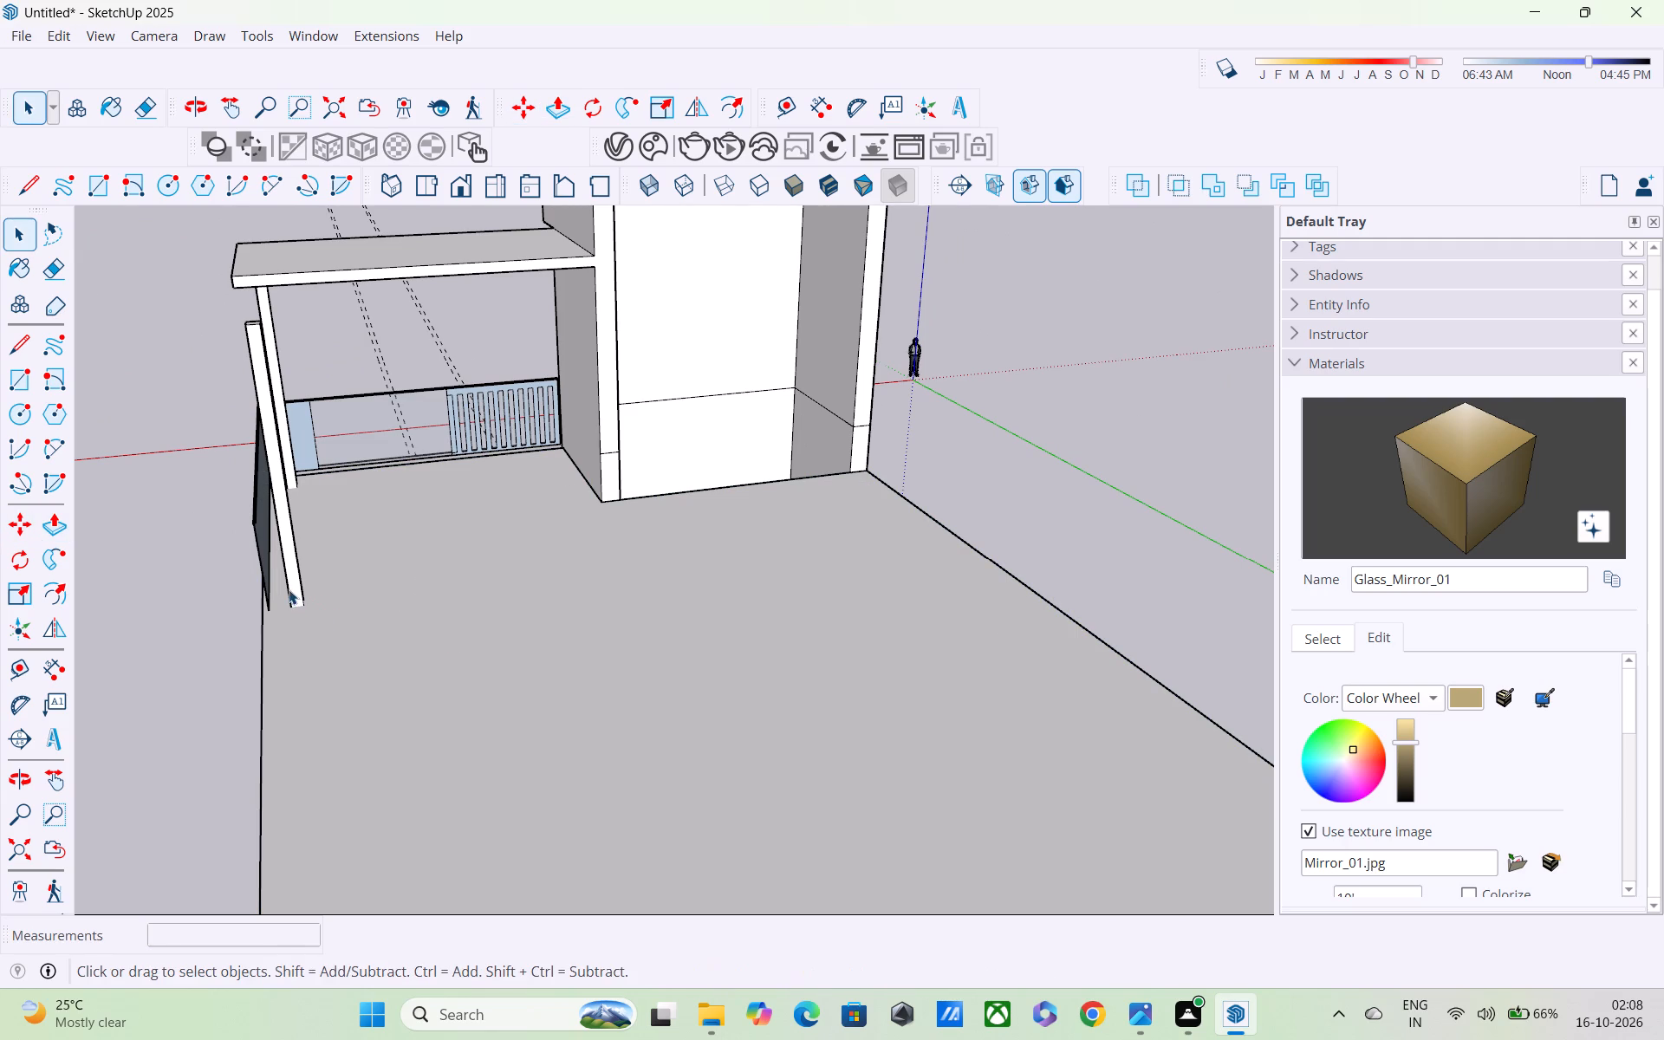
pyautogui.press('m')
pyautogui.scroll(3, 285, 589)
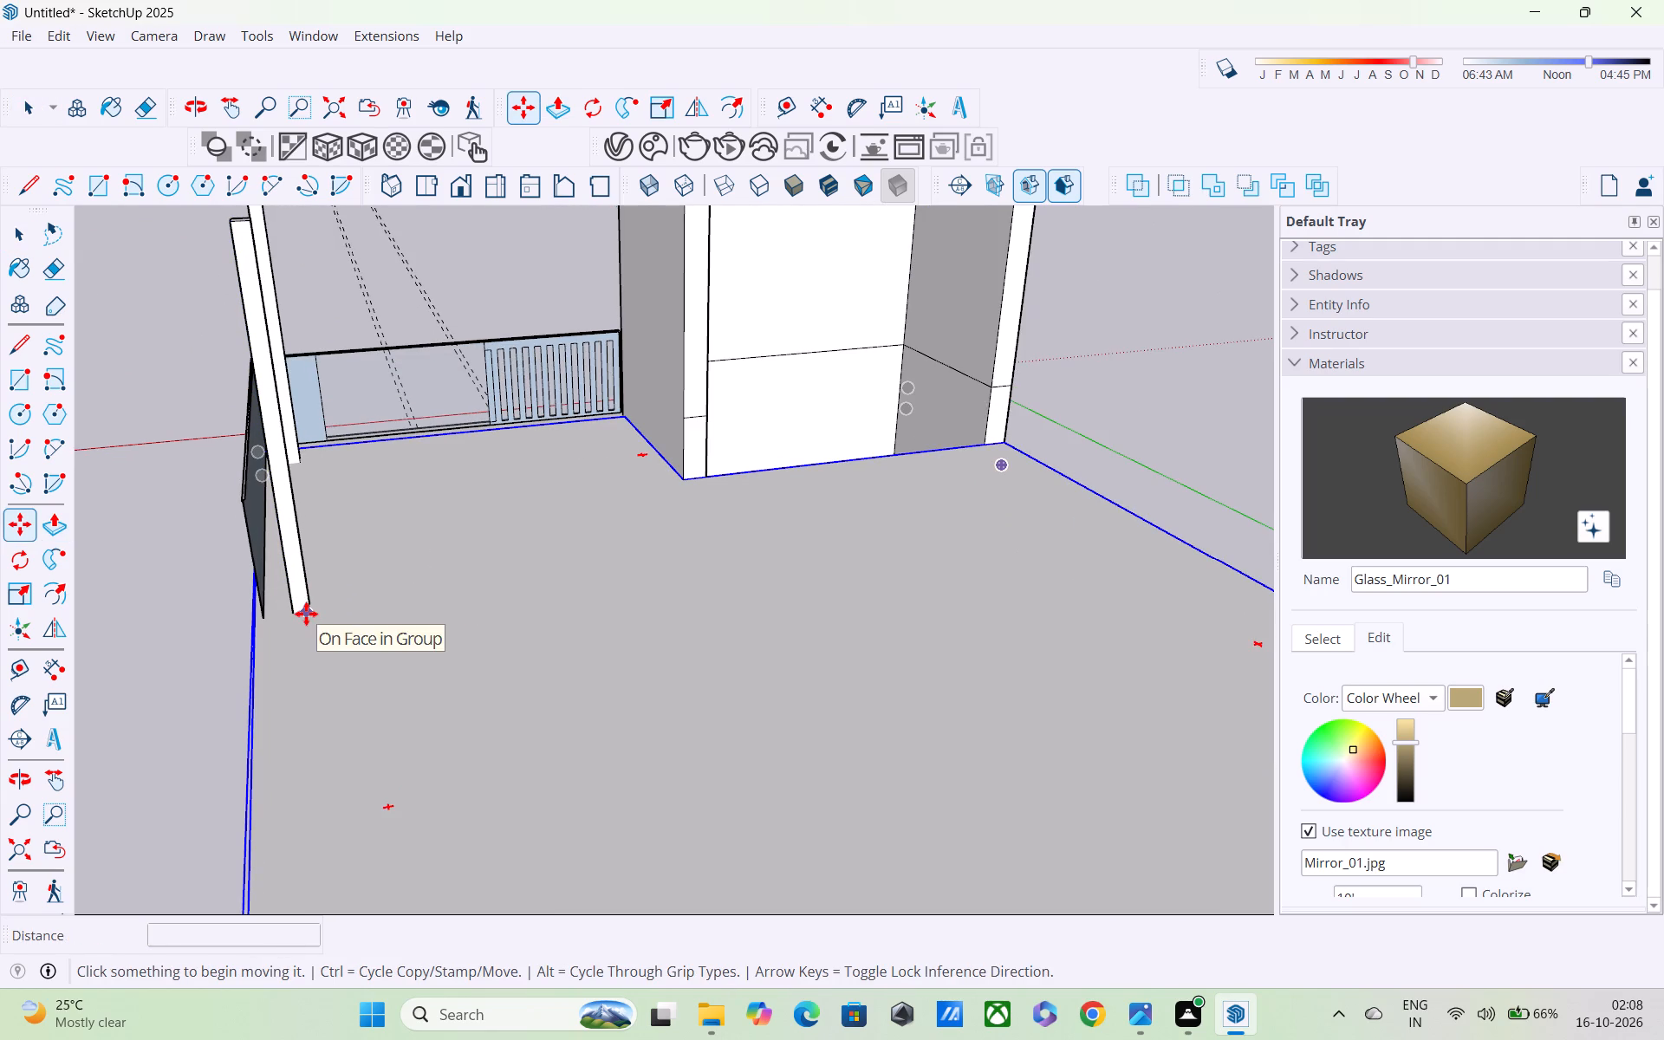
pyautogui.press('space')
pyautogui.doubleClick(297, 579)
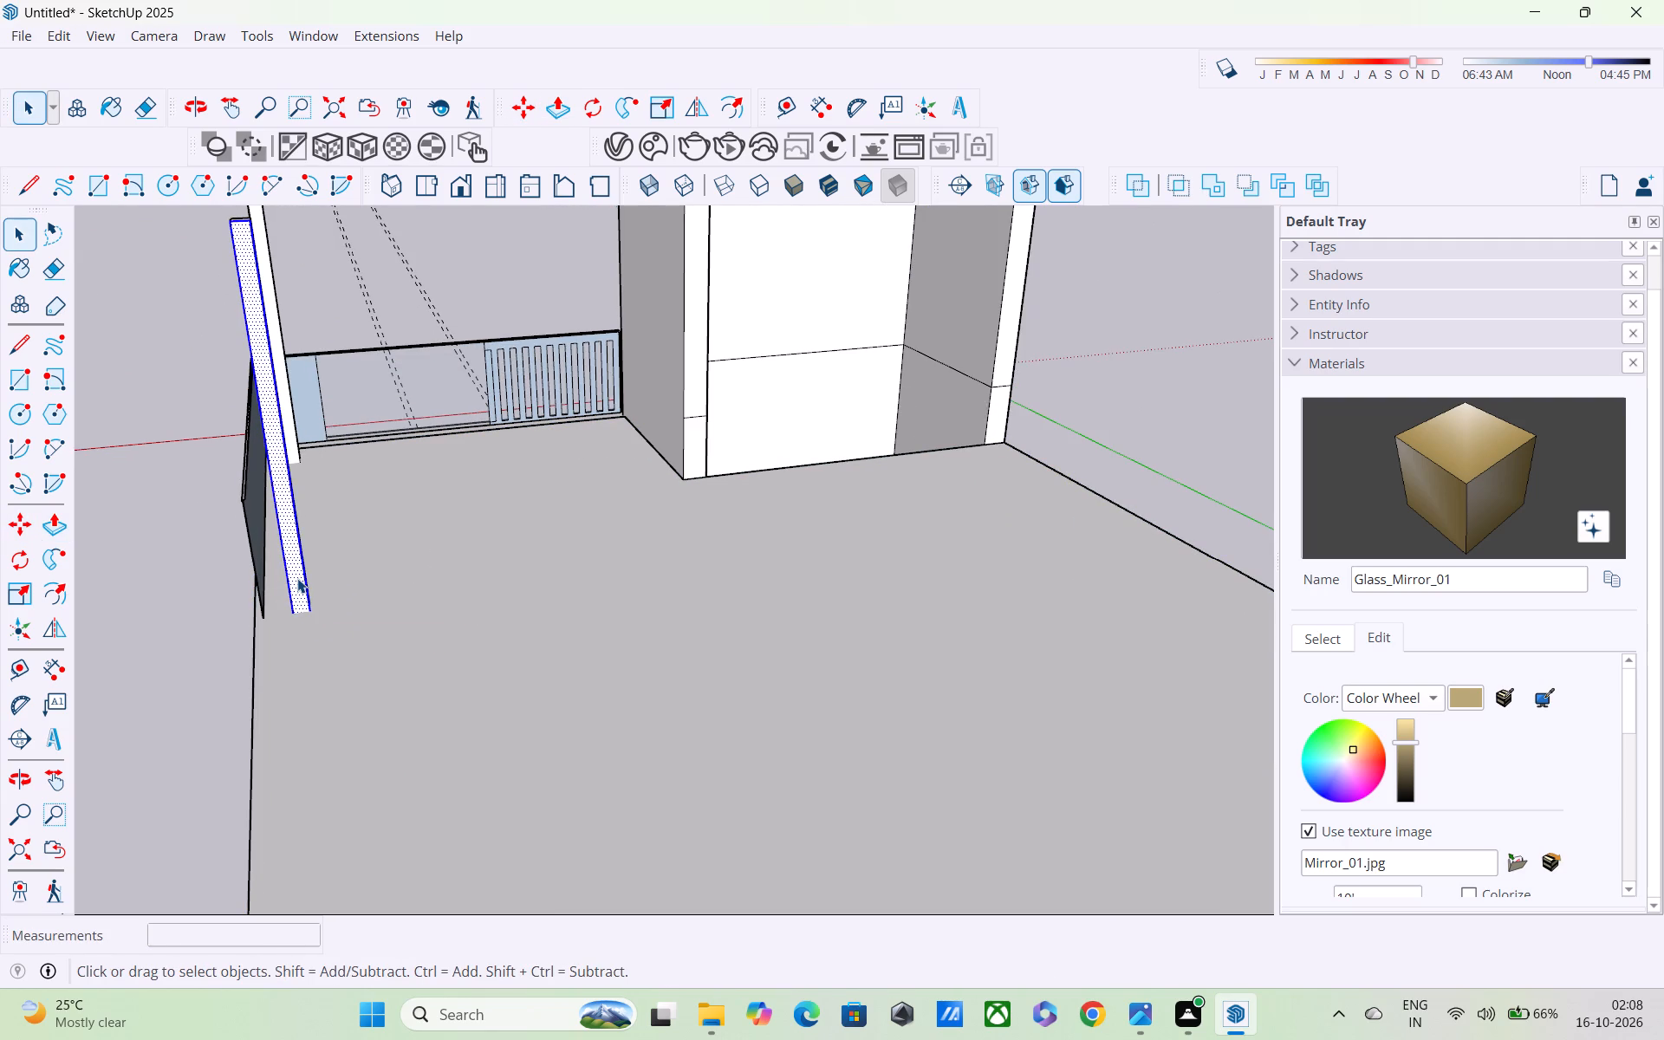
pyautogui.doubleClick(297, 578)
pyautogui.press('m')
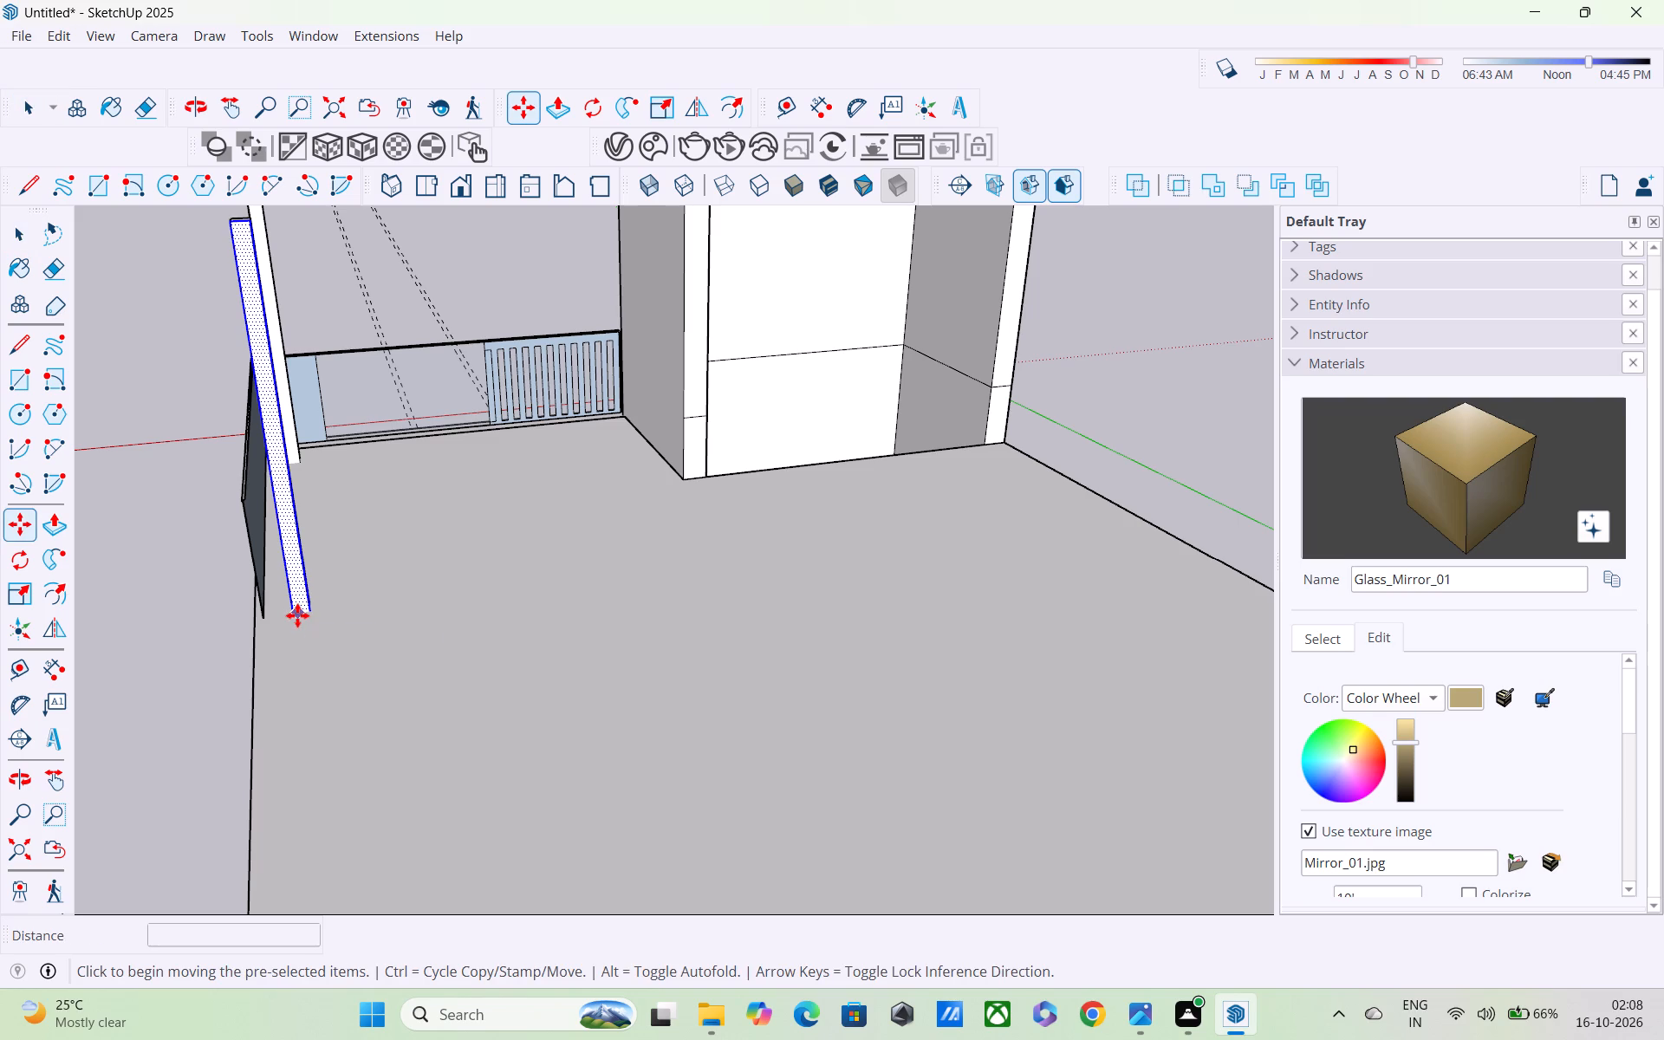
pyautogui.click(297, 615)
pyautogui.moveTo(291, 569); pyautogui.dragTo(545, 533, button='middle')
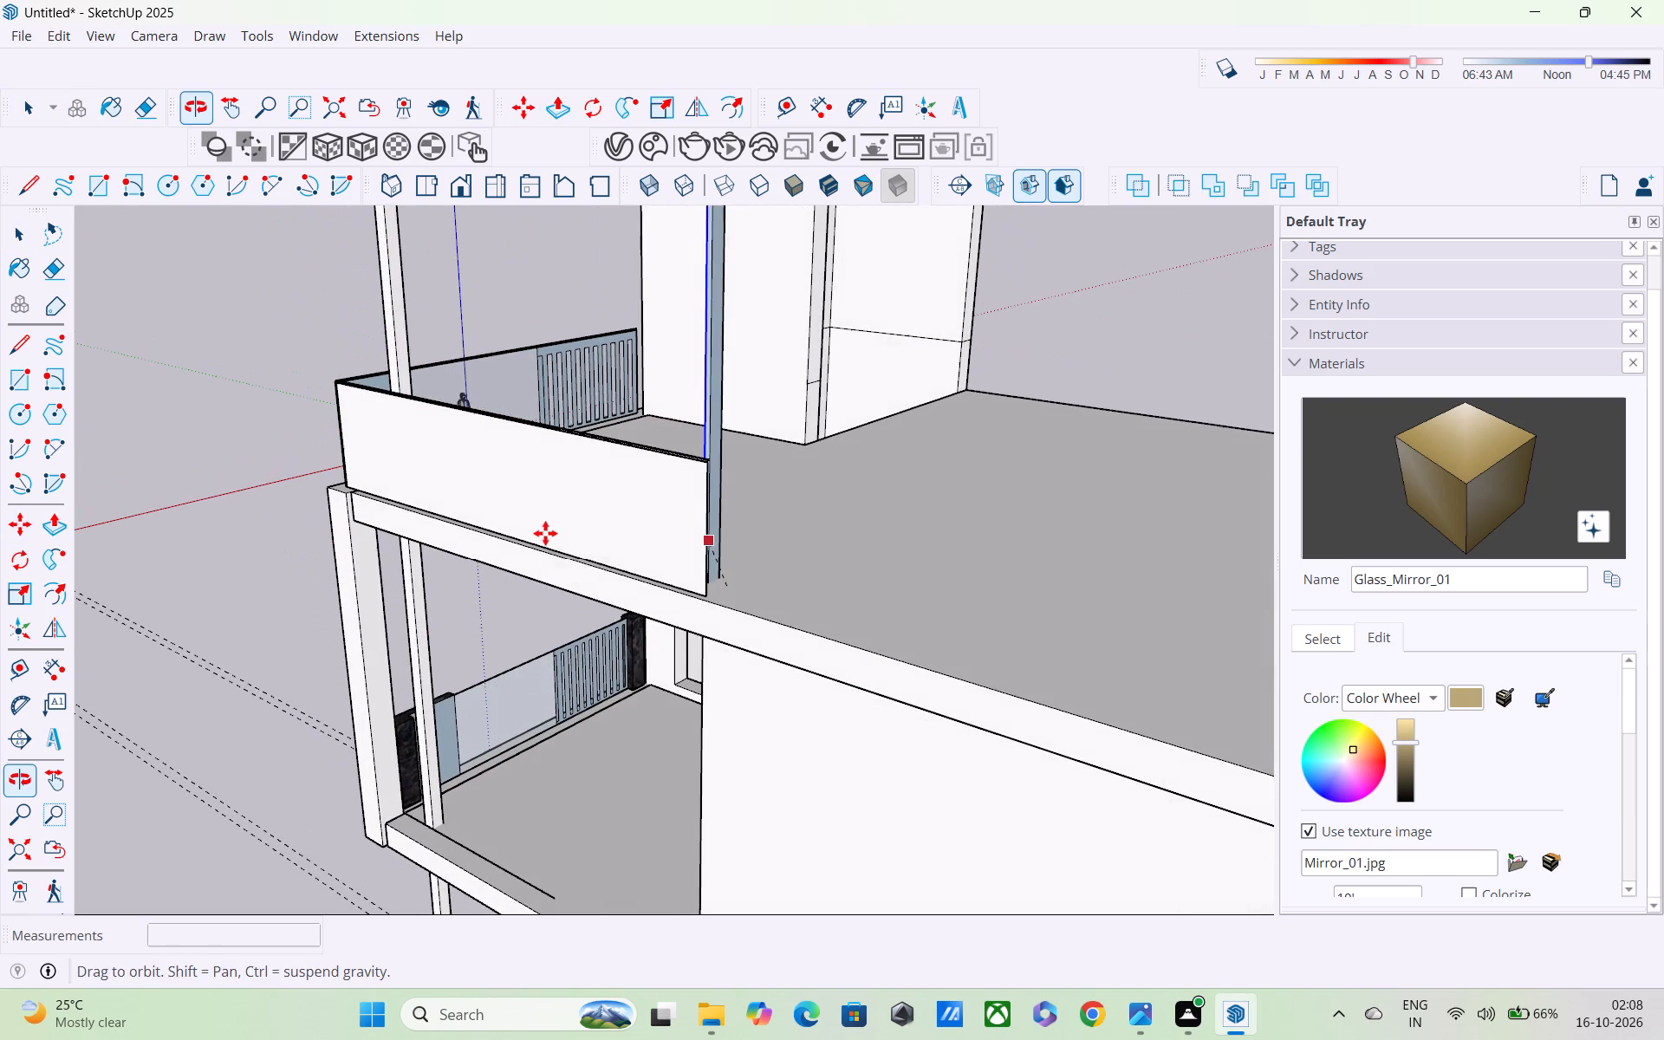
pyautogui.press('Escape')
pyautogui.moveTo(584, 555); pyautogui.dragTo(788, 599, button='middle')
# Move the whole second post about 5' 8 1/8" along the side parapet, parallel to the green axis, to stand beneath the canopy's outer corner.
pyautogui.press('space')
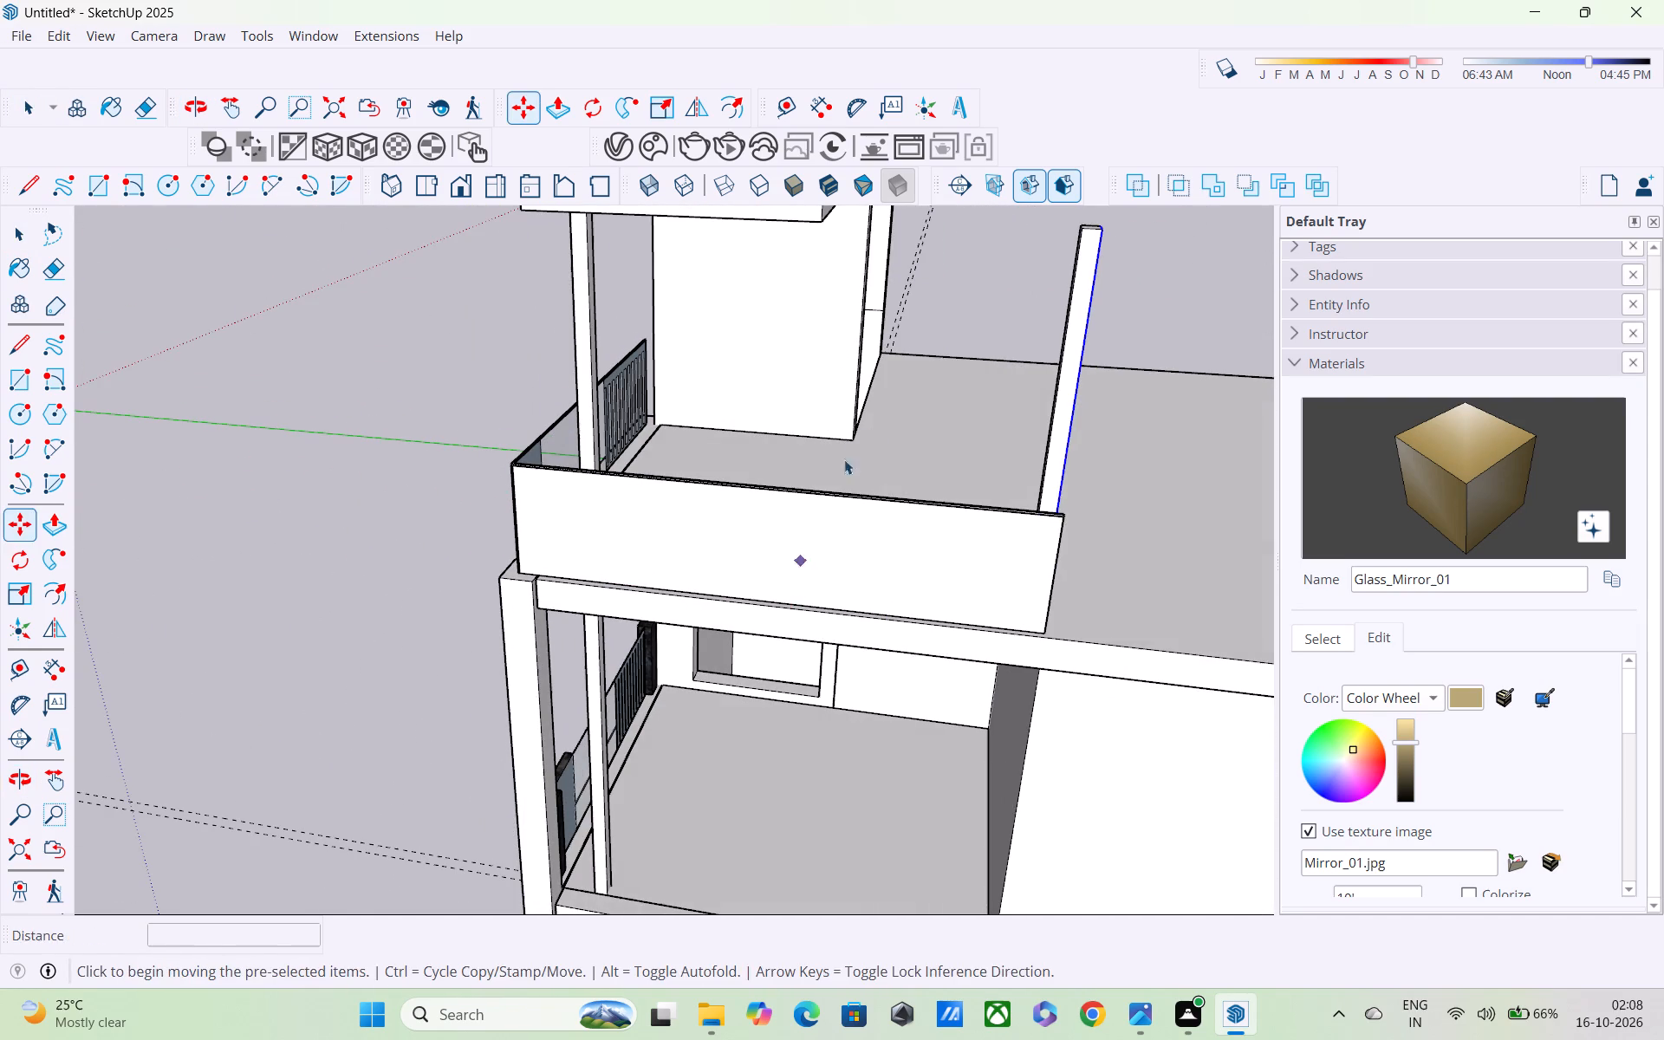
pyautogui.tripleClick(1061, 373)
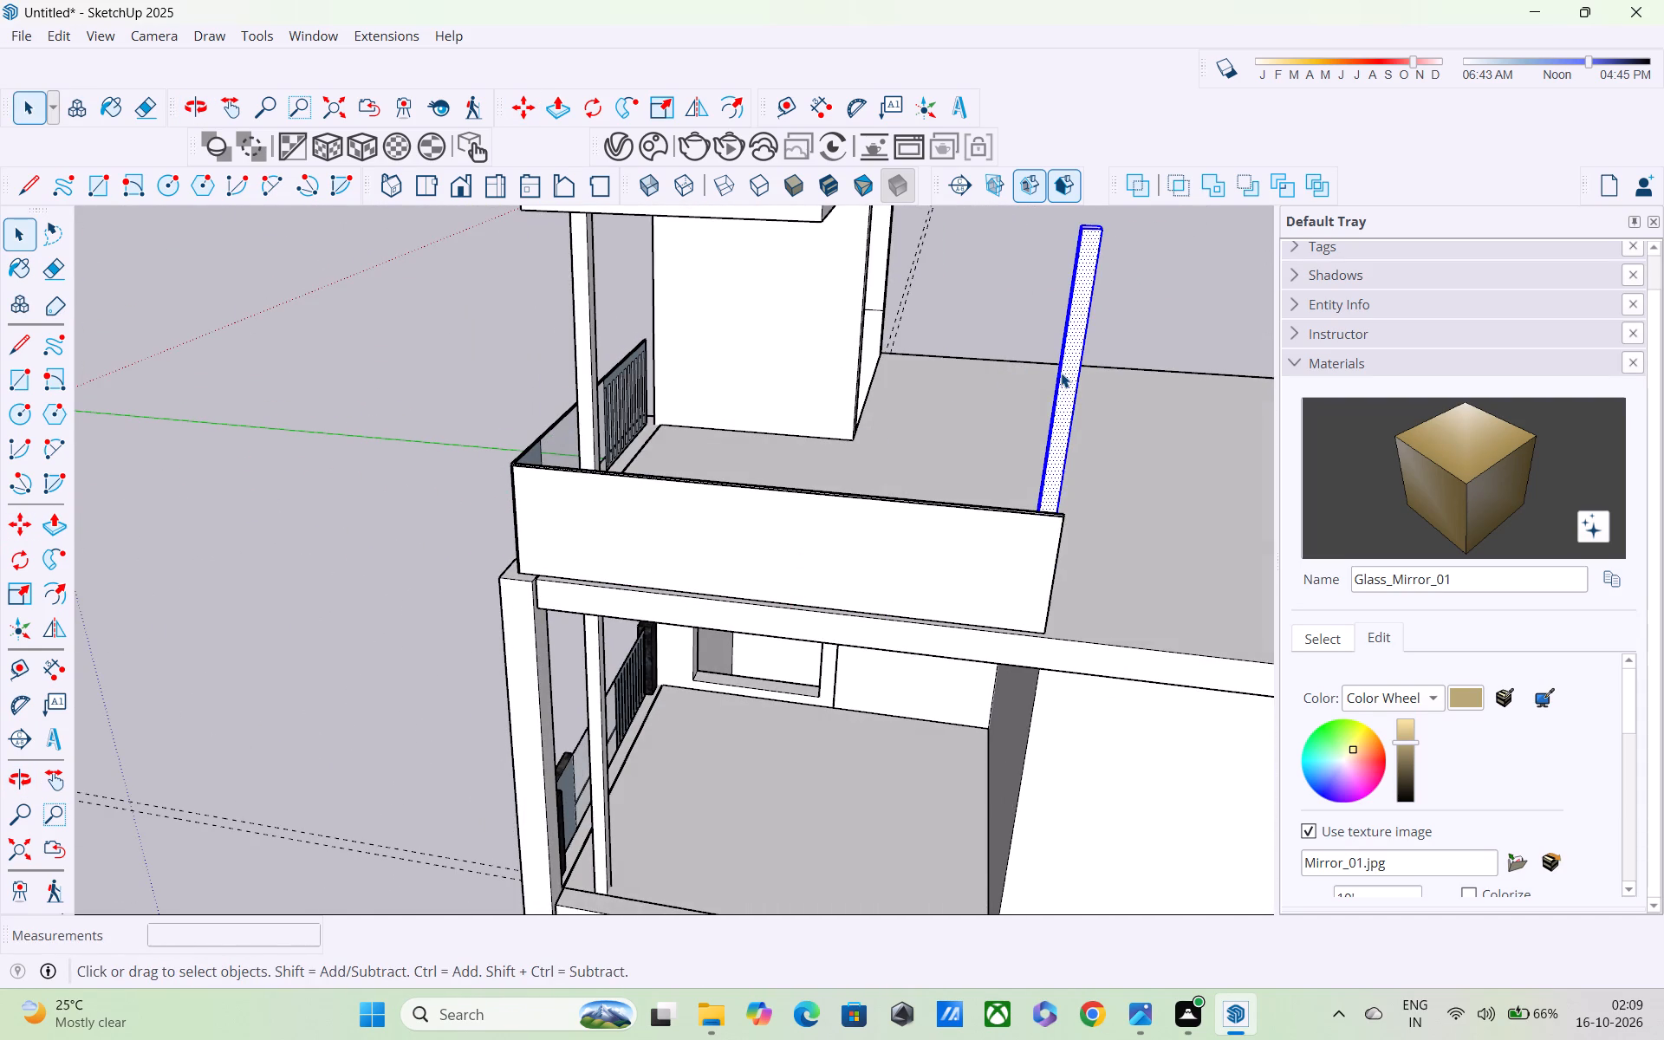
pyautogui.click(1061, 373)
pyautogui.moveTo(1062, 374); pyautogui.dragTo(720, 592, button='middle')
pyautogui.scroll(-1, 835, 542)
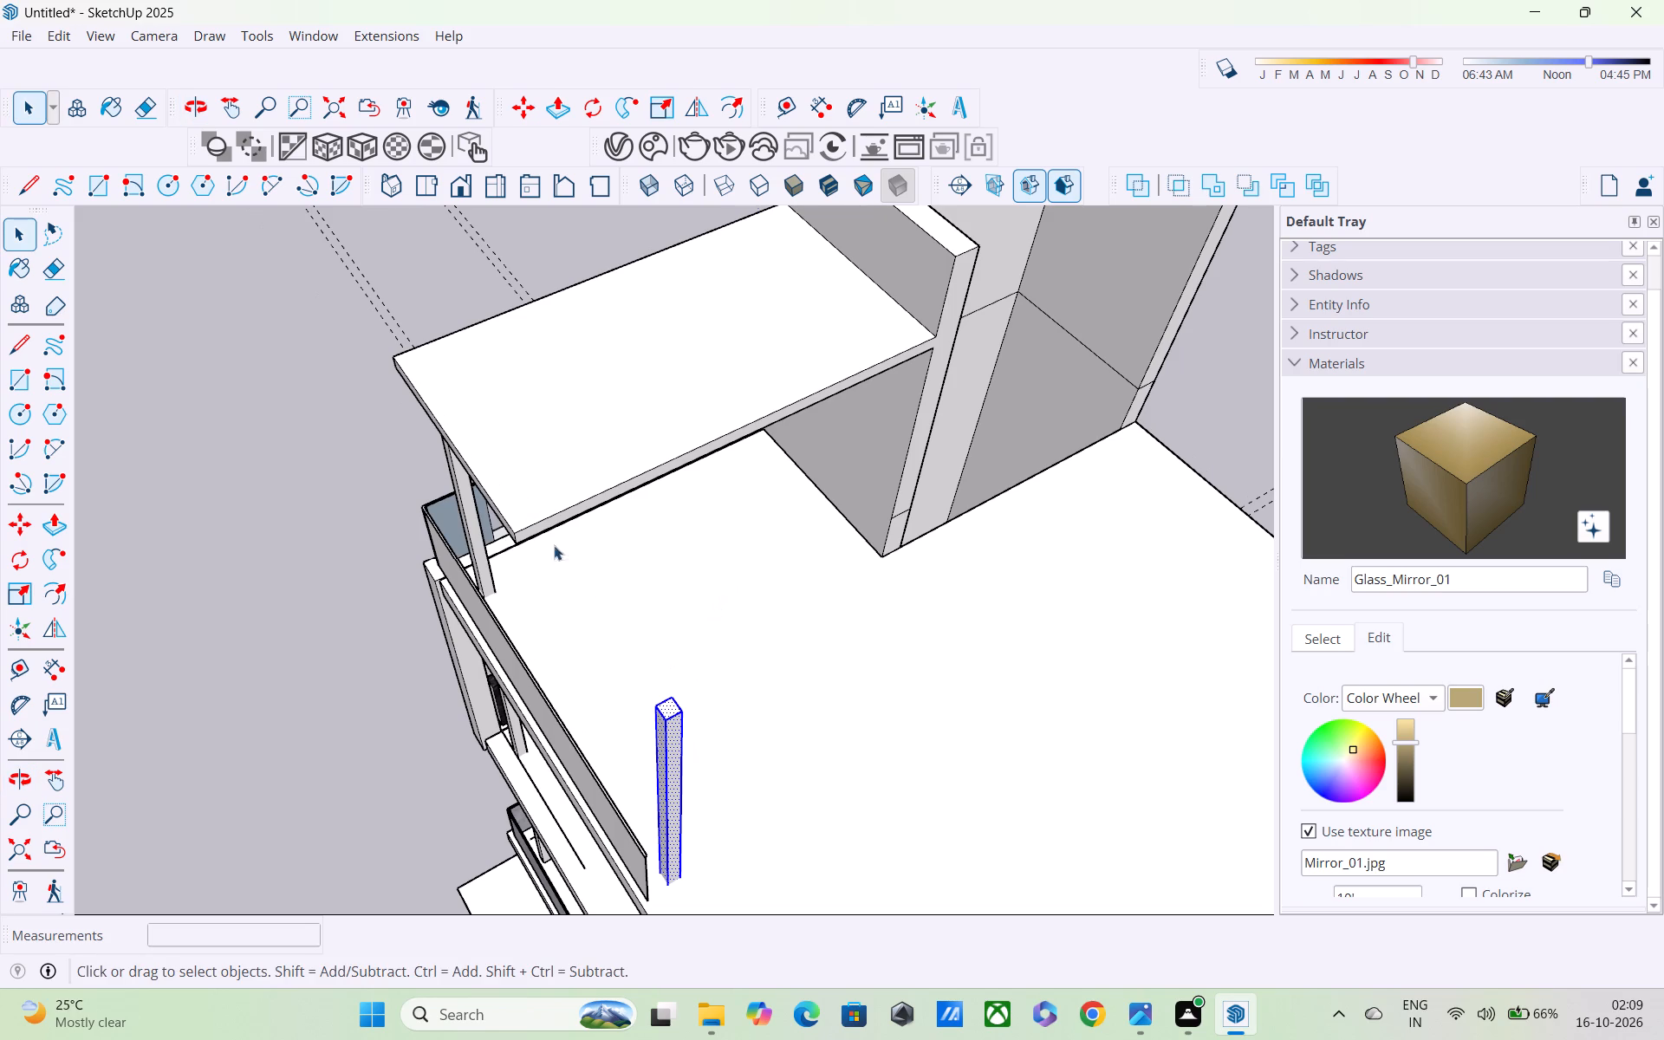
pyautogui.moveTo(660, 686); pyautogui.dragTo(661, 527, button='middle')
pyautogui.press('m')
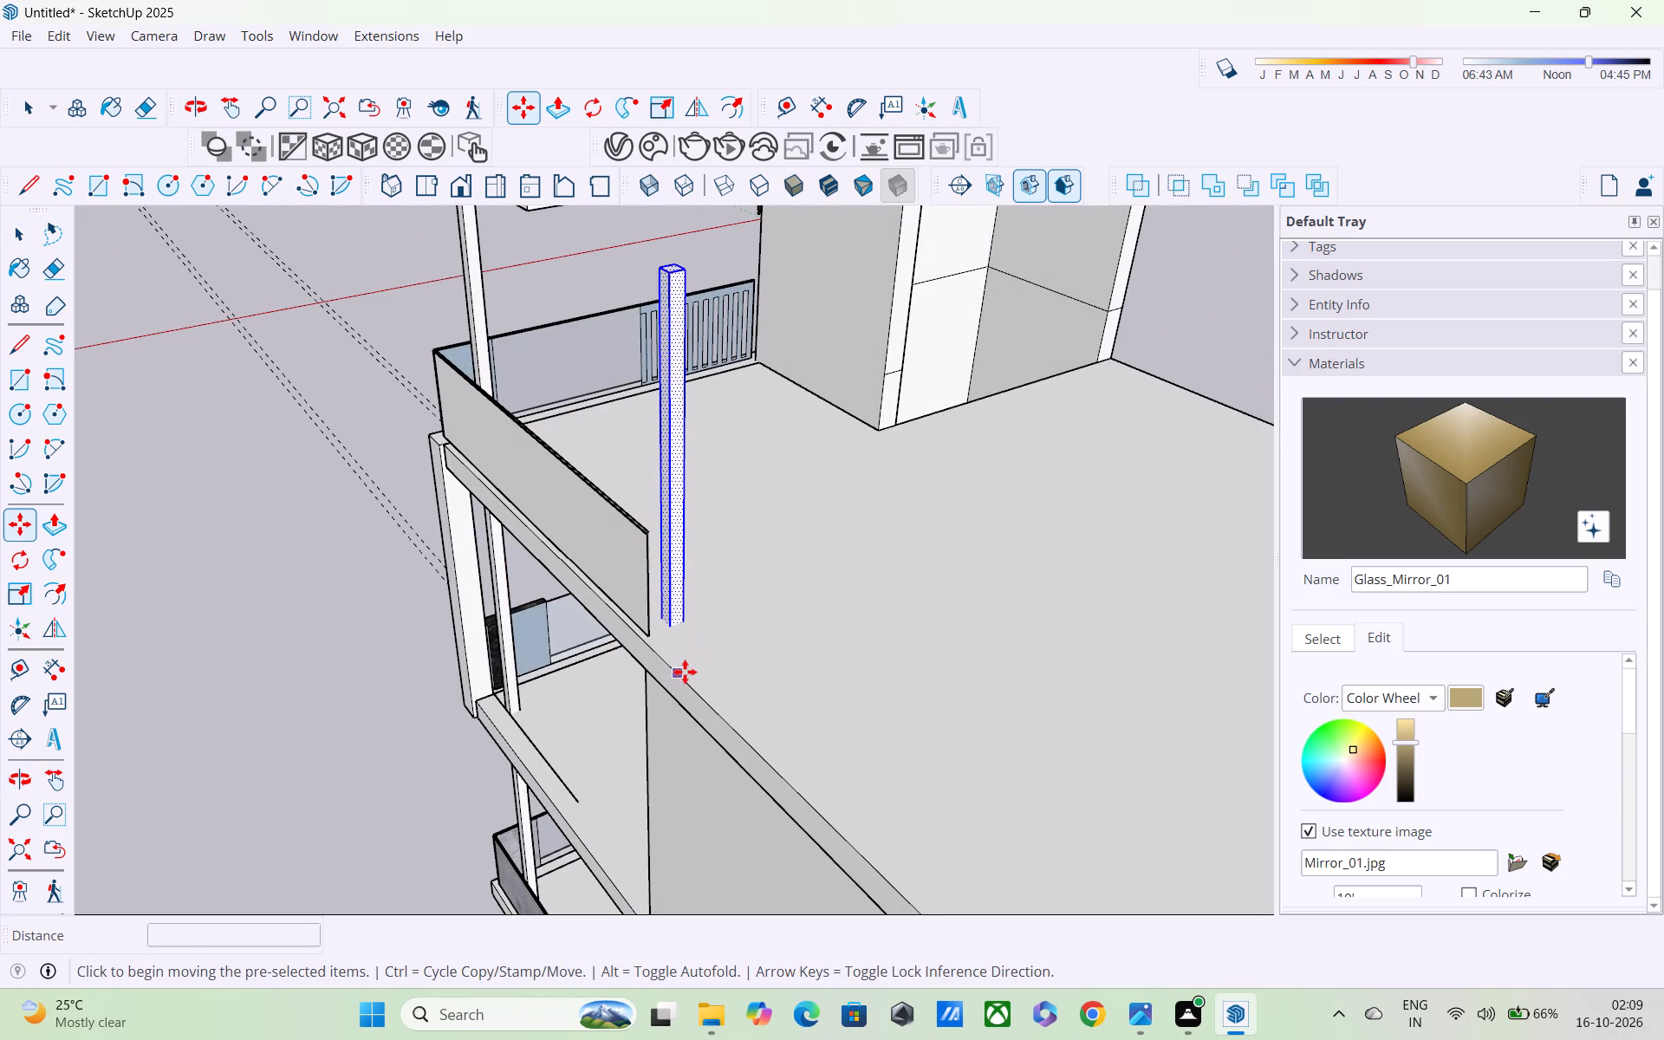
pyautogui.scroll(2, 685, 672)
pyautogui.click(664, 610)
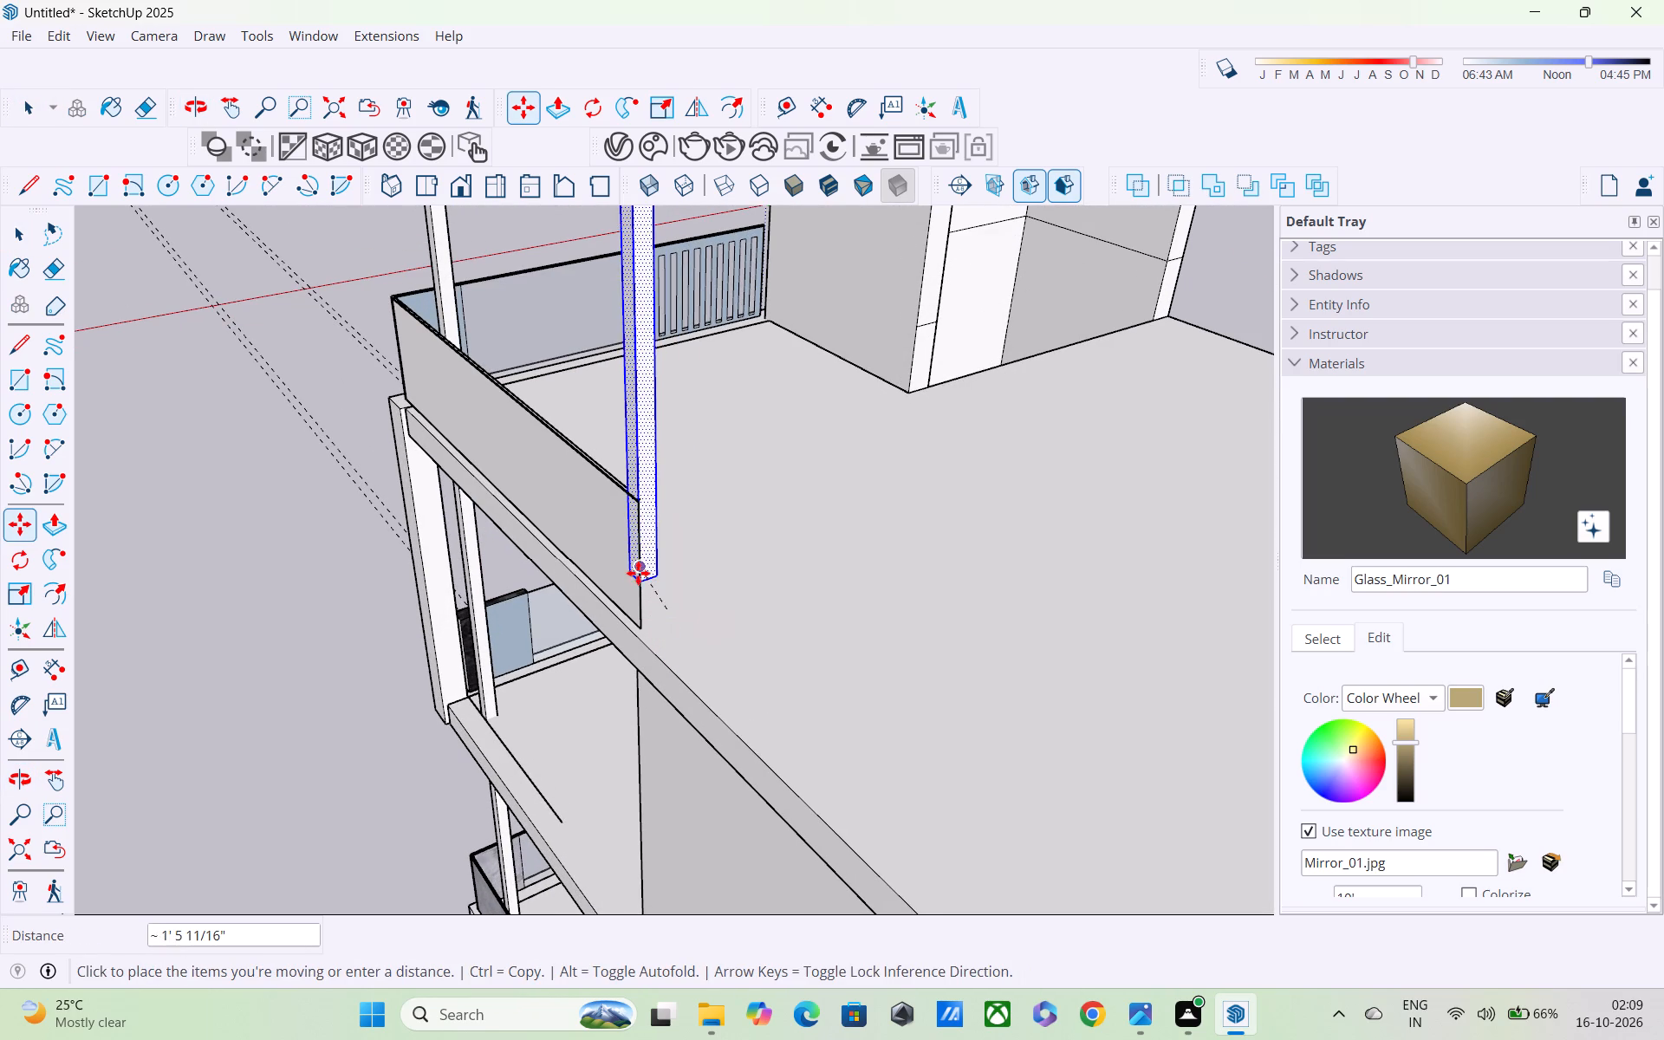
pyautogui.moveTo(632, 560); pyautogui.dragTo(777, 624, button='middle')
pyautogui.moveTo(725, 556); pyautogui.dragTo(805, 501, button='middle')
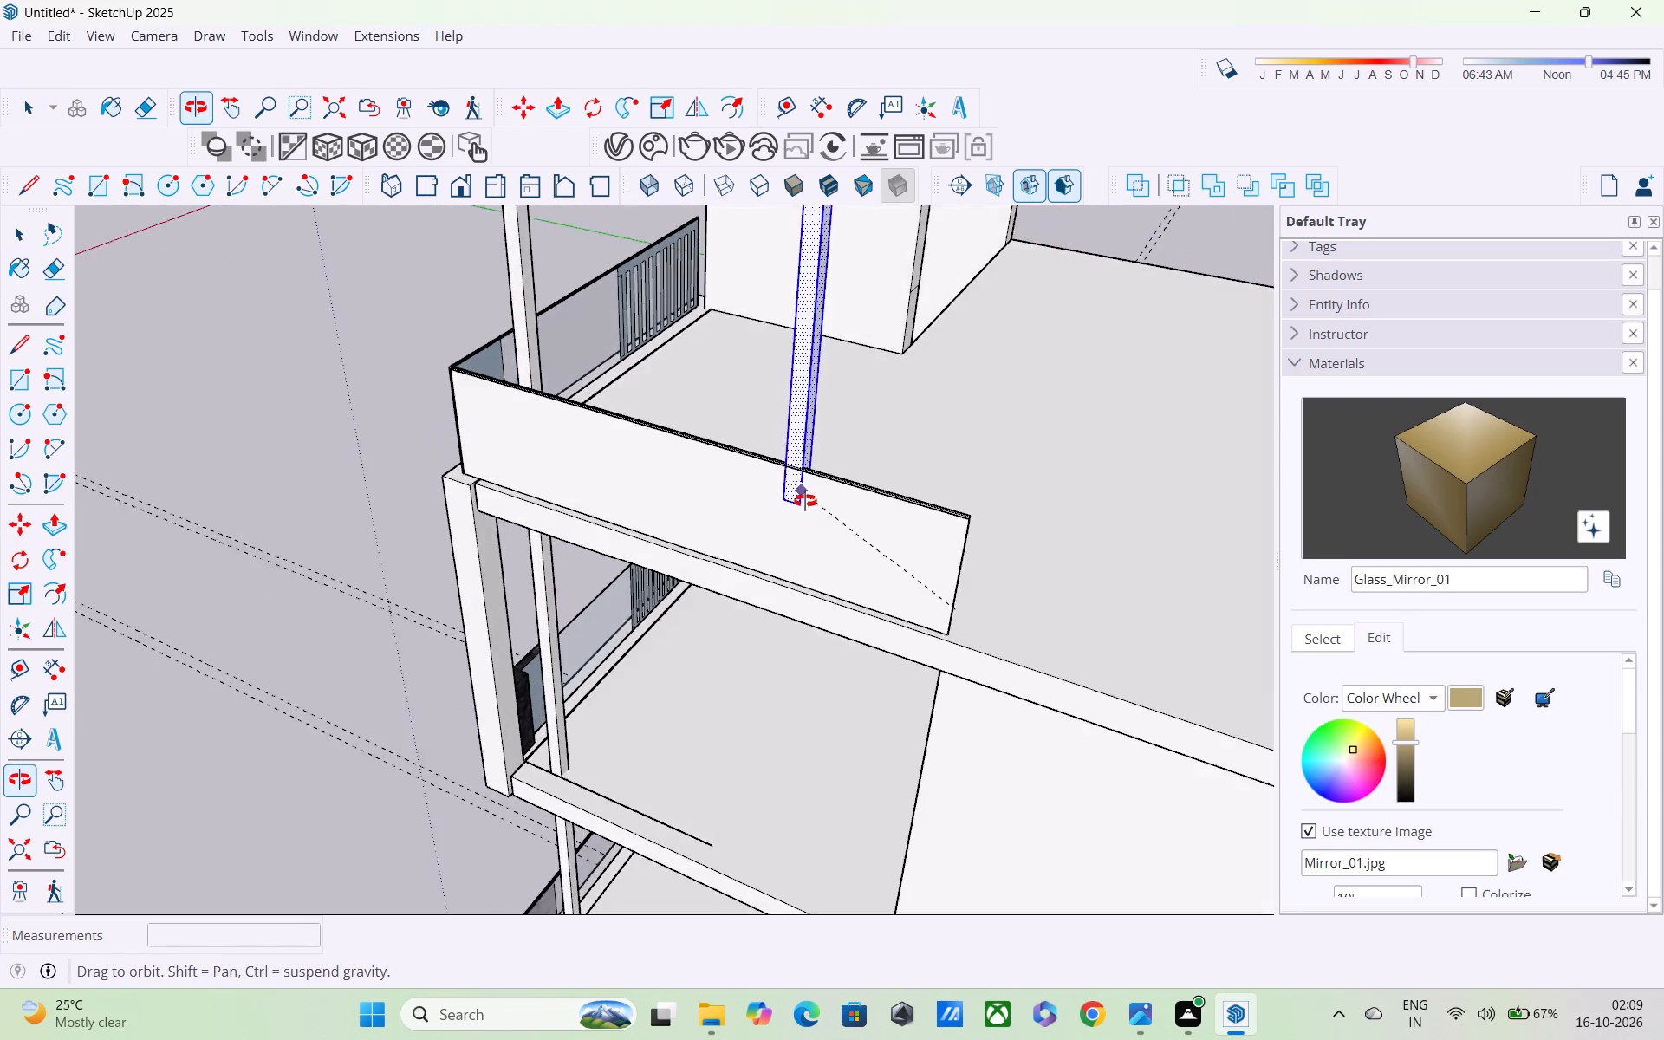
pyautogui.moveTo(805, 501); pyautogui.dragTo(824, 467, button='middle')
pyautogui.scroll(-4, 820, 461)
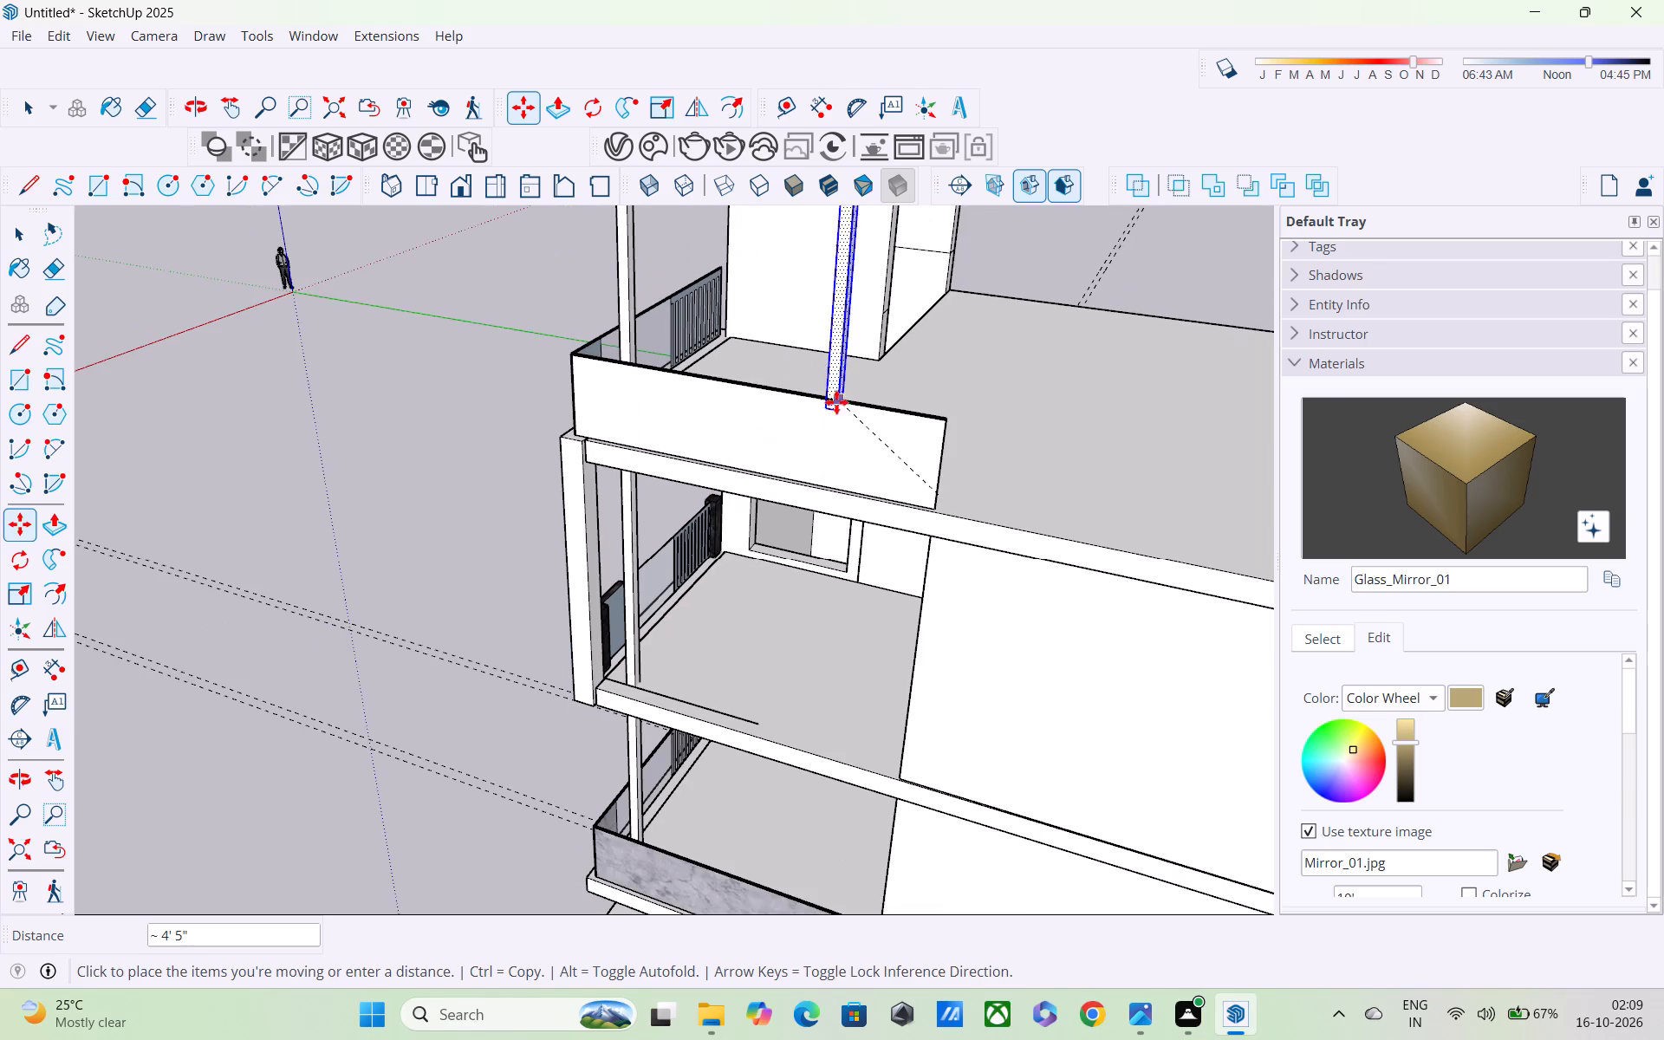
pyautogui.scroll(1, 599, 579)
pyautogui.scroll(-4, 614, 617)
pyautogui.moveTo(756, 577); pyautogui.dragTo(199, 701, button='middle')
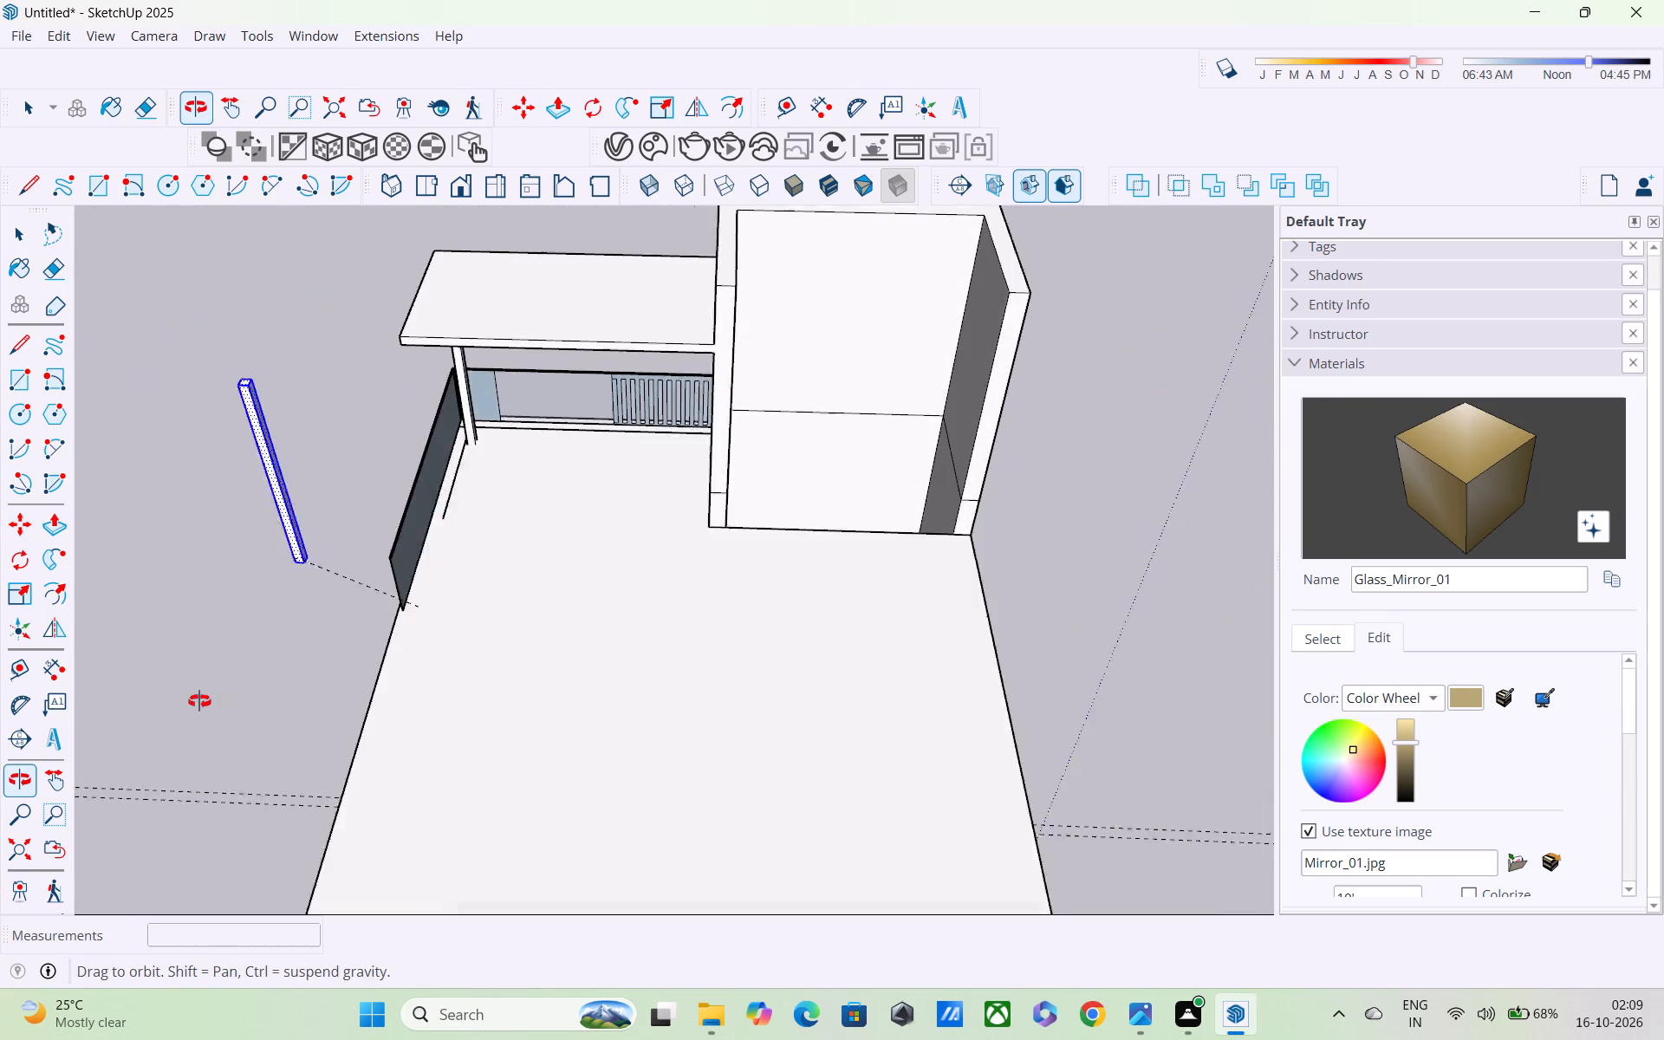
pyautogui.moveTo(199, 701); pyautogui.dragTo(192, 705, button='middle')
pyautogui.scroll(4, 445, 516)
pyautogui.moveTo(443, 512); pyautogui.dragTo(433, 446, button='middle')
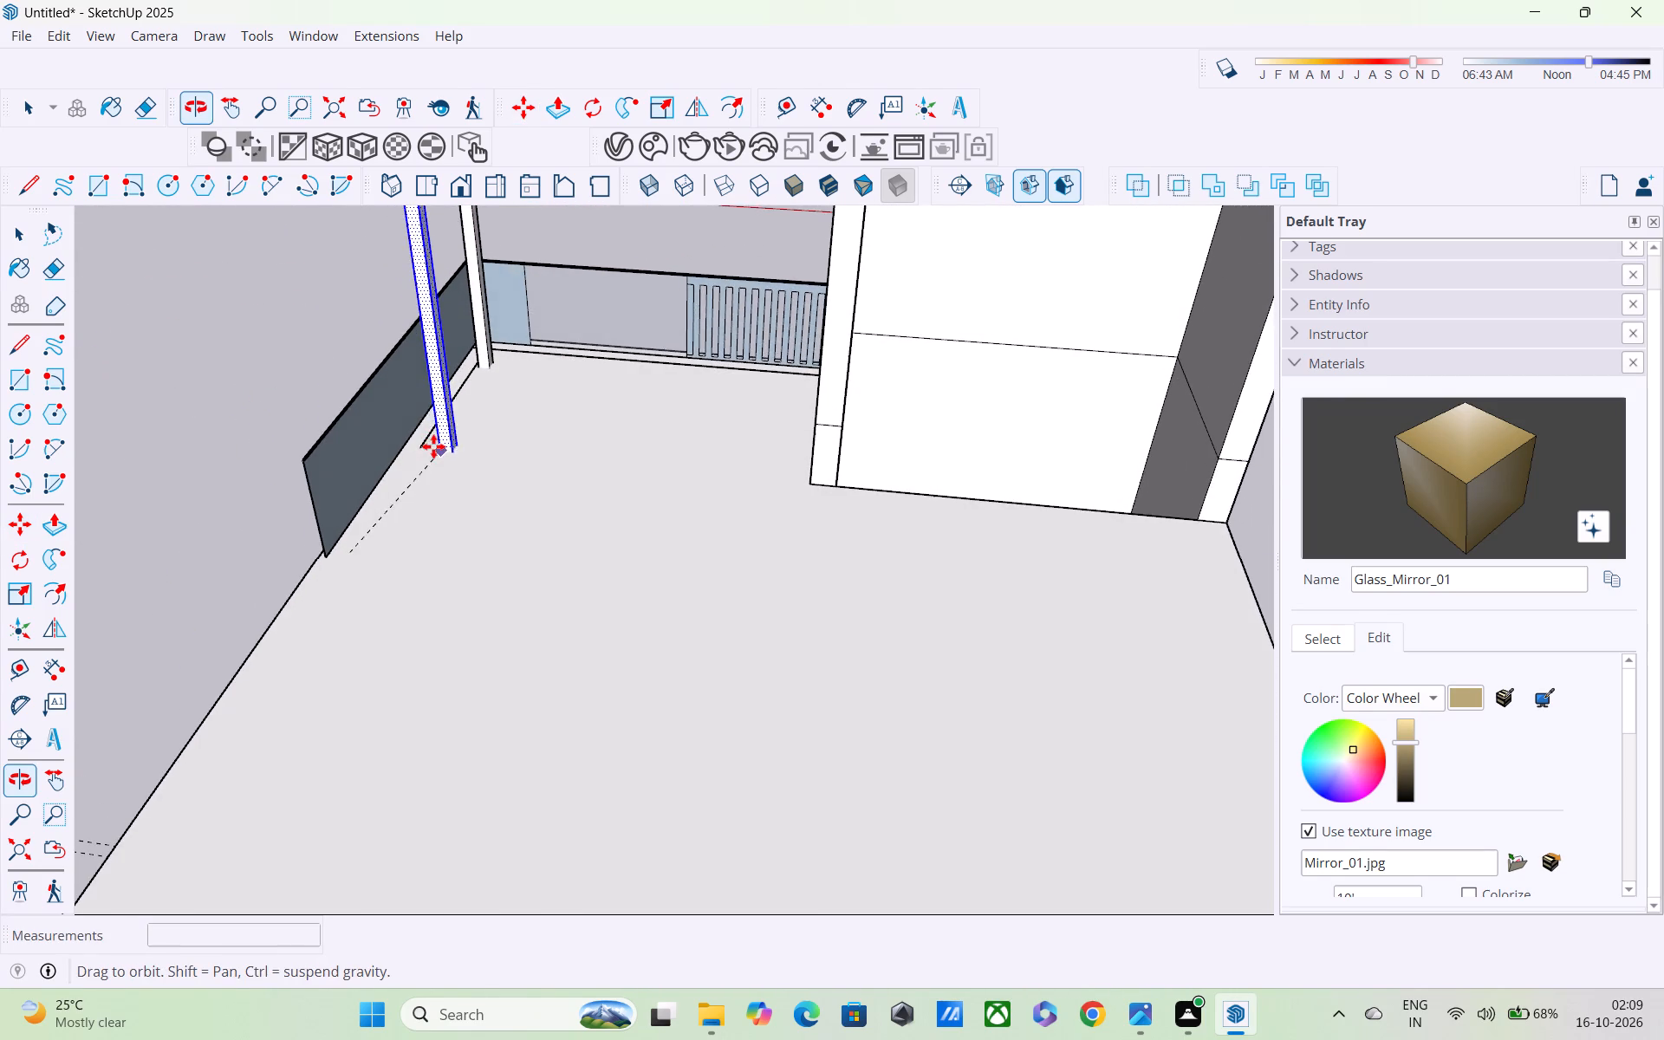
pyautogui.scroll(2, 422, 435)
pyautogui.click(417, 439)
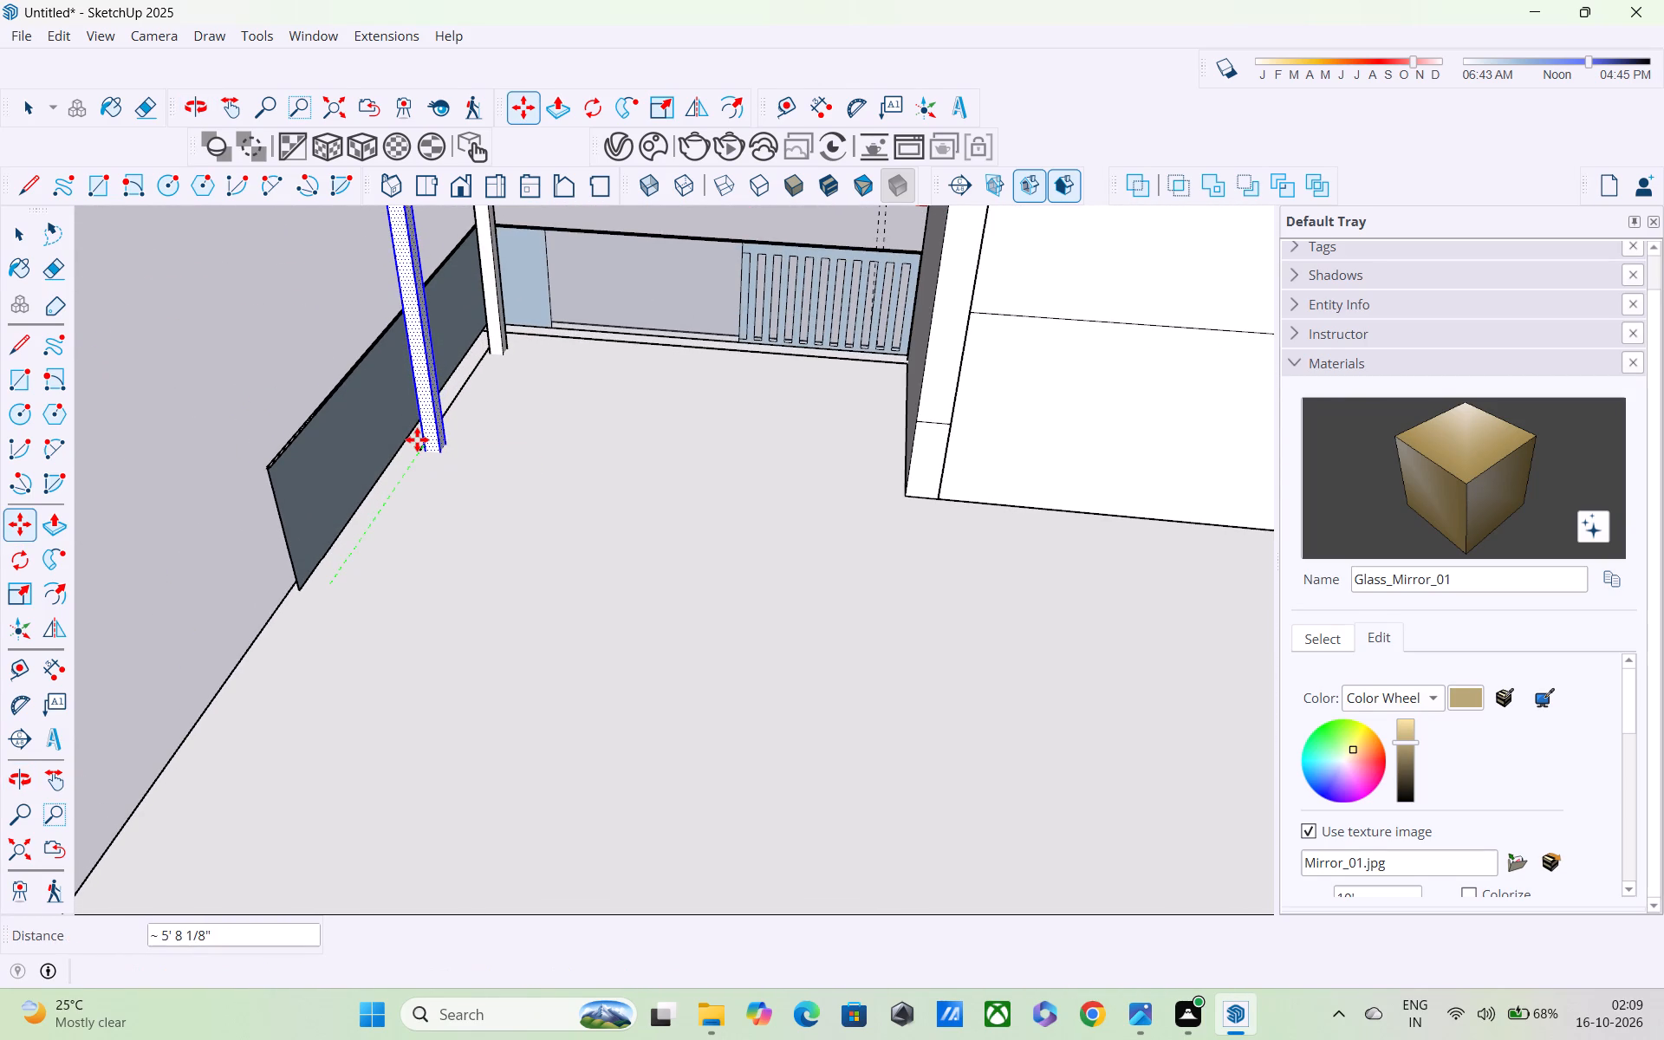
# Examine the moved post's position beneath the canopy and beside the parapet from outside and above.
pyautogui.scroll(-1, 419, 442)
pyautogui.moveTo(482, 494); pyautogui.dragTo(640, 530, button='middle')
pyautogui.scroll(-1, 556, 541)
pyautogui.moveTo(621, 470); pyautogui.dragTo(825, 336, button='middle')
pyautogui.scroll(-2, 785, 309)
pyautogui.moveTo(829, 381); pyautogui.dragTo(1011, 567, button='middle')
pyautogui.moveTo(835, 387); pyautogui.dragTo(977, 245, button='middle')
pyautogui.scroll(1, 762, 312)
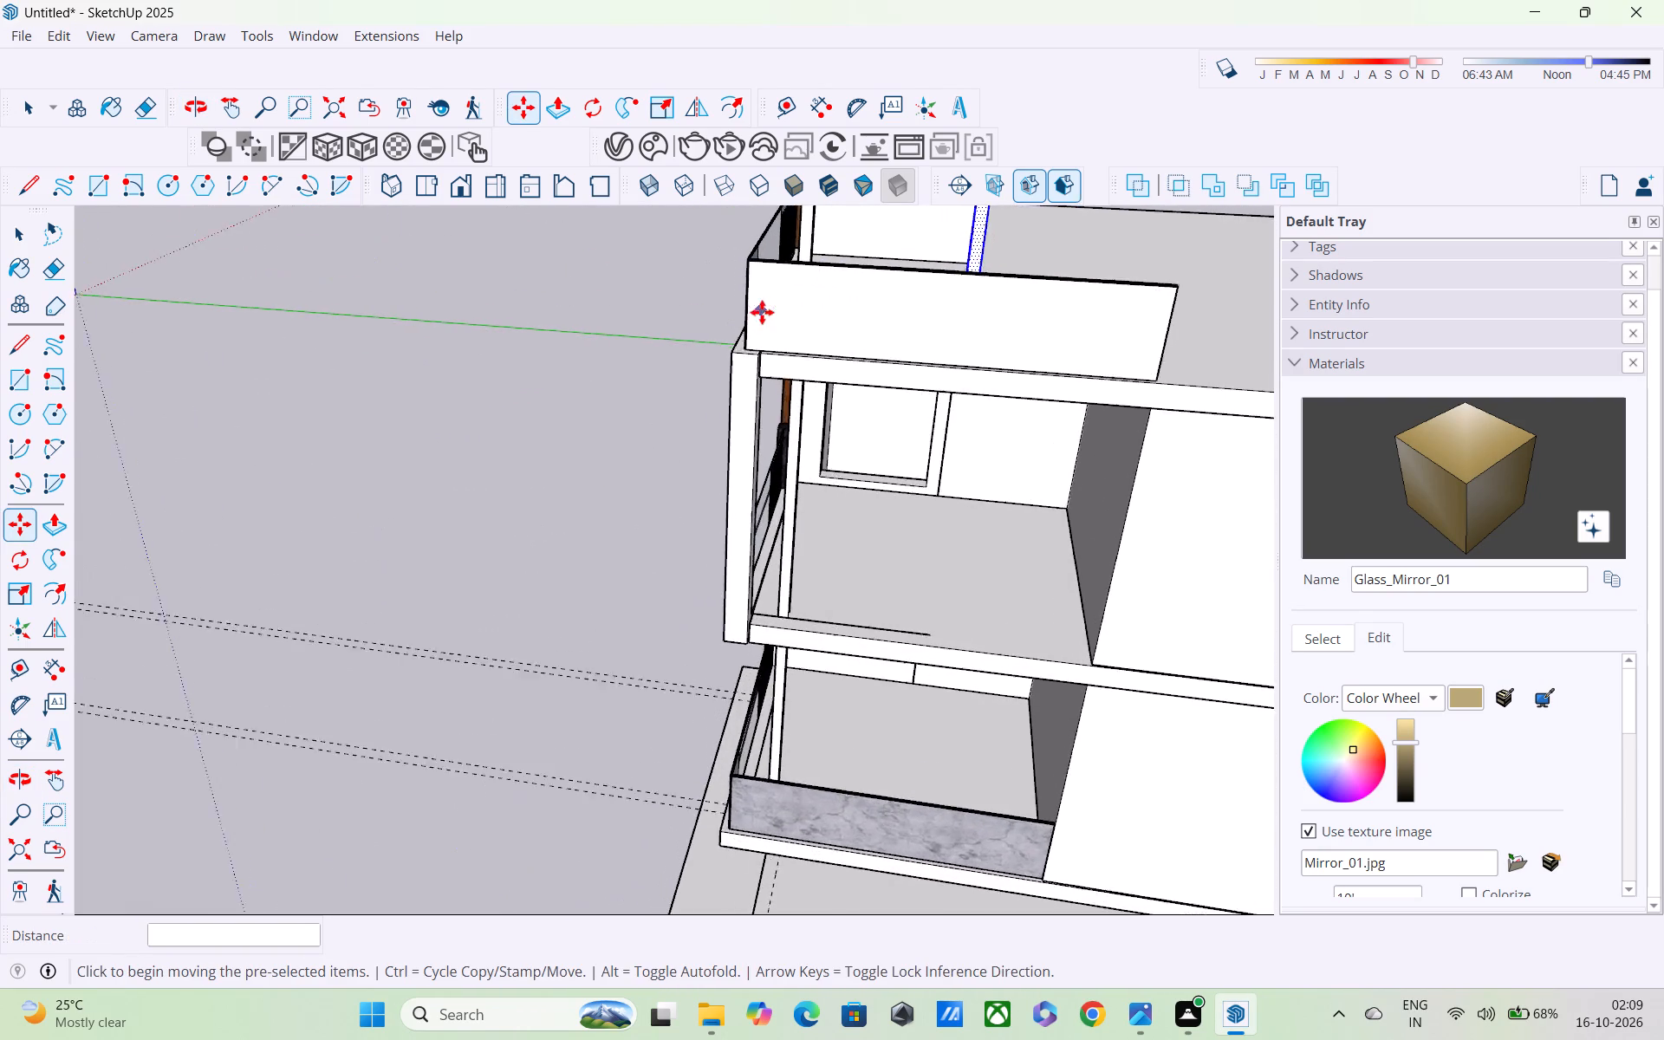
pyautogui.scroll(-4, 762, 312)
pyautogui.moveTo(801, 363); pyautogui.dragTo(899, 503, button='middle')
pyautogui.keyDown('shift'); pyautogui.moveTo(809, 484); pyautogui.dragTo(805, 705, button='middle'); pyautogui.keyUp('shift')
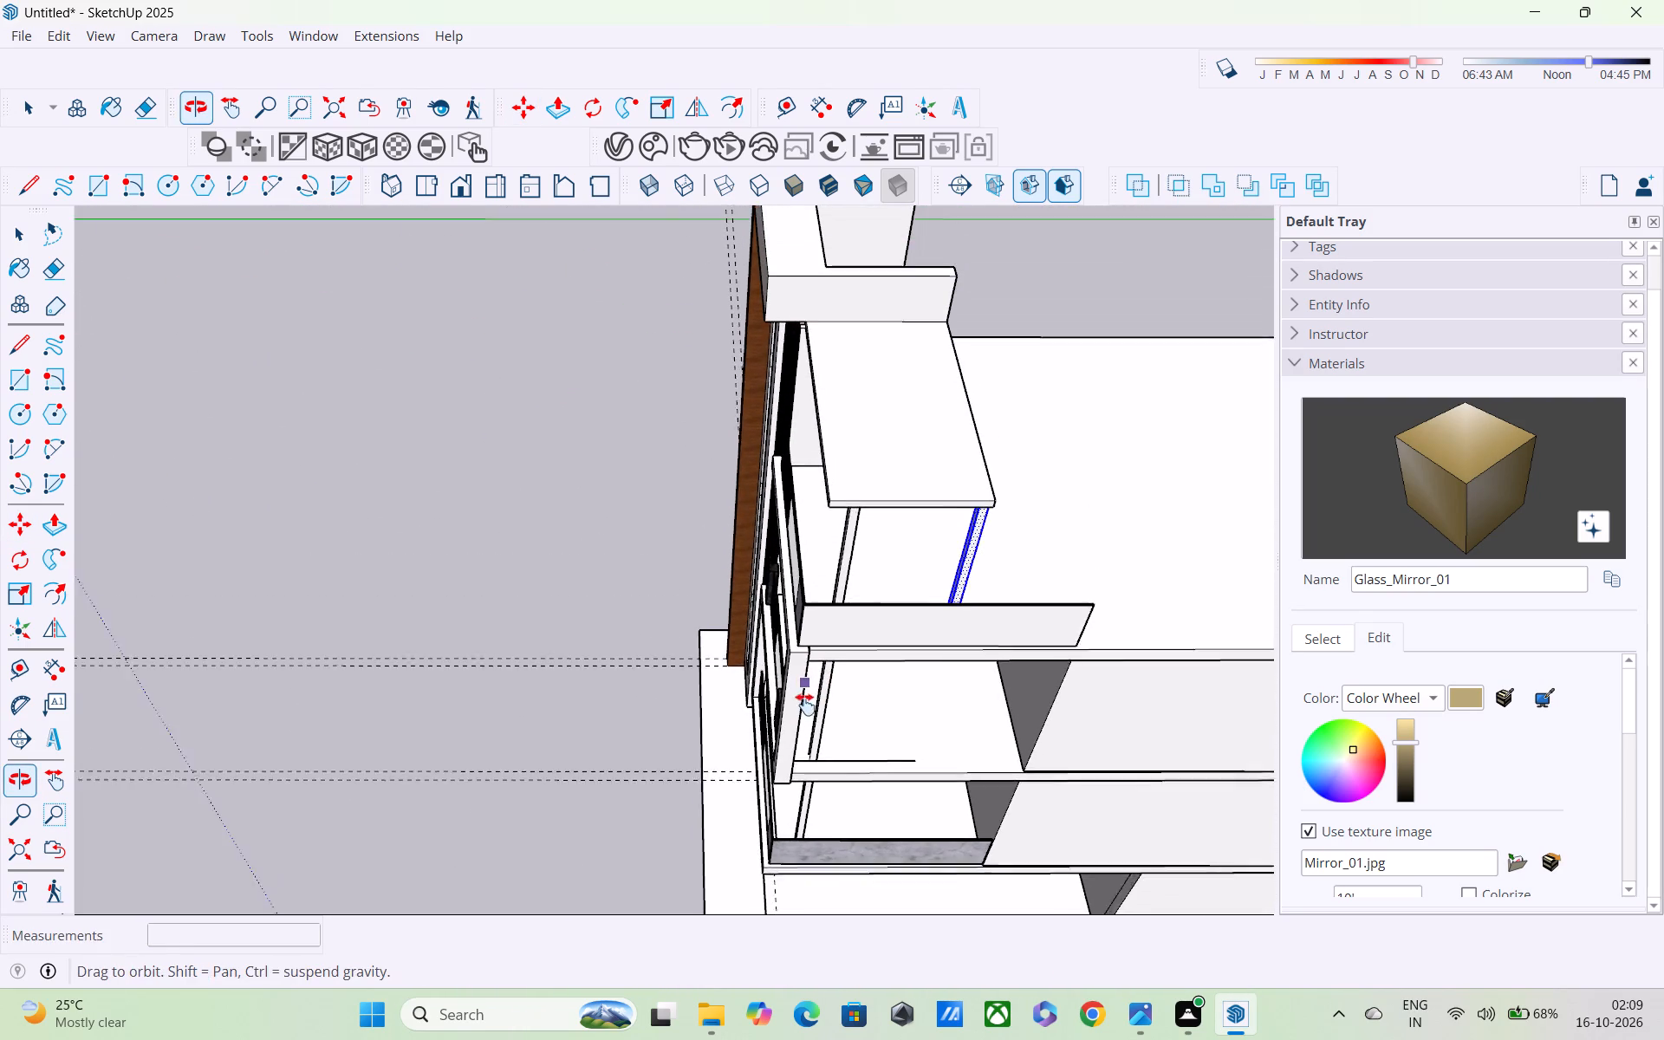
# Push/Pull the canopy slab's long terrace-side face, together with the adjoining tower wall end, outward by about 4 11/16".
pyautogui.keyDown('shift'); pyautogui.moveTo(805, 705); pyautogui.dragTo(803, 720, button='middle'); pyautogui.keyUp('shift')
pyautogui.scroll(-1, 708, 546)
pyautogui.moveTo(419, 745); pyautogui.dragTo(251, 684, button='middle')
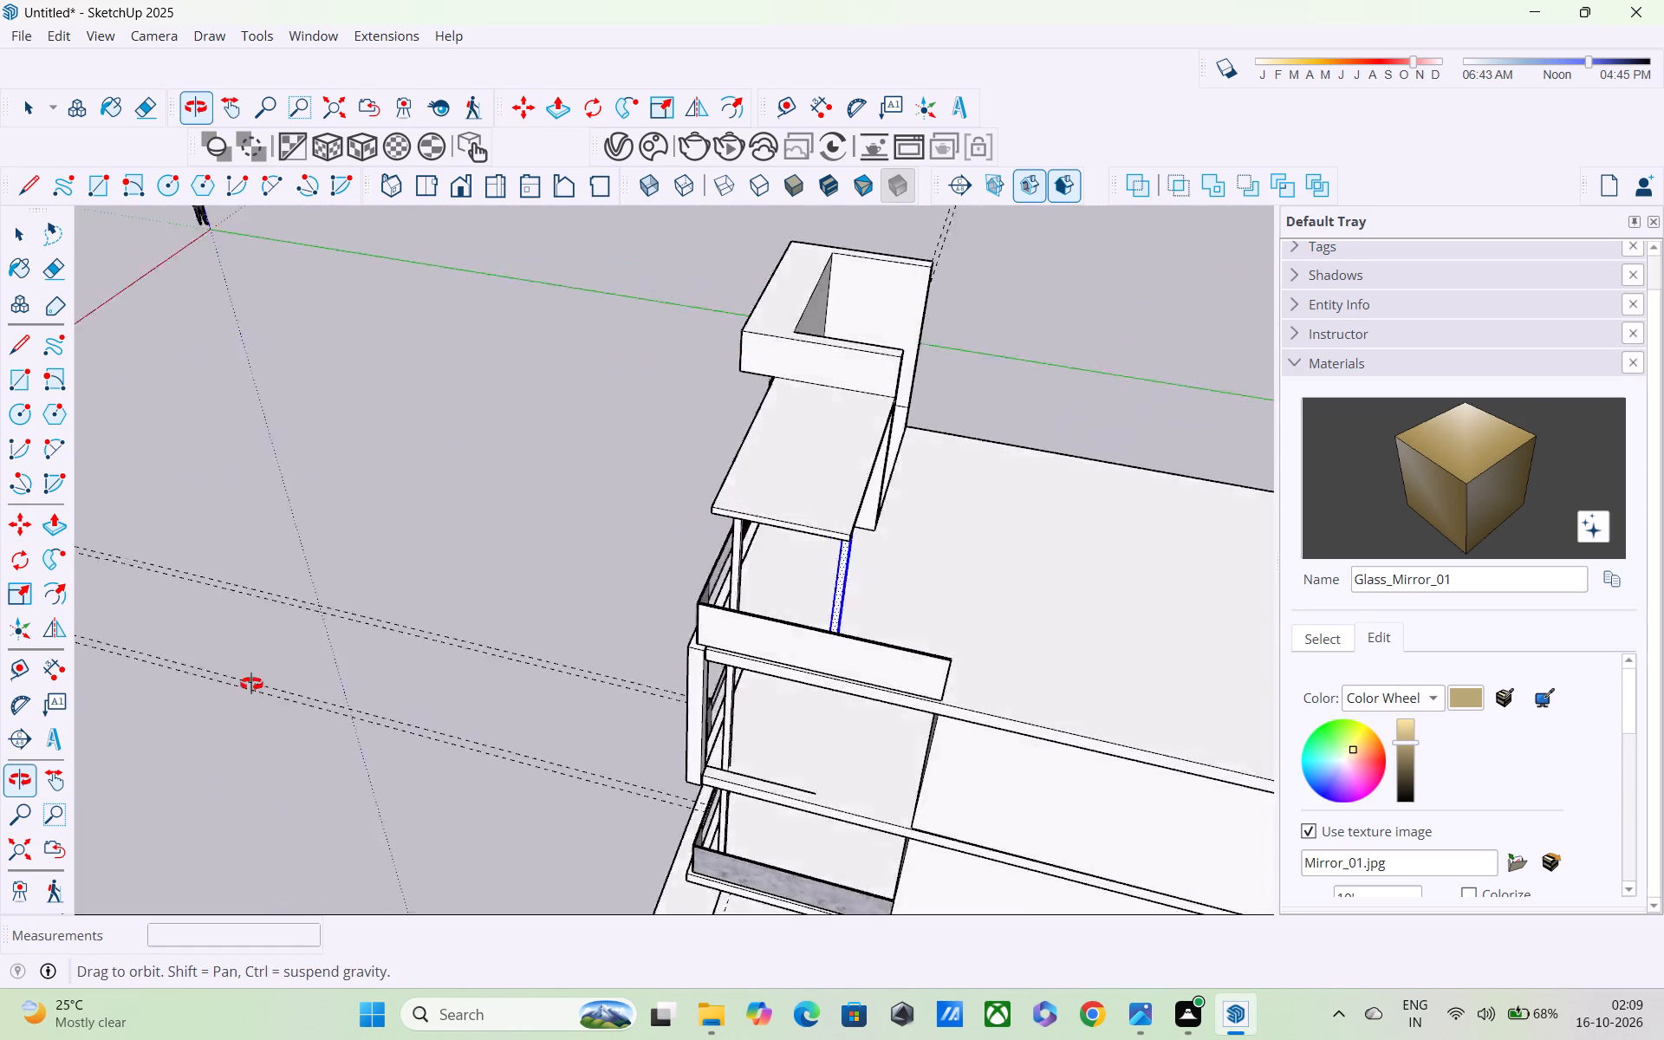
pyautogui.moveTo(251, 684); pyautogui.dragTo(149, 642, button='middle')
pyautogui.scroll(2, 785, 590)
pyautogui.moveTo(751, 503); pyautogui.dragTo(525, 496, button='middle')
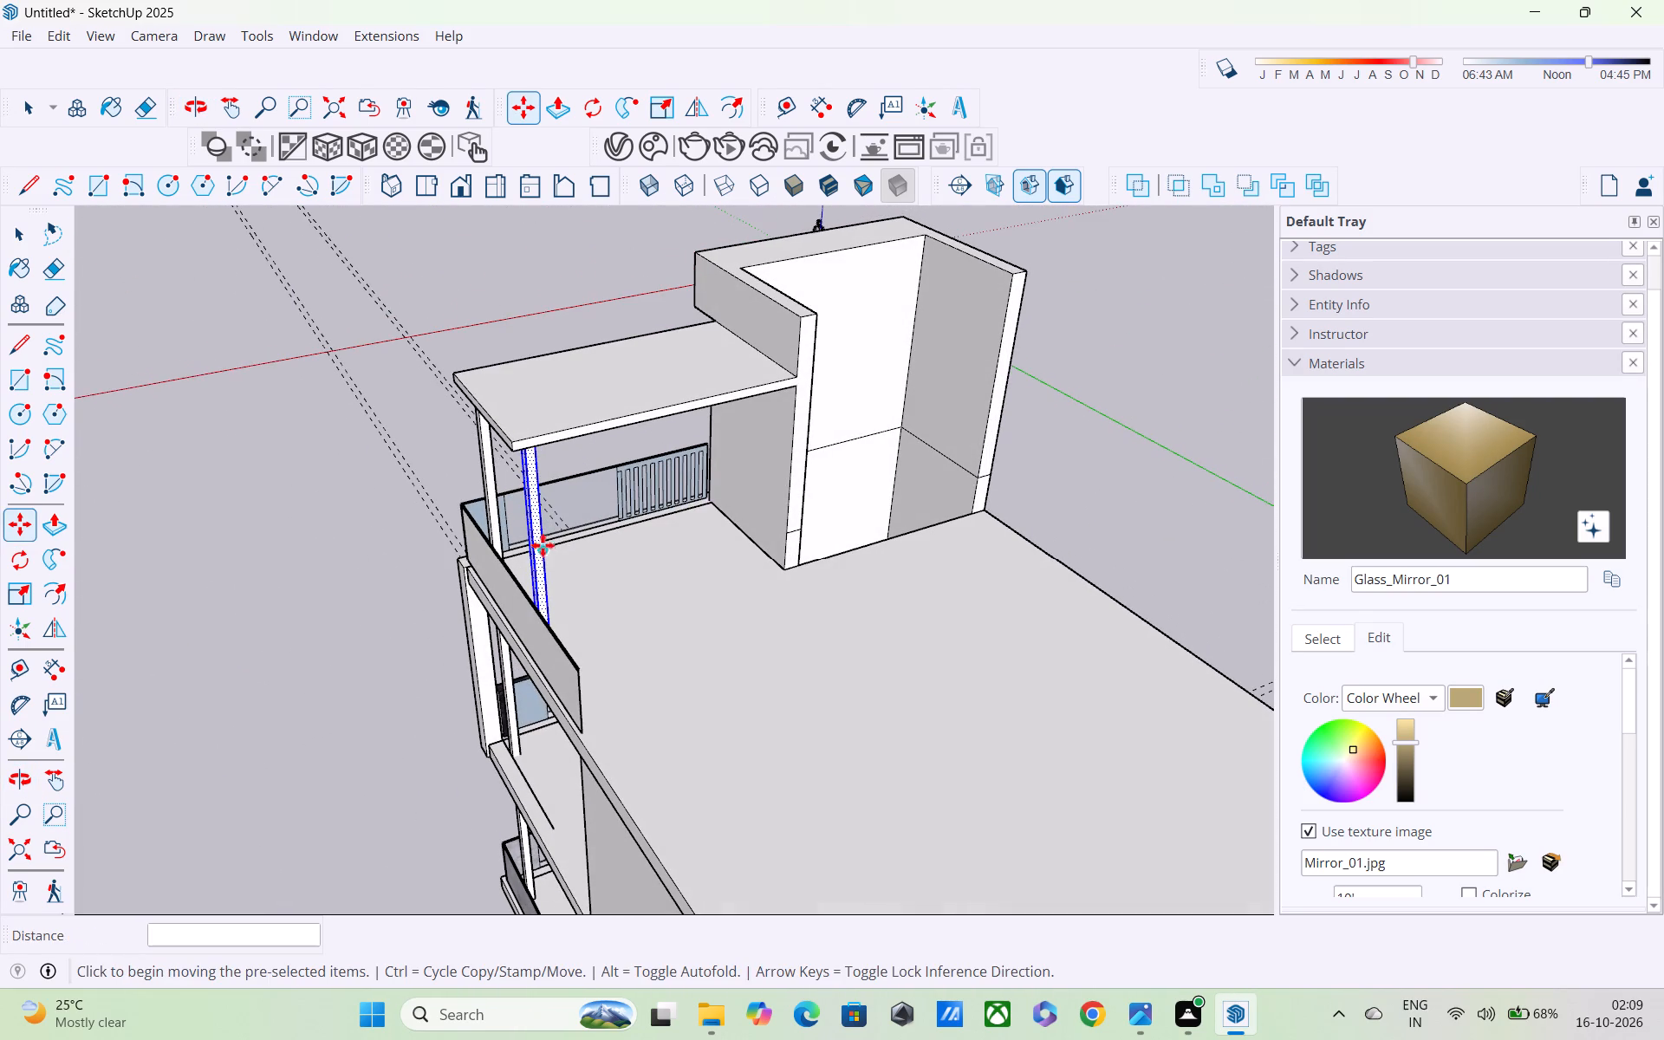
pyautogui.press('p')
pyautogui.click(629, 415)
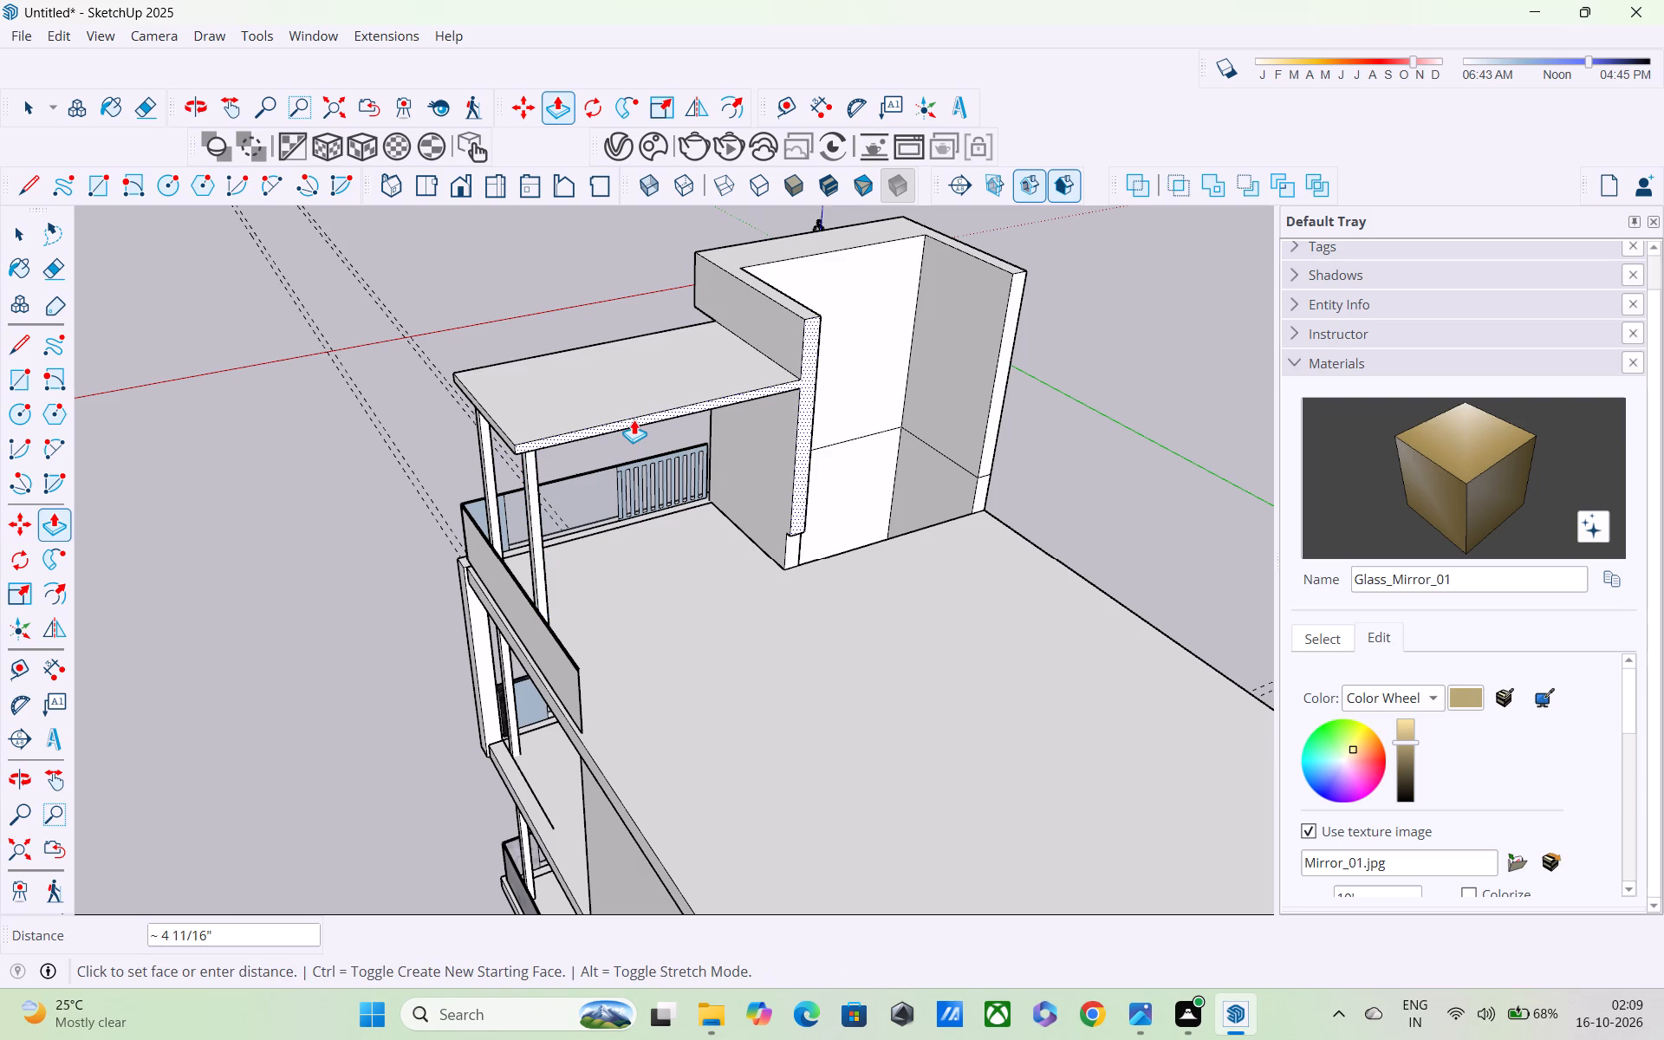
pyautogui.click(634, 419)
# Examine the canopy, its two posts and the stair tower from the terrace, the street side and below.
pyautogui.scroll(1, 650, 446)
pyautogui.moveTo(650, 446); pyautogui.dragTo(814, 518, button='middle')
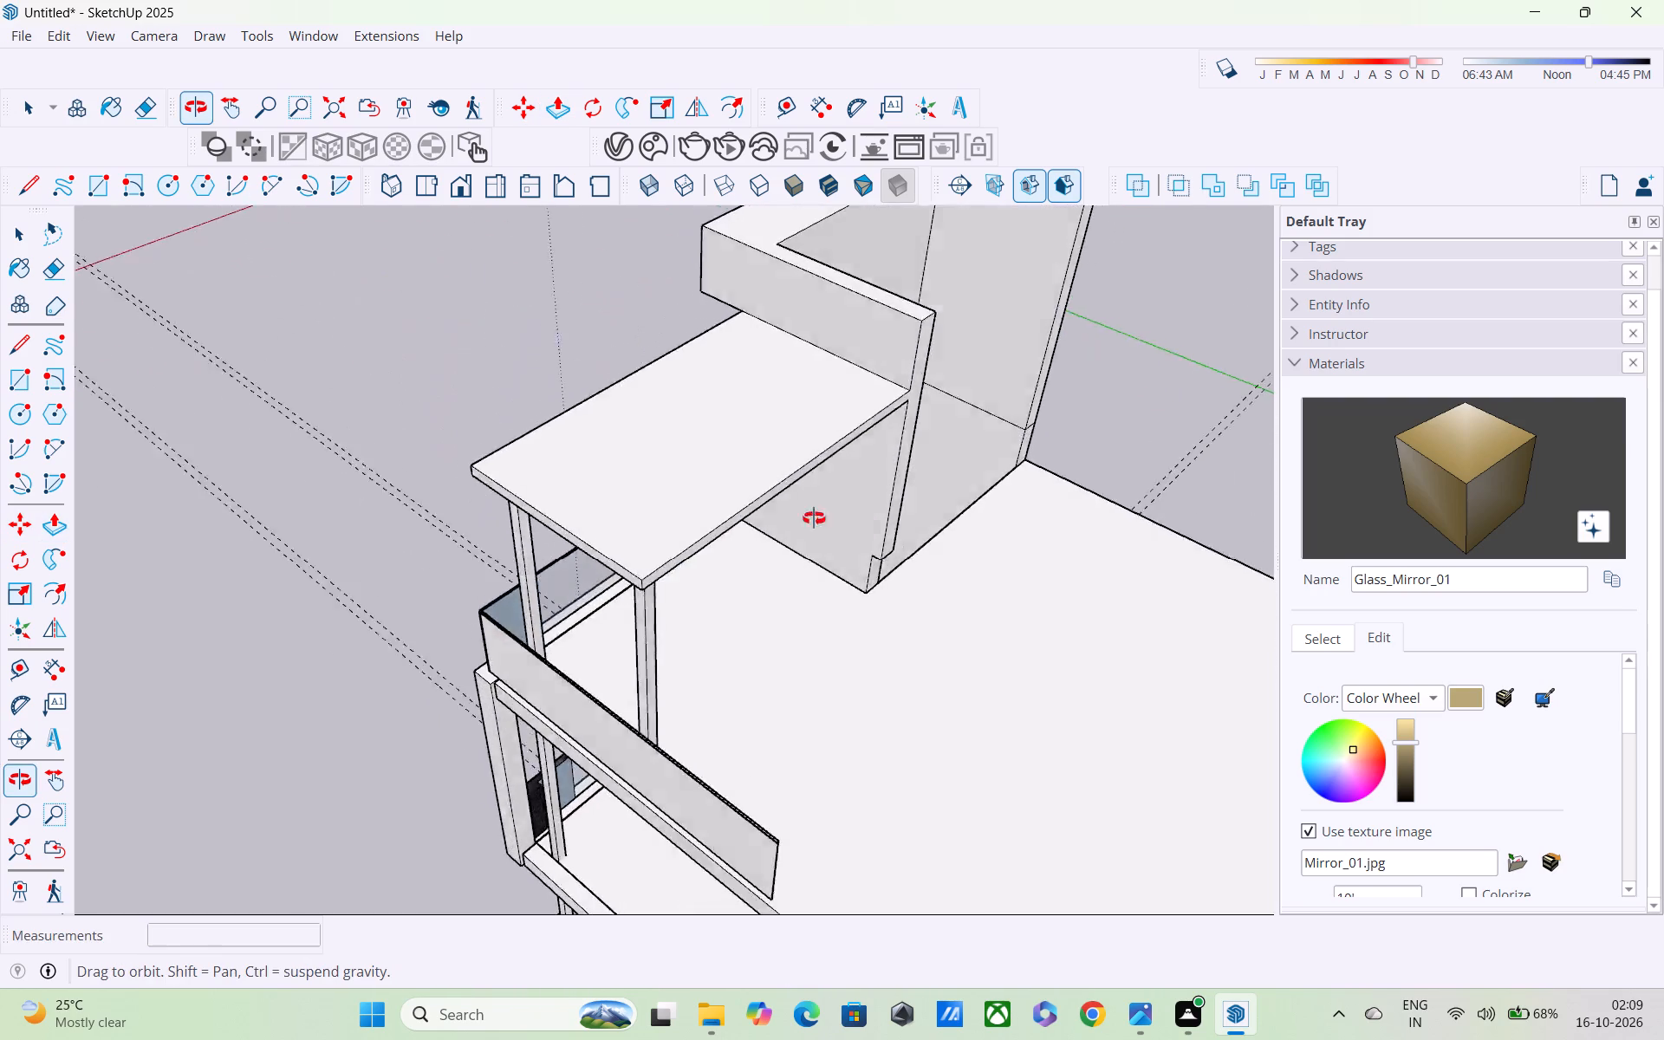
pyautogui.moveTo(814, 518); pyautogui.dragTo(972, 445, button='middle')
pyautogui.scroll(-4, 964, 434)
pyautogui.scroll(-1, 726, 588)
pyautogui.moveTo(835, 547); pyautogui.dragTo(1033, 415, button='middle')
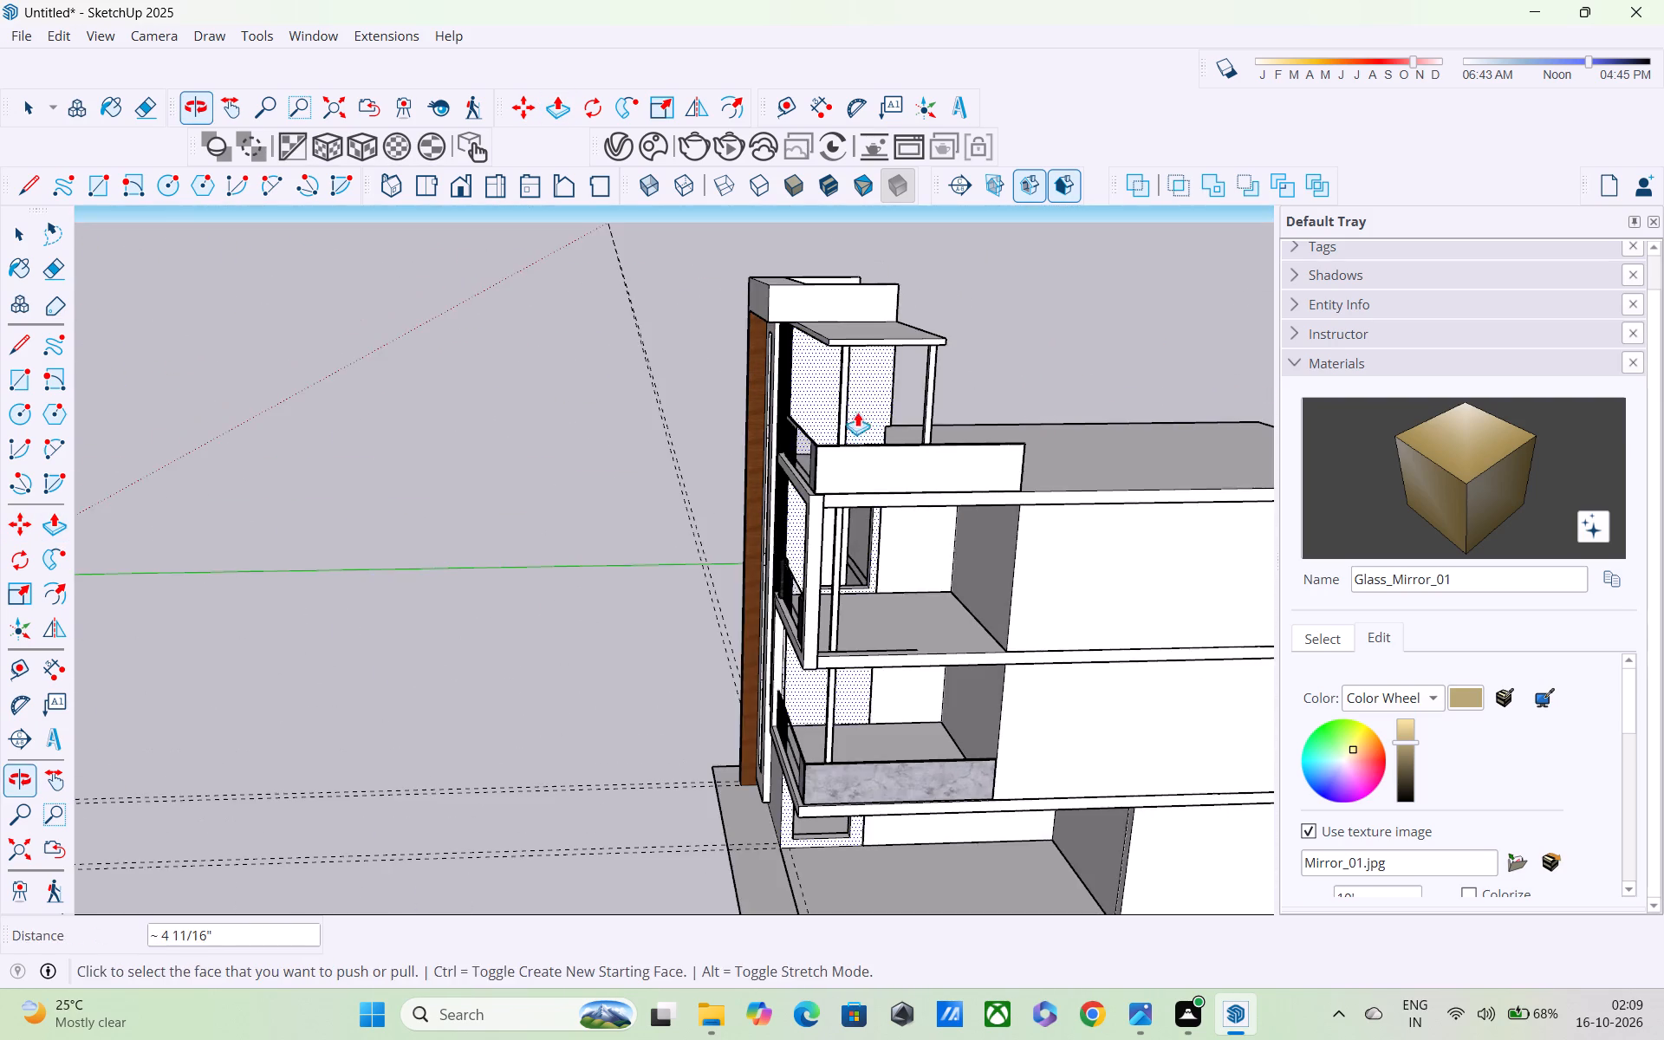
pyautogui.moveTo(855, 411); pyautogui.dragTo(1092, 289, button='middle')
pyautogui.moveTo(845, 366); pyautogui.dragTo(930, 339, button='middle')
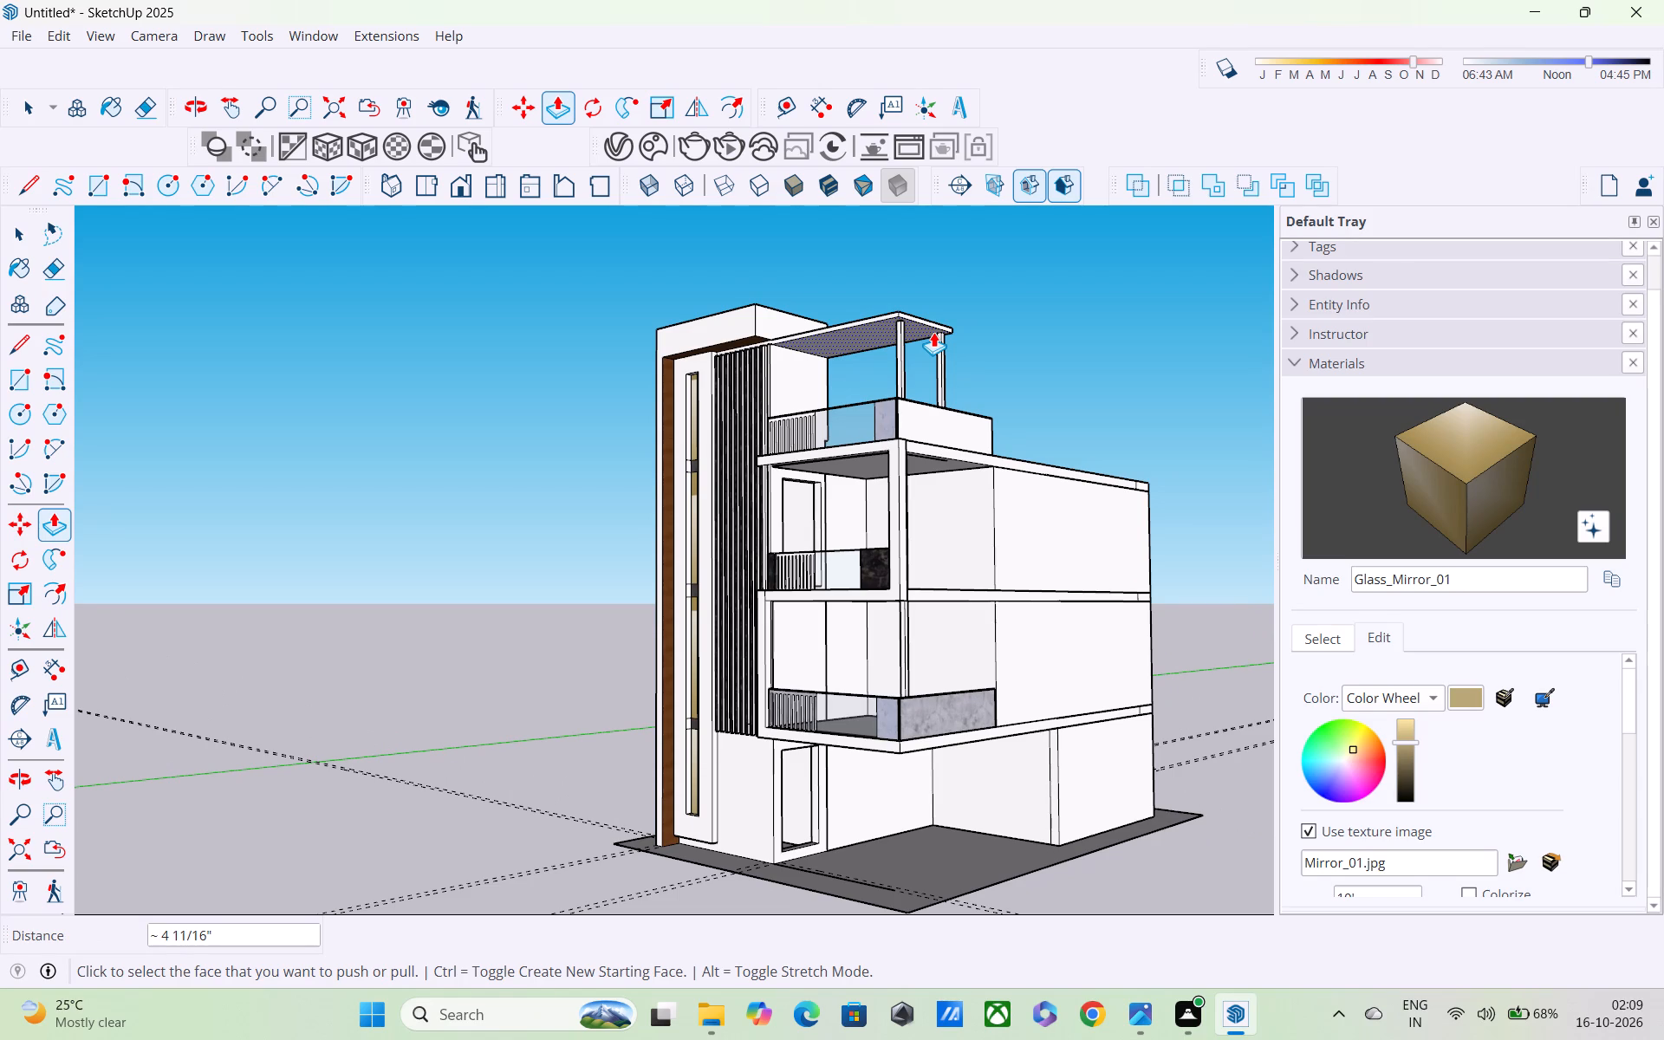
pyautogui.scroll(-1, 579, 593)
pyautogui.moveTo(659, 671); pyautogui.dragTo(887, 773, button='middle')
pyautogui.moveTo(780, 535); pyautogui.dragTo(874, 610, button='middle')
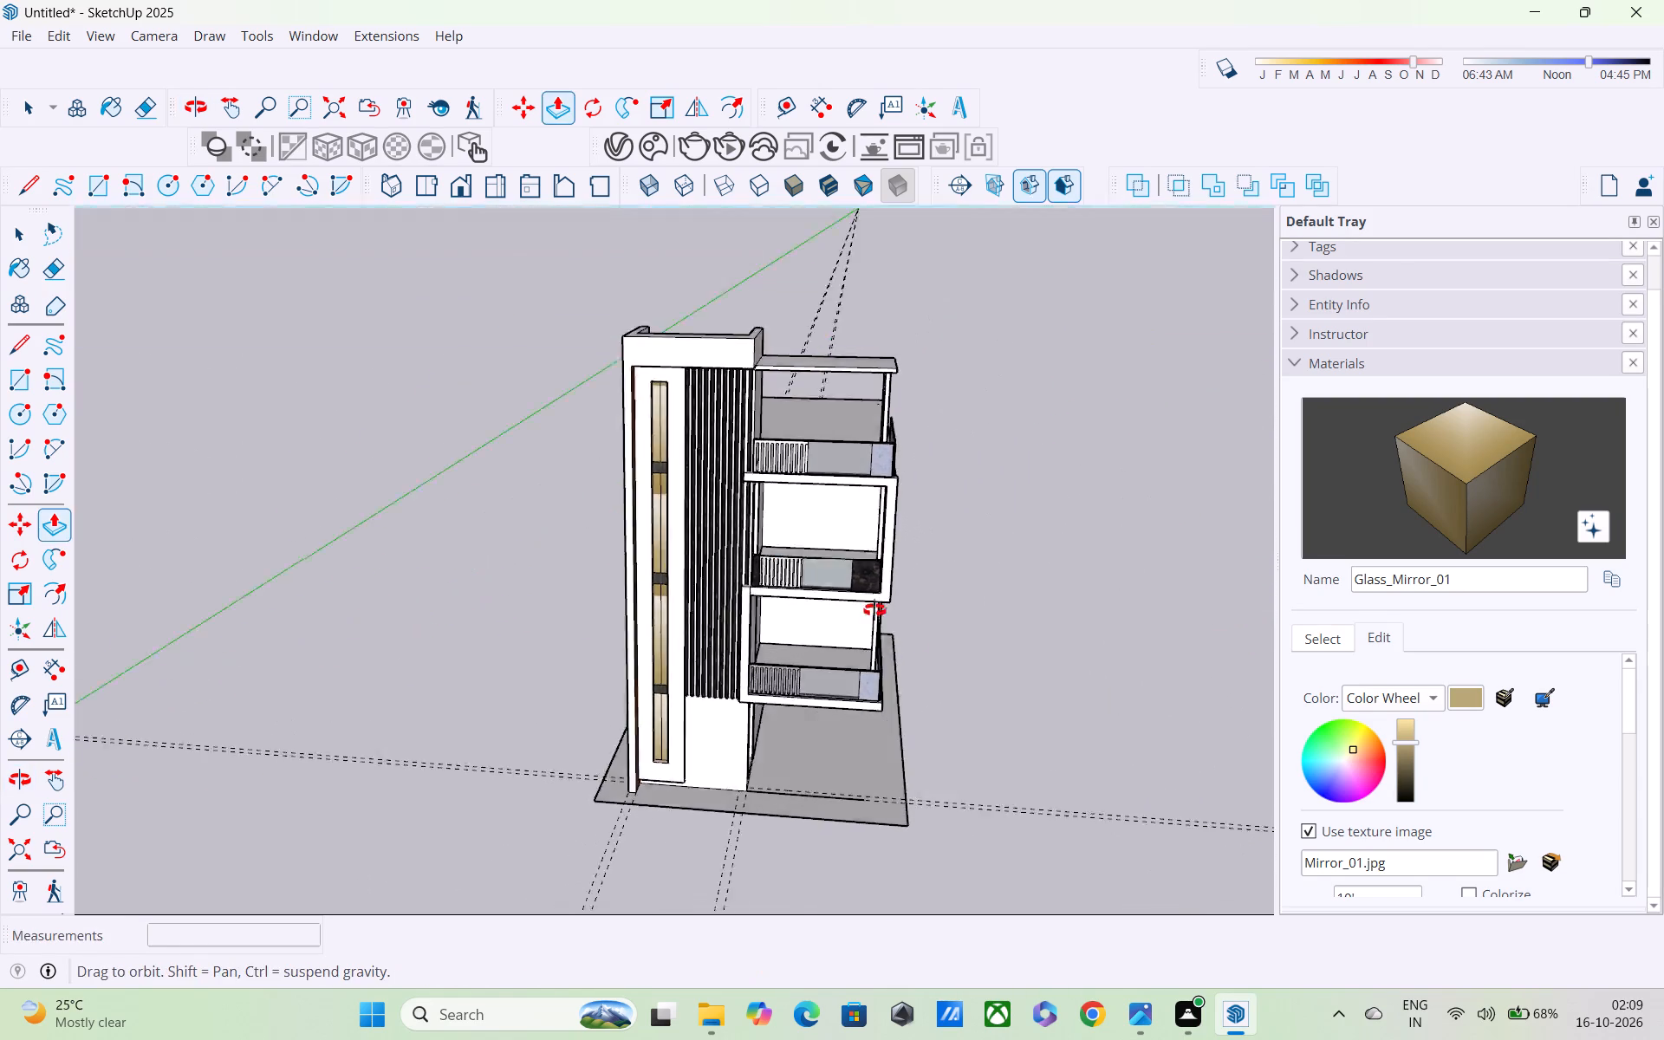
pyautogui.moveTo(874, 610); pyautogui.dragTo(949, 656, button='middle')
pyautogui.scroll(3, 842, 479)
pyautogui.moveTo(676, 594); pyautogui.dragTo(653, 460, button='middle')
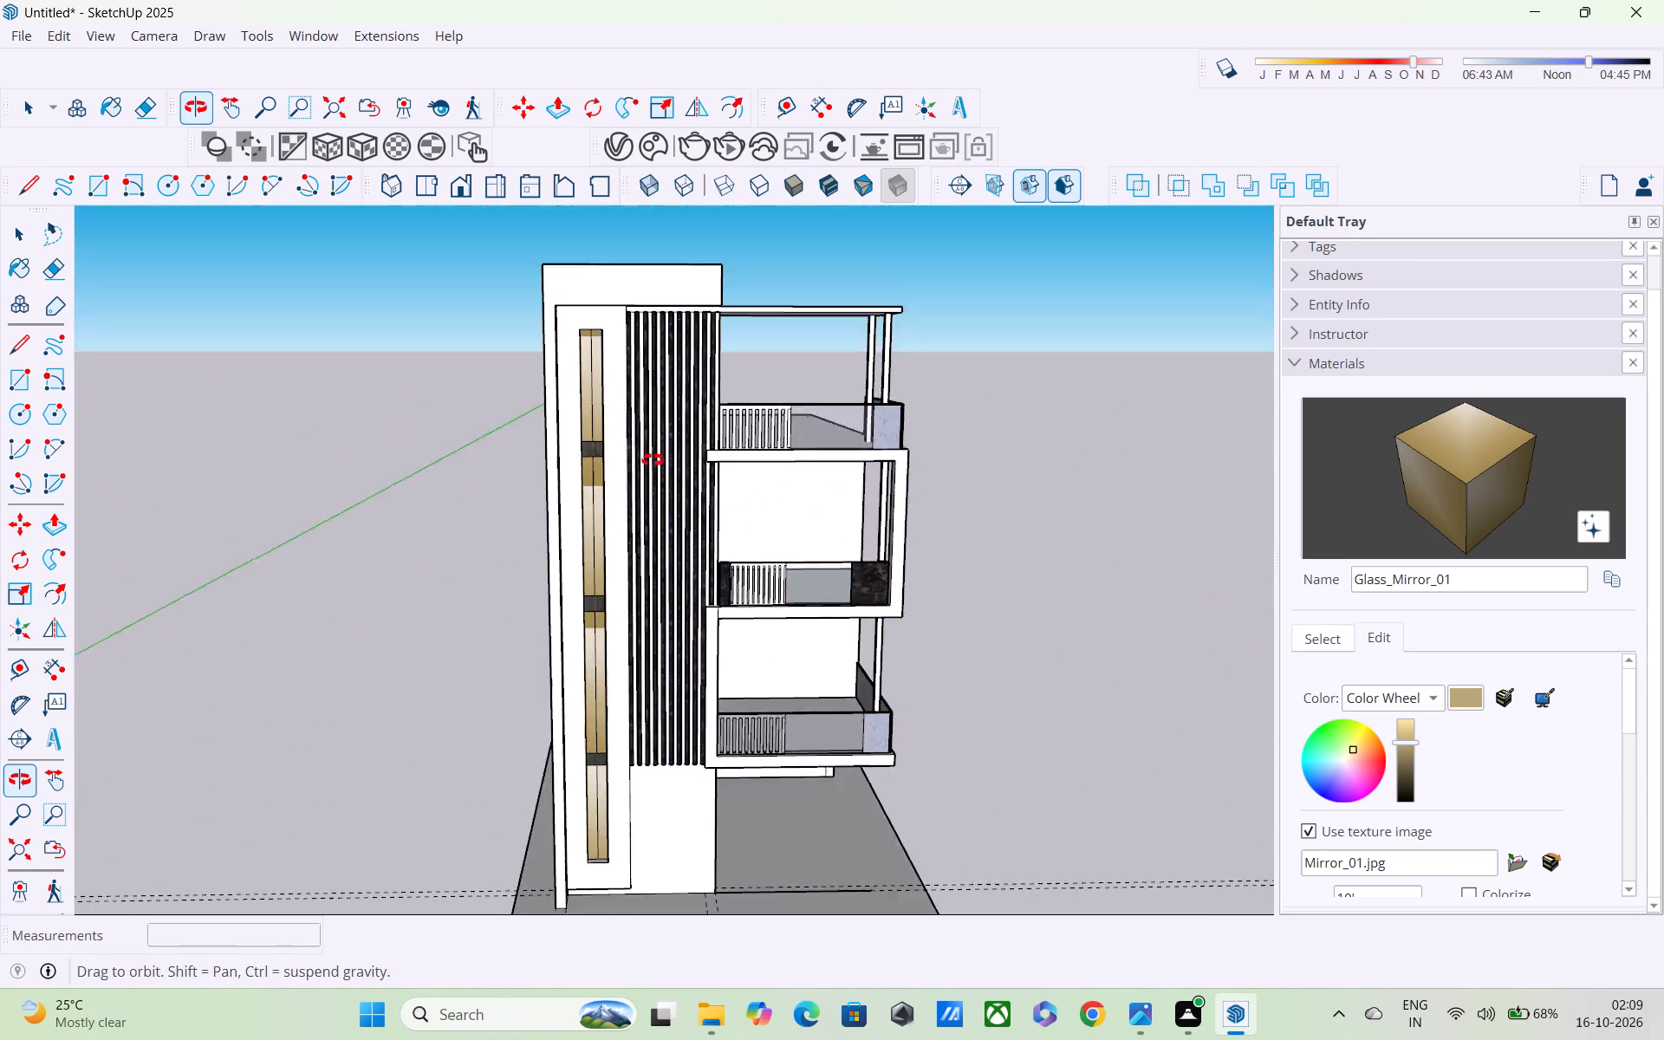
pyautogui.moveTo(653, 460); pyautogui.dragTo(653, 441, button='middle')
pyautogui.scroll(3, 653, 434)
pyautogui.moveTo(681, 362); pyautogui.dragTo(679, 257, button='middle')
pyautogui.scroll(5, 785, 293)
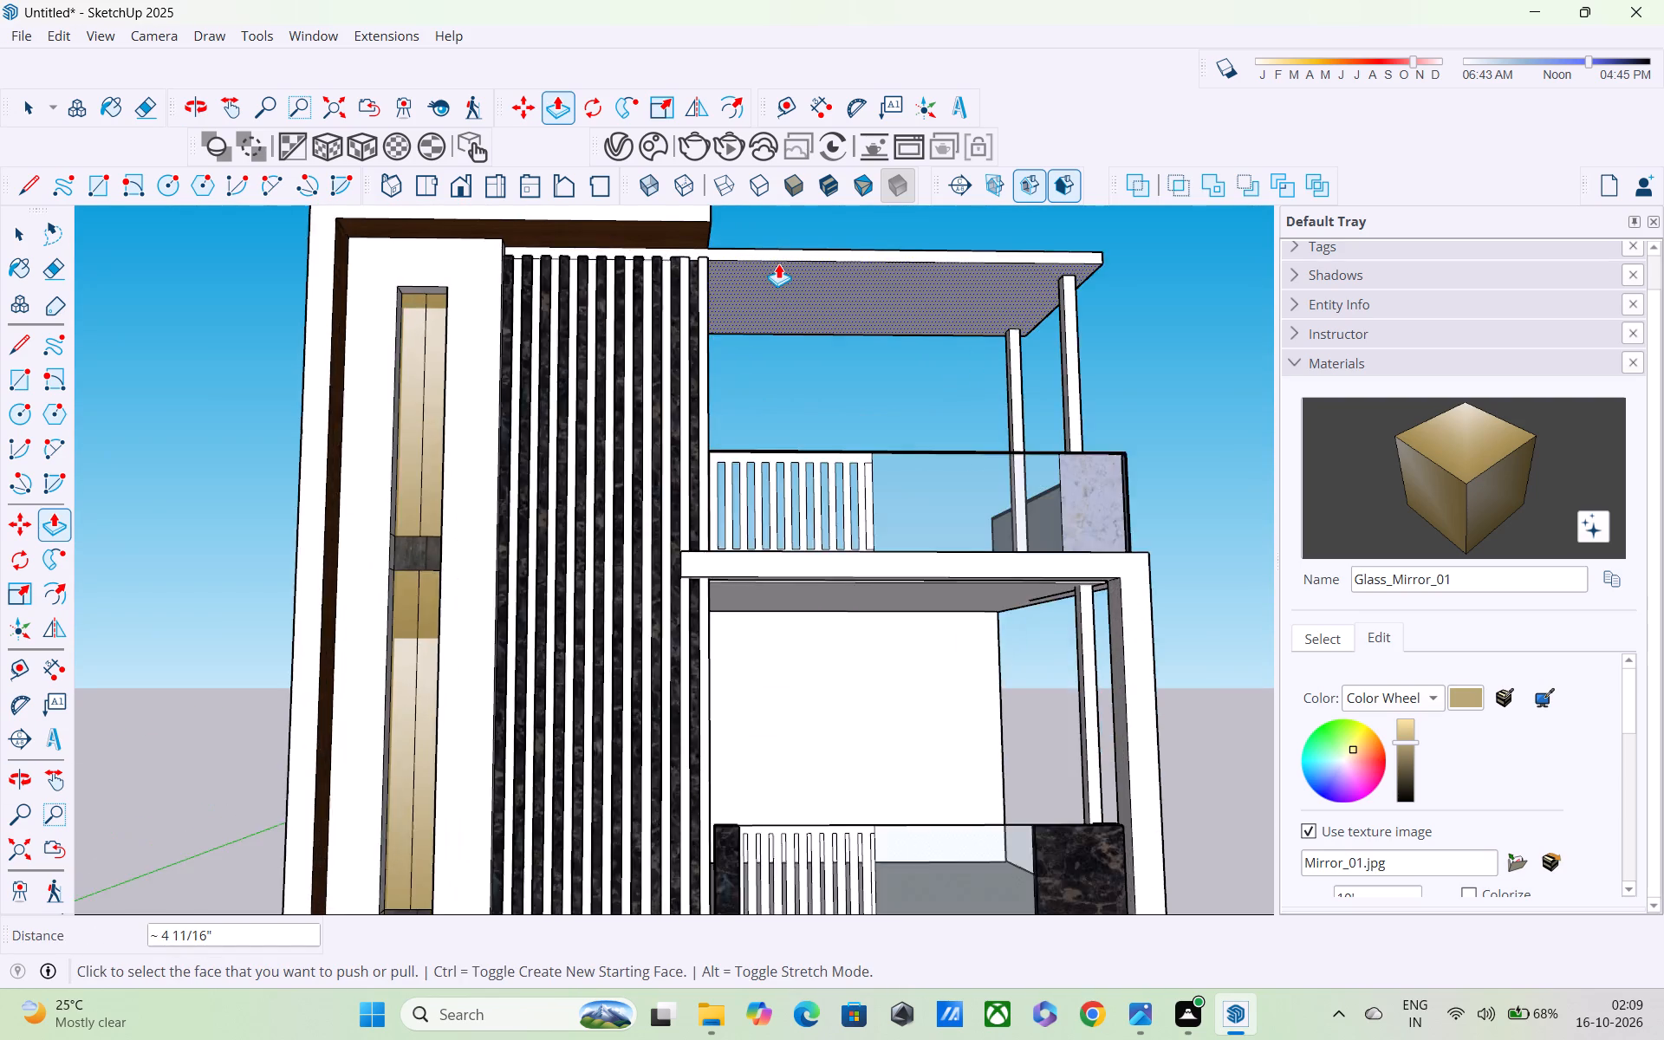
pyautogui.scroll(2, 778, 263)
pyautogui.scroll(-4, 778, 263)
pyautogui.moveTo(788, 295); pyautogui.dragTo(806, 387, button='middle')
pyautogui.scroll(-3, 239, 729)
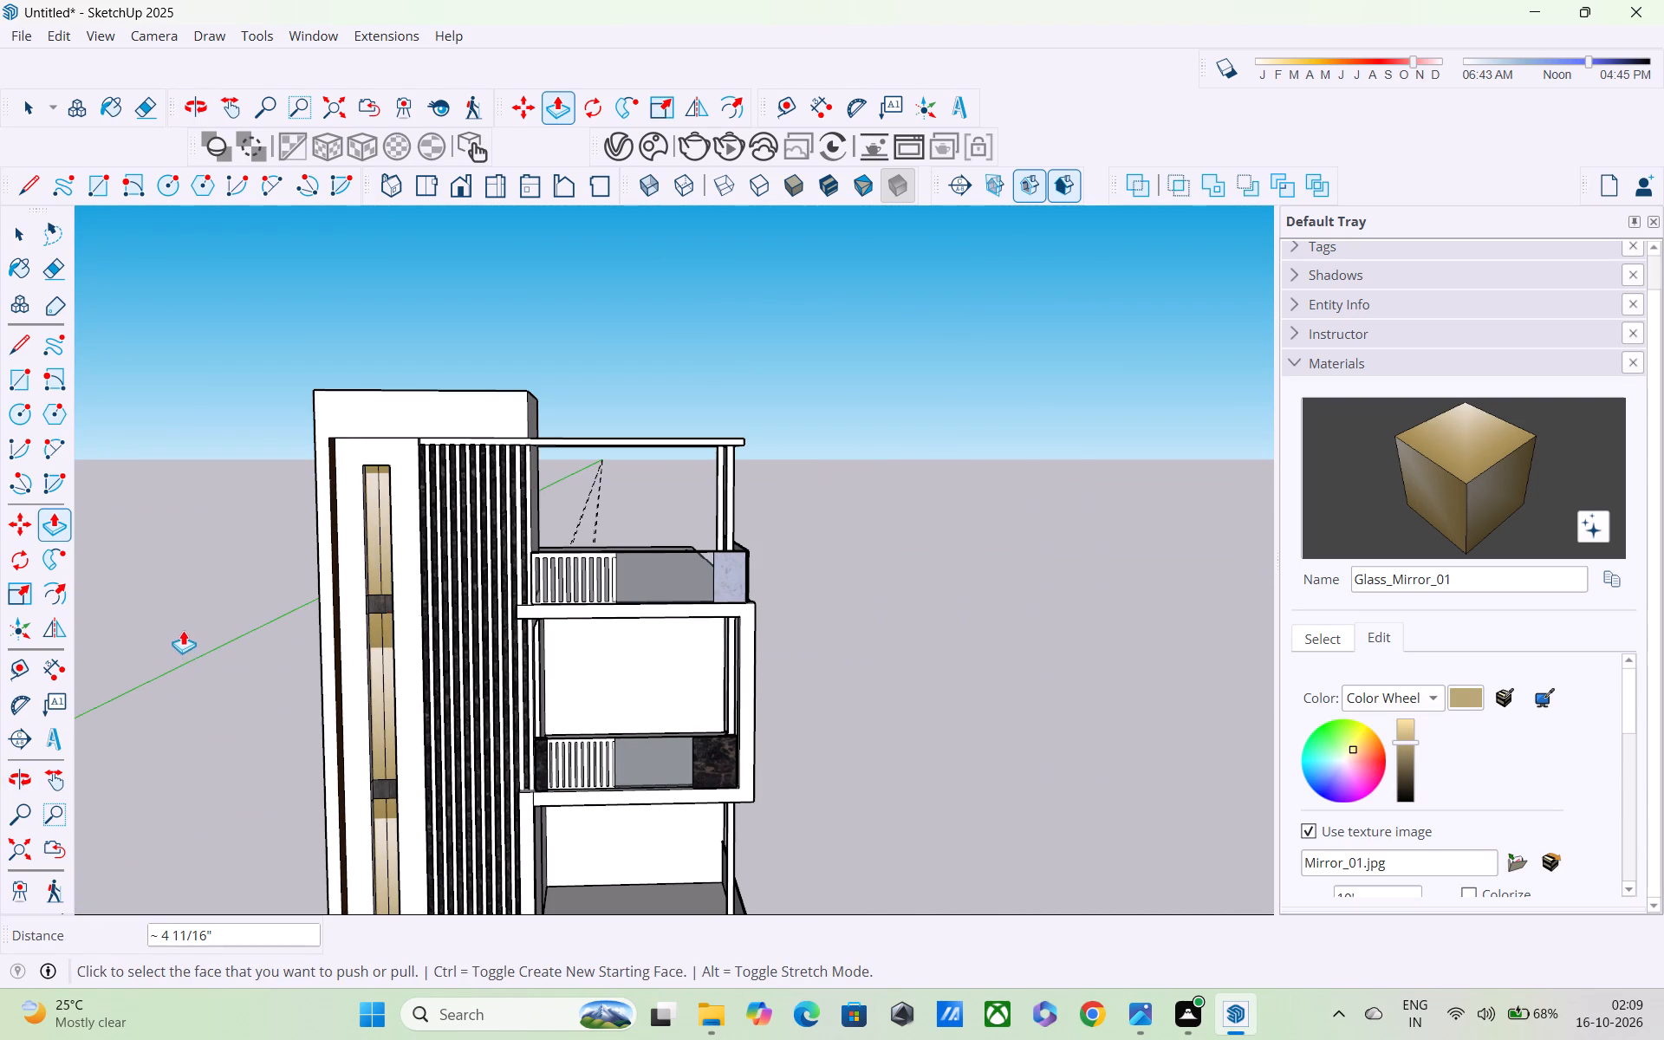
# Push/Pull the stair tower's U-shaped top face down about 1' 4 13/16", then fine-tune it by about 3/16".
pyautogui.moveTo(76, 458); pyautogui.dragTo(441, 767, button='middle')
pyautogui.scroll(3, 497, 704)
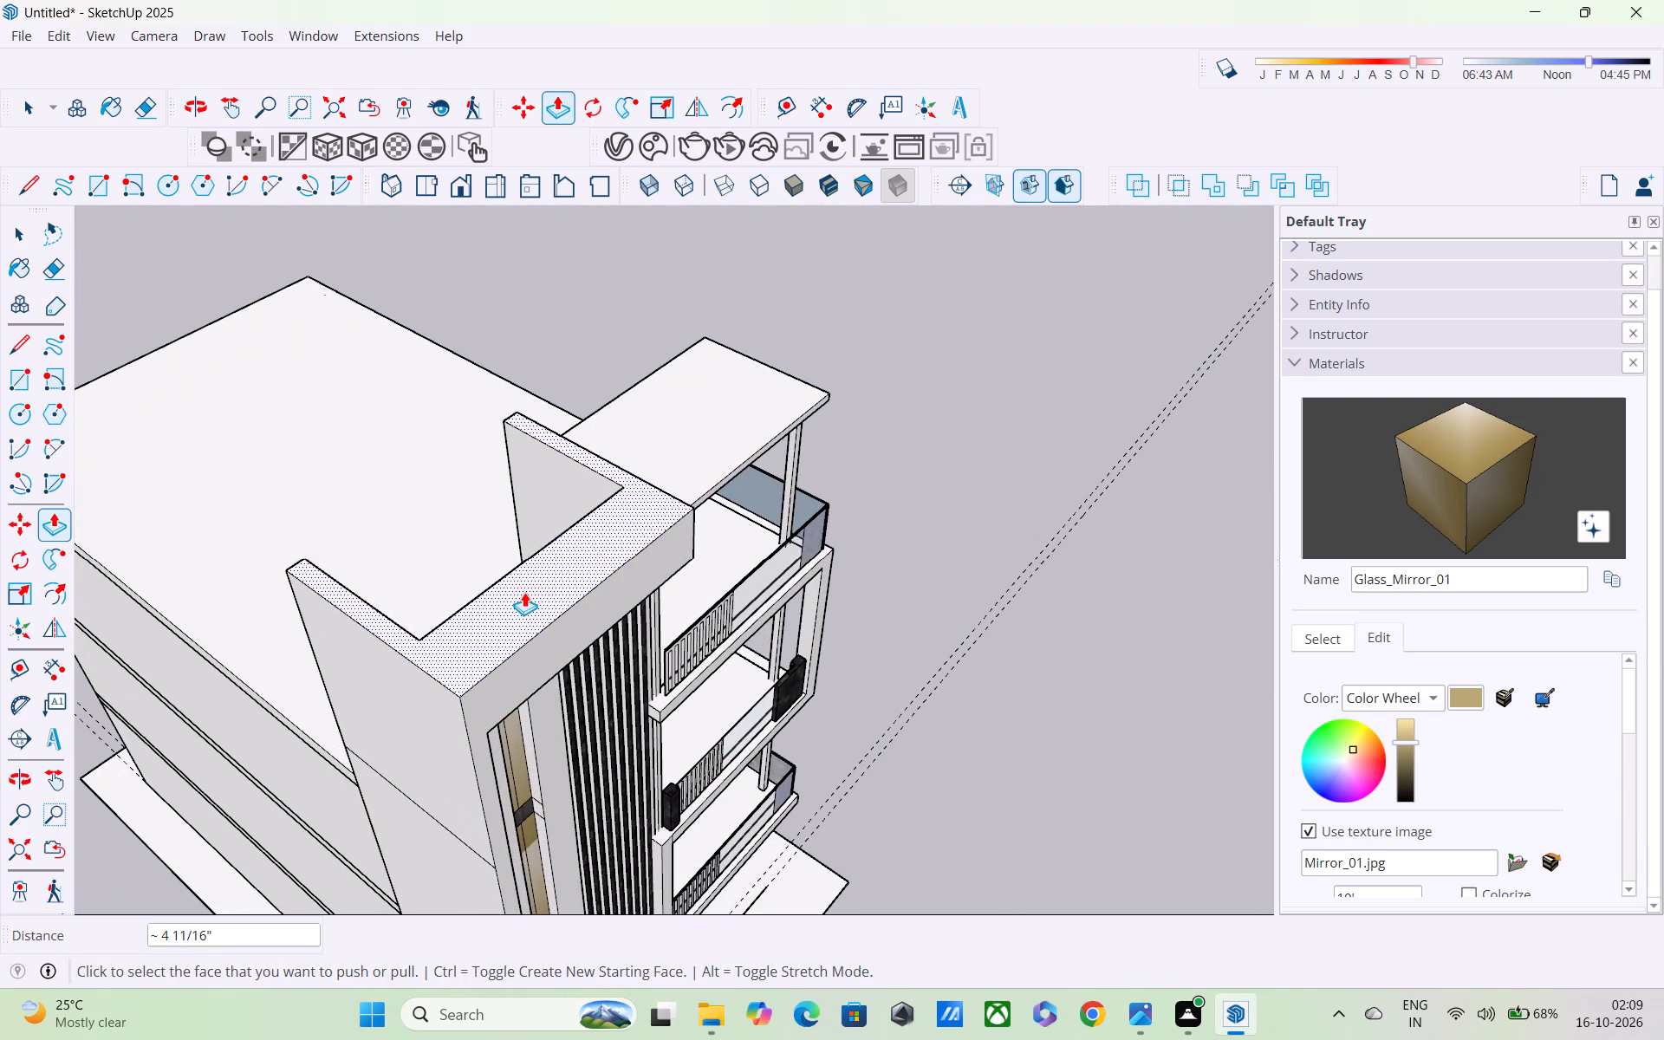
pyautogui.click(524, 592)
pyautogui.moveTo(537, 606); pyautogui.dragTo(559, 632)
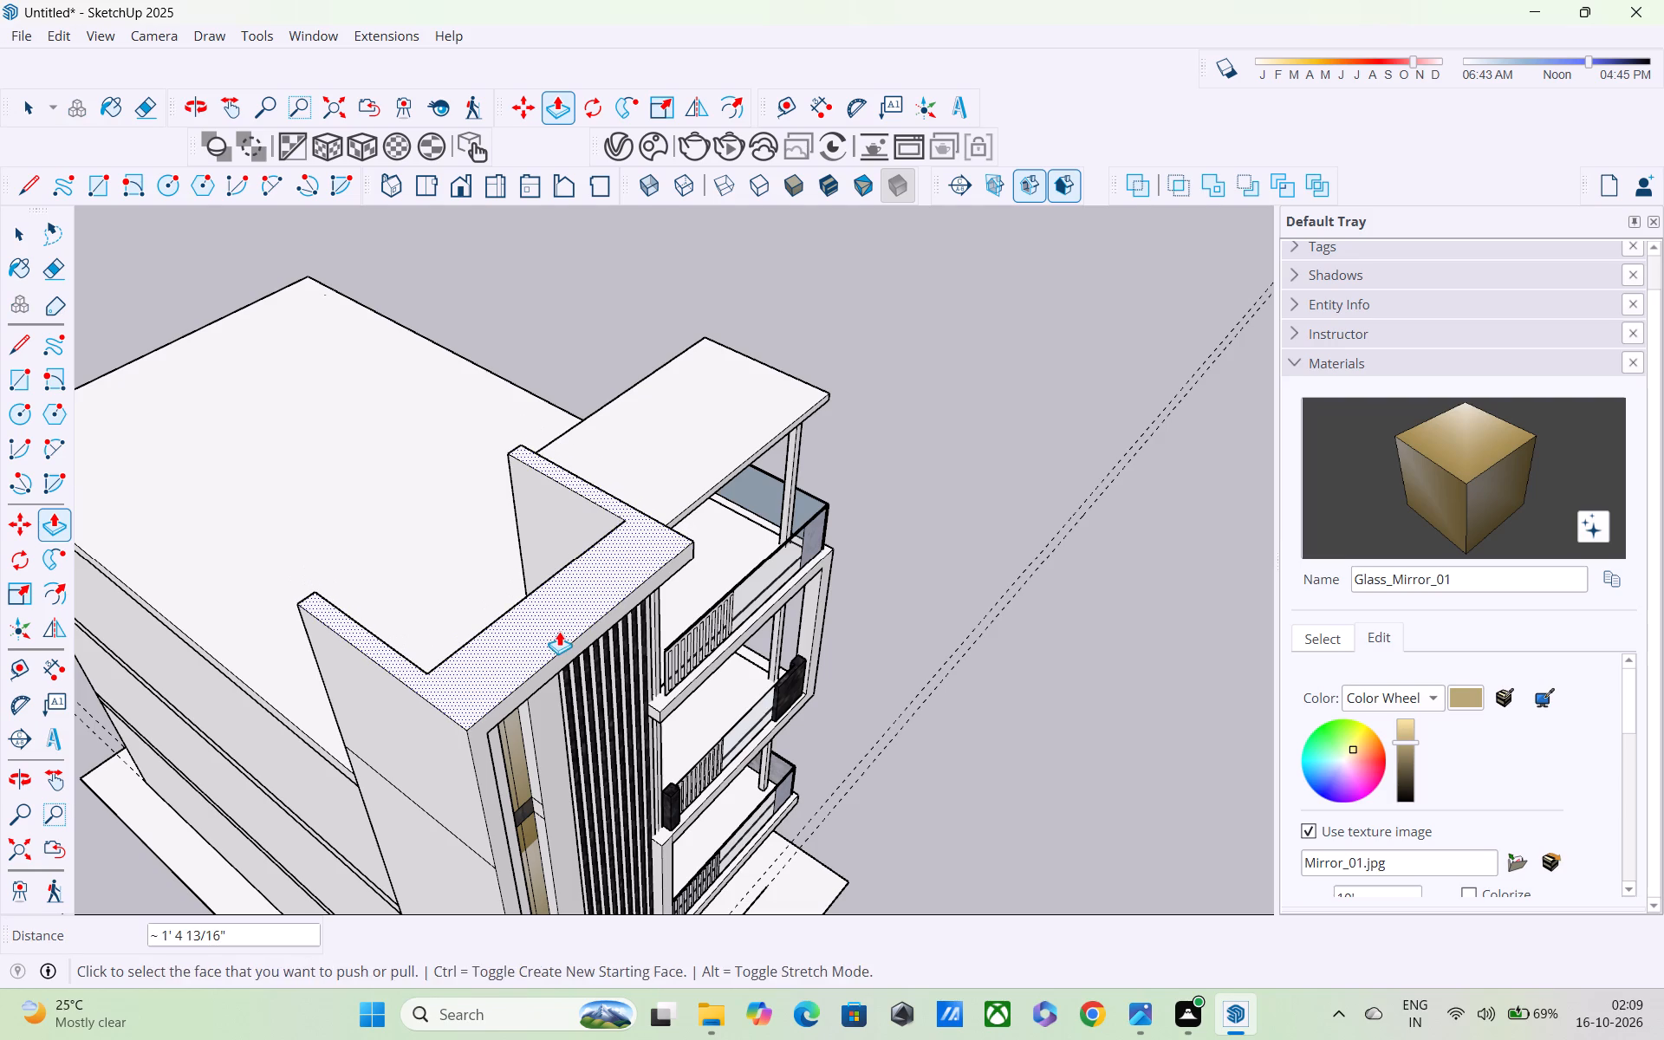
pyautogui.click(559, 629)
pyautogui.moveTo(559, 629); pyautogui.dragTo(553, 596, button='middle')
pyautogui.scroll(-1, 550, 608)
pyautogui.moveTo(550, 608); pyautogui.dragTo(456, 491, button='middle')
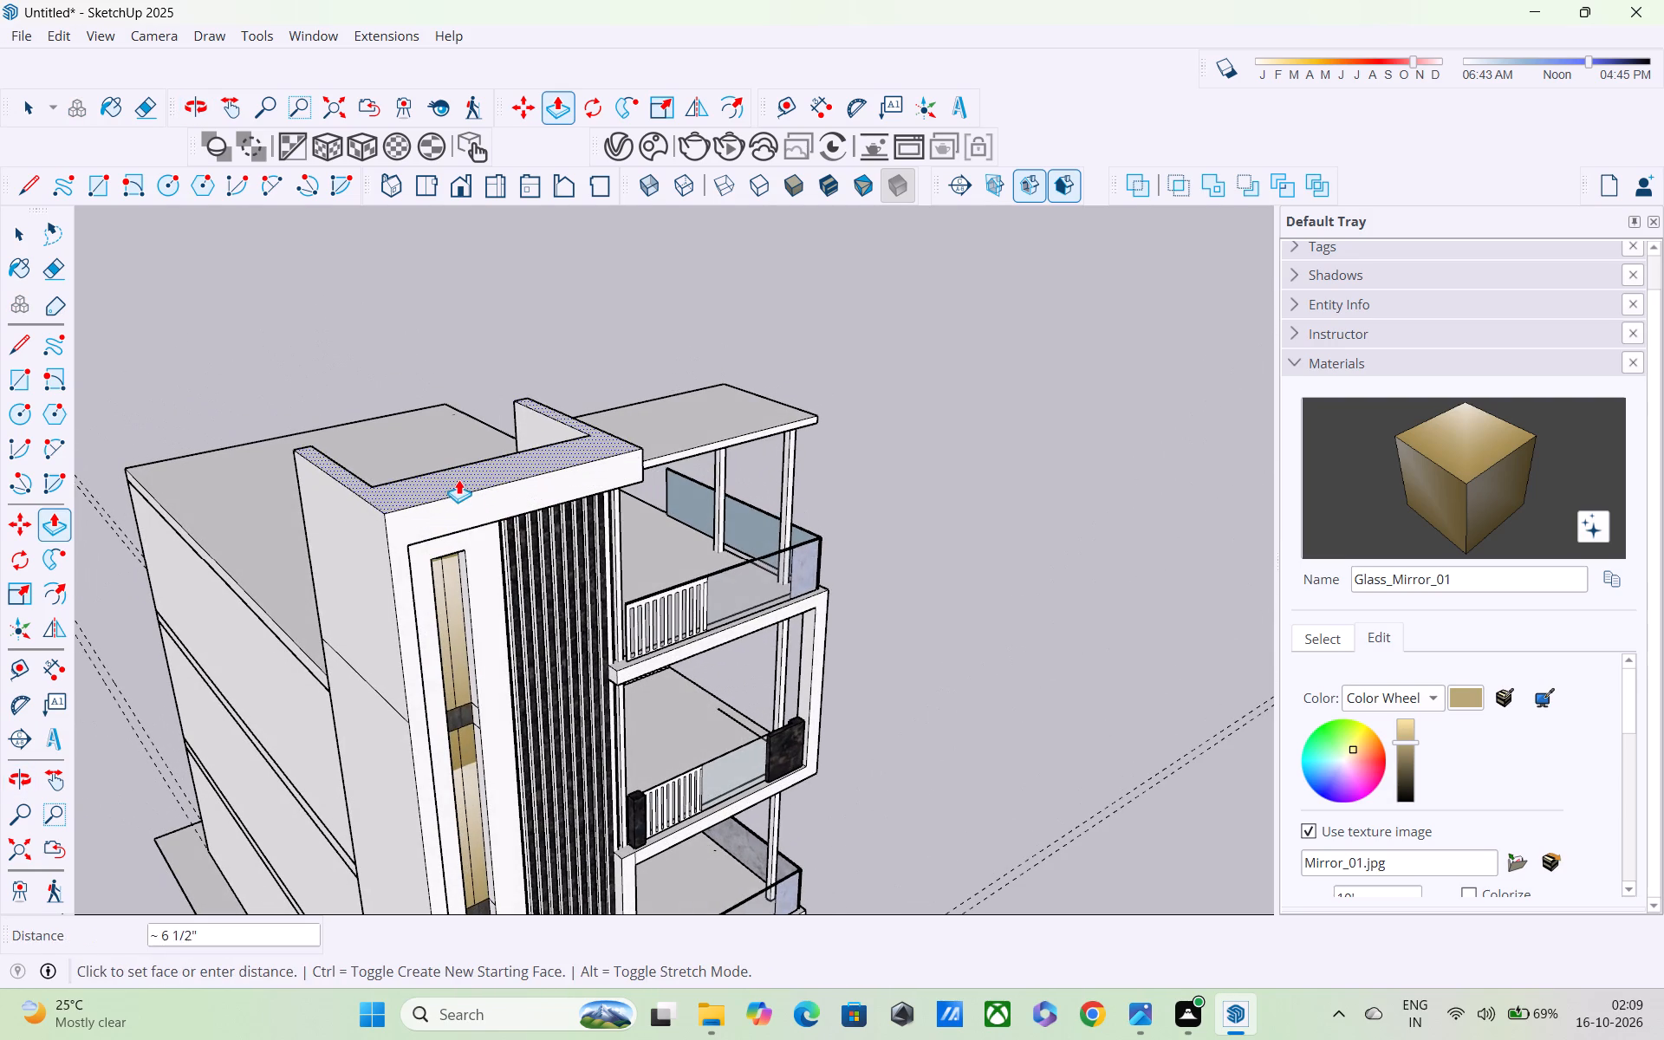
pyautogui.click(465, 492)
# Draw a rectangle between opposite corners of the stair tower's open top to cap it with a roof face.
pyautogui.moveTo(482, 513); pyautogui.dragTo(685, 757, button='middle')
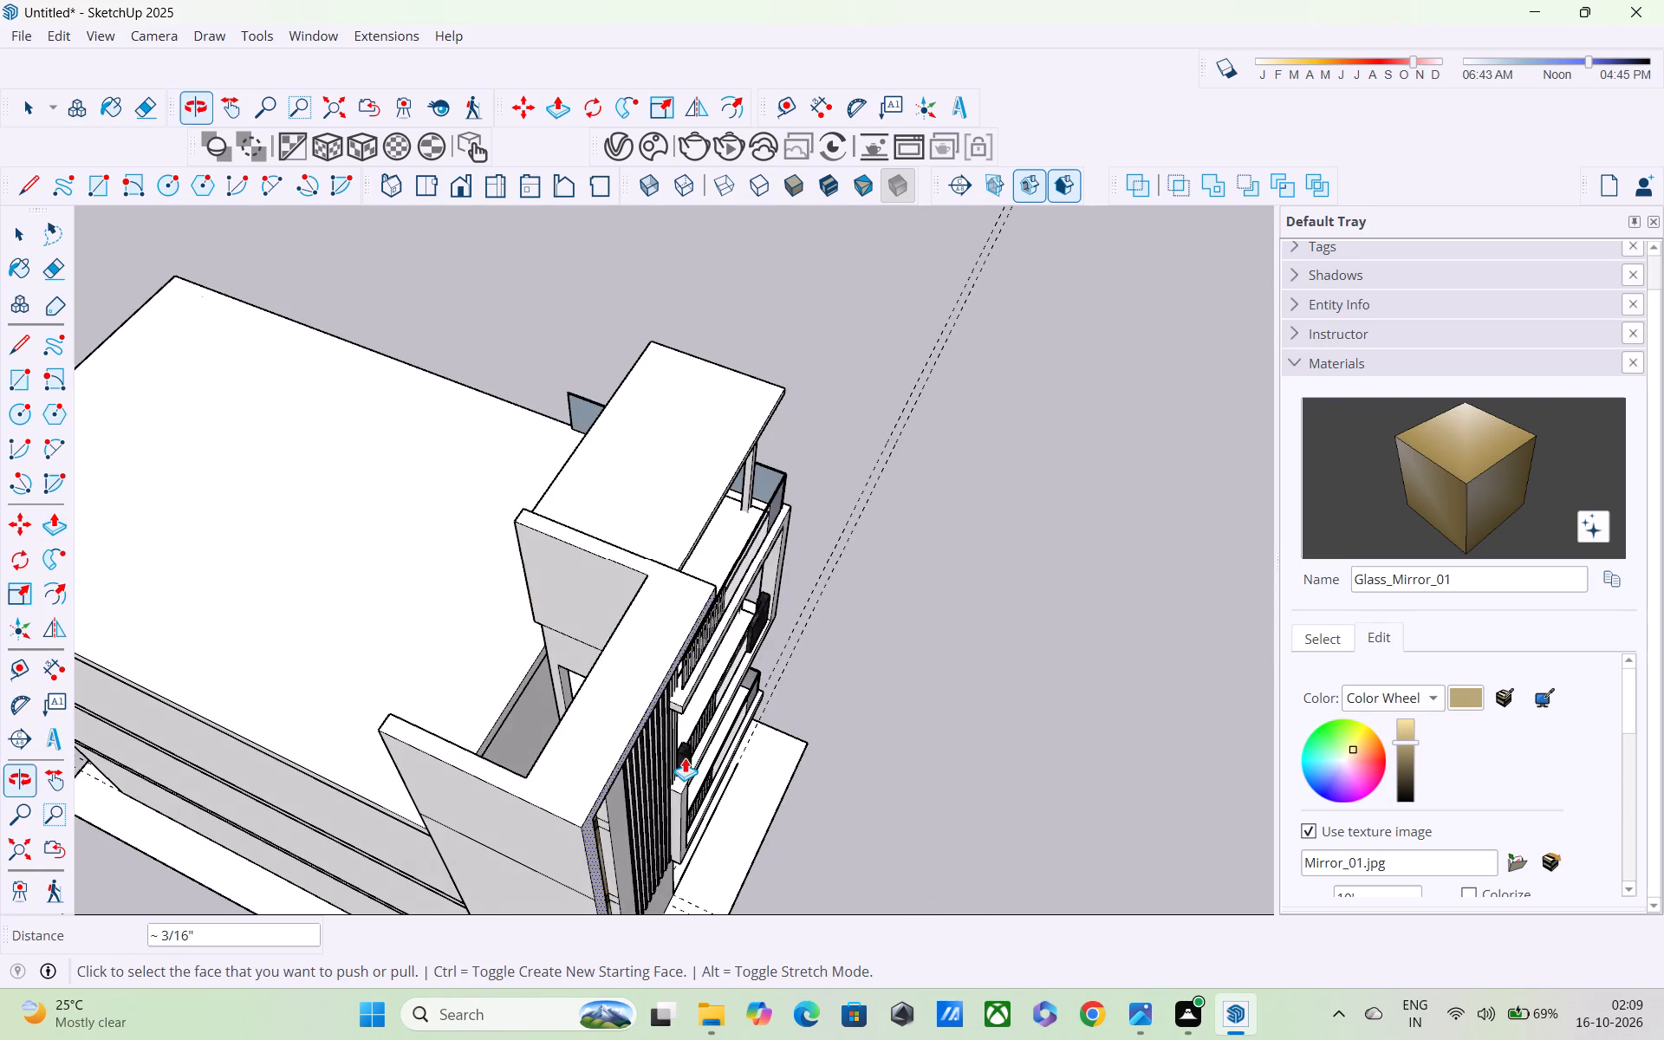
pyautogui.scroll(-2, 681, 746)
pyautogui.moveTo(692, 771); pyautogui.dragTo(757, 885, button='middle')
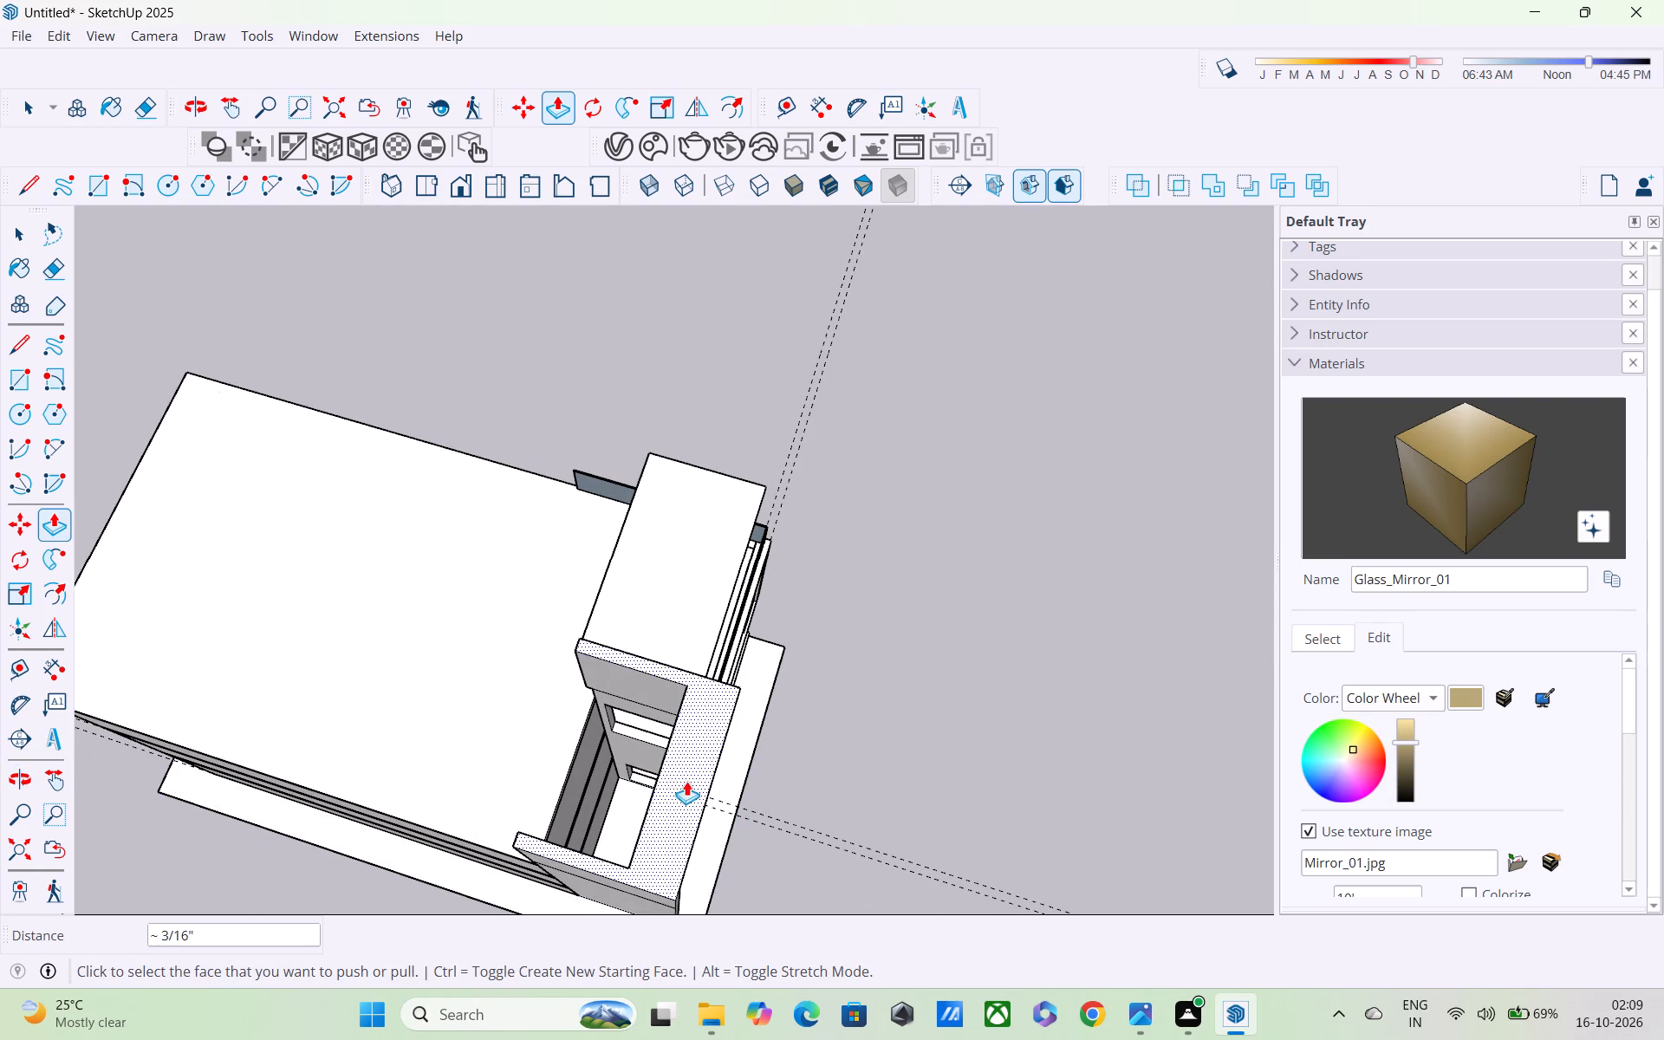
pyautogui.press('r')
pyautogui.scroll(2, 594, 679)
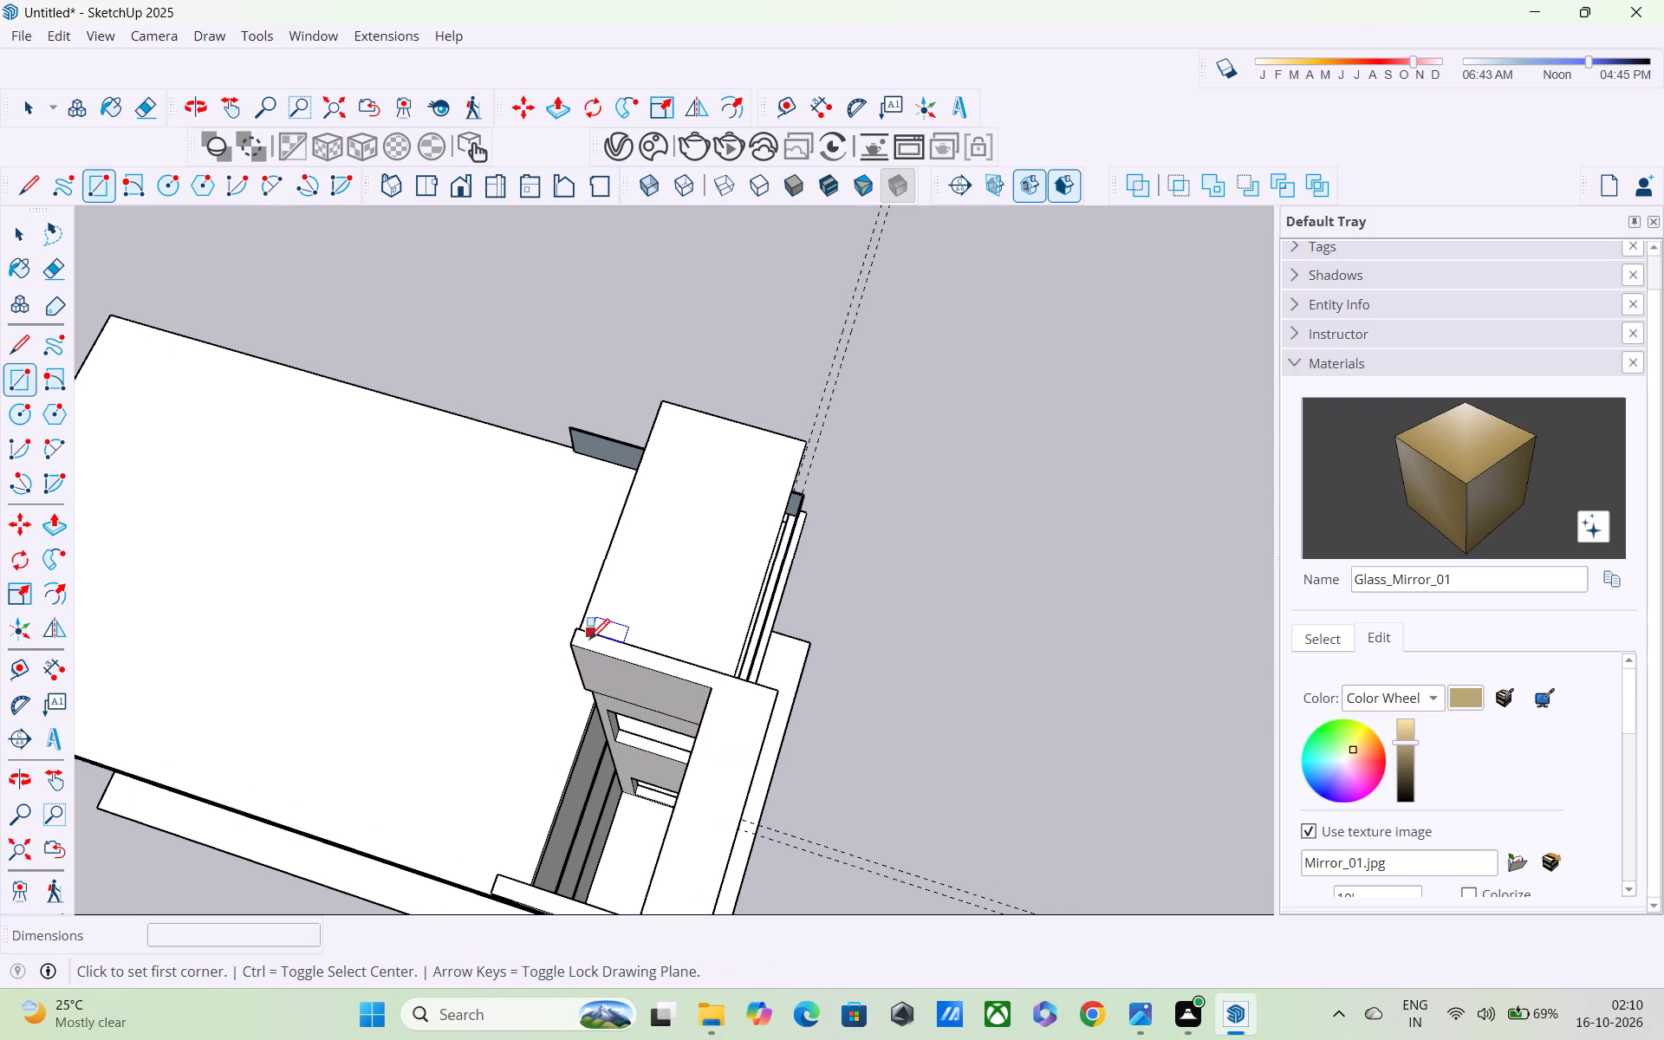
pyautogui.click(577, 631)
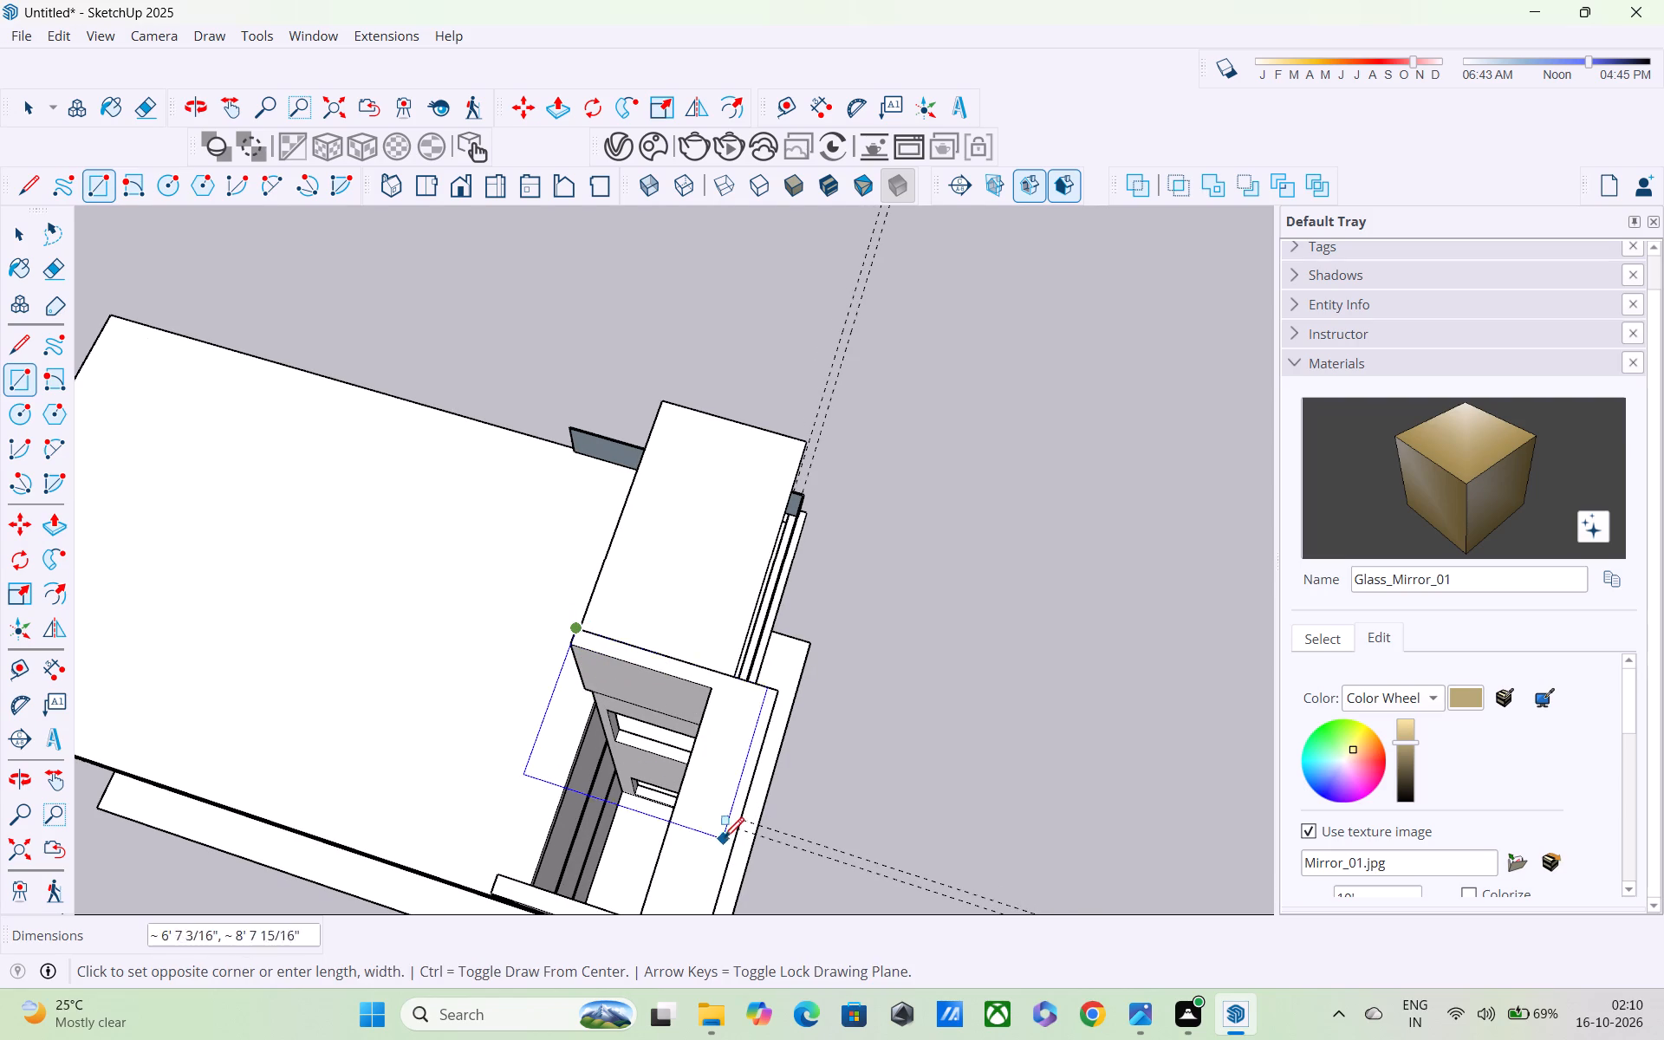
pyautogui.moveTo(699, 917); pyautogui.dragTo(692, 817, button='middle')
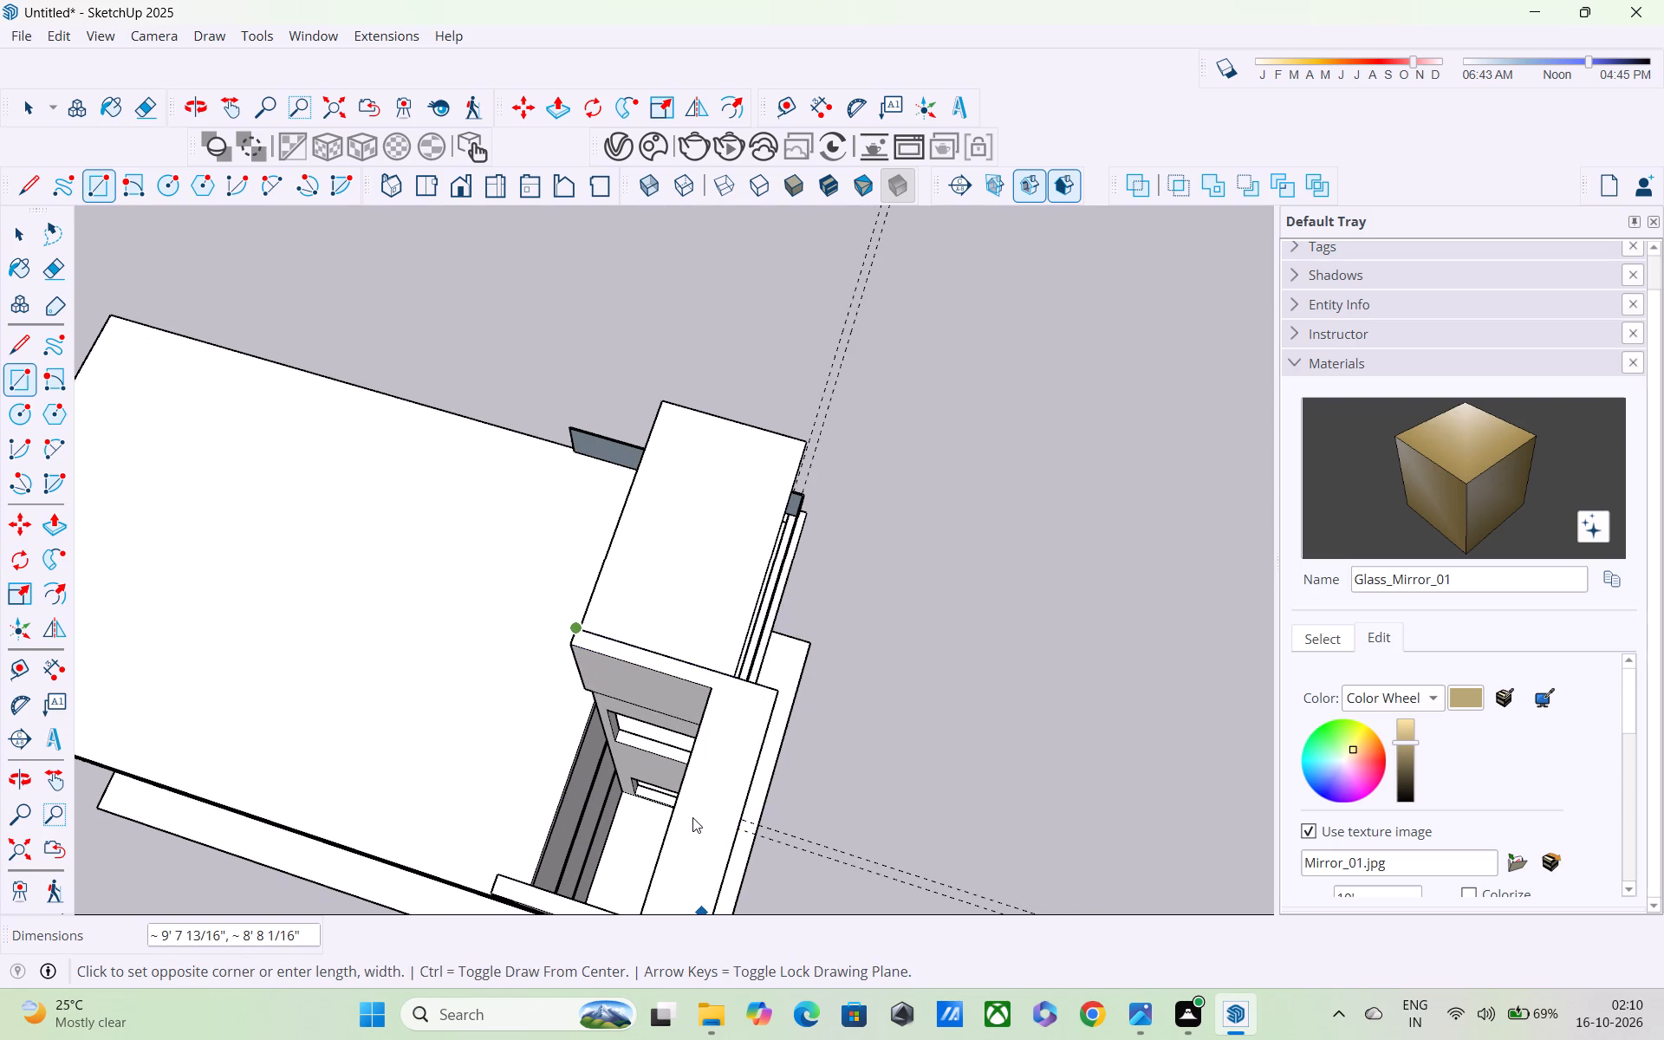
pyautogui.moveTo(692, 817); pyautogui.dragTo(683, 762, button='middle')
pyautogui.scroll(-2, 659, 780)
pyautogui.keyDown('shift'); pyautogui.moveTo(608, 844); pyautogui.dragTo(605, 732, button='middle'); pyautogui.keyUp('shift')
pyautogui.keyDown('shift'); pyautogui.scroll(-1, 605, 728); pyautogui.keyUp('shift')
pyautogui.keyDown('shift'); pyautogui.moveTo(605, 732); pyautogui.dragTo(621, 709, button='middle'); pyautogui.keyUp('shift')
pyautogui.click(699, 691)
# Draw a rectangle about 11' 6 1/16" by 10' 4 1/8" closing the stair tower's open side facing the roof terrace.
pyautogui.scroll(-1, 695, 705)
pyautogui.scroll(-3, 628, 792)
pyautogui.moveTo(622, 790); pyautogui.dragTo(621, 634, button='middle')
pyautogui.moveTo(586, 668); pyautogui.dragTo(861, 705, button='middle')
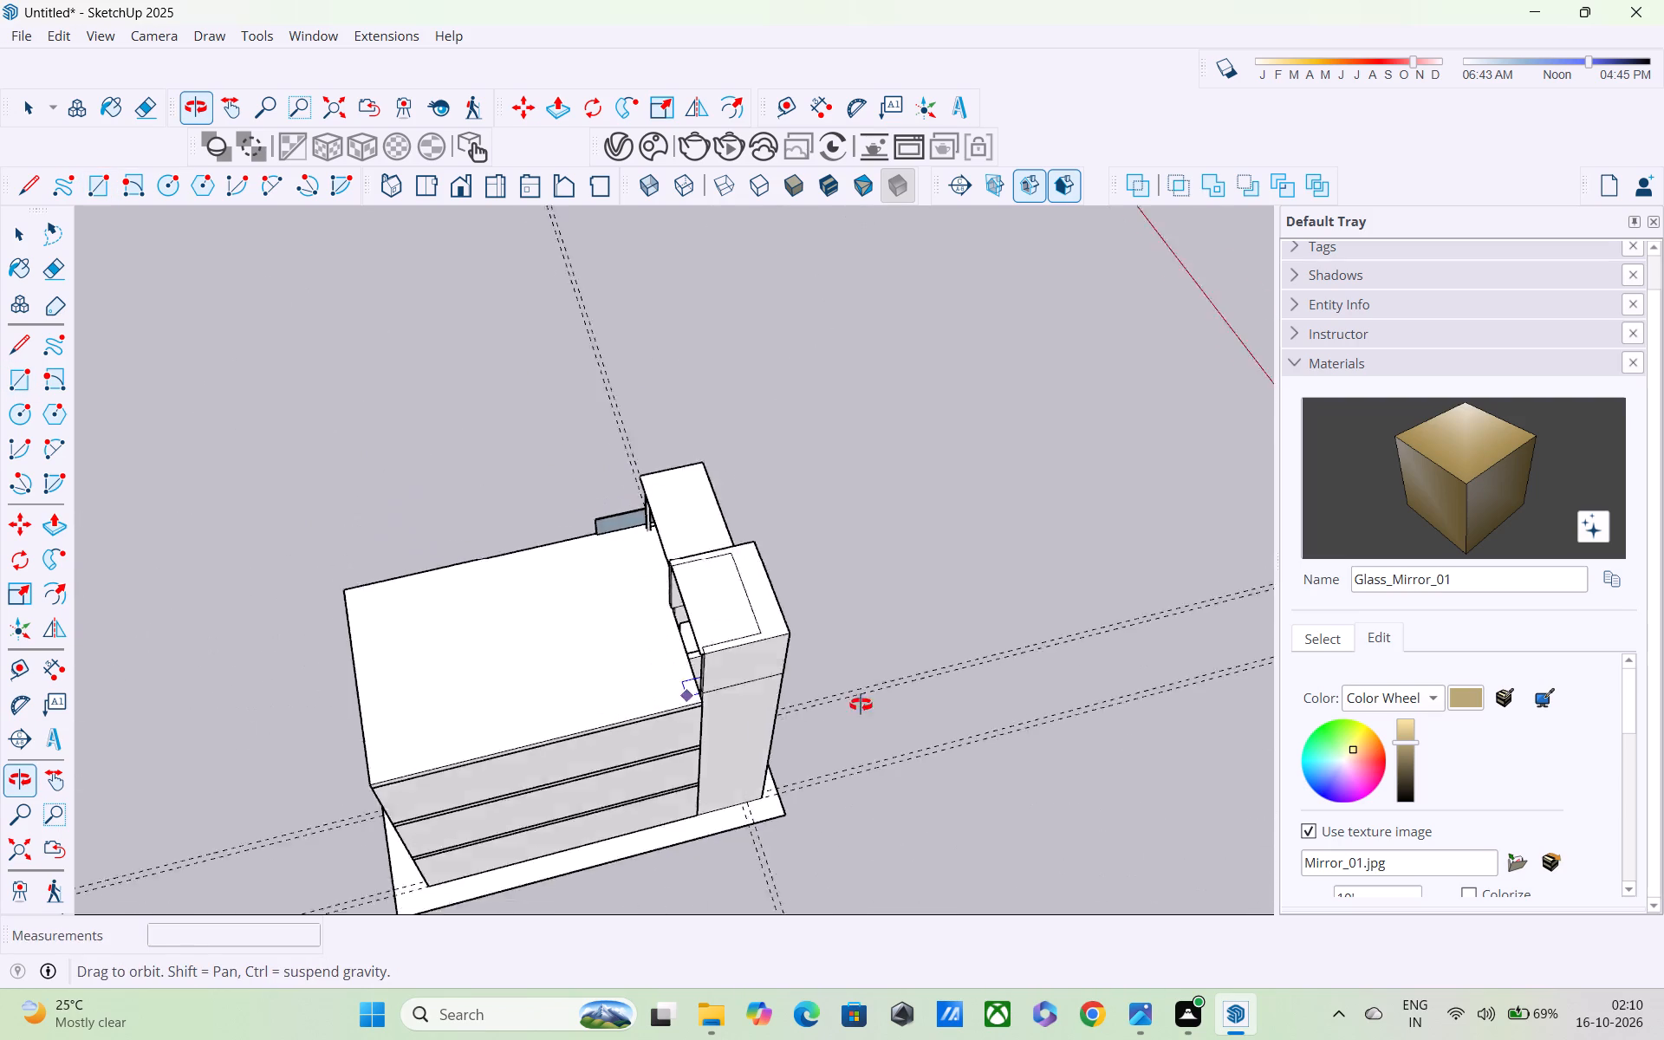
pyautogui.moveTo(861, 705); pyautogui.dragTo(874, 686, button='middle')
pyautogui.moveTo(693, 661); pyautogui.dragTo(775, 540, button='middle')
pyautogui.scroll(2, 739, 548)
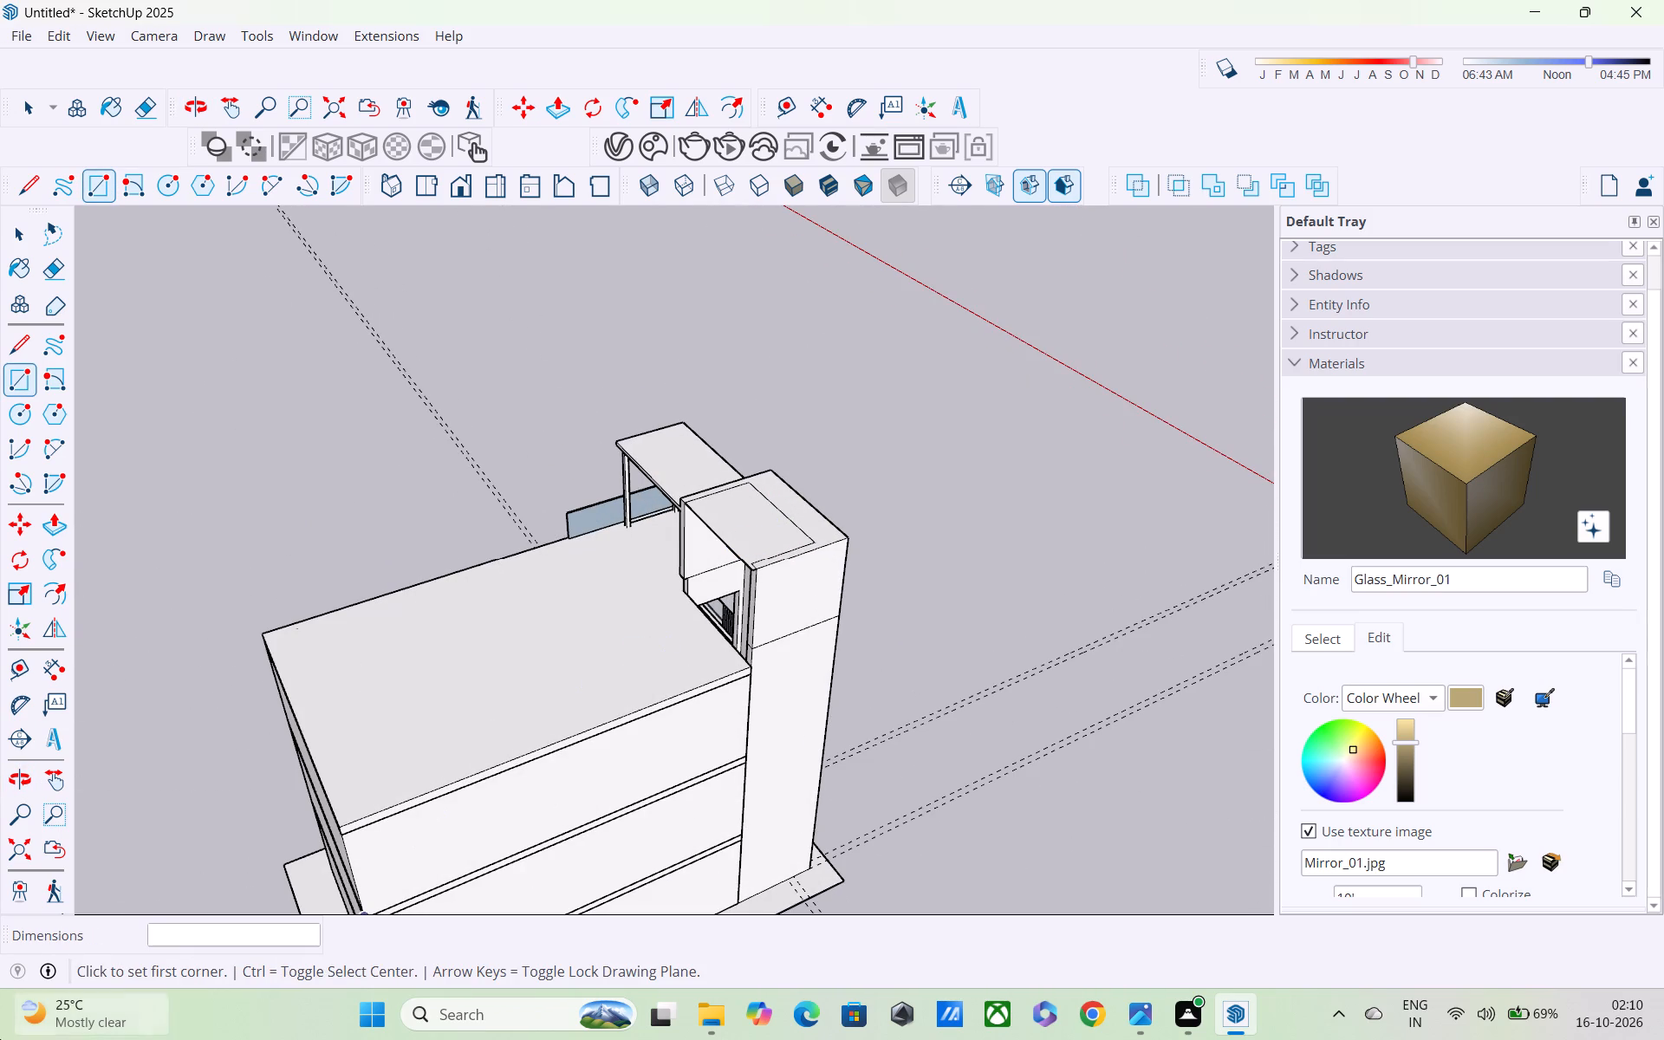
pyautogui.scroll(-1, 46, 959)
pyautogui.moveTo(68, 939); pyautogui.dragTo(342, 1011, button='middle')
pyautogui.scroll(-2, 56, 1001)
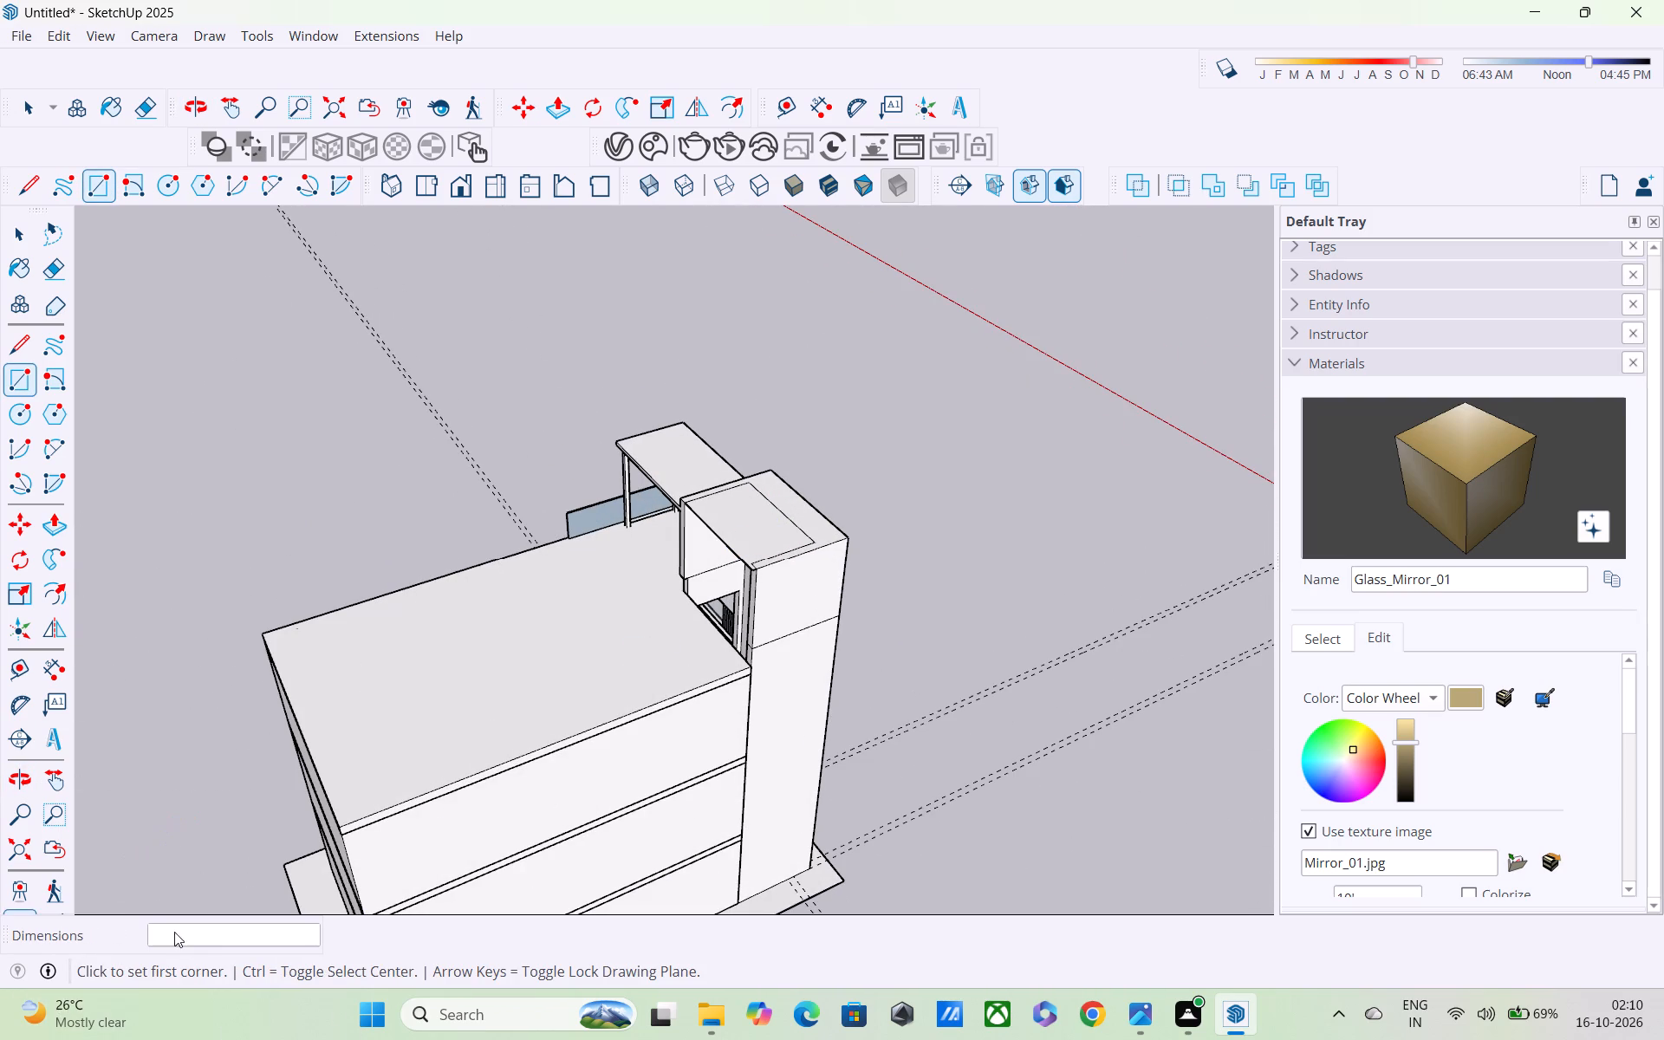
pyautogui.moveTo(612, 800); pyautogui.dragTo(914, 854, button='middle')
pyautogui.scroll(3, 697, 610)
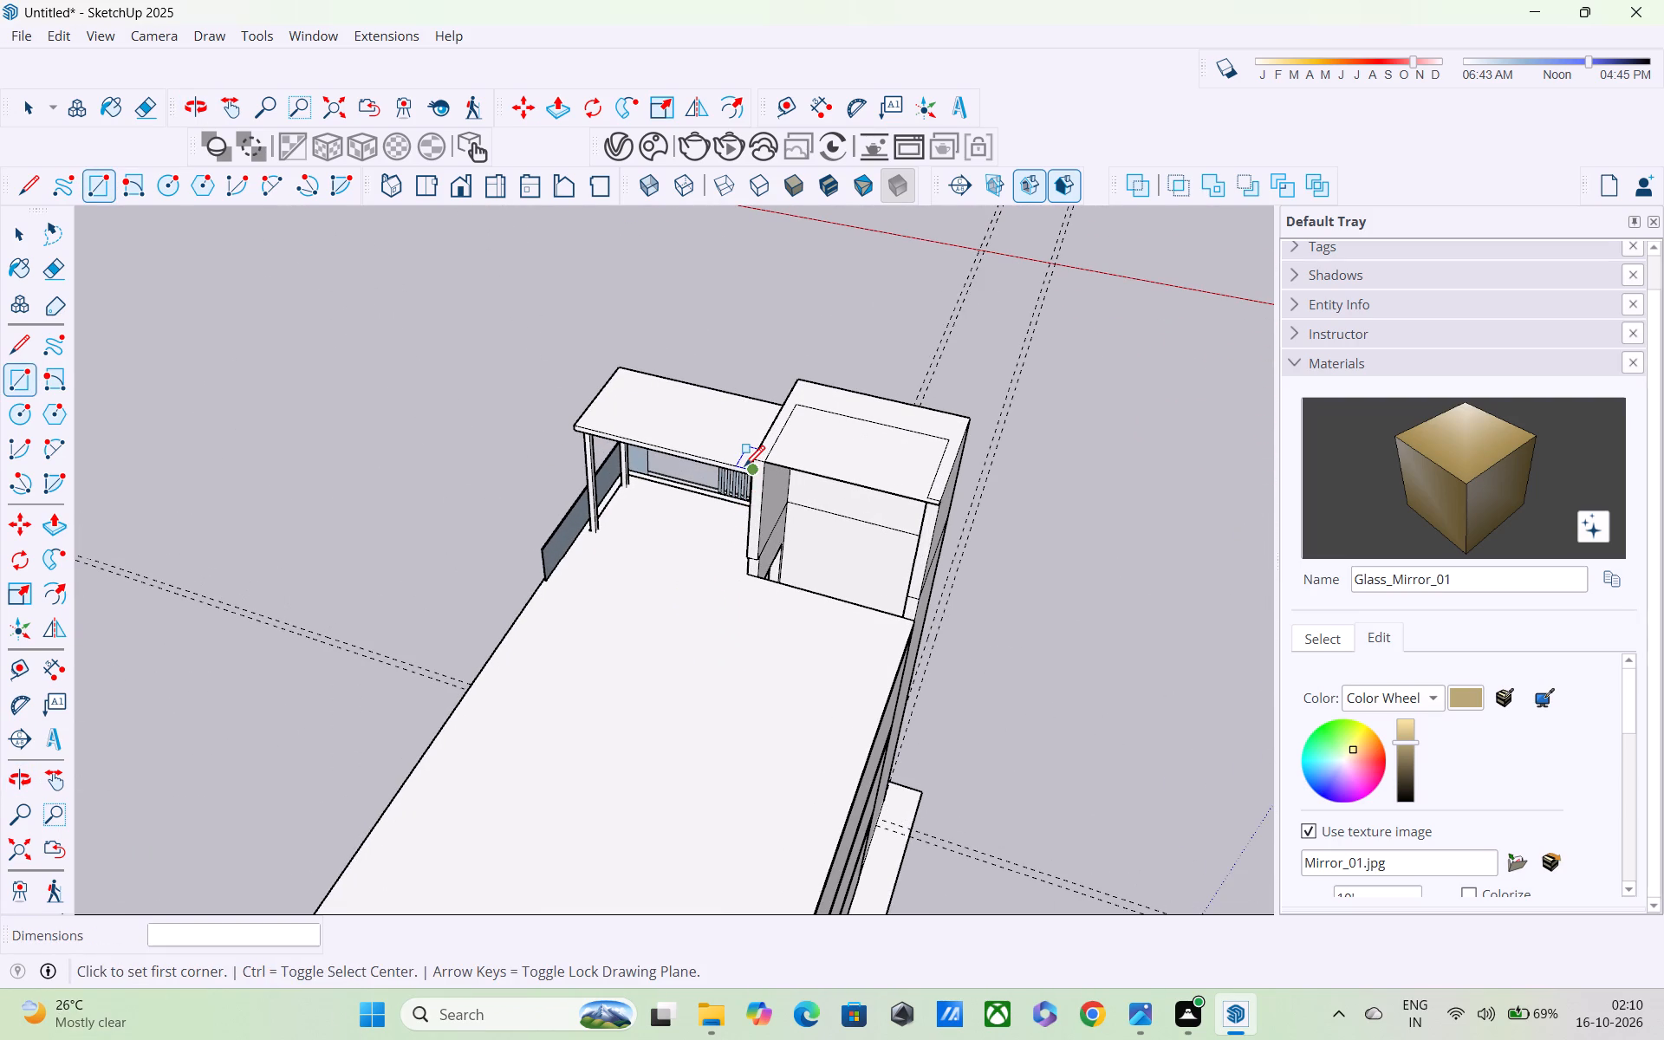
pyautogui.click(748, 465)
pyautogui.click(908, 621)
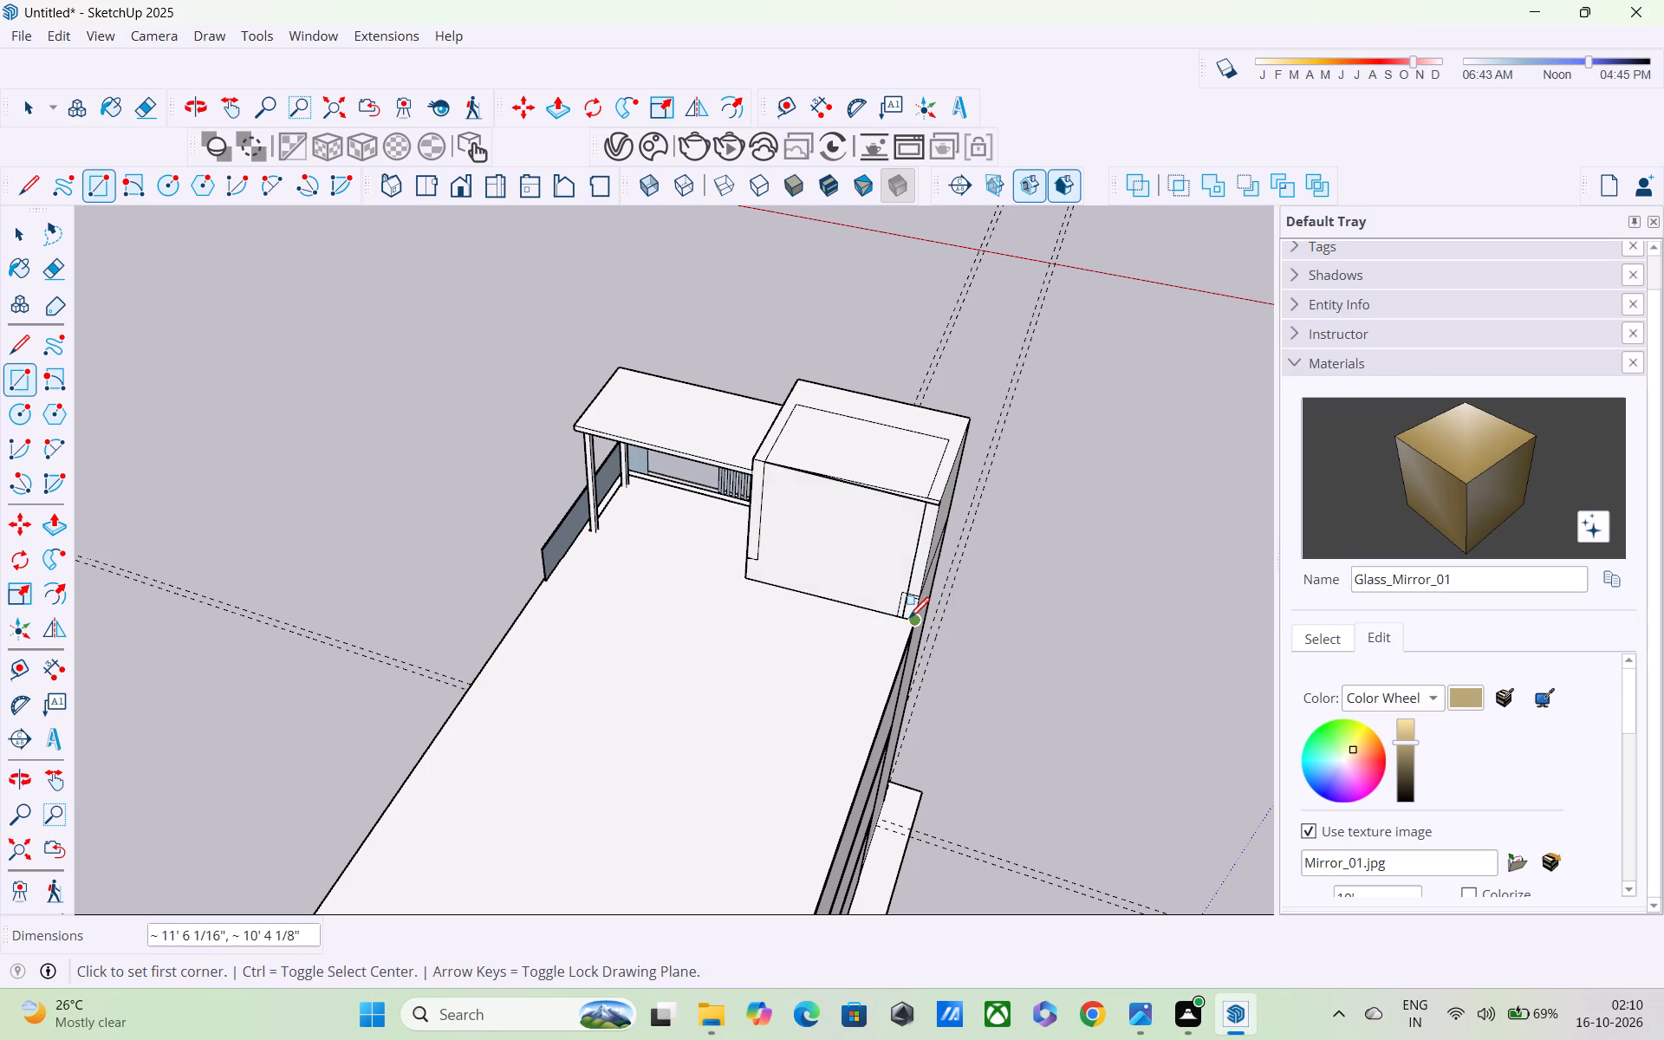
# Erase the leftover inner wall edges on the stair tower's new roof face.
pyautogui.moveTo(909, 620); pyautogui.dragTo(650, 844, button='middle')
pyautogui.scroll(-1, 664, 809)
pyautogui.moveTo(667, 809); pyautogui.dragTo(473, 627, button='middle')
pyautogui.scroll(-1, 471, 627)
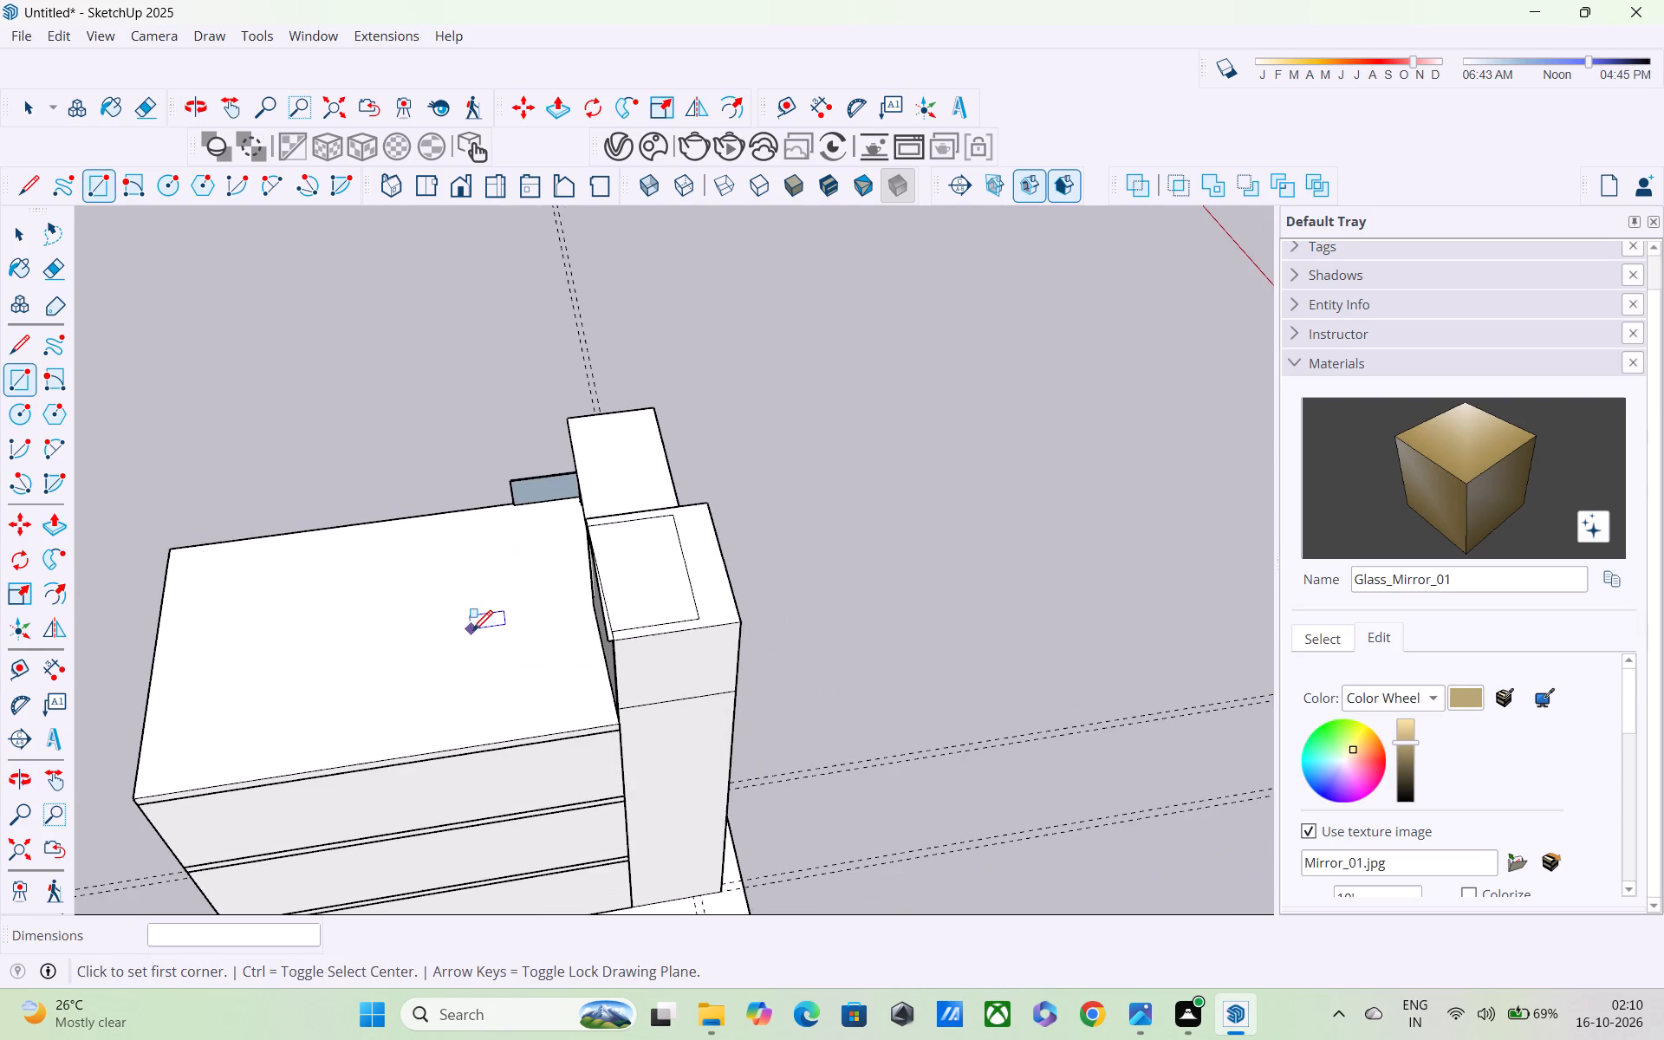
pyautogui.scroll(-1, 473, 670)
pyautogui.moveTo(541, 806); pyautogui.dragTo(560, 999, button='middle')
pyautogui.scroll(1, 605, 775)
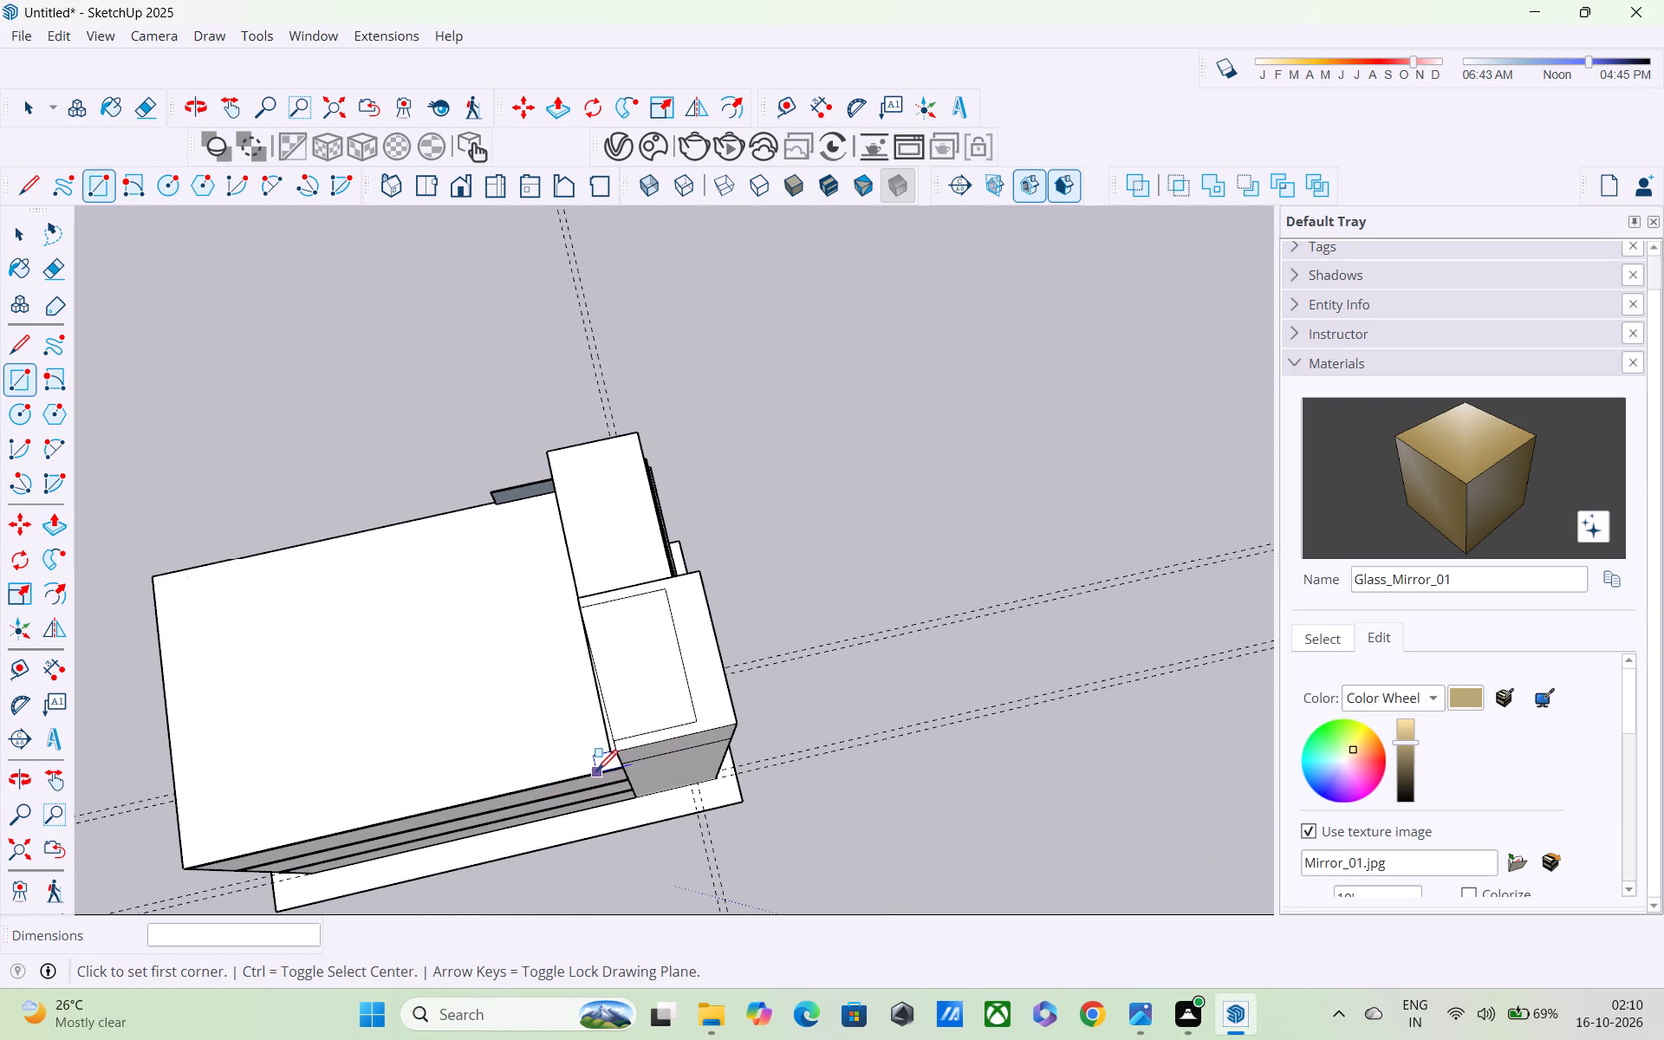
pyautogui.press('e')
pyautogui.click(676, 627)
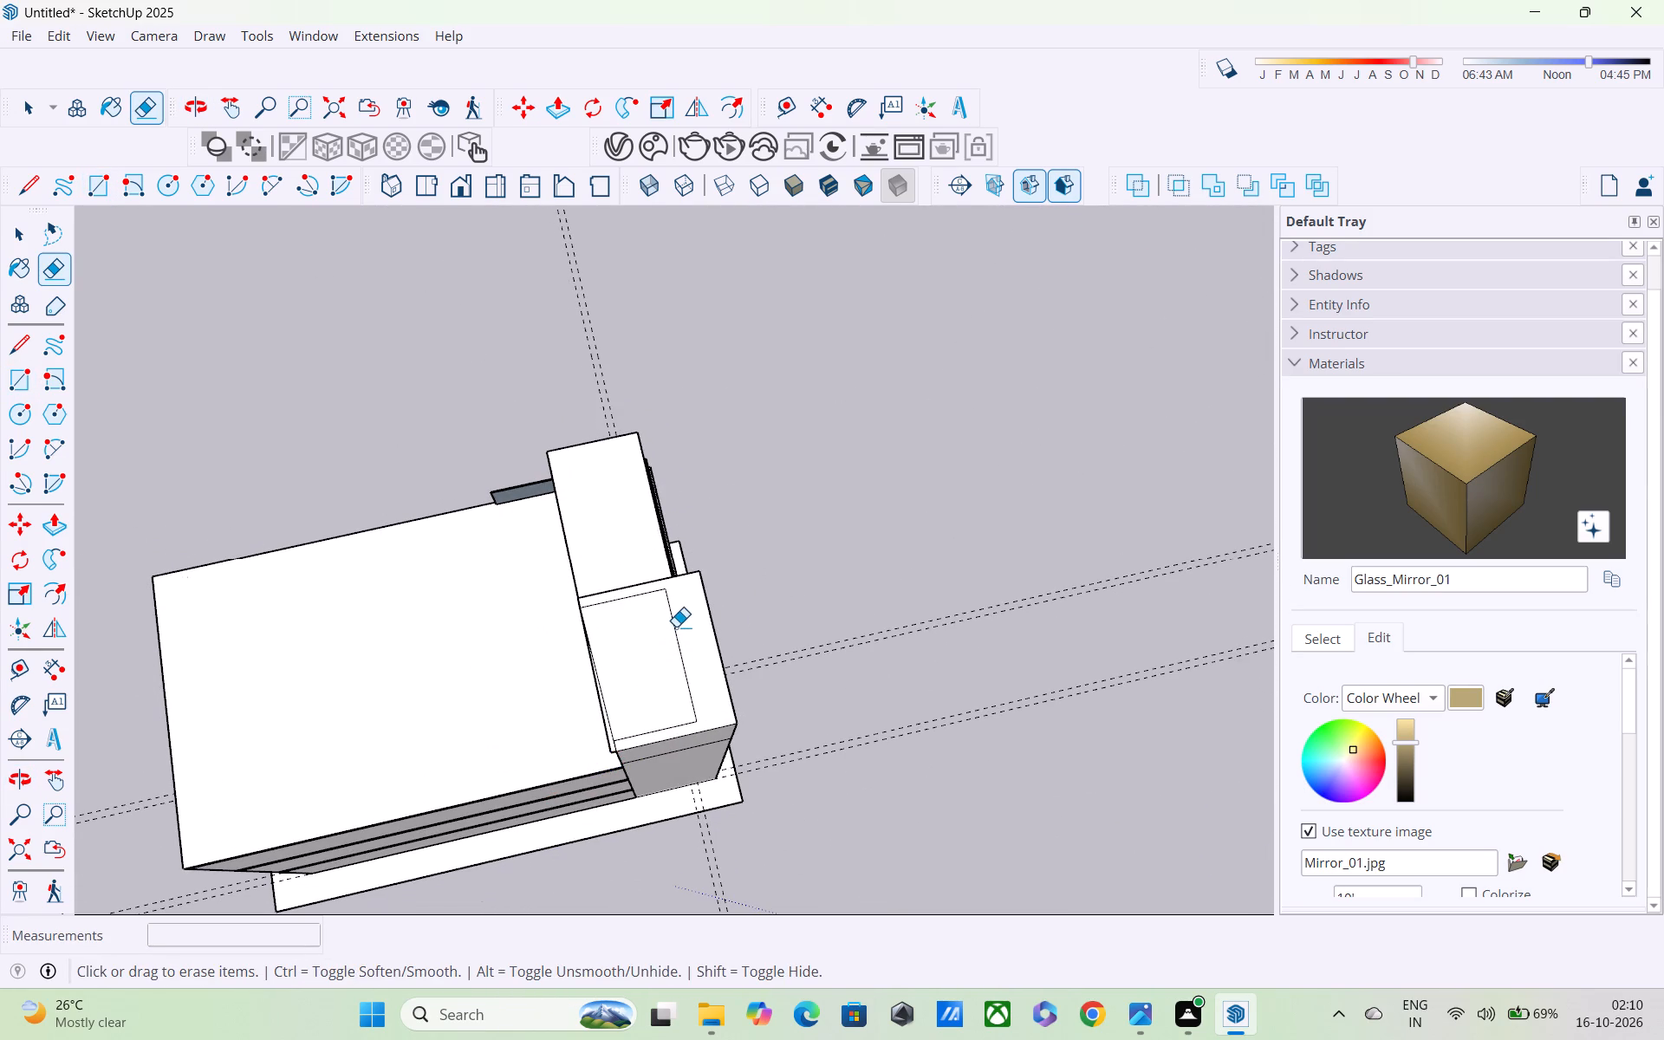
pyautogui.click(656, 592)
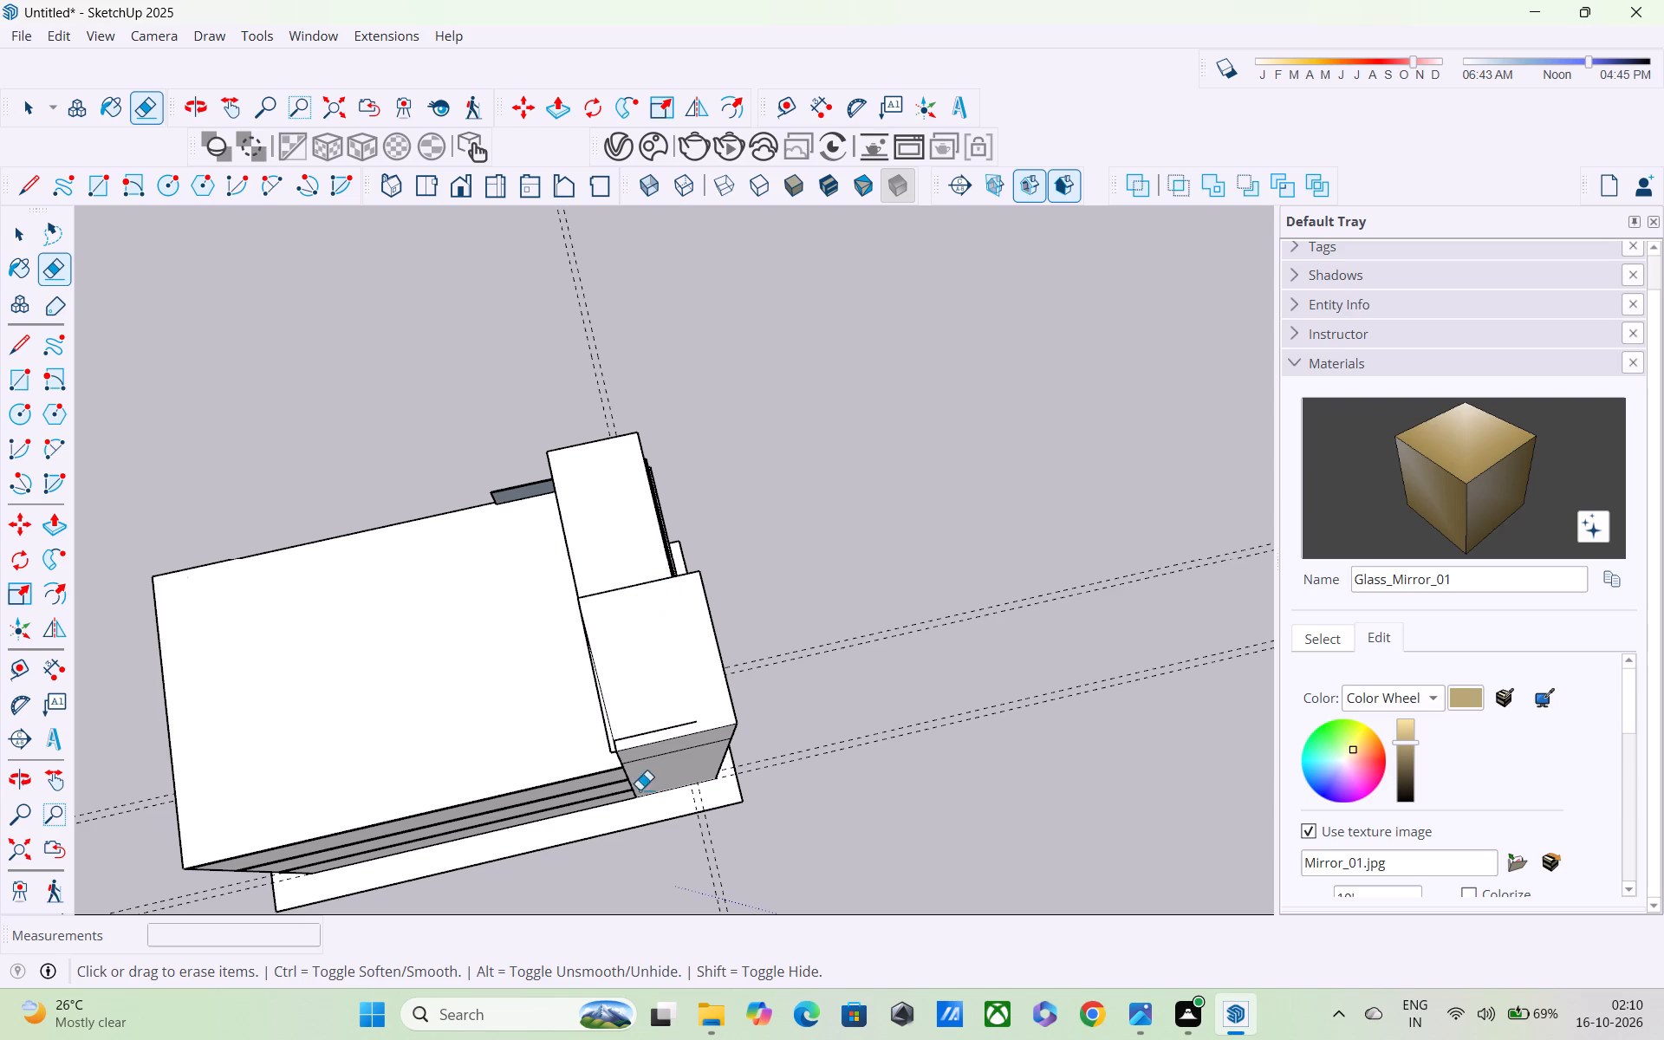
pyautogui.click(660, 732)
pyautogui.moveTo(660, 732); pyautogui.dragTo(800, 658, button='middle')
pyautogui.moveTo(660, 732); pyautogui.dragTo(720, 692)
# Draw a rectangle about 3' 2" by 3' 9 15/16" on the tower roof, near the corner beside the canopy and terrace.
pyautogui.moveTo(741, 698); pyautogui.dragTo(885, 552, button='middle')
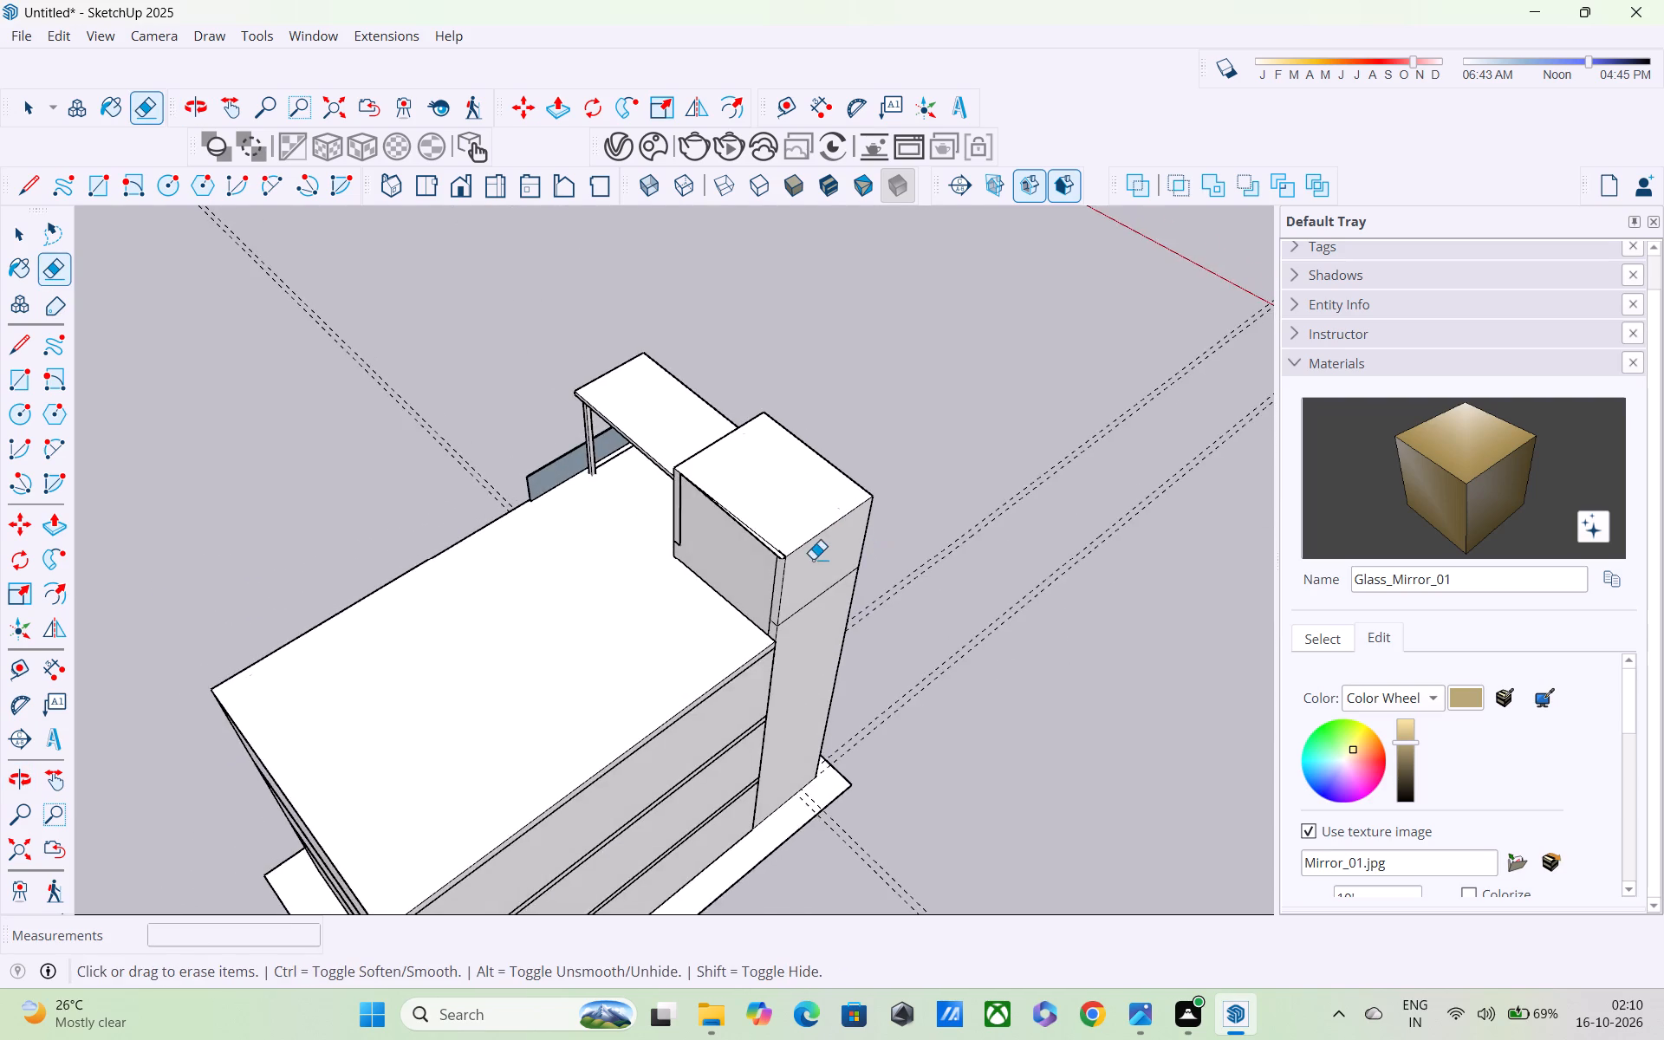
pyautogui.scroll(3, 813, 560)
pyautogui.moveTo(727, 588); pyautogui.dragTo(827, 460, button='middle')
pyautogui.scroll(3, 821, 460)
pyautogui.moveTo(814, 497); pyautogui.dragTo(685, 849, button='middle')
pyautogui.scroll(-1, 814, 610)
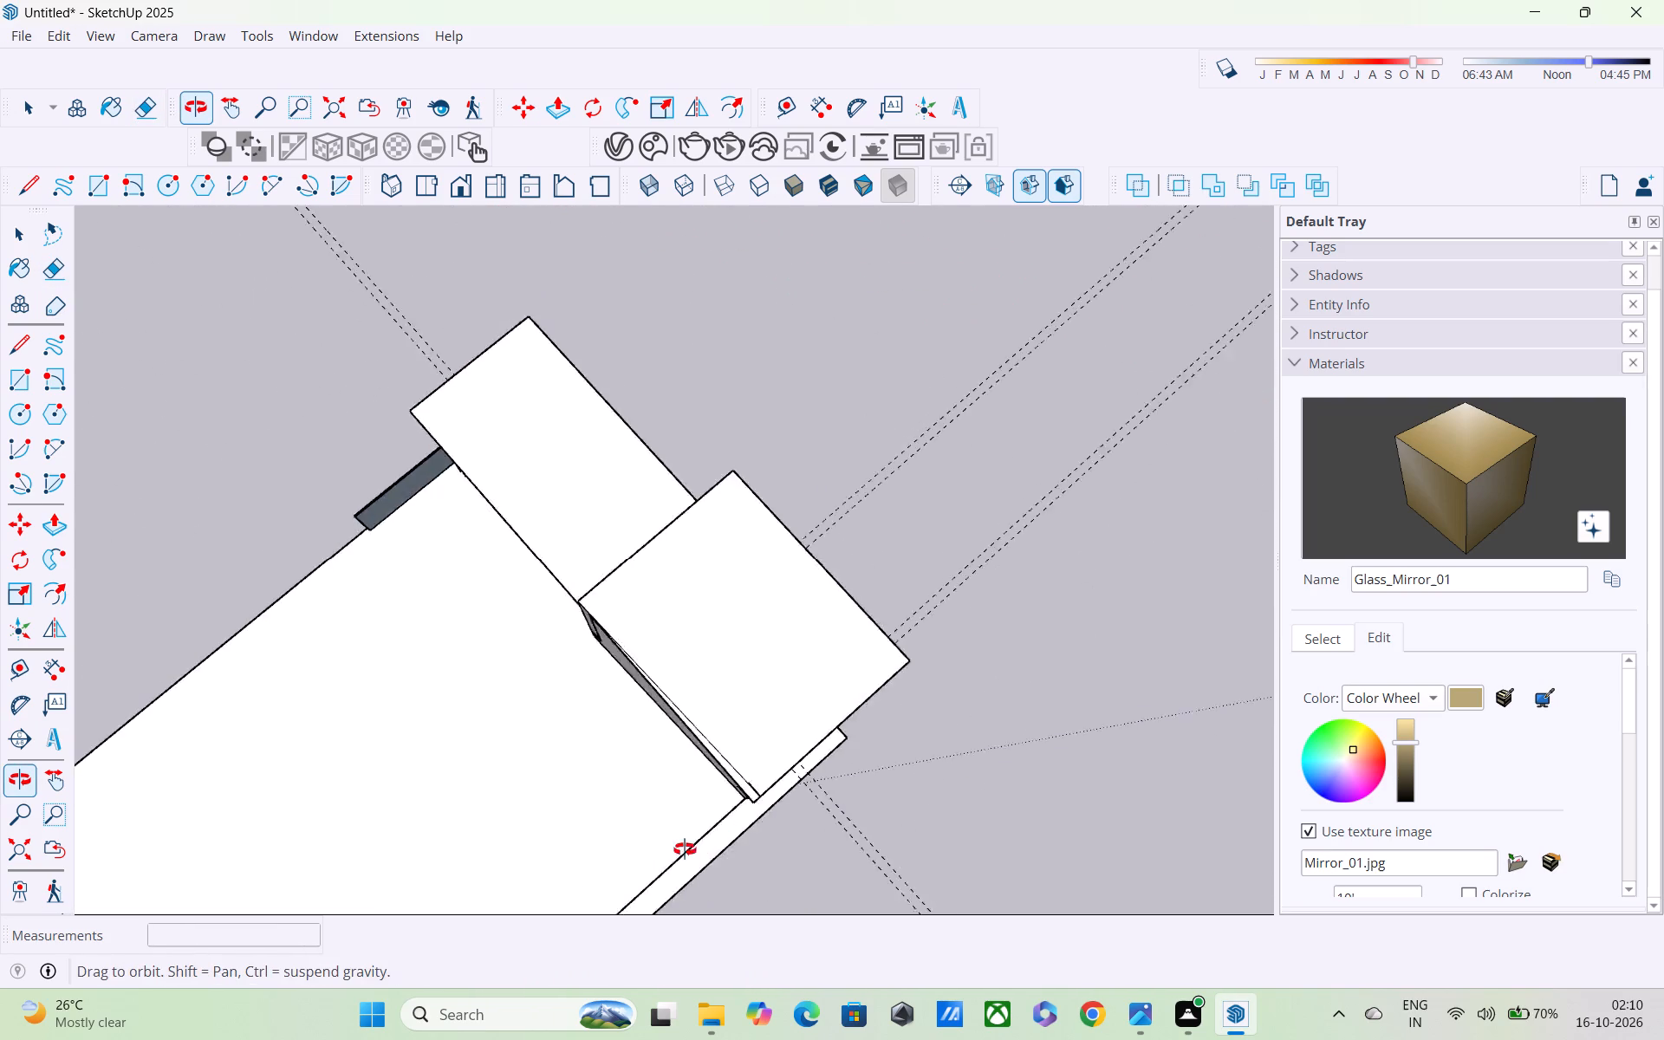
pyautogui.moveTo(685, 849); pyautogui.dragTo(569, 813, button='middle')
pyautogui.press('r')
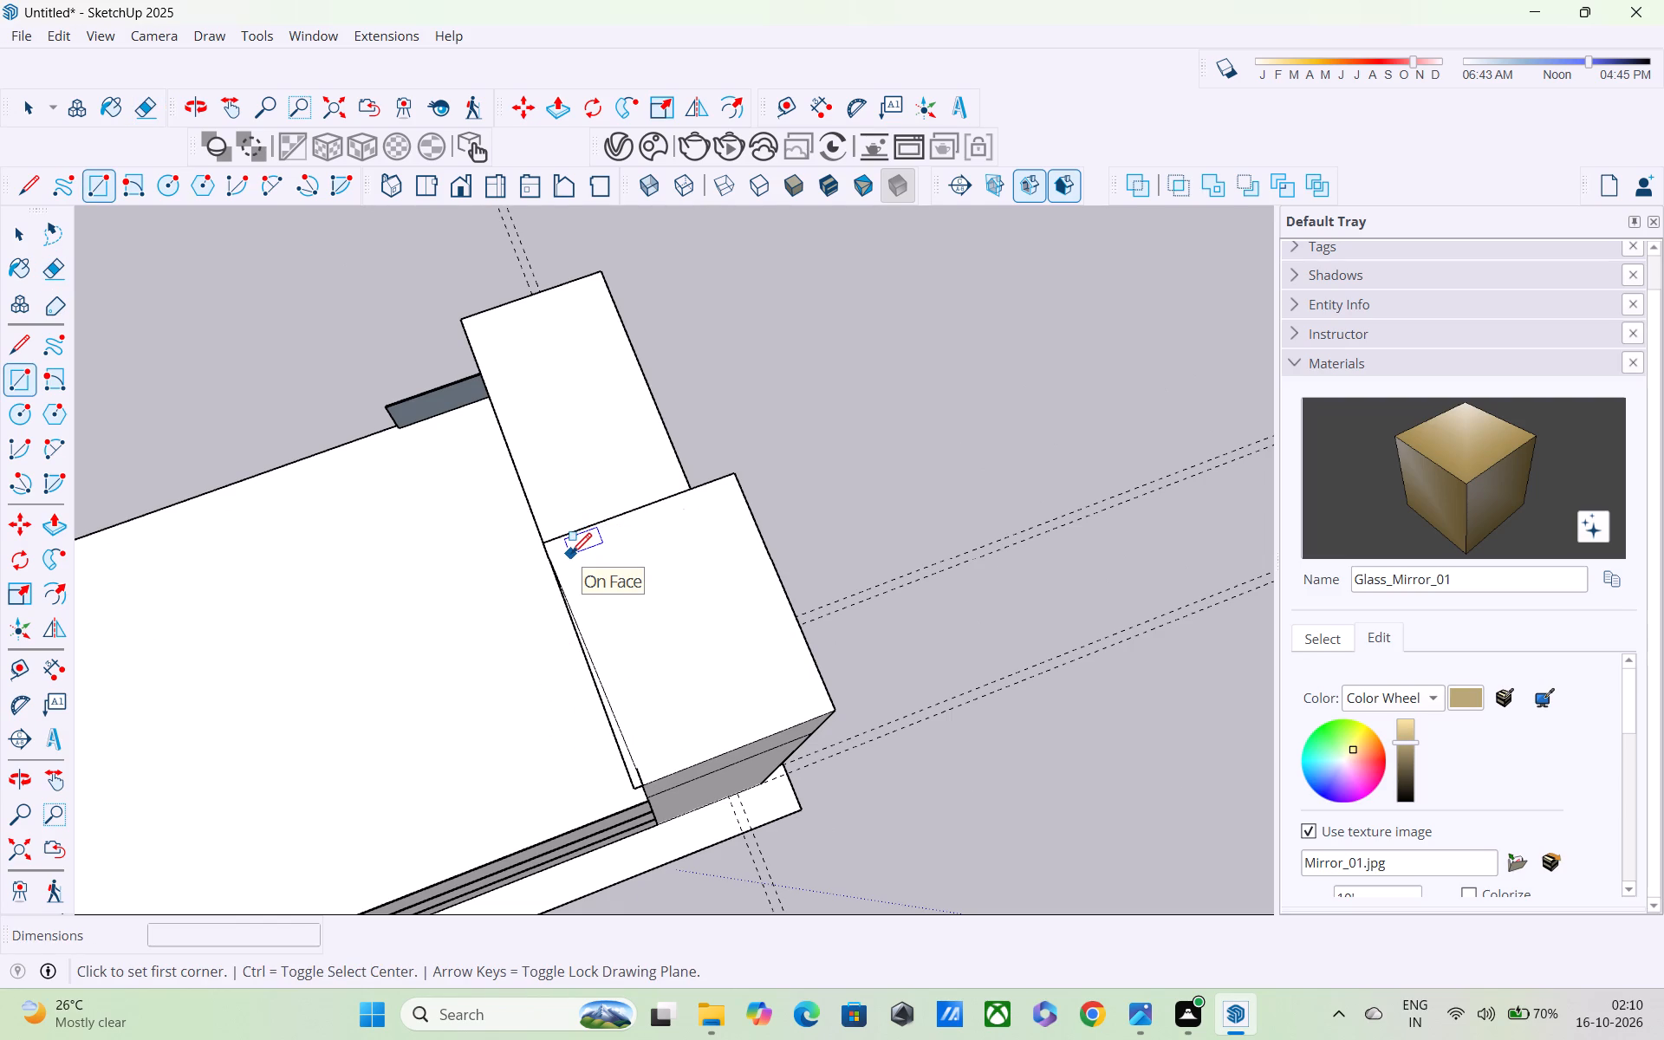
pyautogui.click(571, 556)
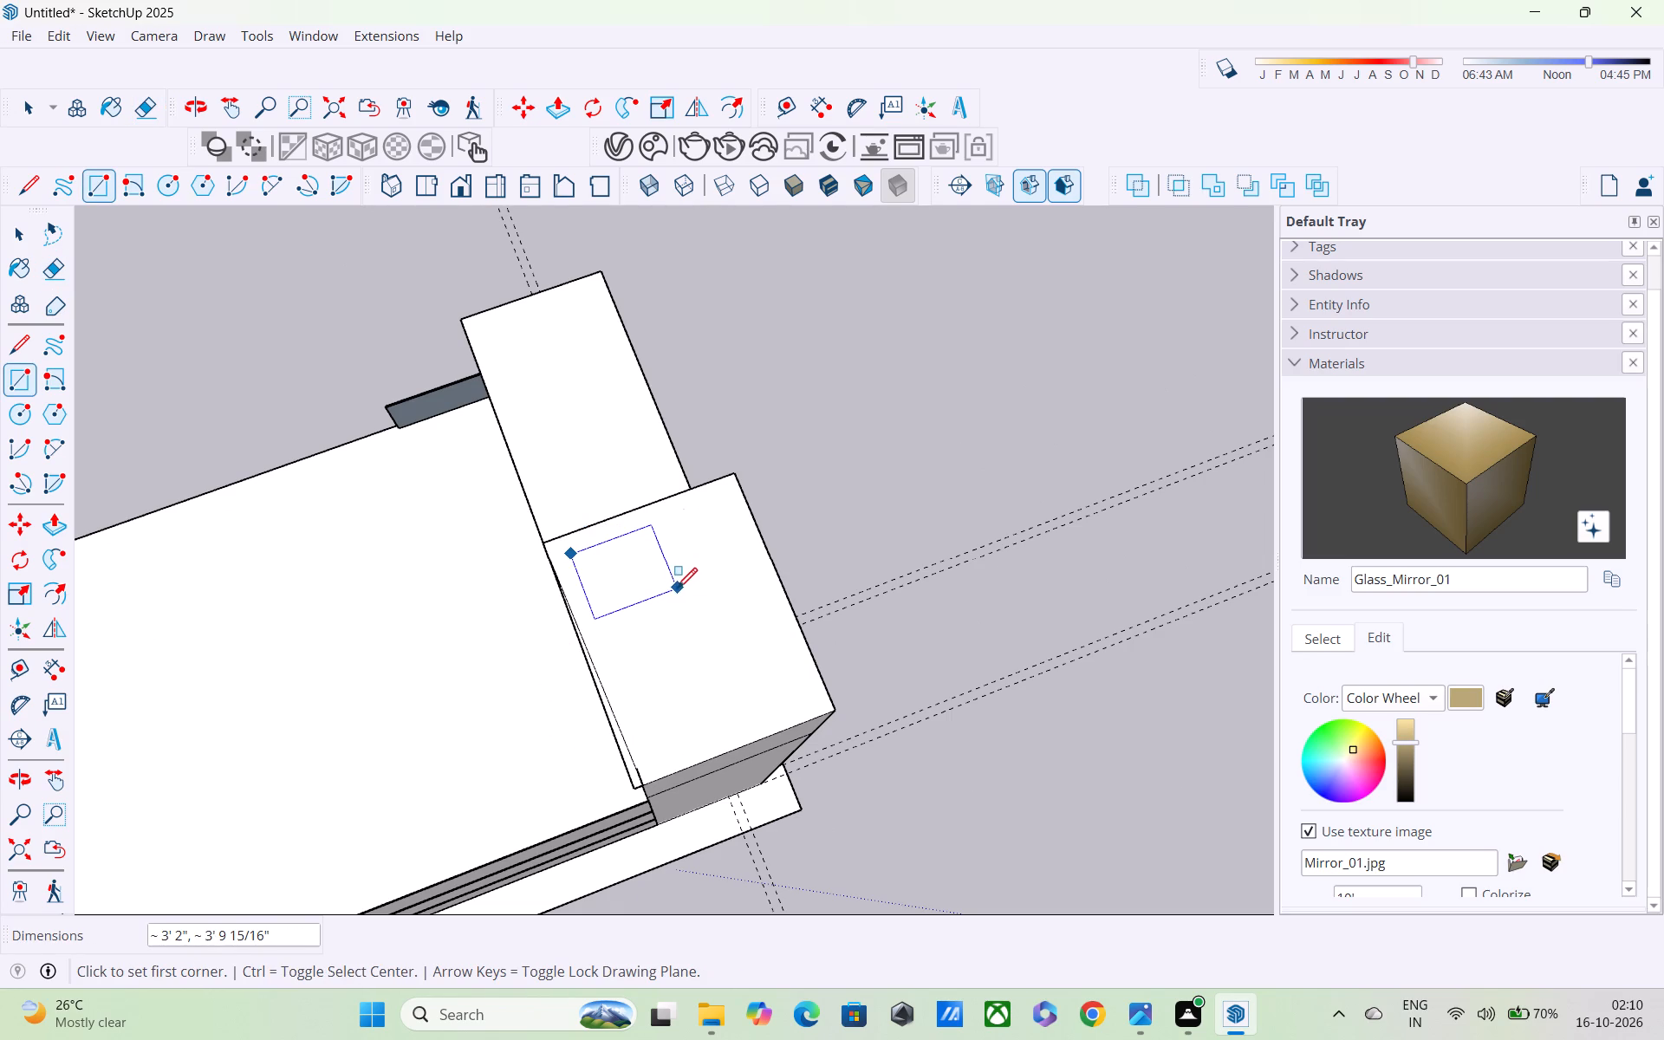
pyautogui.click(677, 590)
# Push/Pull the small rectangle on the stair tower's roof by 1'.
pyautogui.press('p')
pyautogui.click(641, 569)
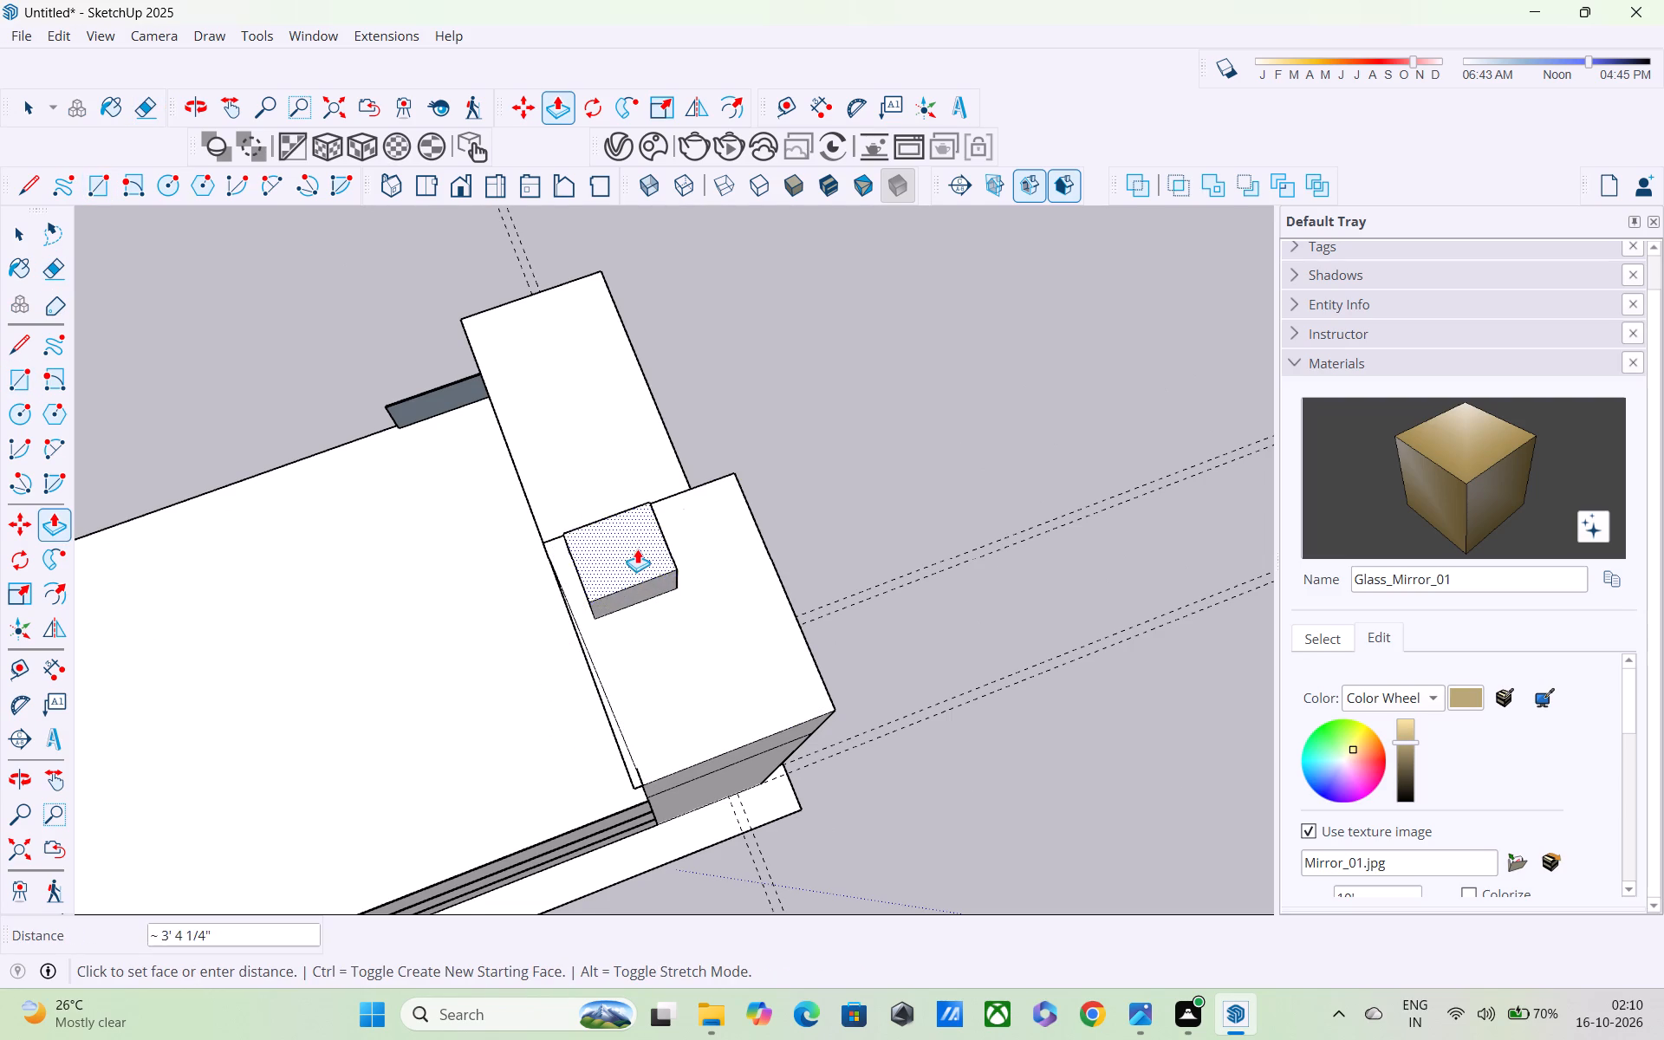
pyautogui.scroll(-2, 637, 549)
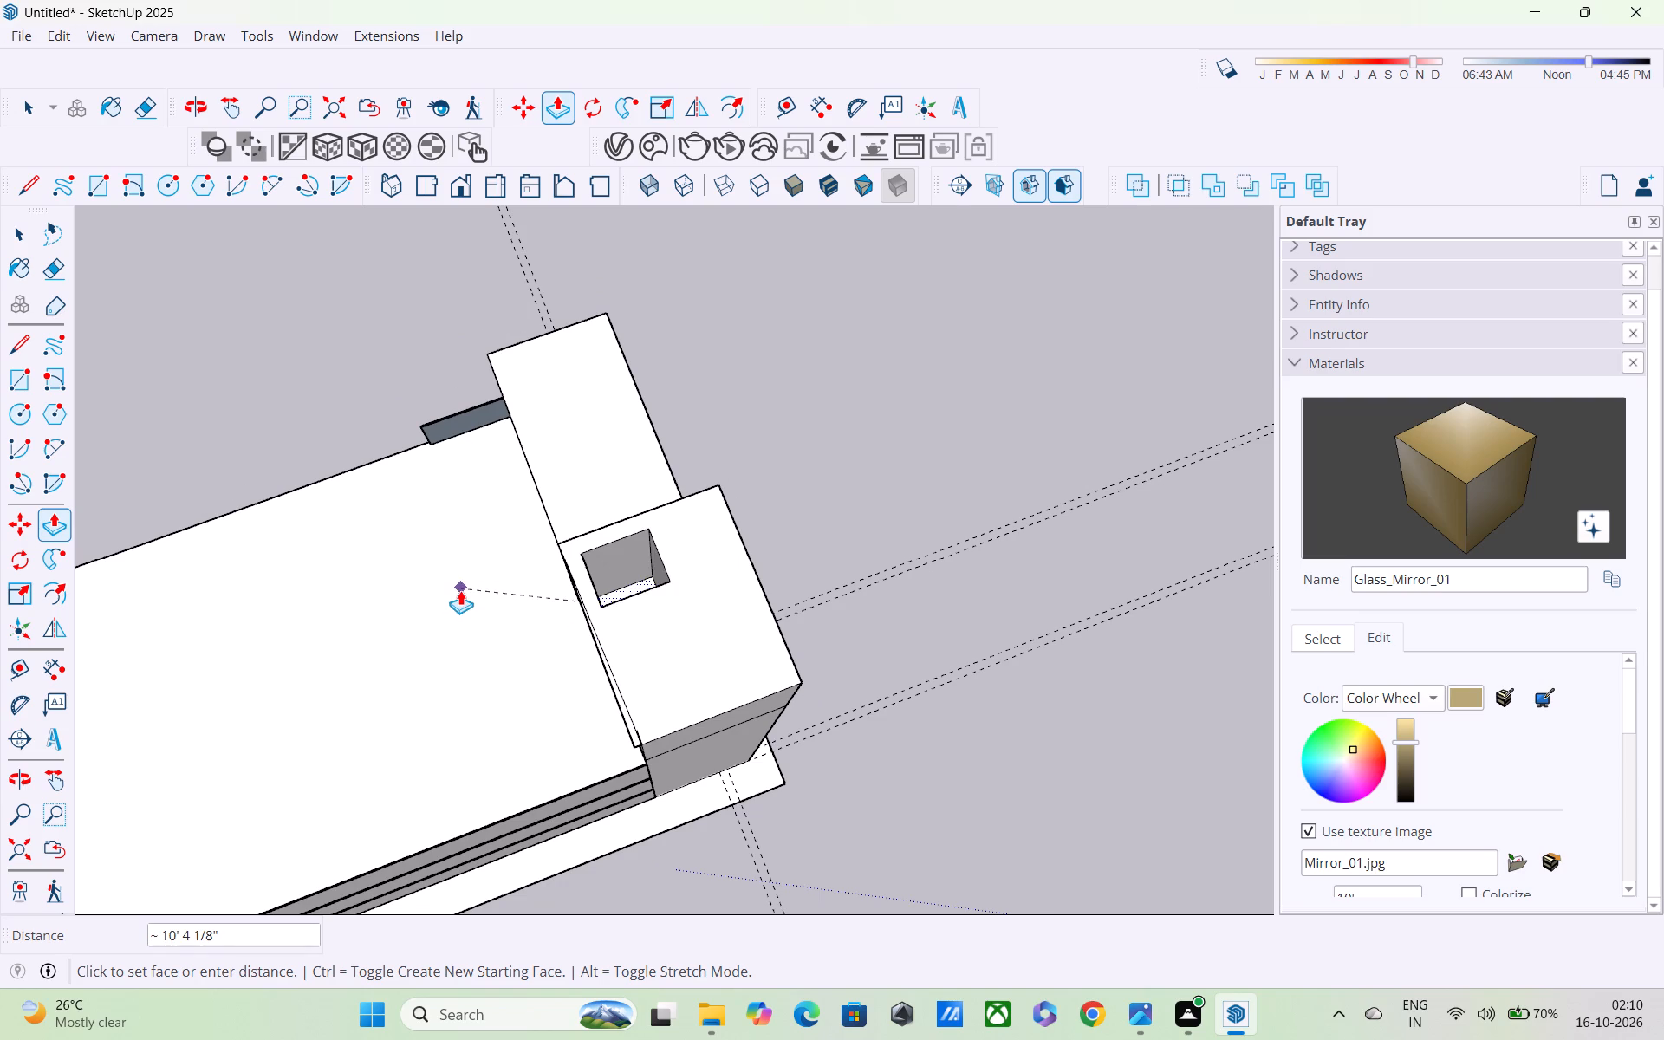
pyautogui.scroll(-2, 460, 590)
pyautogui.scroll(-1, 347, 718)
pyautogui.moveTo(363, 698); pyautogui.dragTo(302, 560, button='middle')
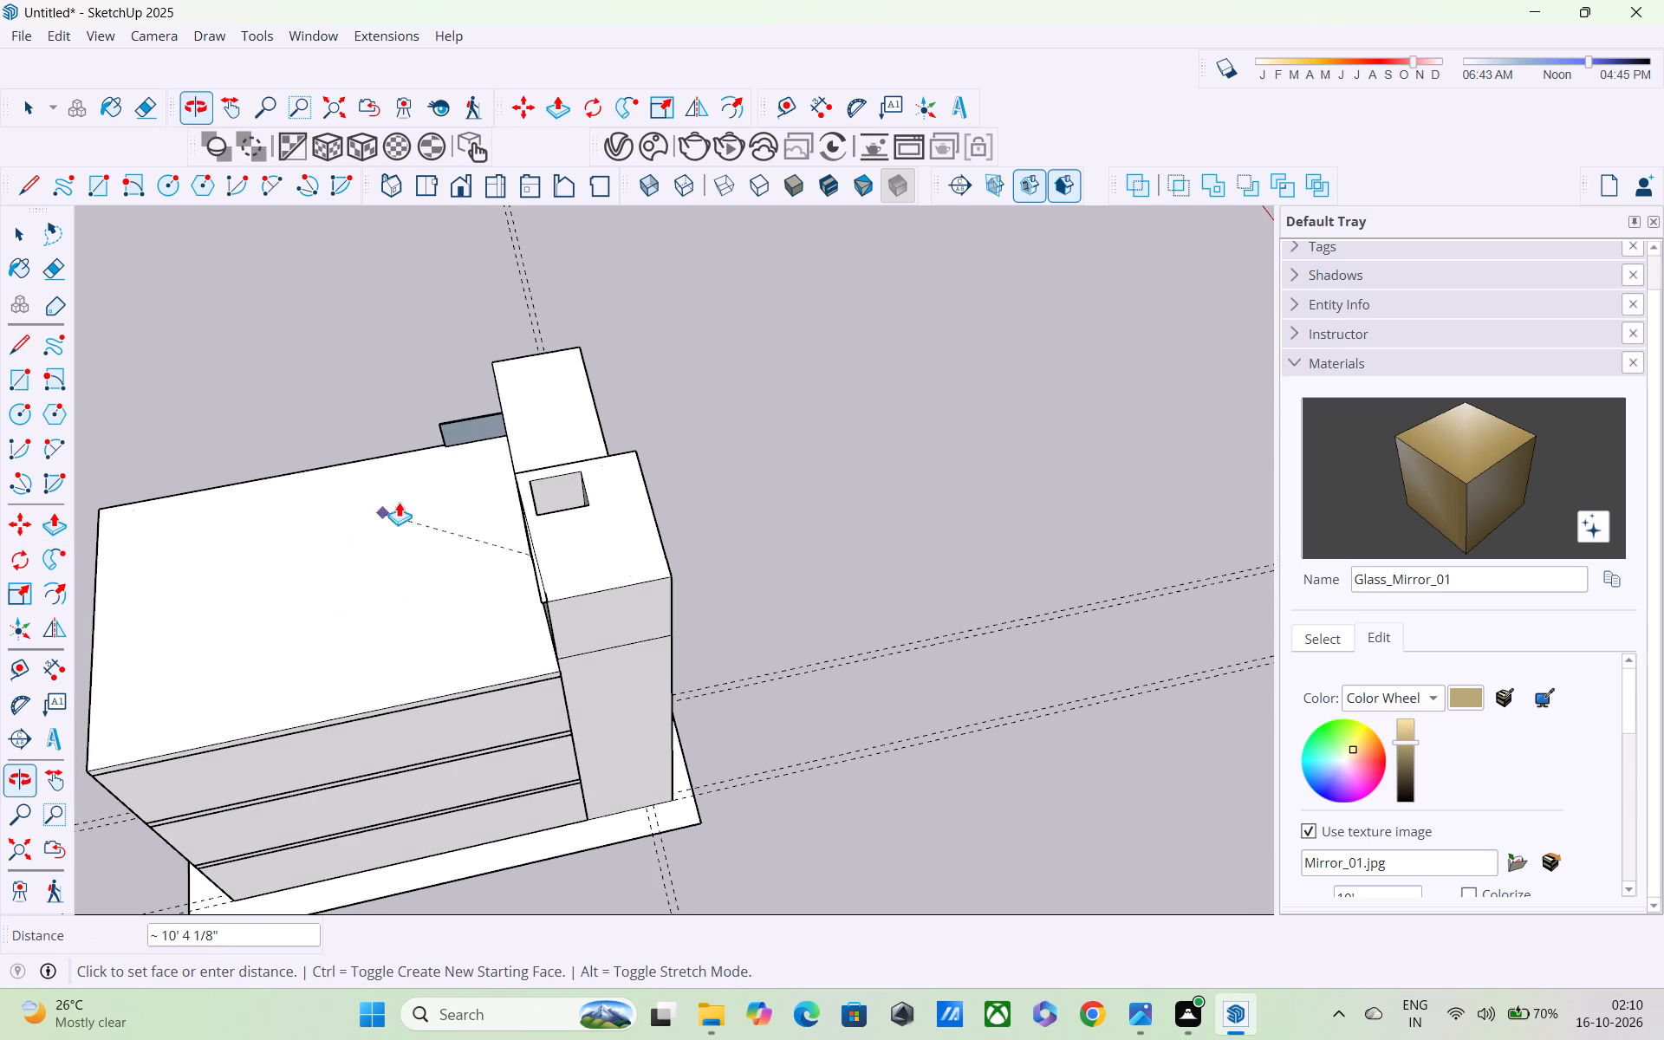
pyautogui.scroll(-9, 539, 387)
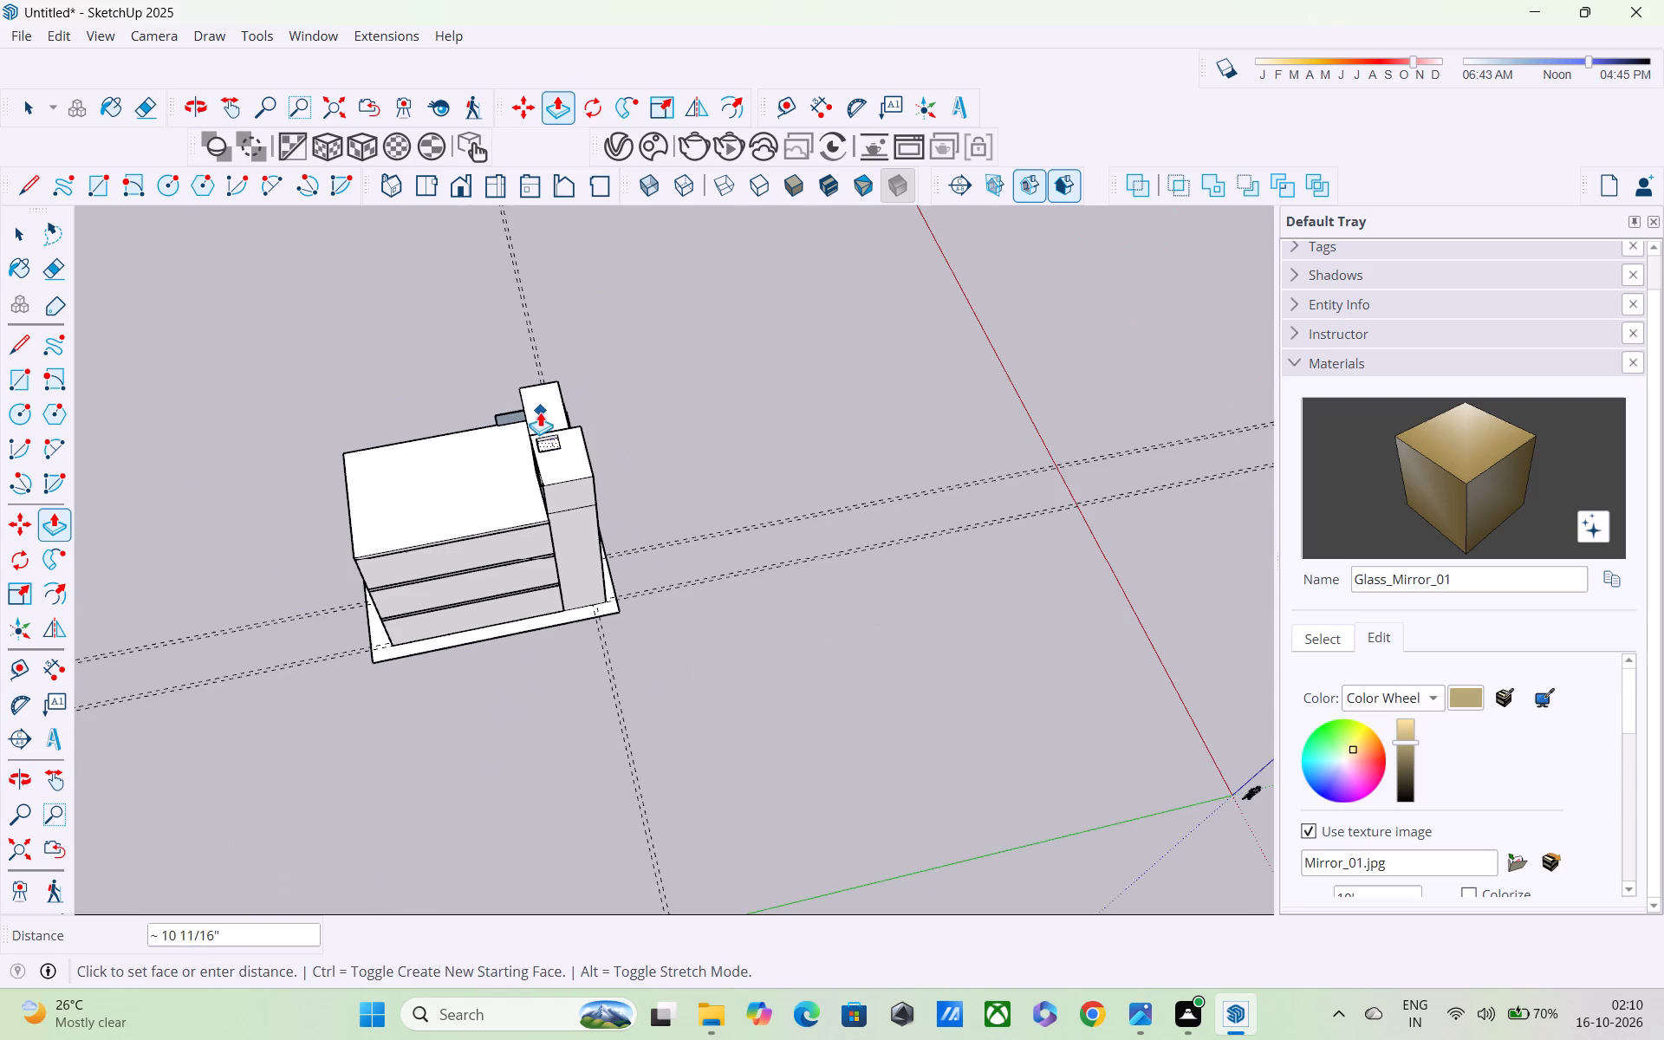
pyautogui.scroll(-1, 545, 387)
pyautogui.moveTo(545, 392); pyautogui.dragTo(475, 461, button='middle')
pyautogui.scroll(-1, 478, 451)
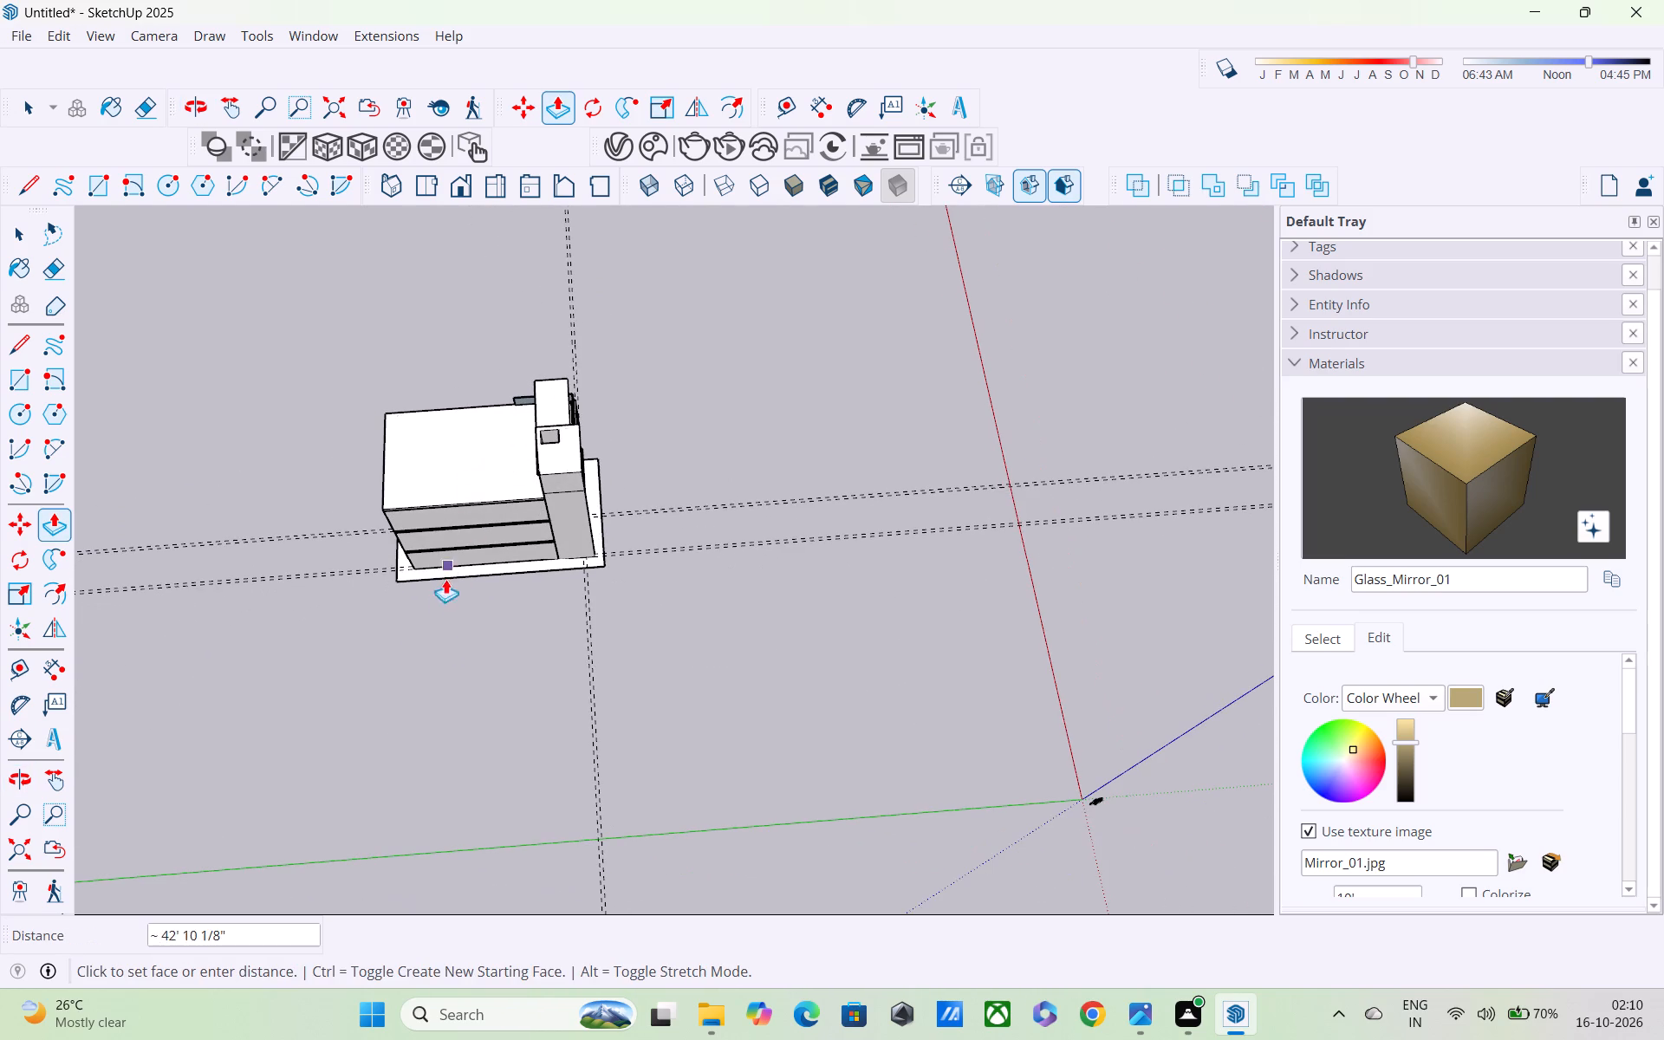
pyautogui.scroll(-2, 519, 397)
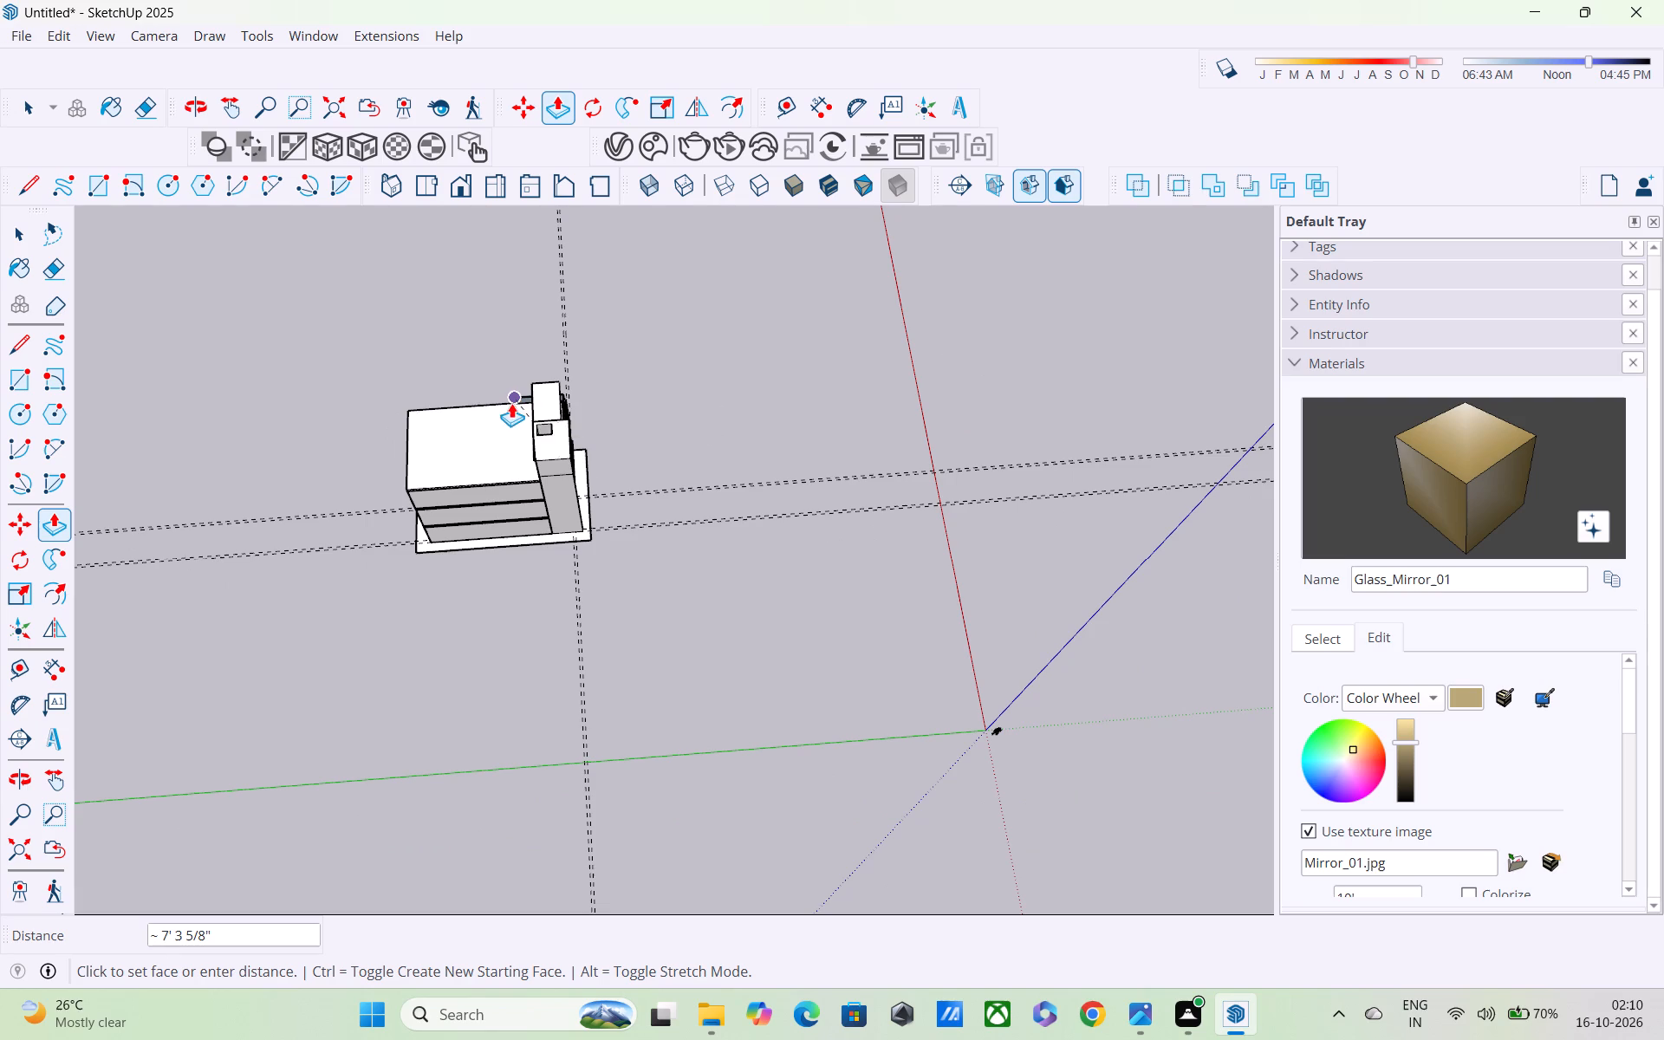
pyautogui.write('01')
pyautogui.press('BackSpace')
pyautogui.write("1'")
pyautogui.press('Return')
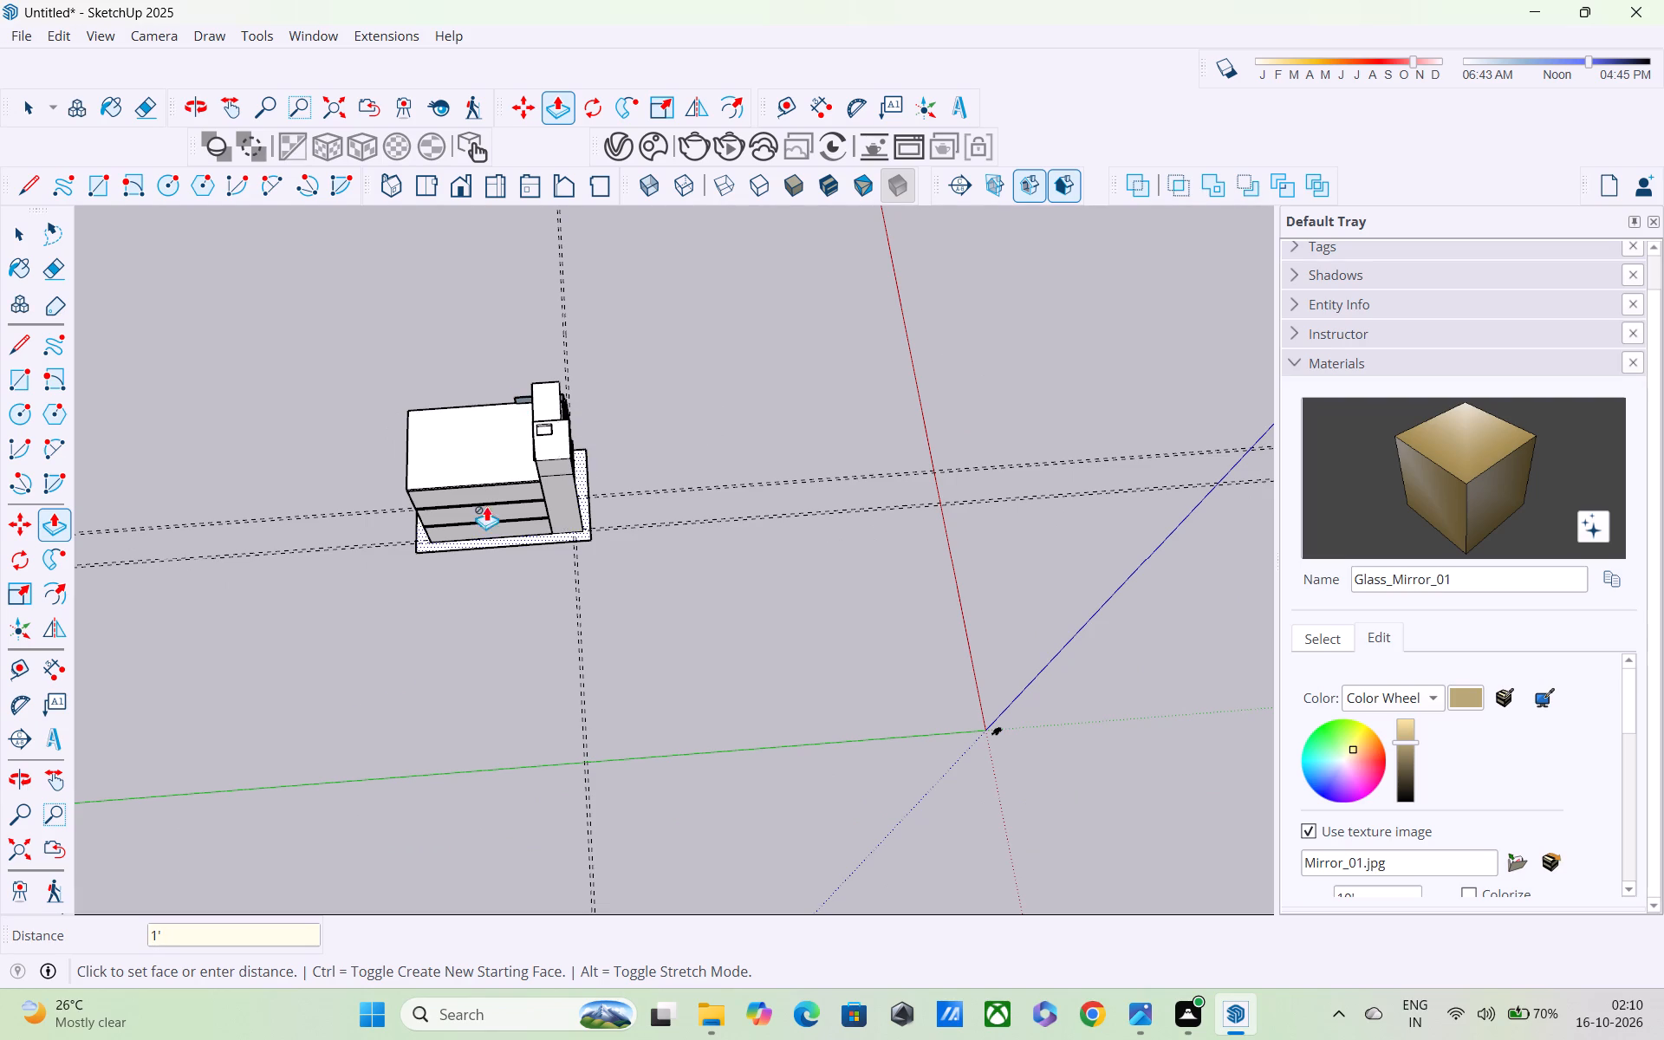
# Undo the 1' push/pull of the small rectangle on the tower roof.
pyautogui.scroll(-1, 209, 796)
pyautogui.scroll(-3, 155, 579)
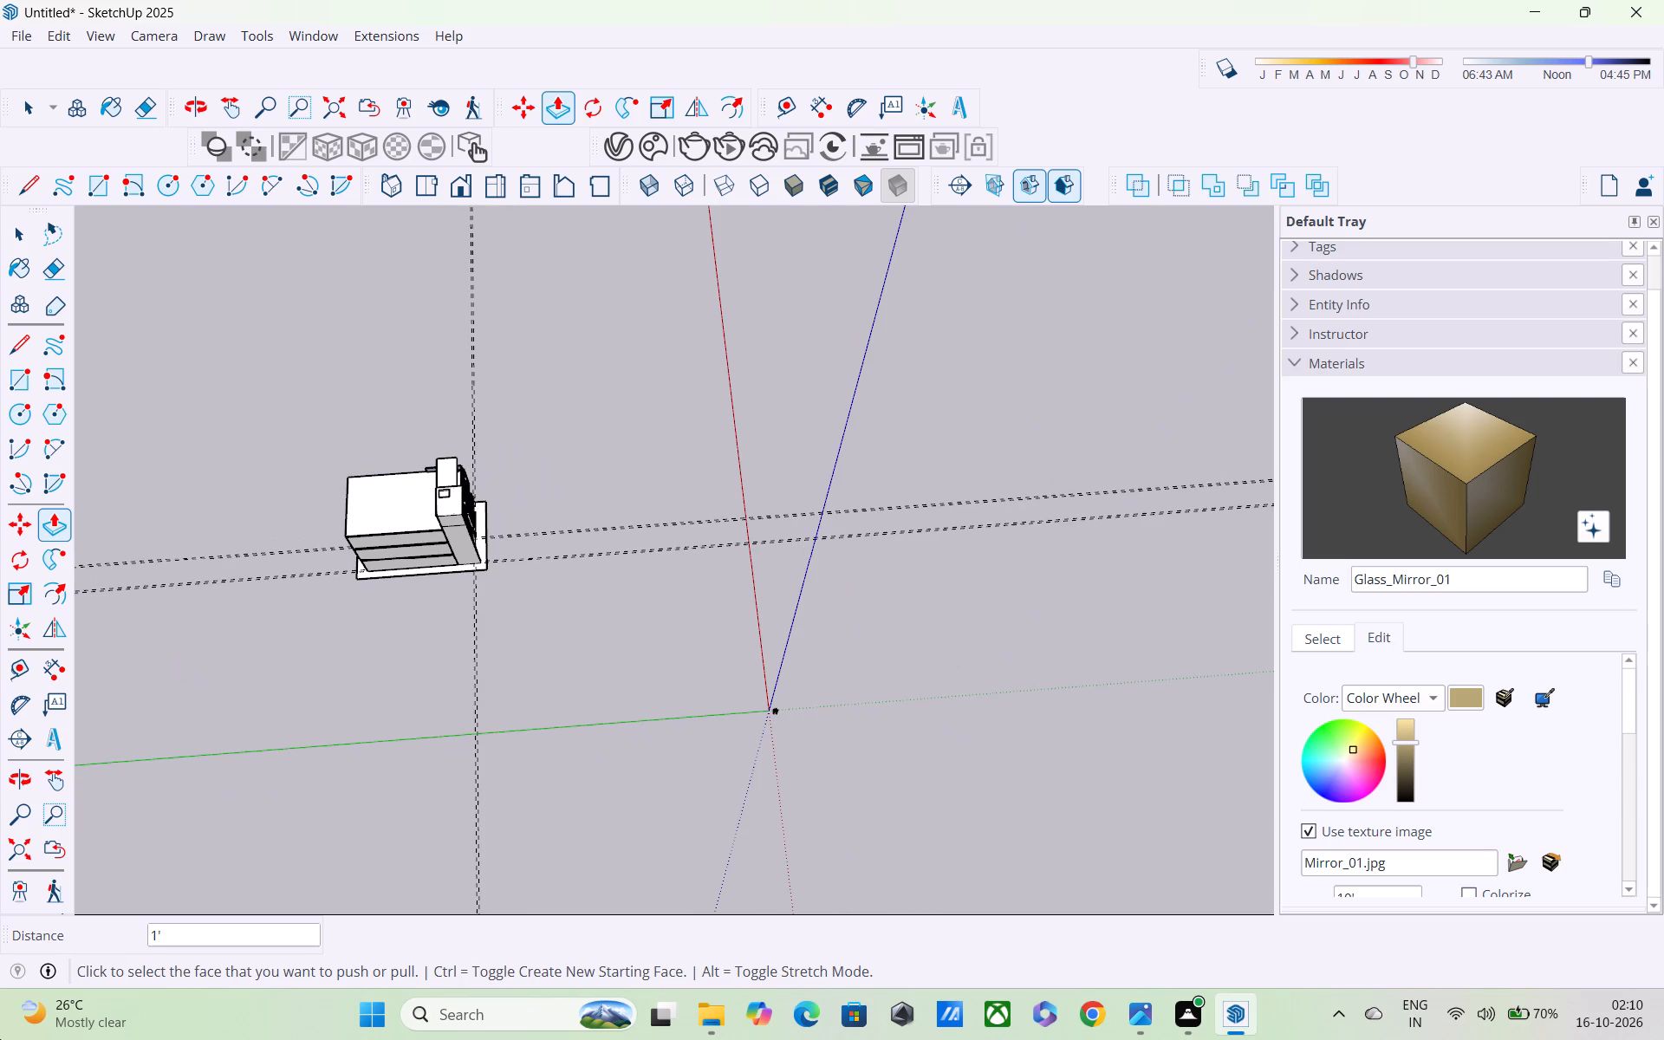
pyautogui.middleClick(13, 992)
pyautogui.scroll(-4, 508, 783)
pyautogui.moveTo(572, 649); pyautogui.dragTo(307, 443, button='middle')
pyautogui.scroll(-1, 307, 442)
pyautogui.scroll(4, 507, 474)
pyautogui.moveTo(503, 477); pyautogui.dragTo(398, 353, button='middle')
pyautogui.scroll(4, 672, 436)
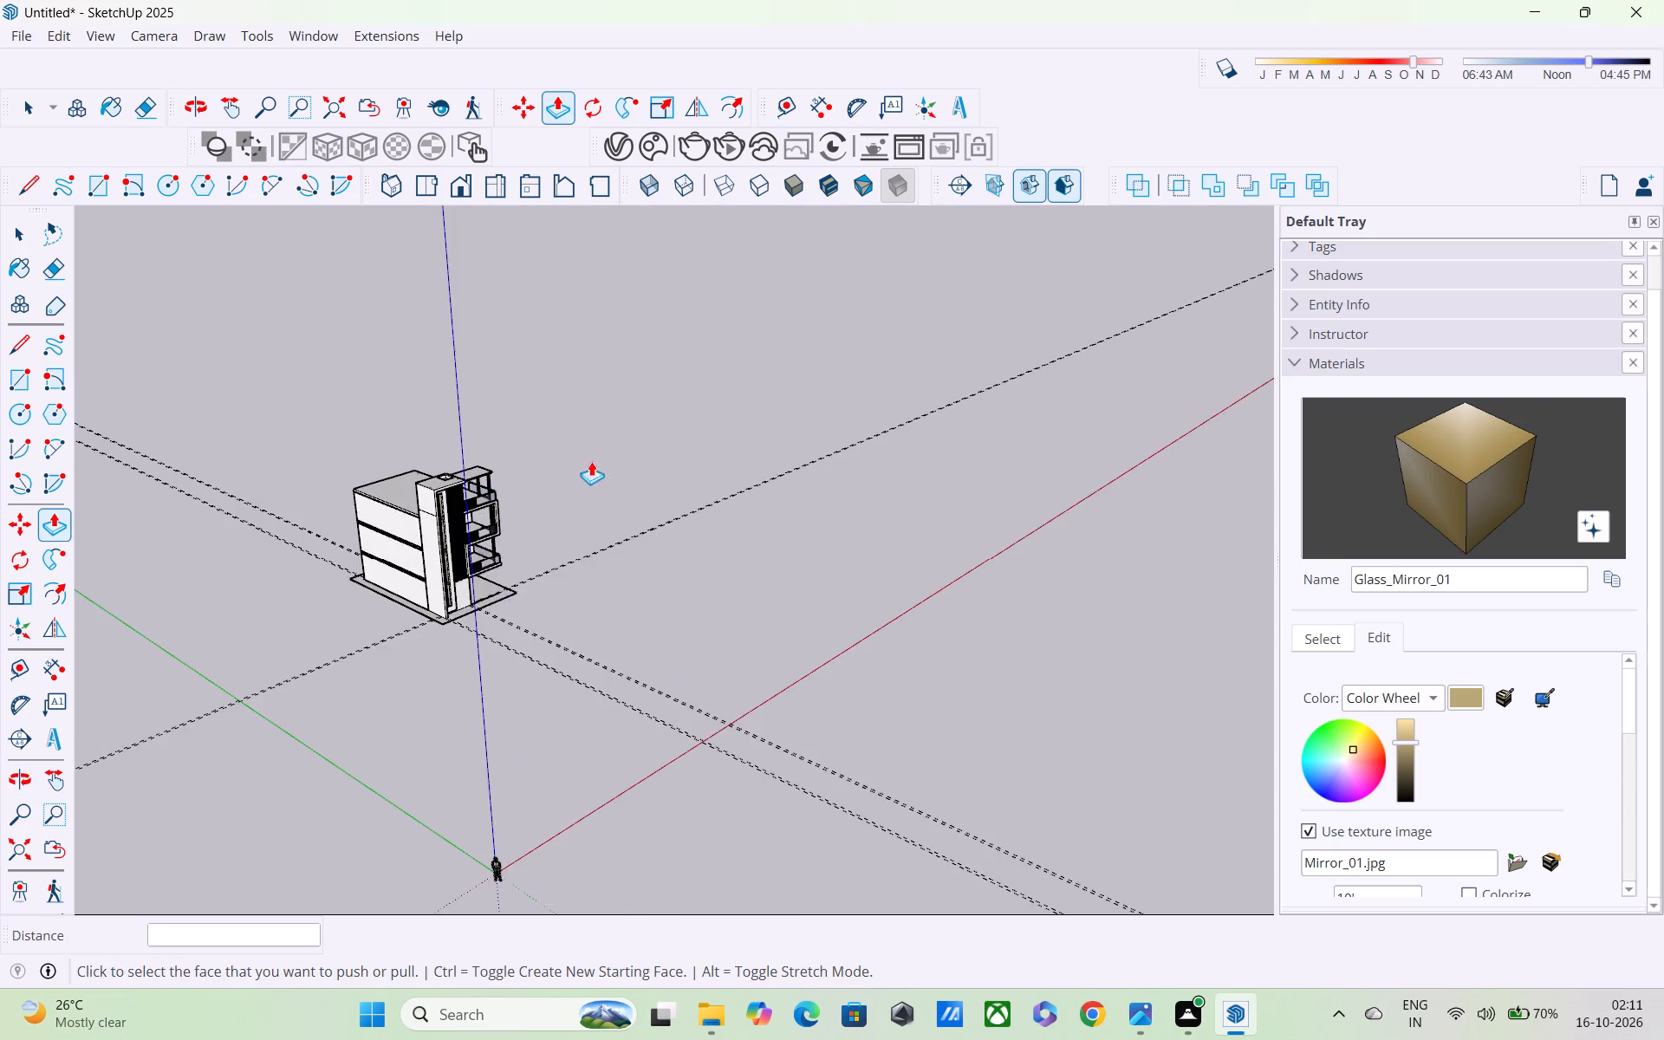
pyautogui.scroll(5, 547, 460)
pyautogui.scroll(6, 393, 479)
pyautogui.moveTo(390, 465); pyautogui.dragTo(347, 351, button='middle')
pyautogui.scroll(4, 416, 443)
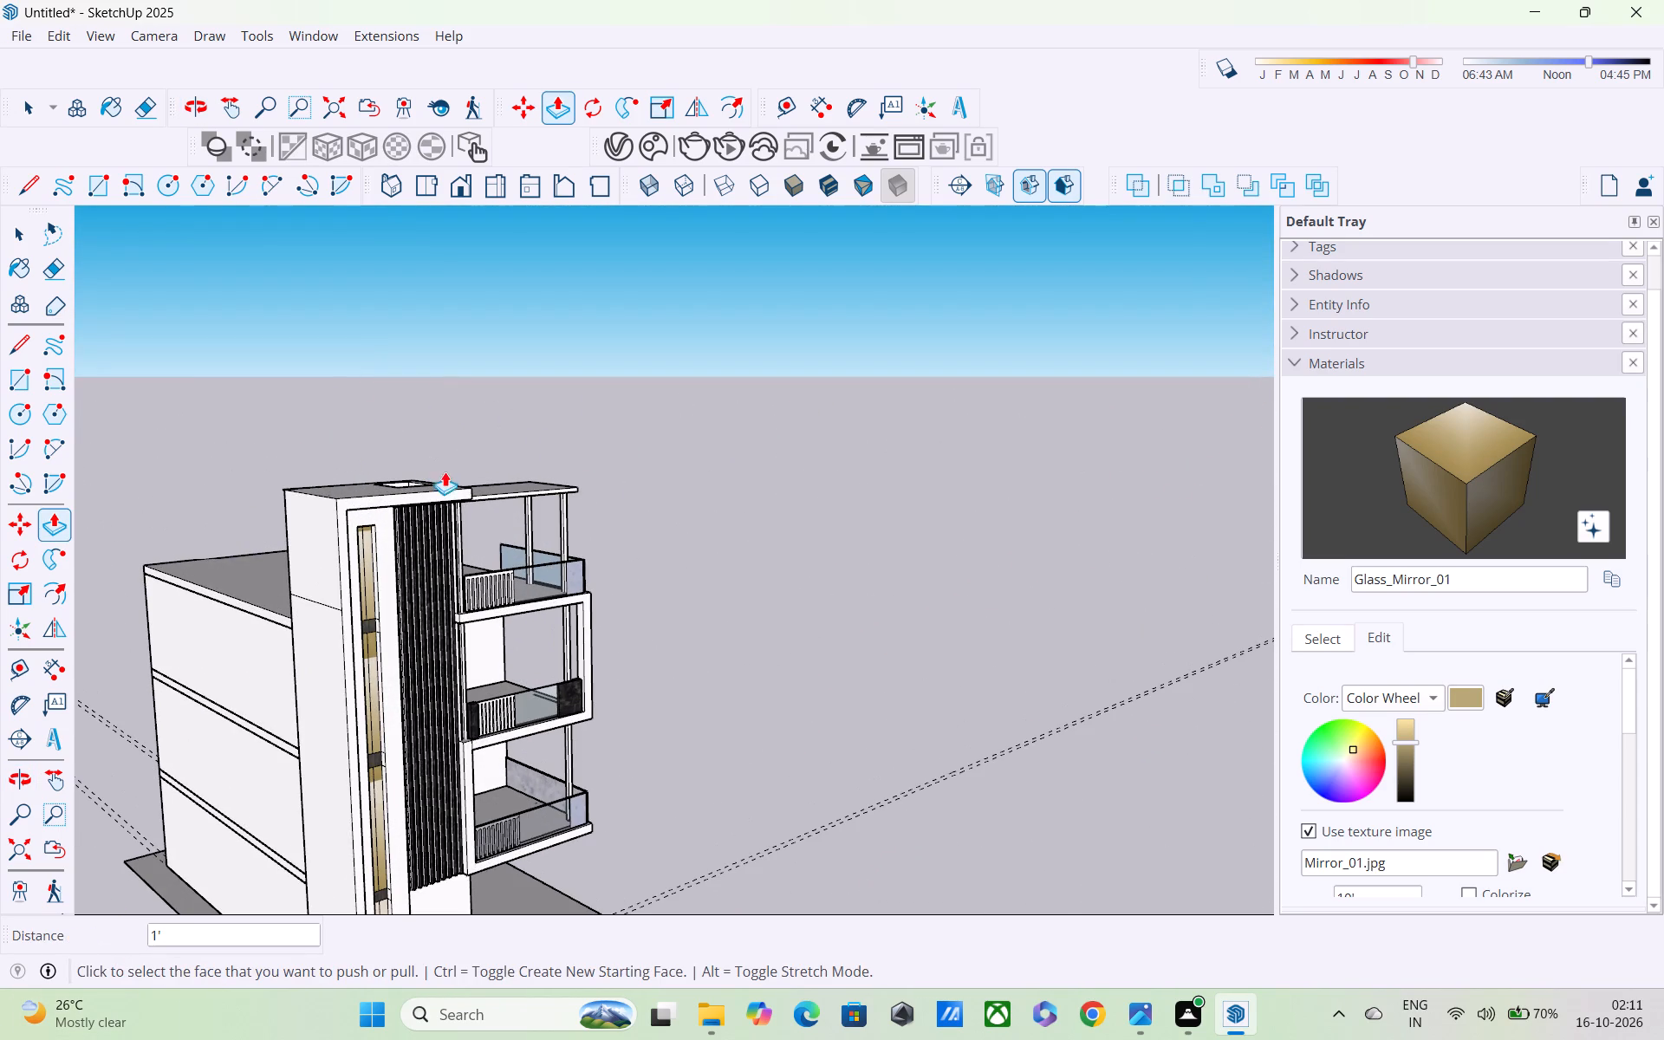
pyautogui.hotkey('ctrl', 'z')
# Push/Pull the small rectangle on the tower roof upward by 1' to form a low block.
pyautogui.moveTo(458, 471); pyautogui.dragTo(492, 559, button='middle')
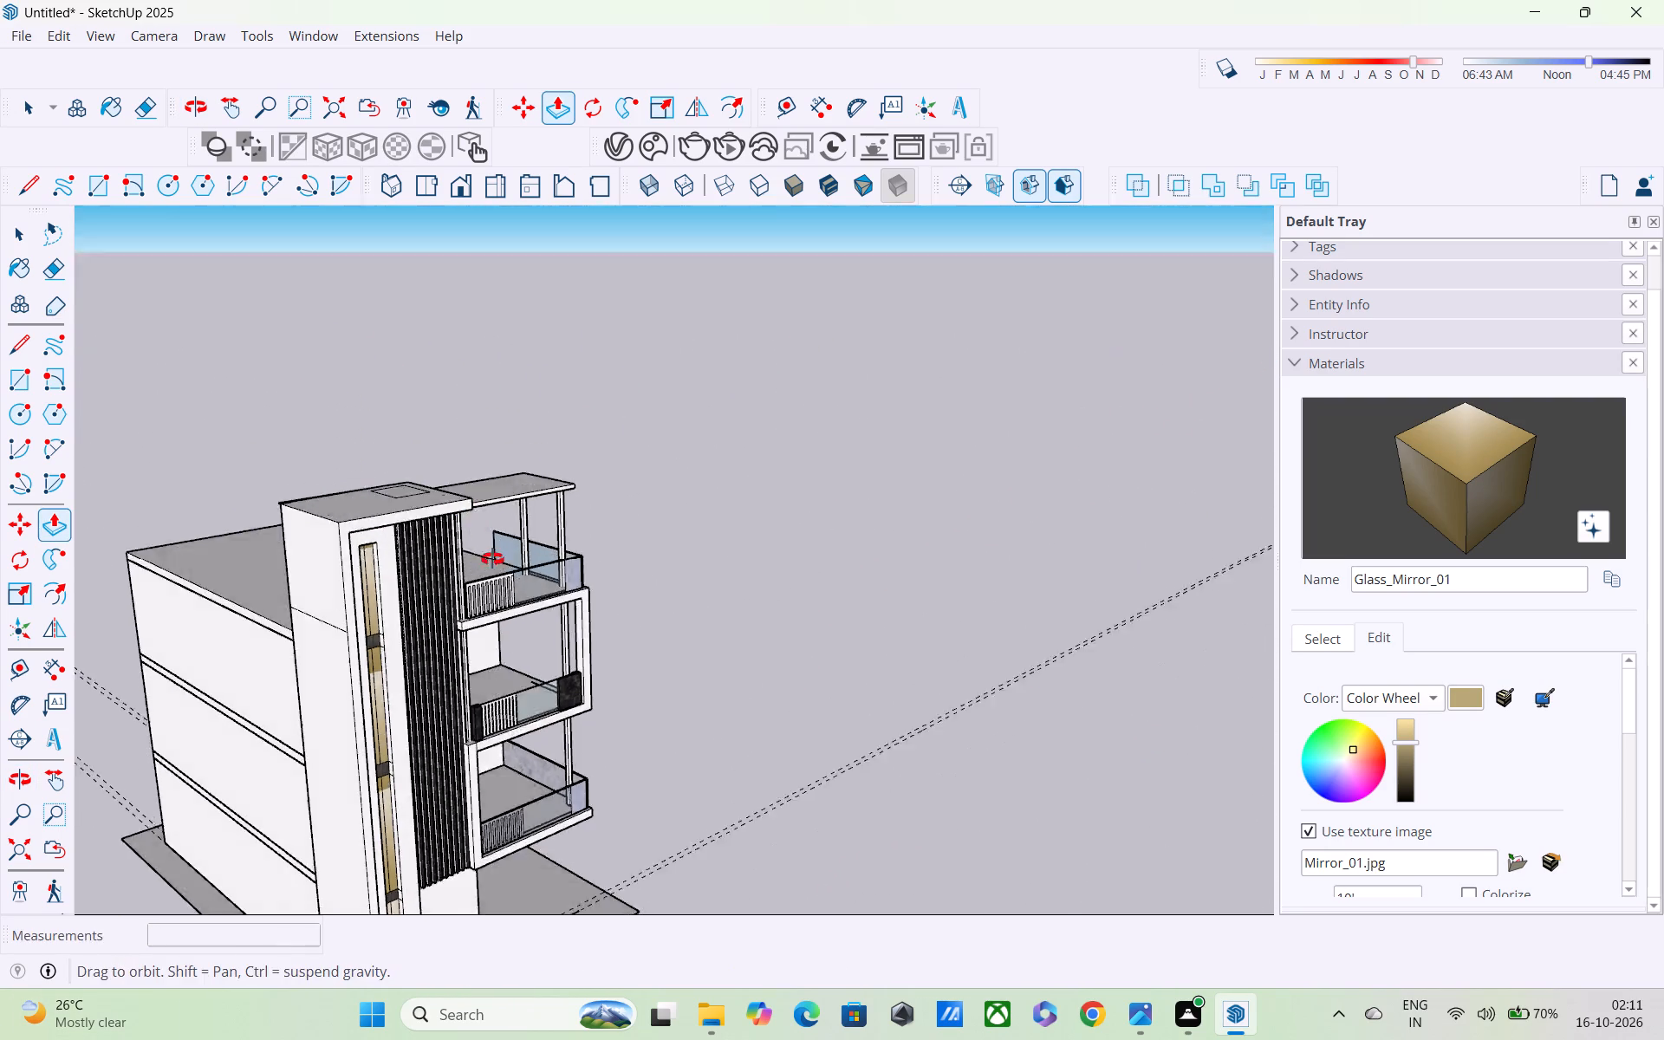
pyautogui.moveTo(492, 559); pyautogui.dragTo(517, 687, button='middle')
pyautogui.scroll(4, 314, 520)
pyautogui.click(469, 530)
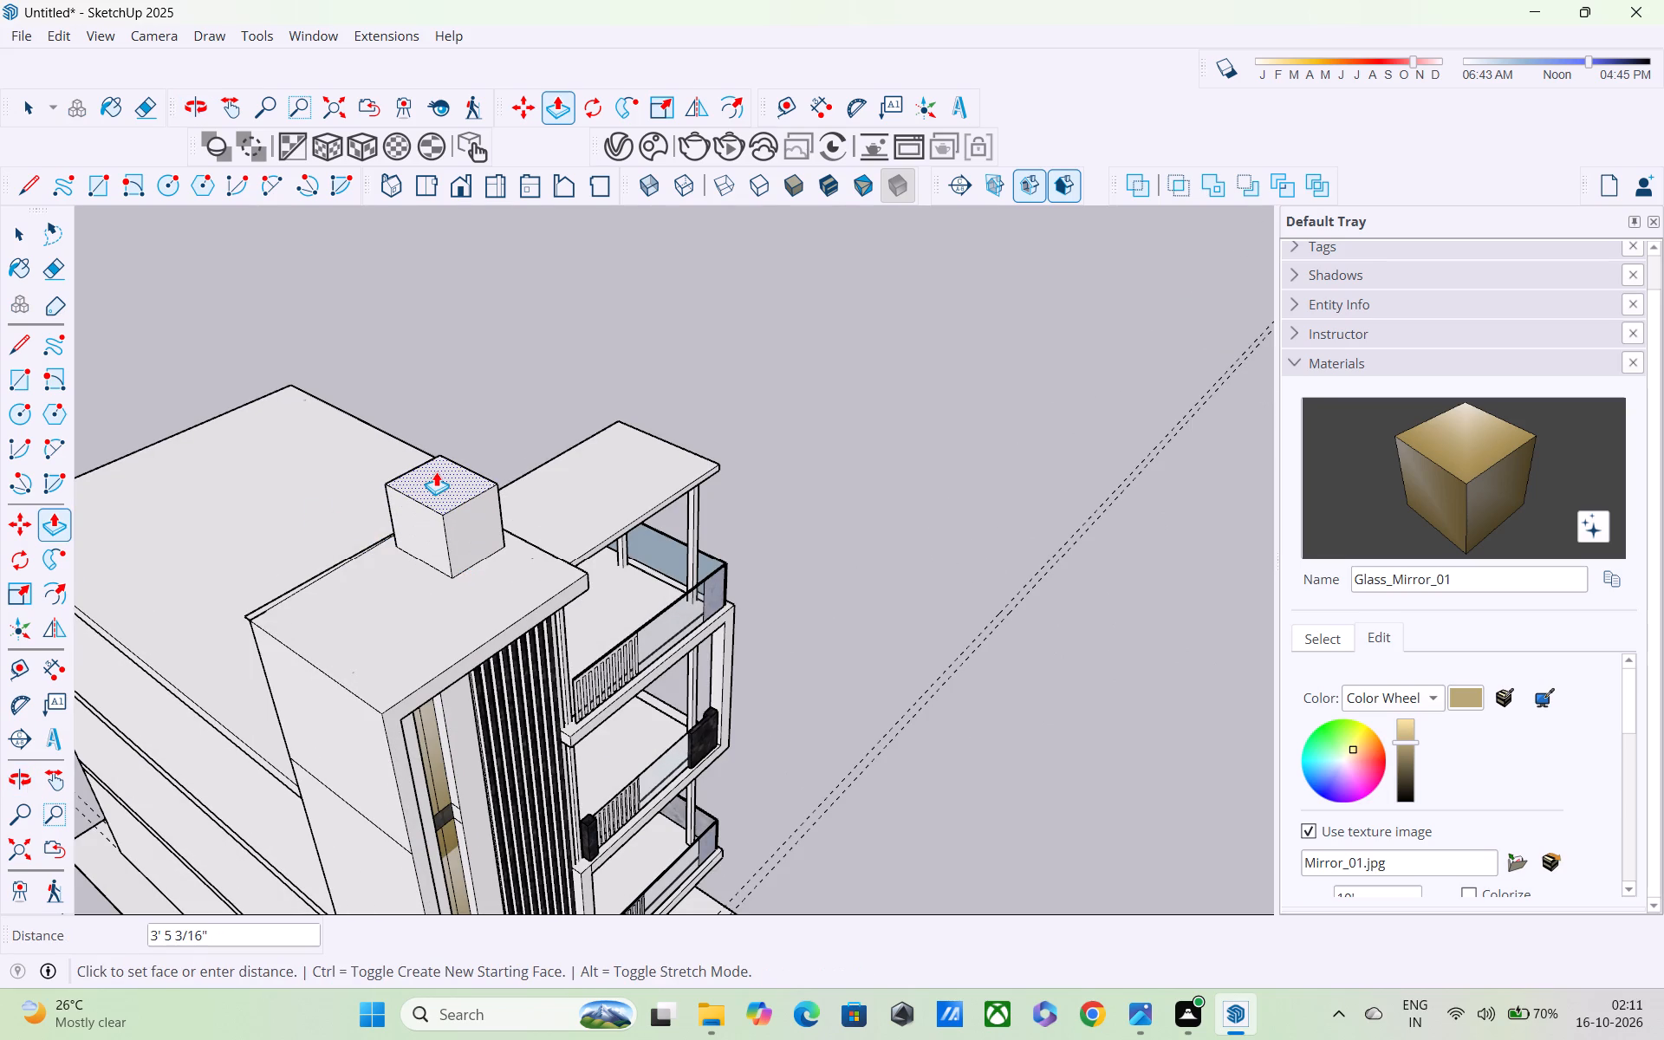
pyautogui.write("1'")
pyautogui.press('Return')
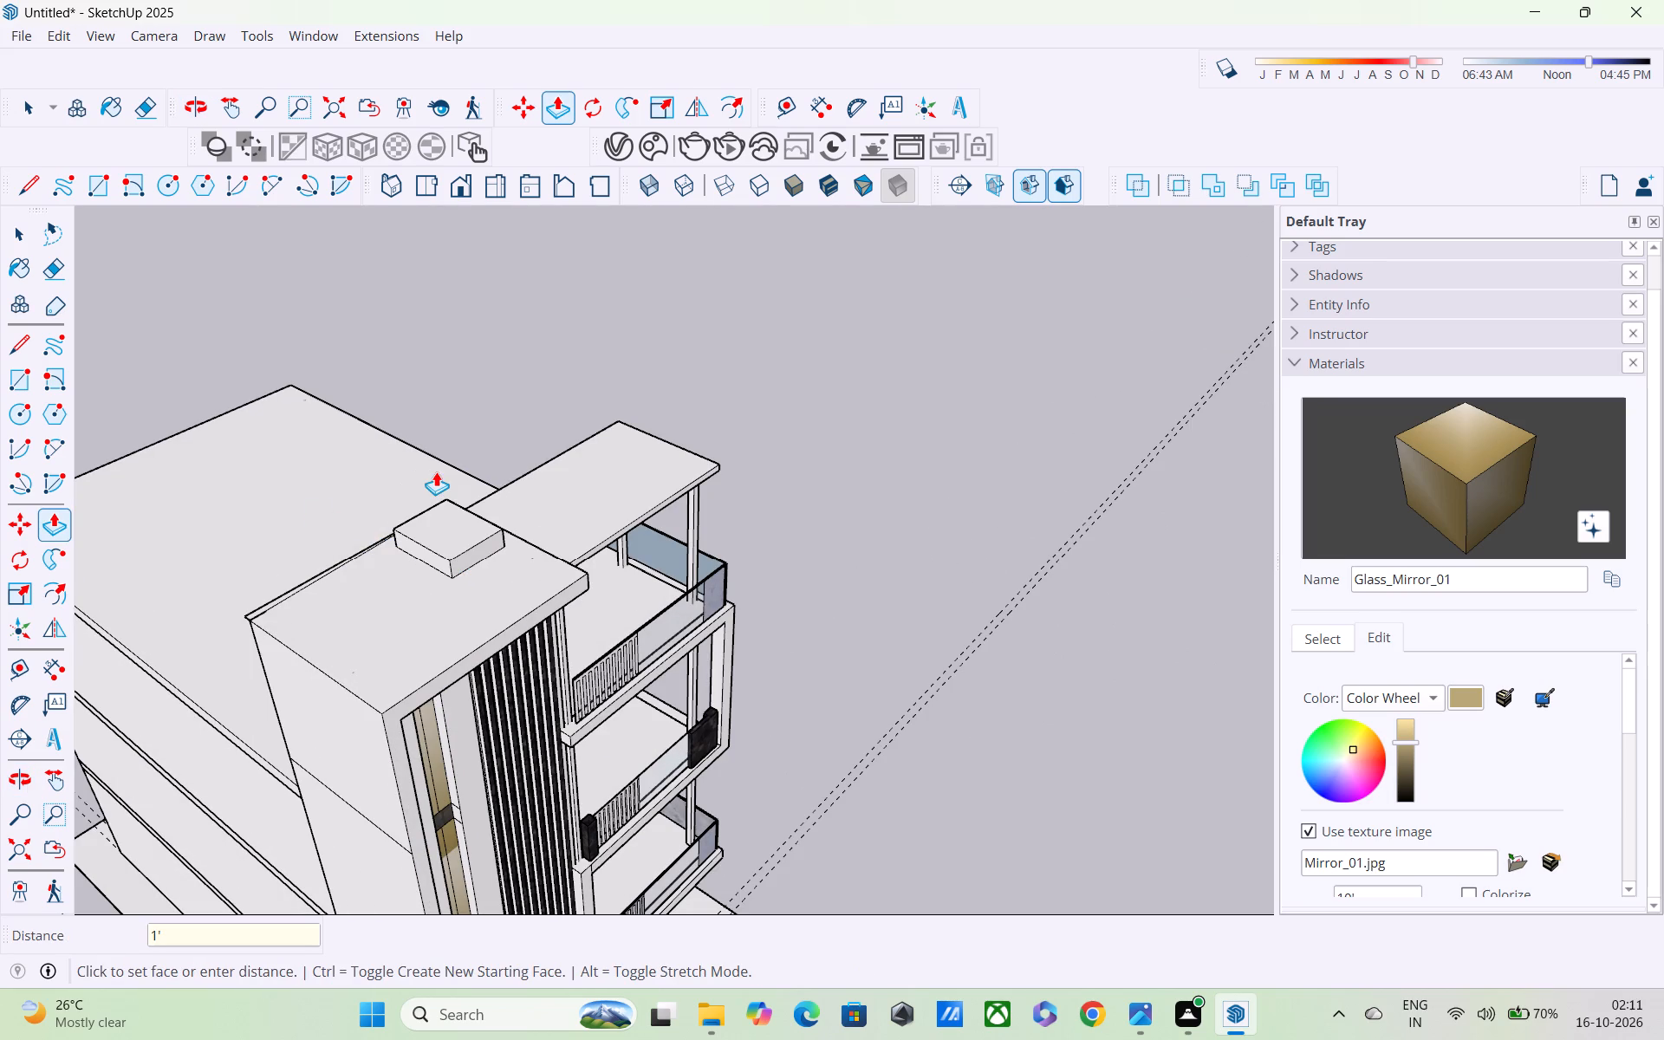
# Raise the top face of the small block on the tower roof by another 1'.
pyautogui.moveTo(443, 587); pyautogui.dragTo(355, 463, button='middle')
pyautogui.scroll(-1, 355, 460)
pyautogui.scroll(2, 429, 478)
pyautogui.scroll(-1, 443, 510)
pyautogui.moveTo(421, 443); pyautogui.dragTo(368, 312, button='middle')
pyautogui.scroll(3, 411, 364)
pyautogui.moveTo(426, 383); pyautogui.dragTo(357, 327, button='middle')
pyautogui.scroll(-6, 356, 327)
pyautogui.moveTo(388, 366); pyautogui.dragTo(456, 608, button='middle')
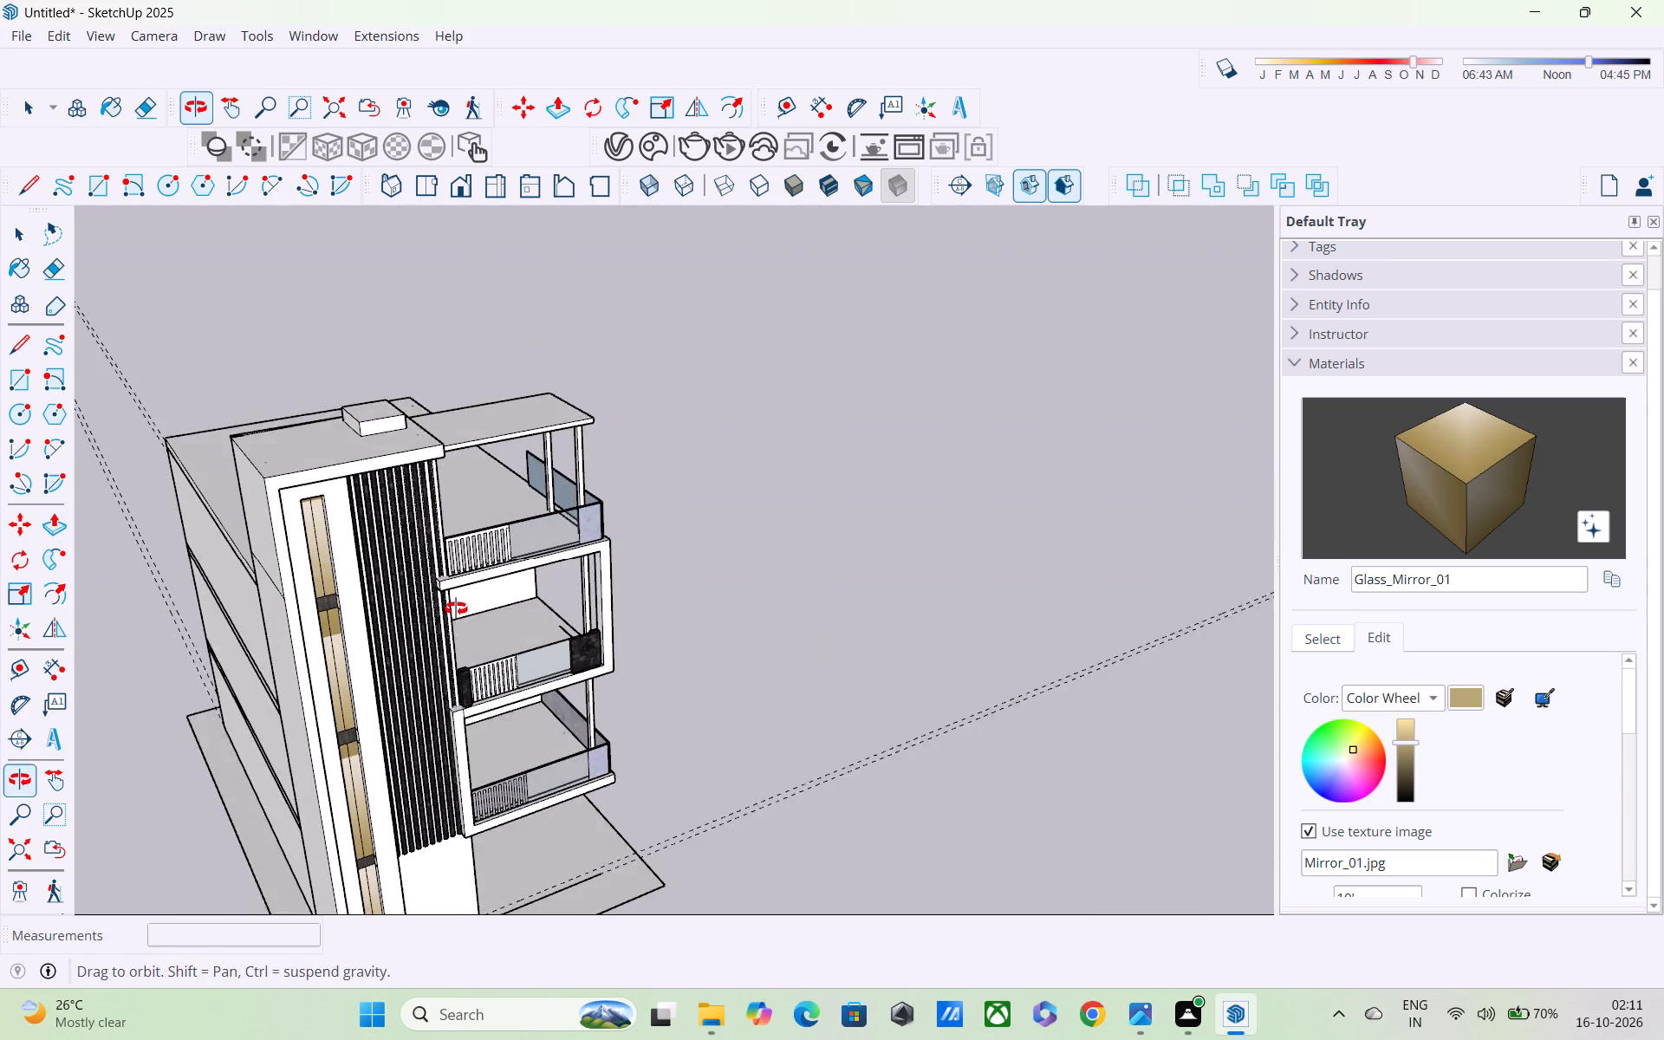
pyautogui.moveTo(456, 608); pyautogui.dragTo(457, 612, button='middle')
pyautogui.scroll(4, 387, 408)
pyautogui.click(377, 412)
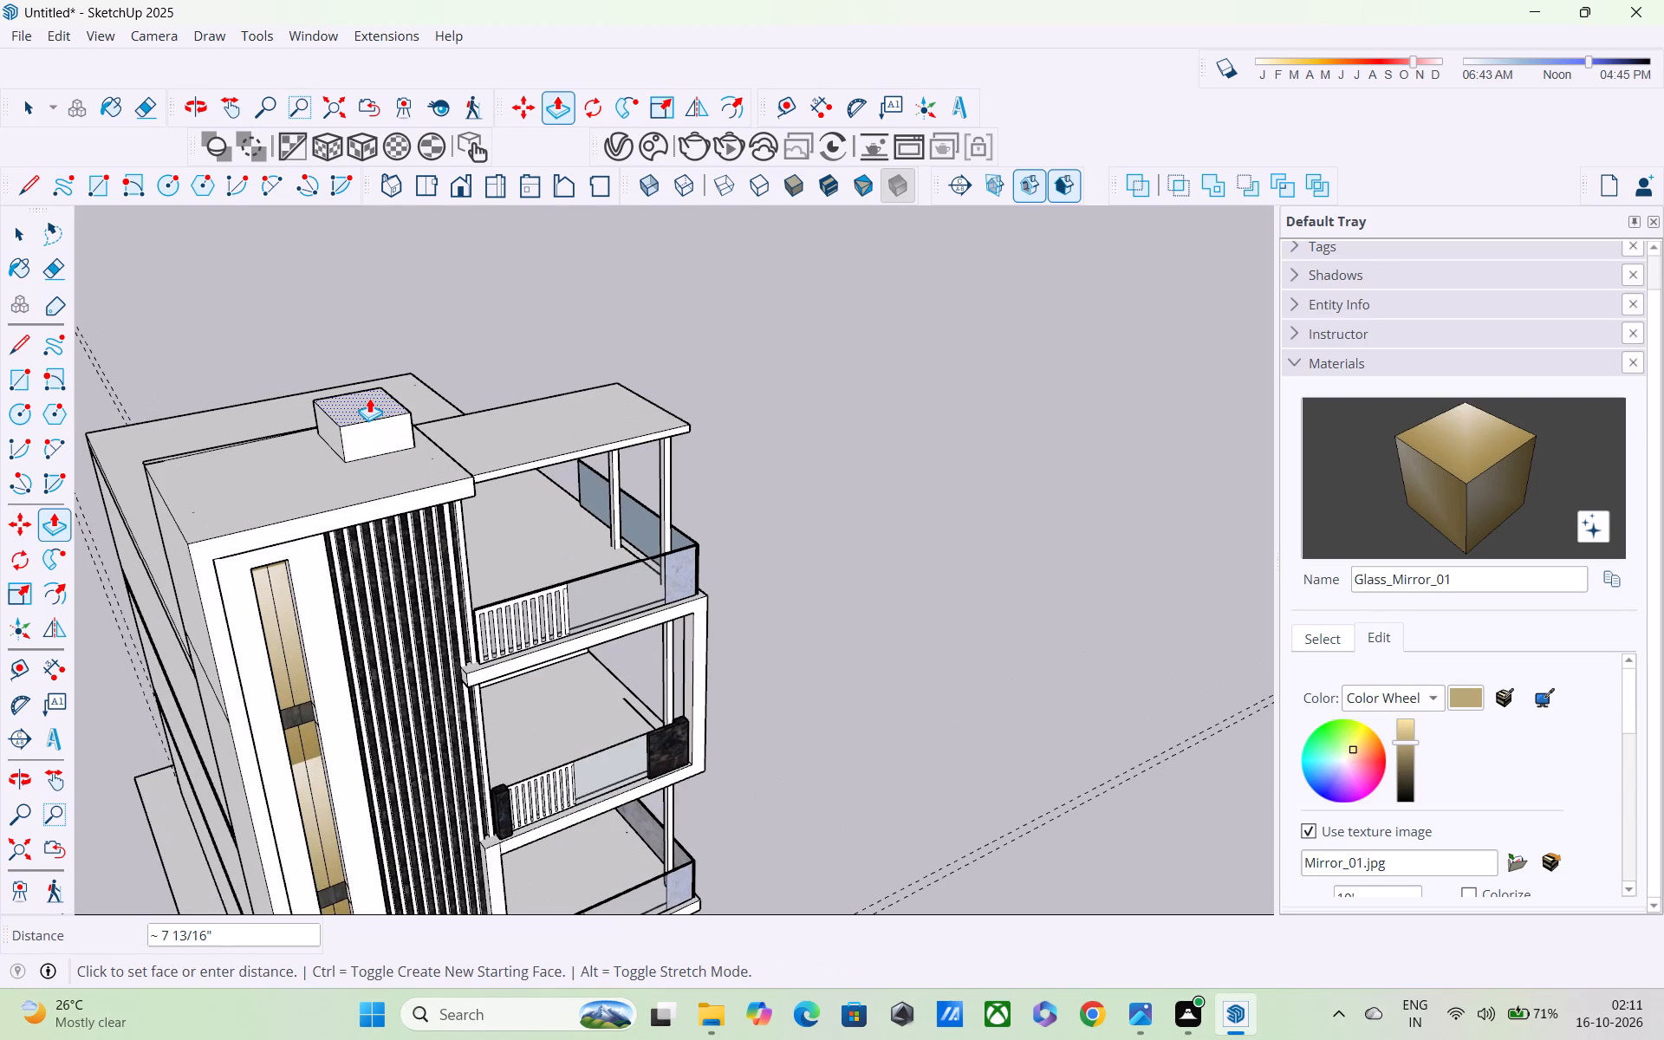
pyautogui.write("1'")
pyautogui.press('Return')
# Draw a line just below the top edge across the block's side facing the slatted front facade.
pyautogui.scroll(-1, 238, 56)
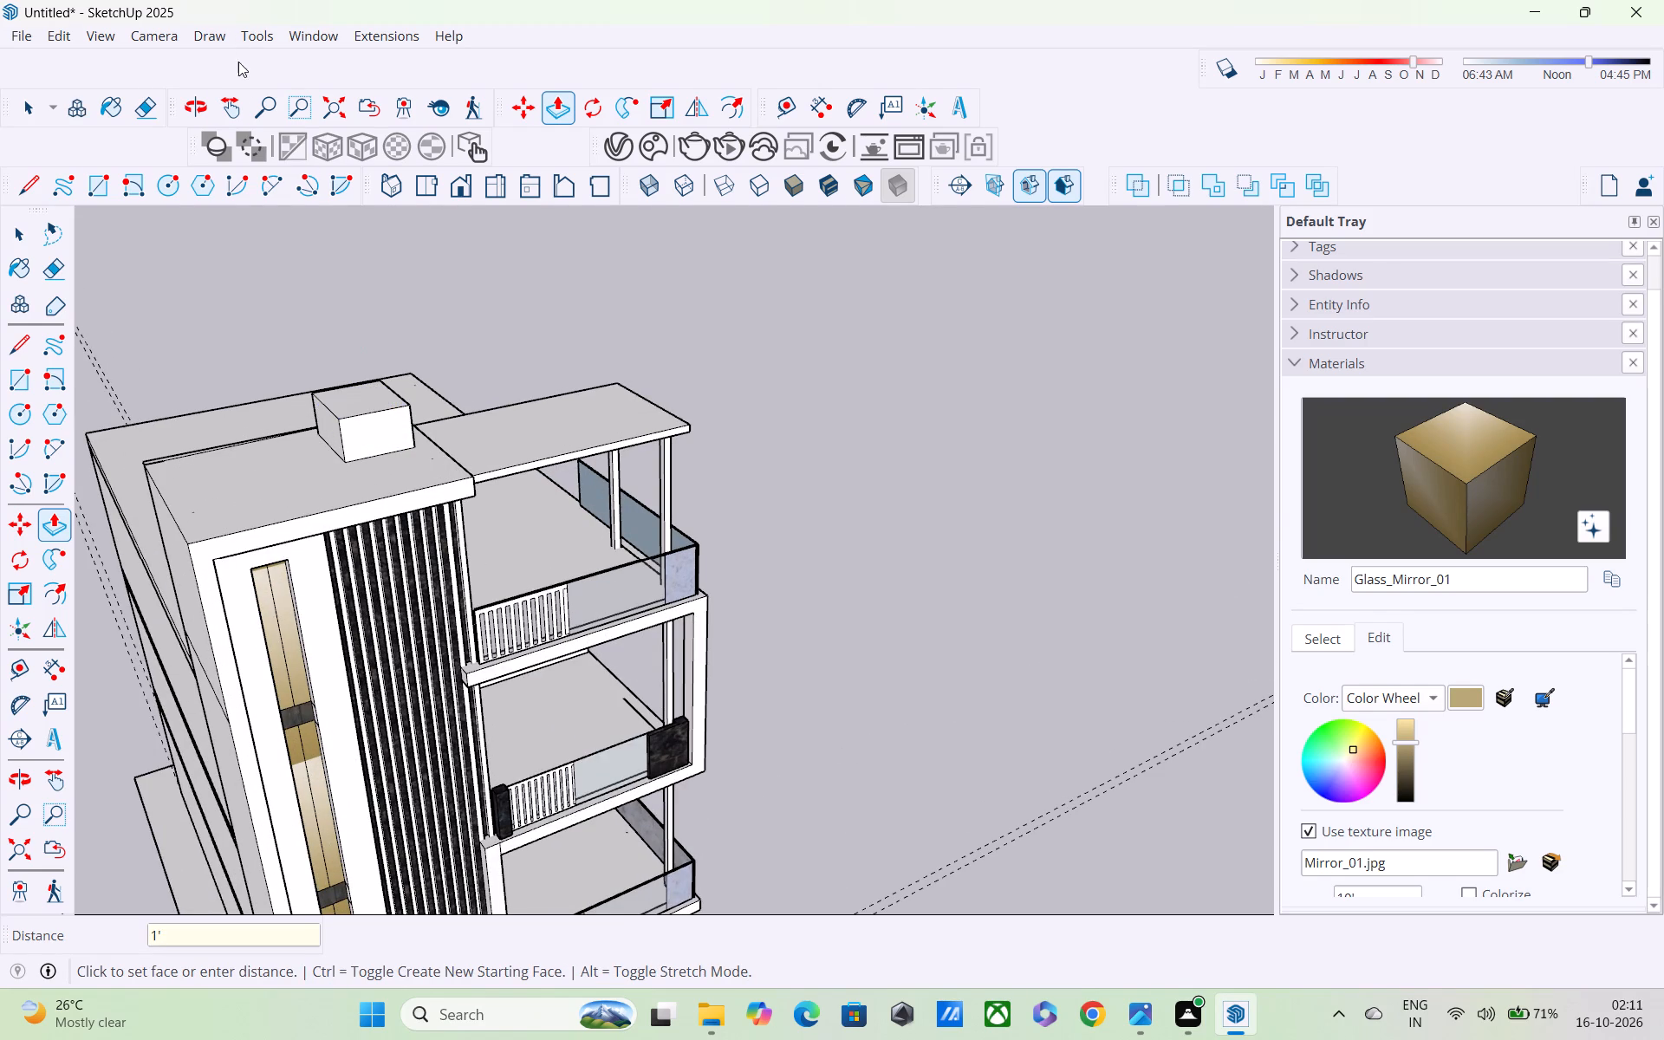
pyautogui.scroll(-2, 229, 161)
pyautogui.moveTo(242, 196); pyautogui.dragTo(179, 352, button='middle')
pyautogui.moveTo(341, 436); pyautogui.dragTo(394, 530, button='middle')
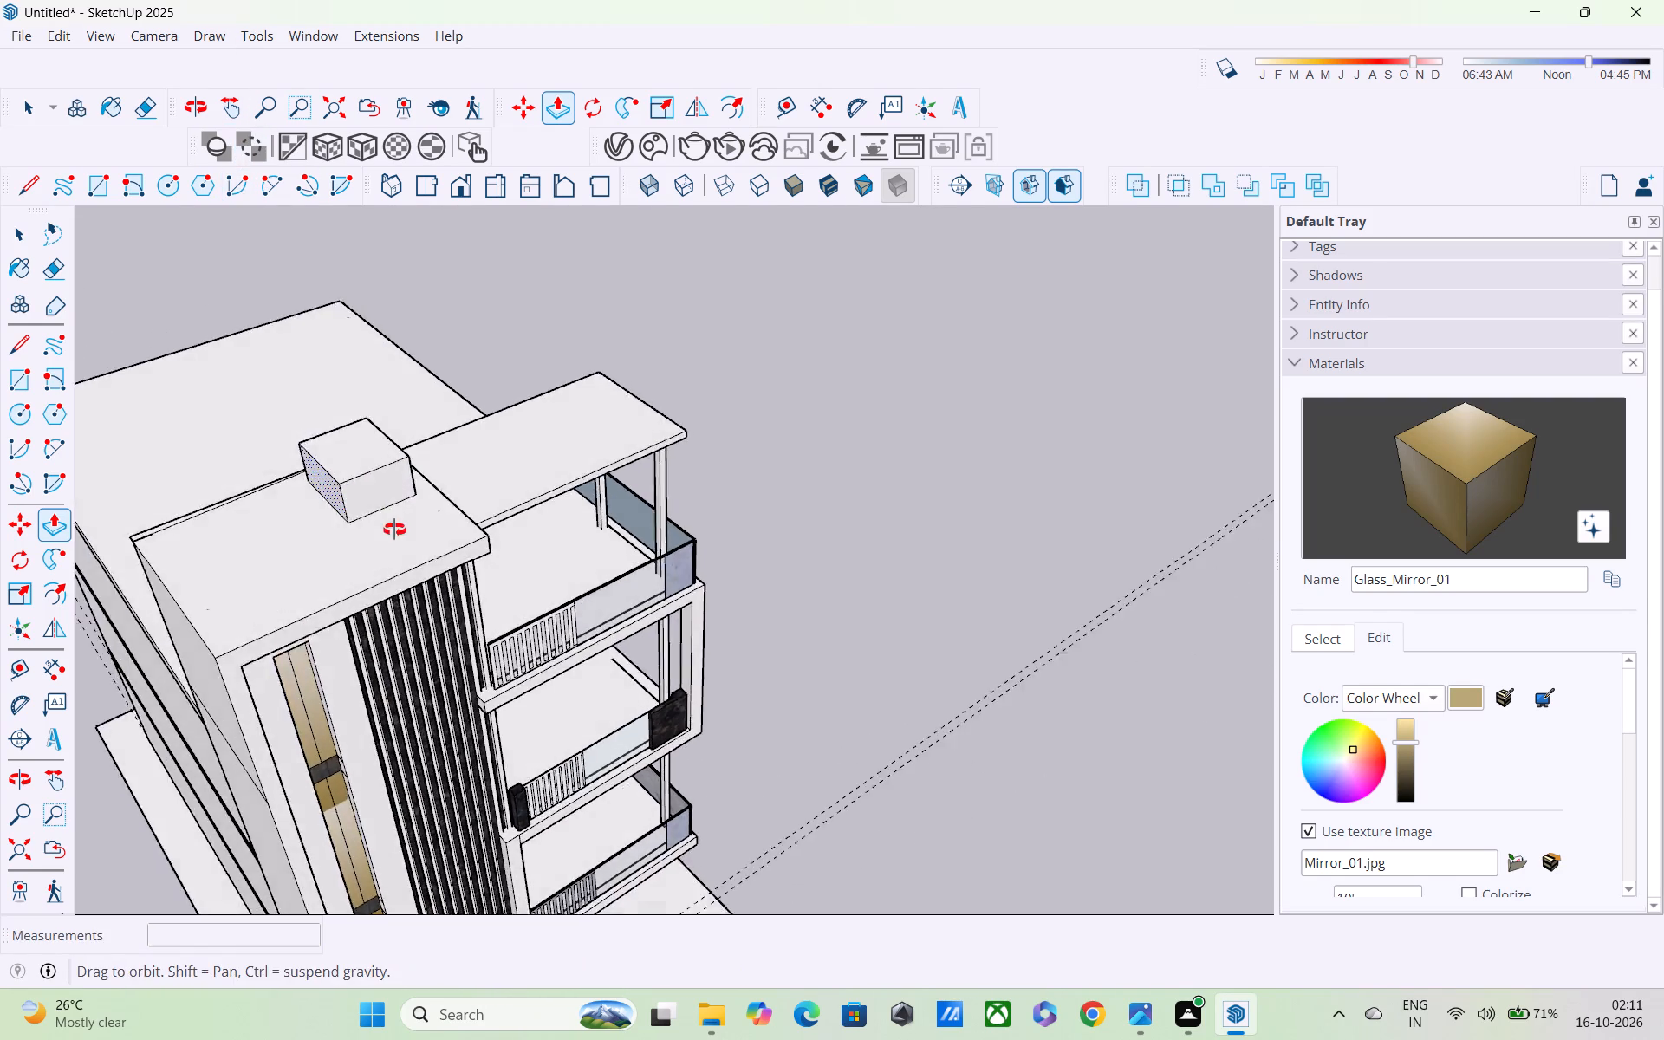
pyautogui.moveTo(394, 530); pyautogui.dragTo(429, 539, button='middle')
pyautogui.scroll(-1, 445, 539)
pyautogui.scroll(13, 431, 499)
pyautogui.press('l')
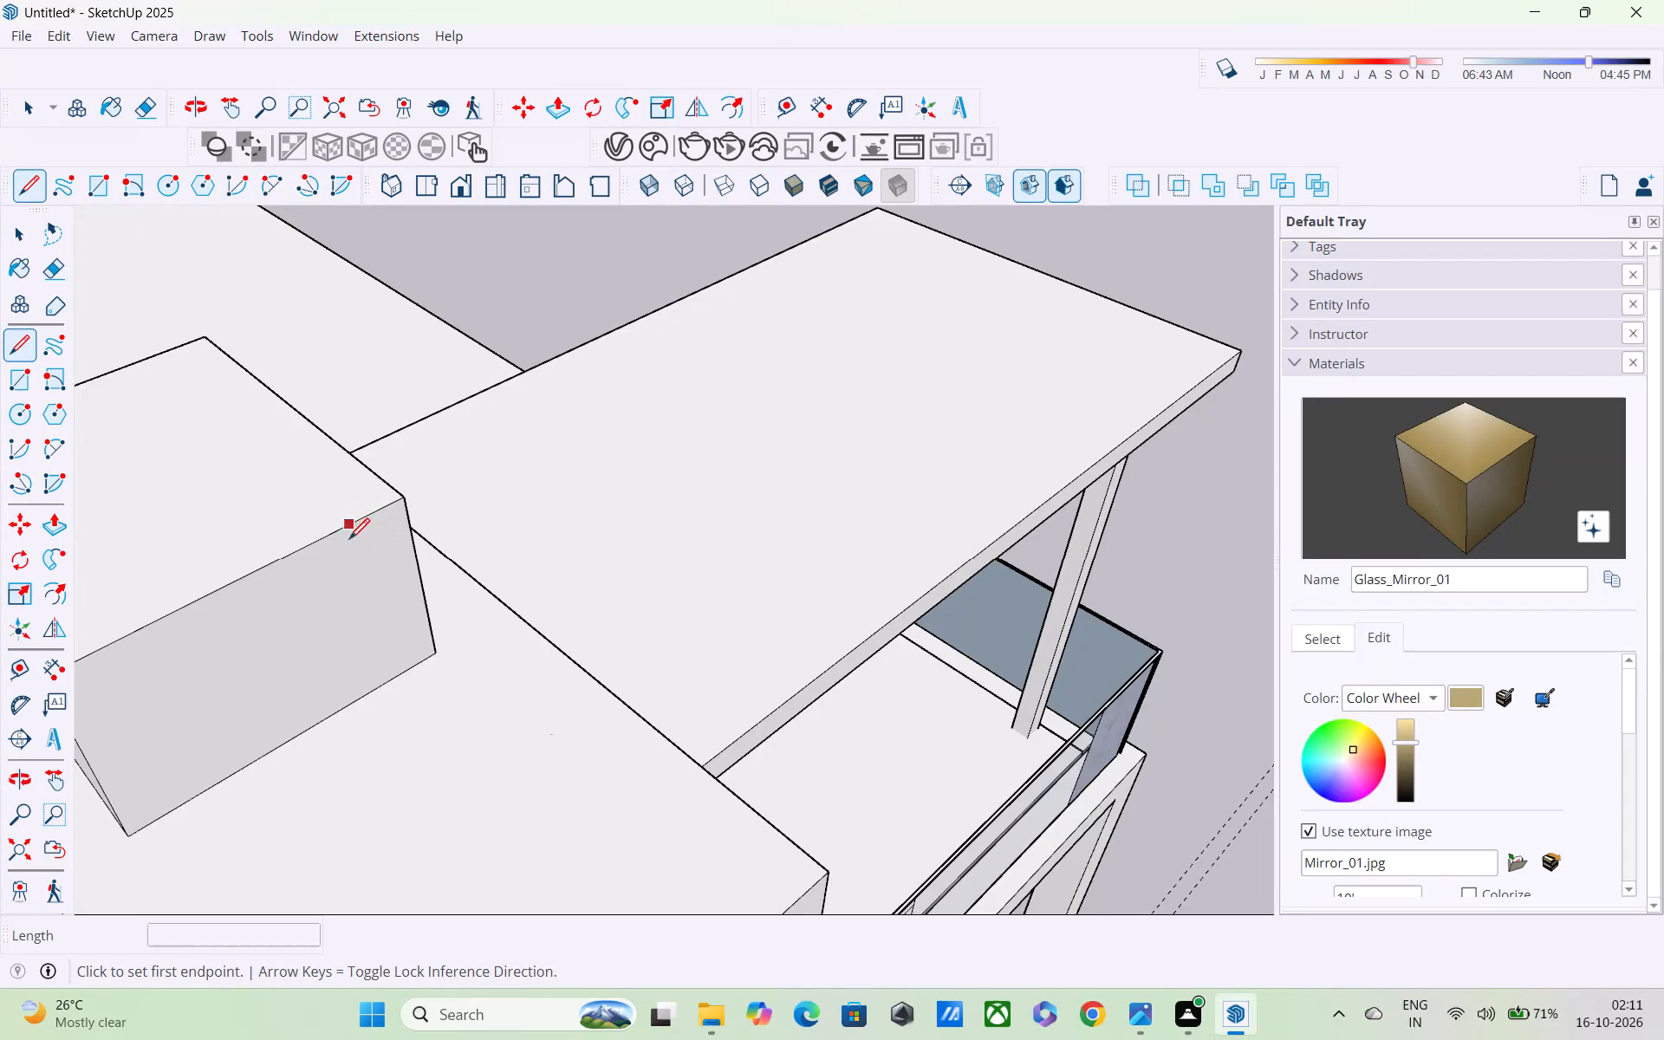
pyautogui.scroll(-4, 348, 549)
pyautogui.moveTo(263, 588); pyautogui.dragTo(373, 527, button='middle')
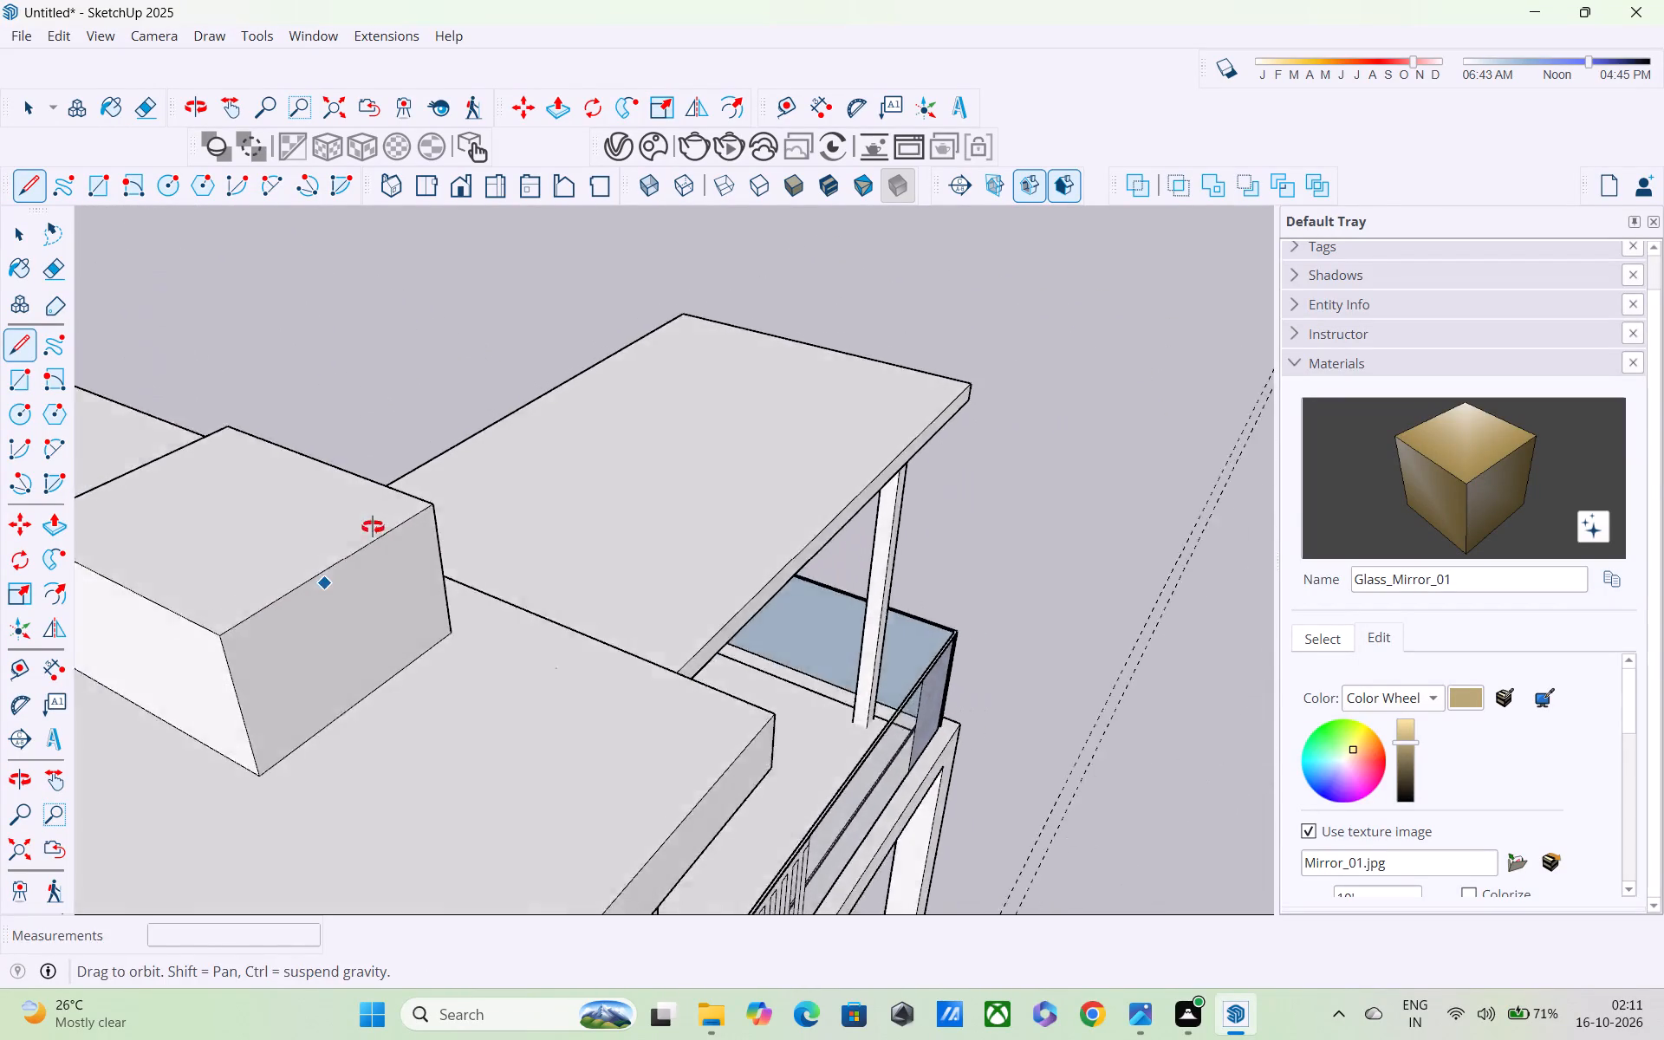
pyautogui.moveTo(373, 527); pyautogui.dragTo(439, 500, button='middle')
pyautogui.scroll(3, 314, 676)
pyautogui.click(296, 641)
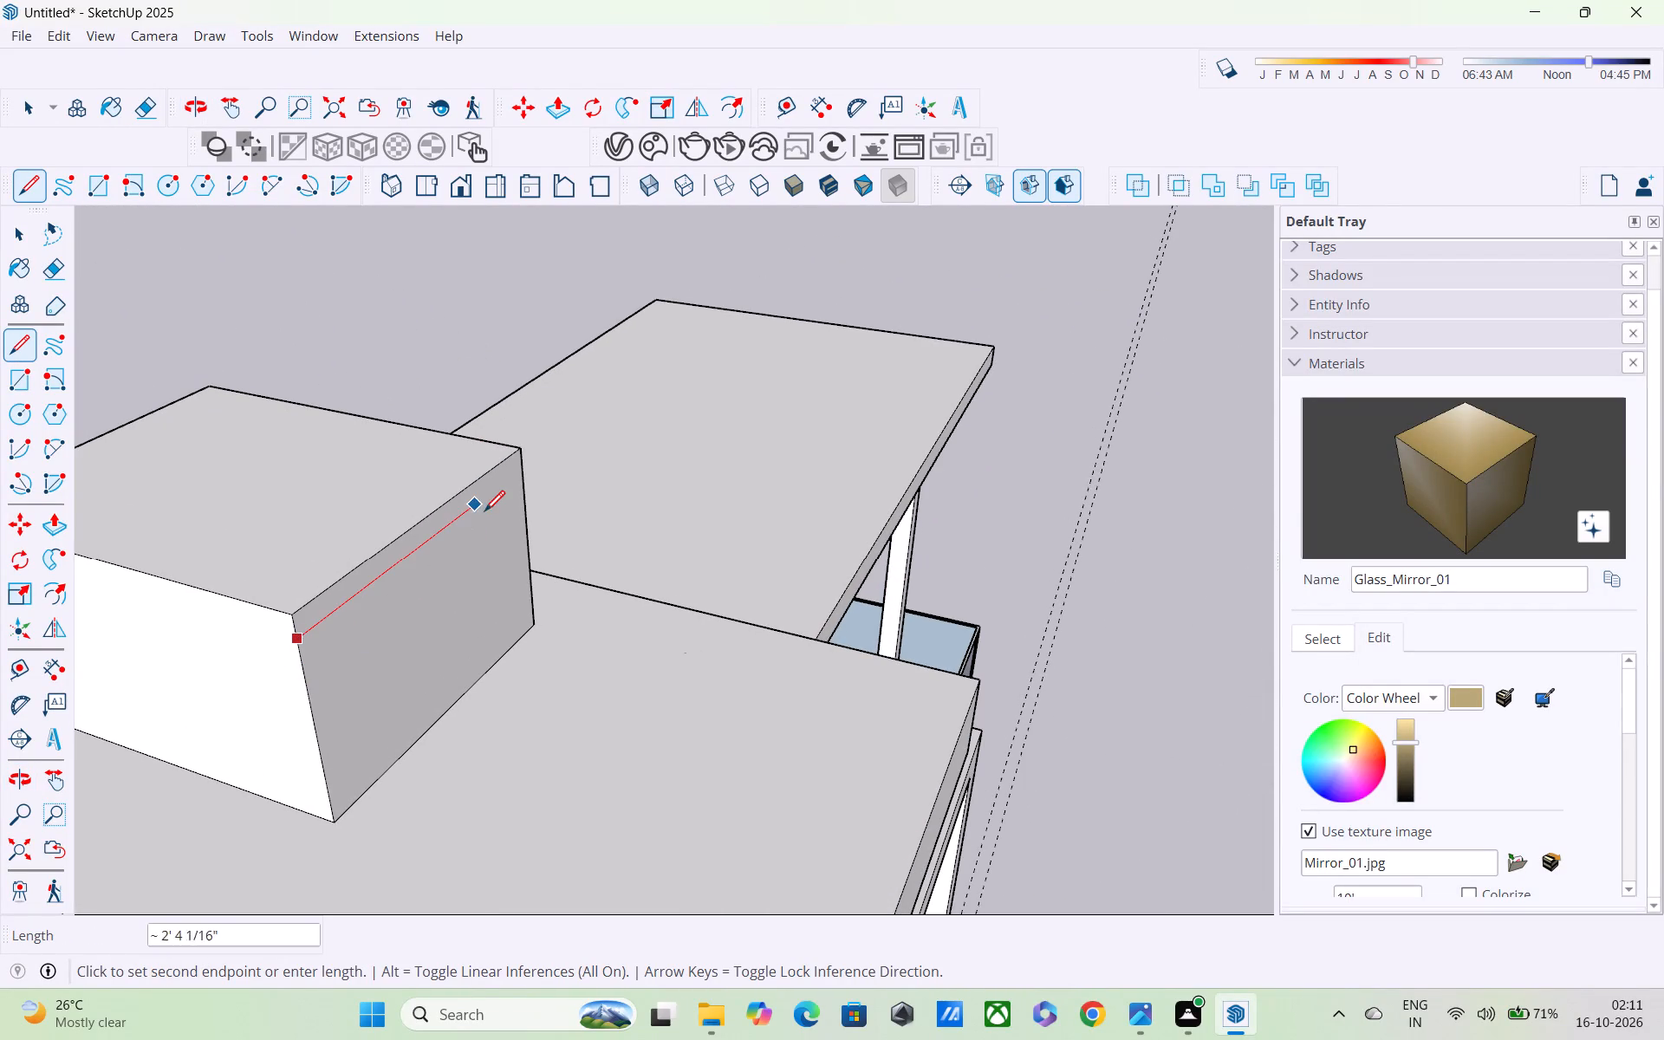
pyautogui.click(524, 473)
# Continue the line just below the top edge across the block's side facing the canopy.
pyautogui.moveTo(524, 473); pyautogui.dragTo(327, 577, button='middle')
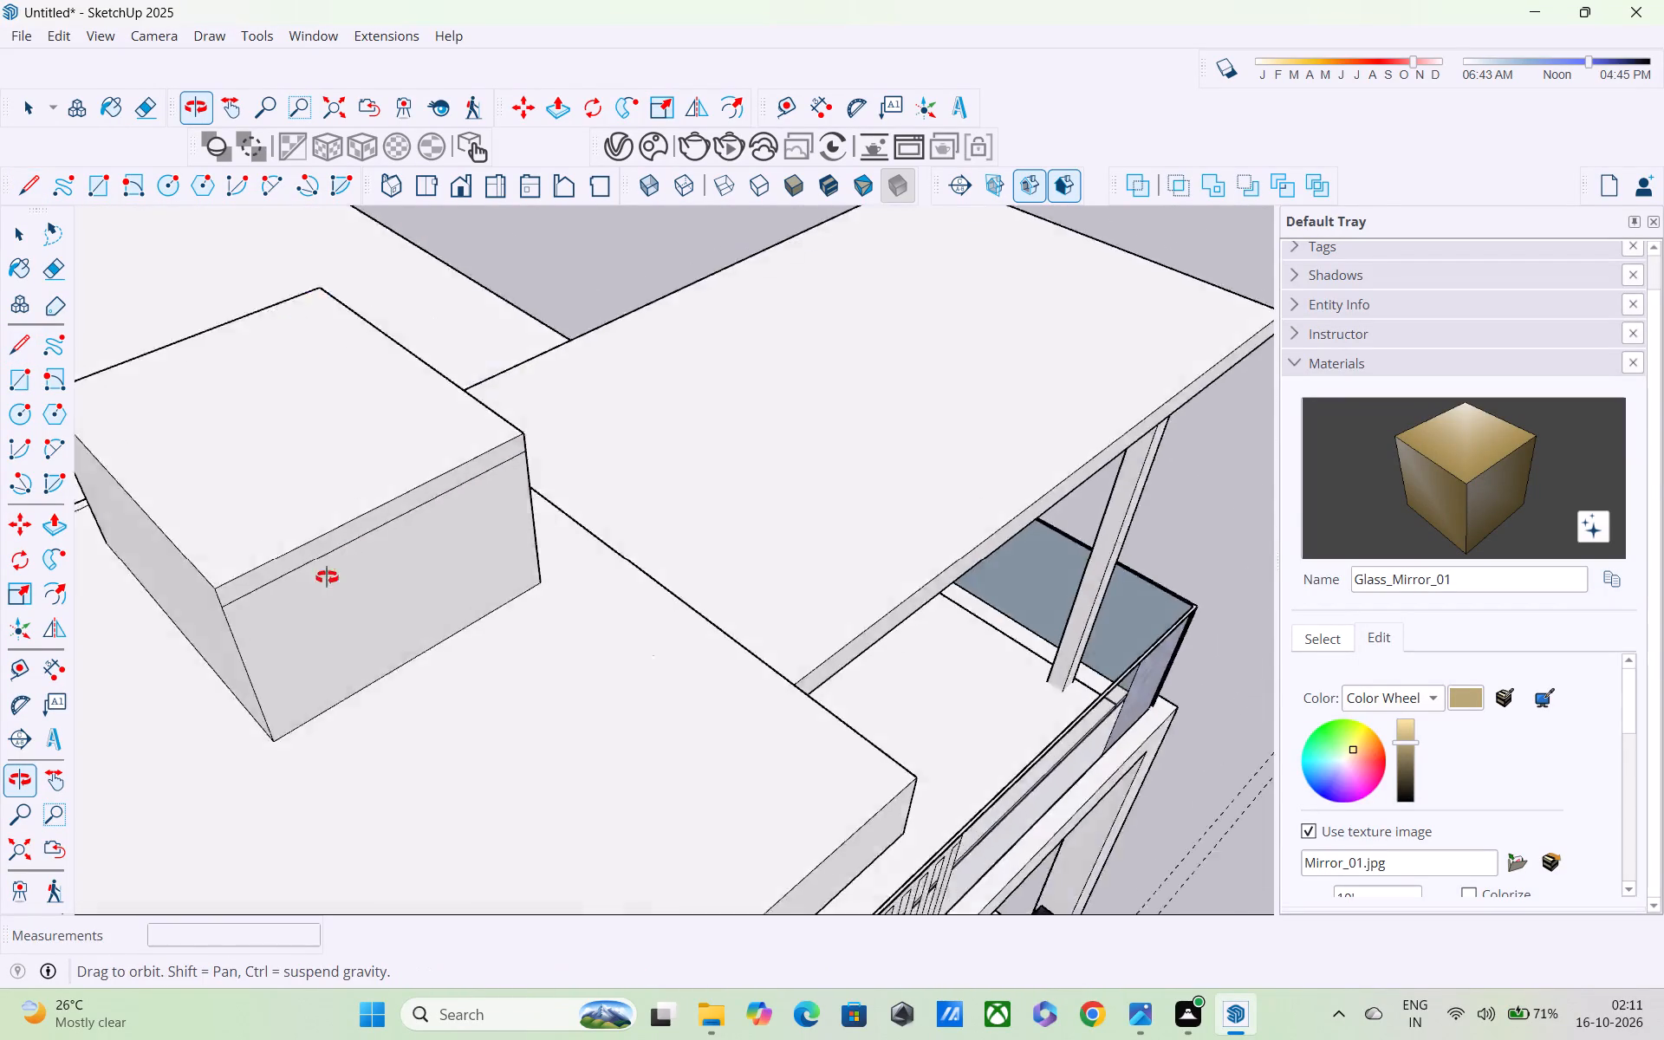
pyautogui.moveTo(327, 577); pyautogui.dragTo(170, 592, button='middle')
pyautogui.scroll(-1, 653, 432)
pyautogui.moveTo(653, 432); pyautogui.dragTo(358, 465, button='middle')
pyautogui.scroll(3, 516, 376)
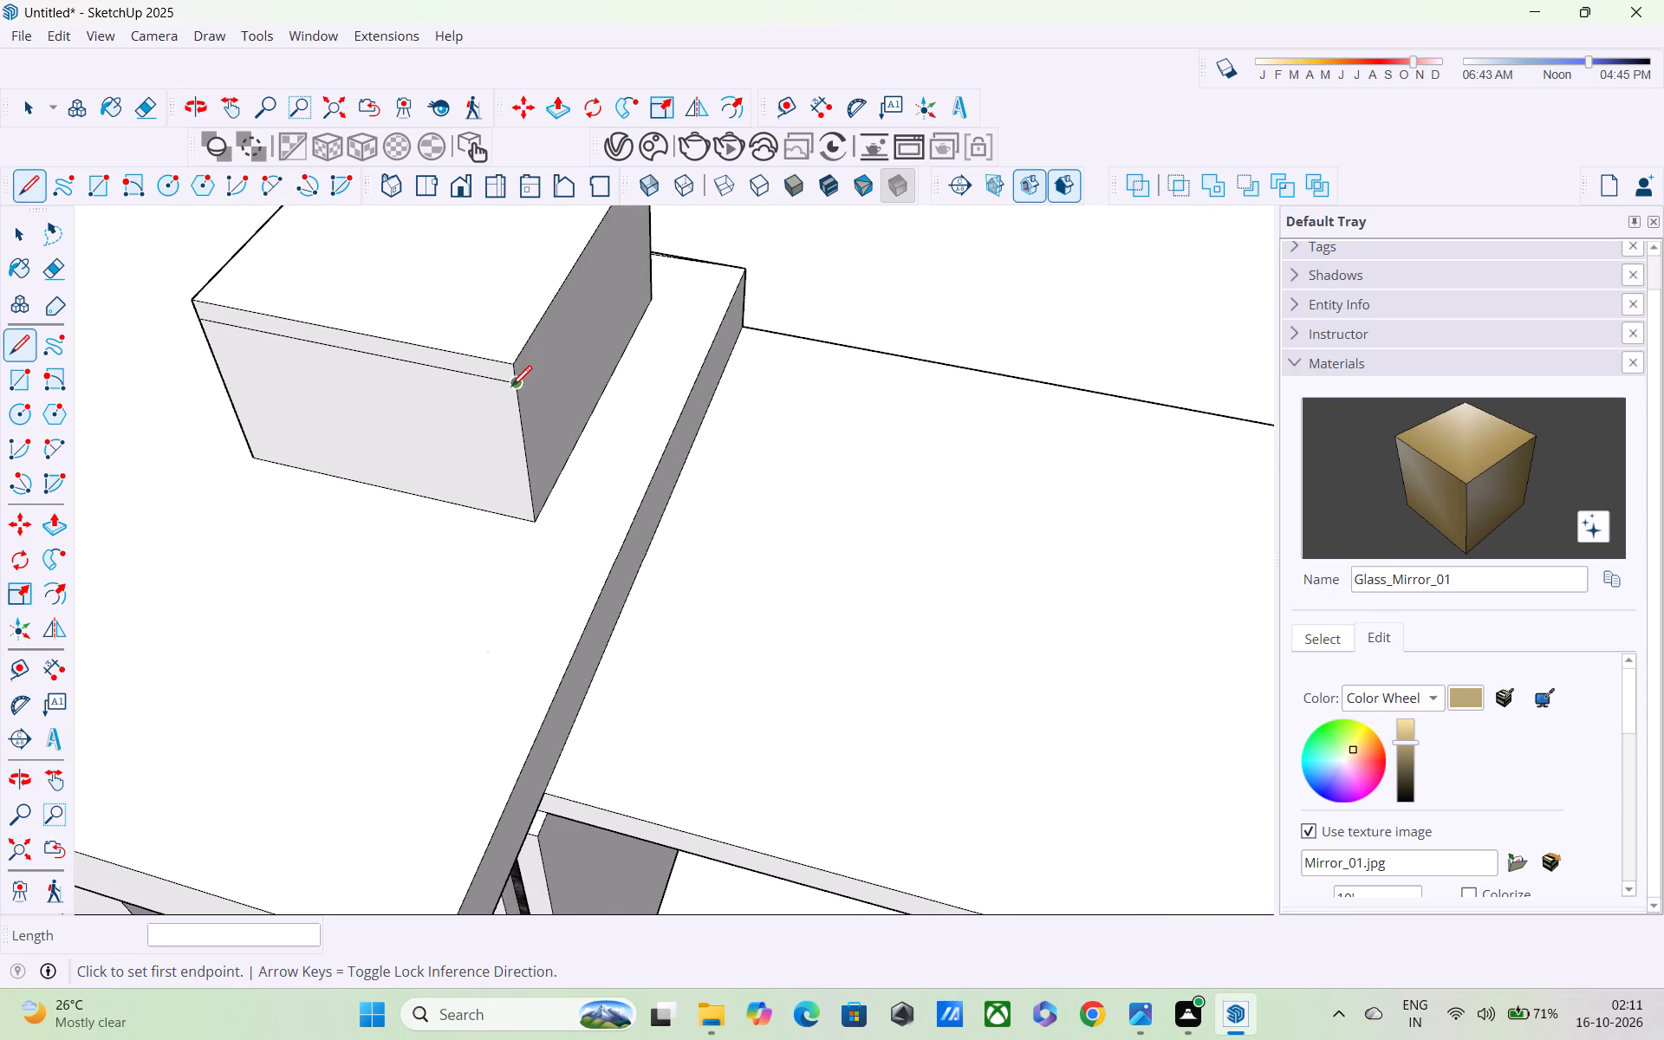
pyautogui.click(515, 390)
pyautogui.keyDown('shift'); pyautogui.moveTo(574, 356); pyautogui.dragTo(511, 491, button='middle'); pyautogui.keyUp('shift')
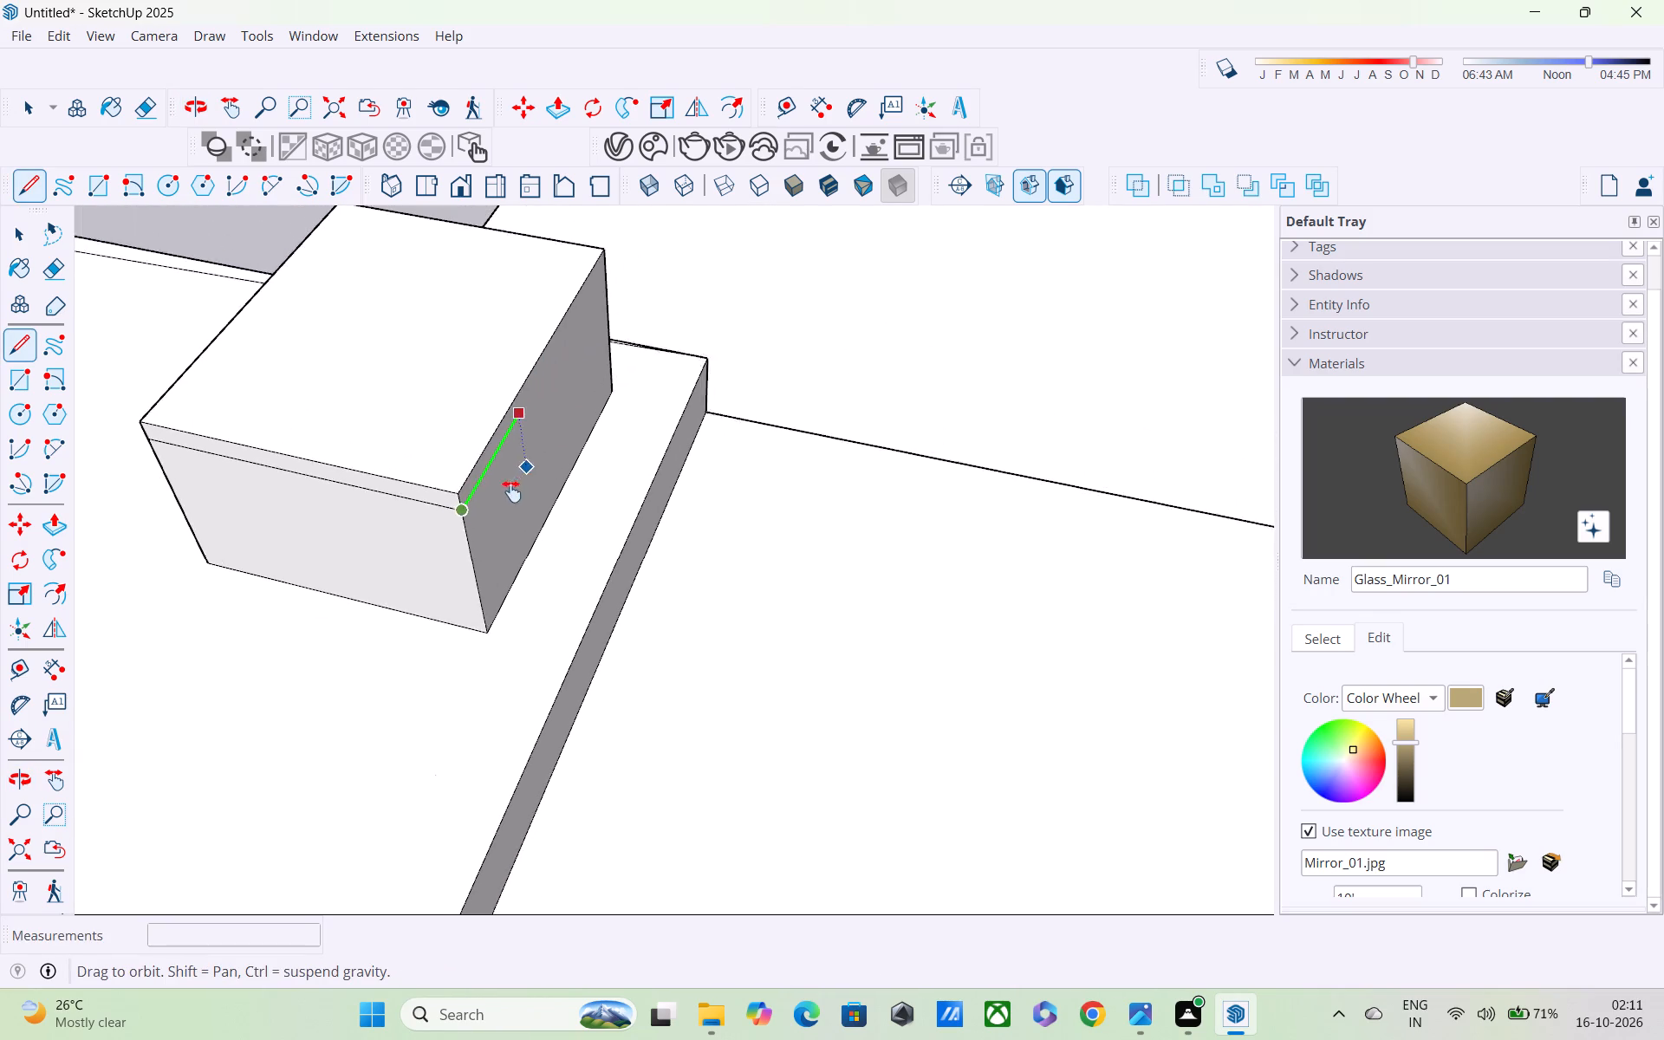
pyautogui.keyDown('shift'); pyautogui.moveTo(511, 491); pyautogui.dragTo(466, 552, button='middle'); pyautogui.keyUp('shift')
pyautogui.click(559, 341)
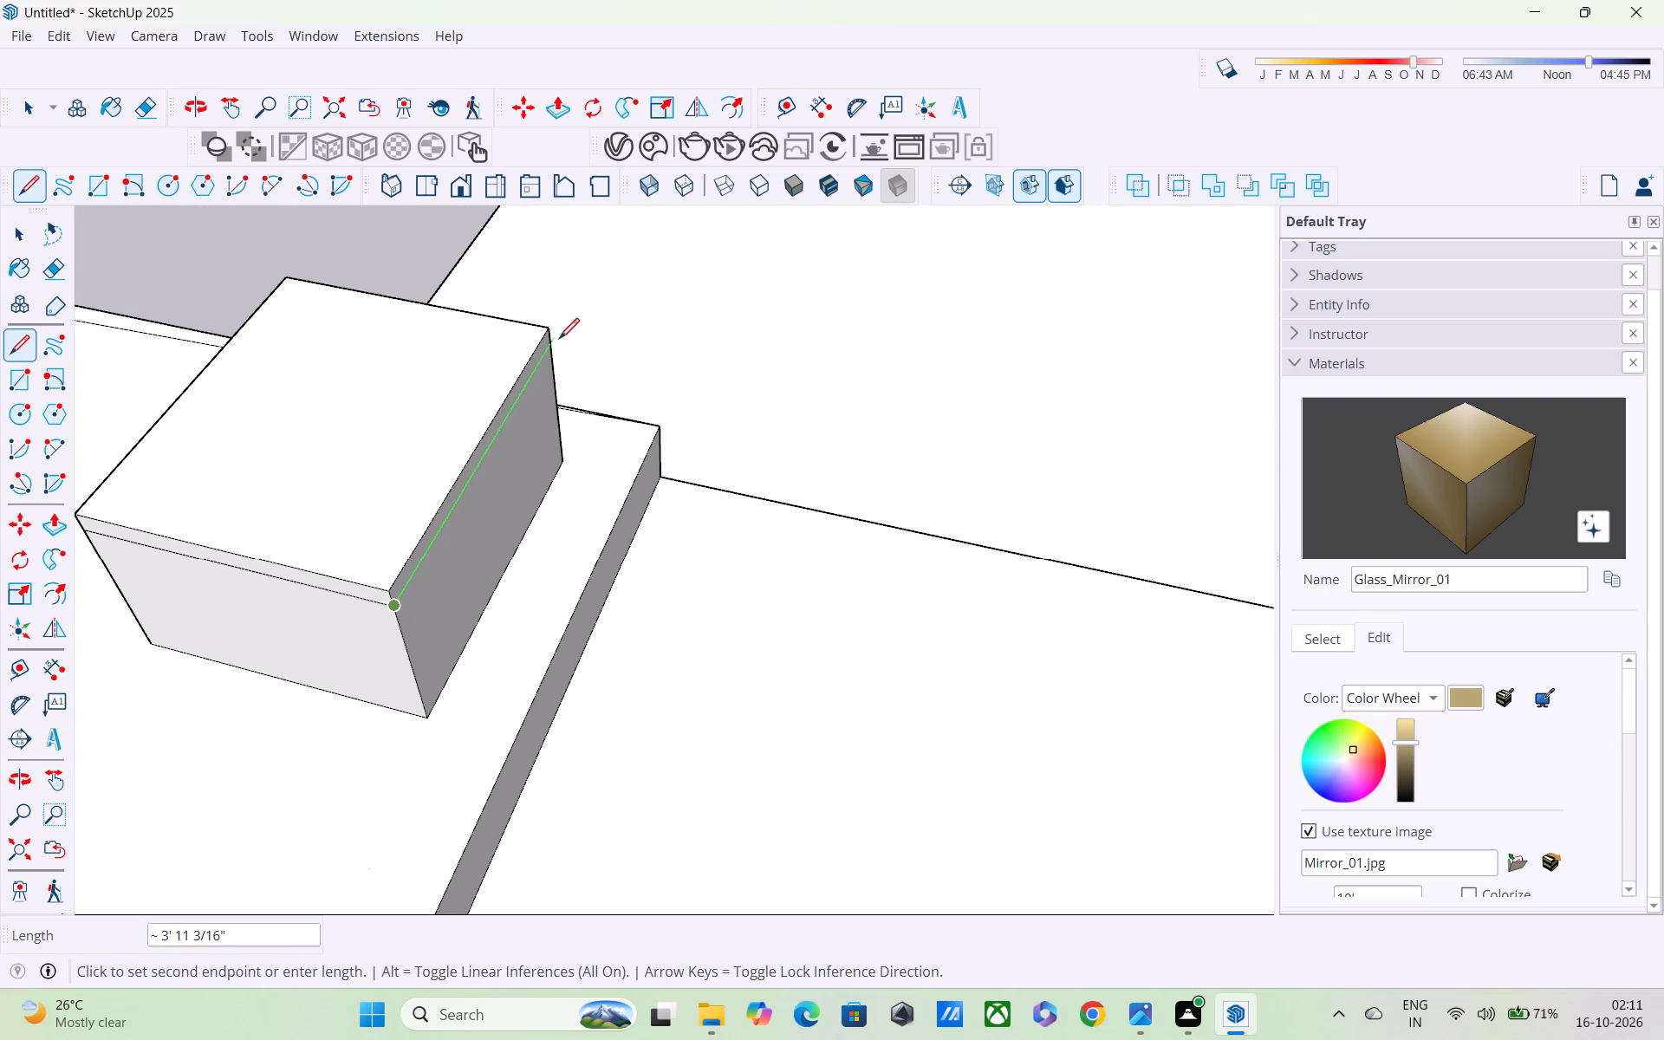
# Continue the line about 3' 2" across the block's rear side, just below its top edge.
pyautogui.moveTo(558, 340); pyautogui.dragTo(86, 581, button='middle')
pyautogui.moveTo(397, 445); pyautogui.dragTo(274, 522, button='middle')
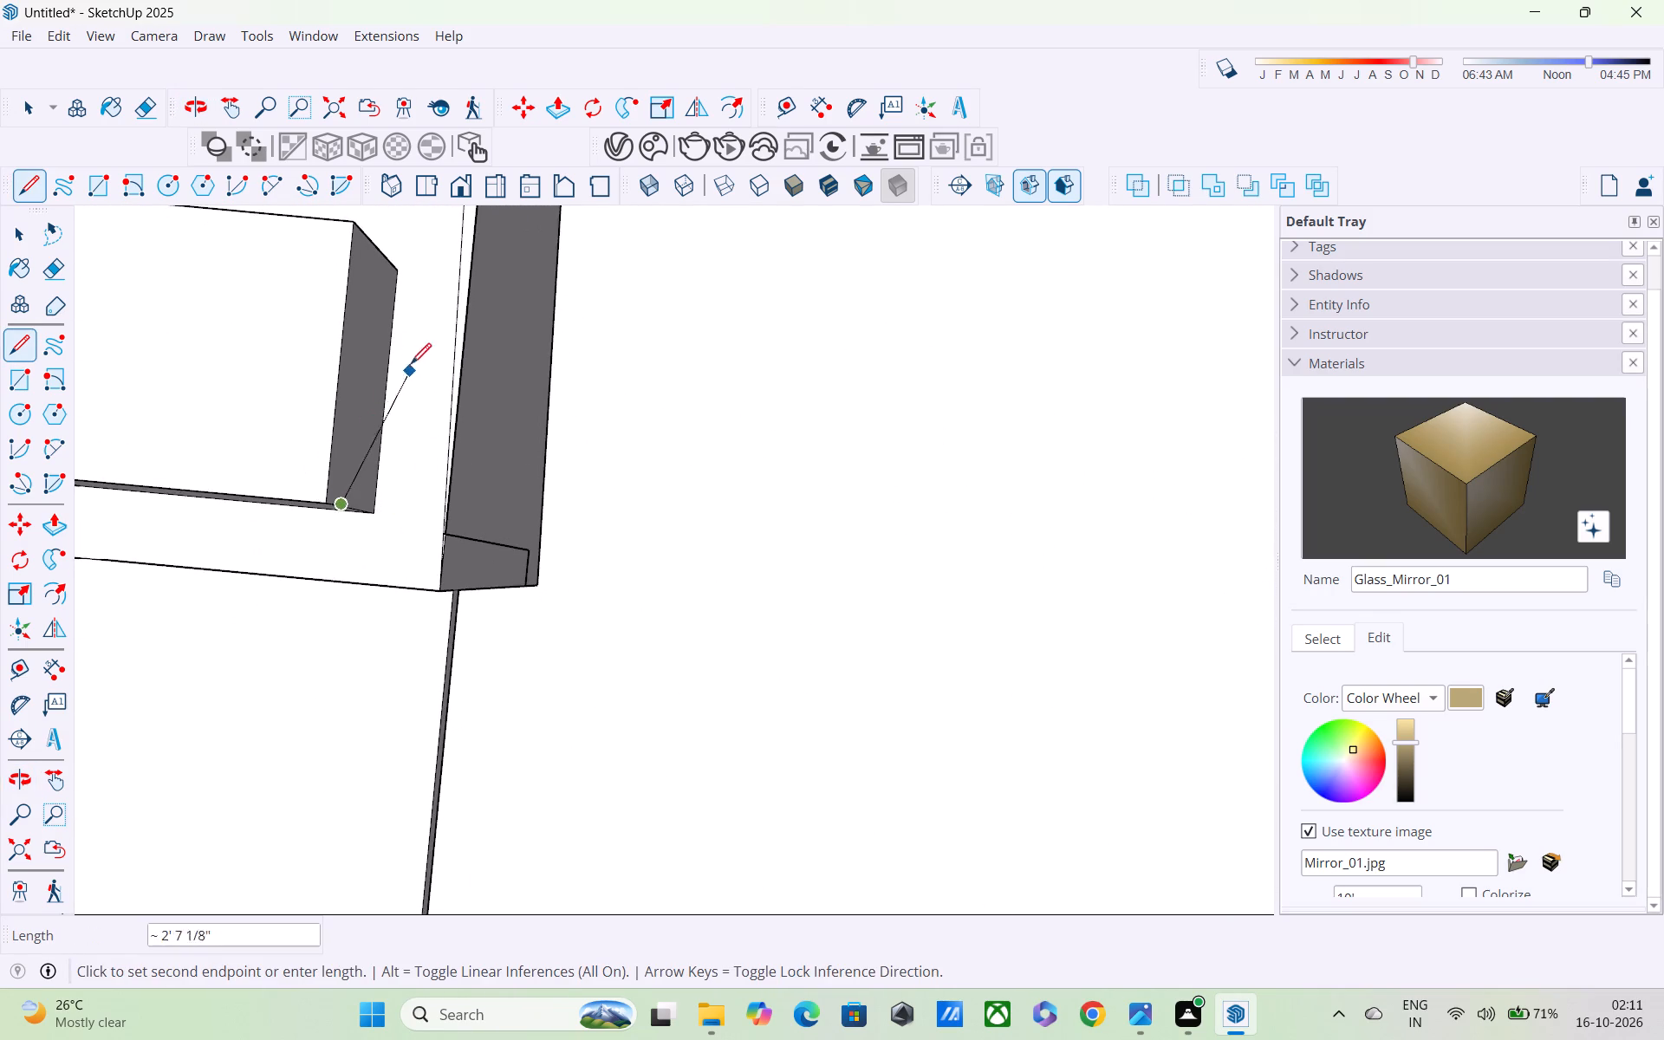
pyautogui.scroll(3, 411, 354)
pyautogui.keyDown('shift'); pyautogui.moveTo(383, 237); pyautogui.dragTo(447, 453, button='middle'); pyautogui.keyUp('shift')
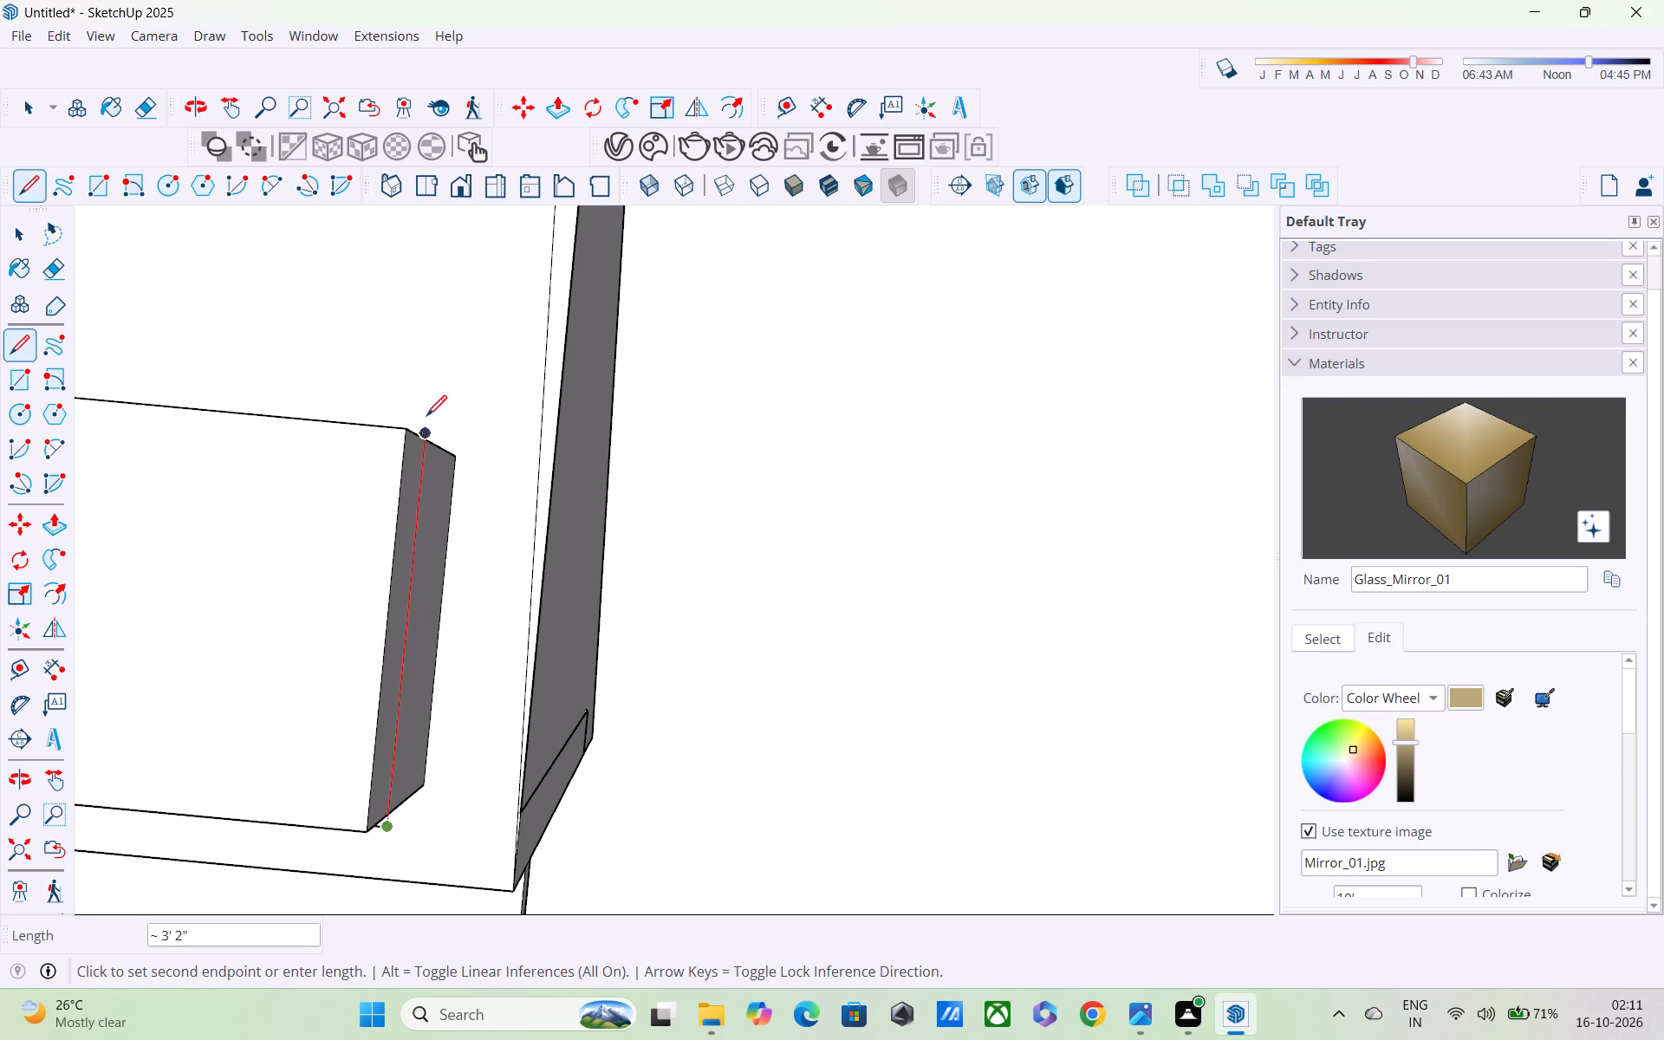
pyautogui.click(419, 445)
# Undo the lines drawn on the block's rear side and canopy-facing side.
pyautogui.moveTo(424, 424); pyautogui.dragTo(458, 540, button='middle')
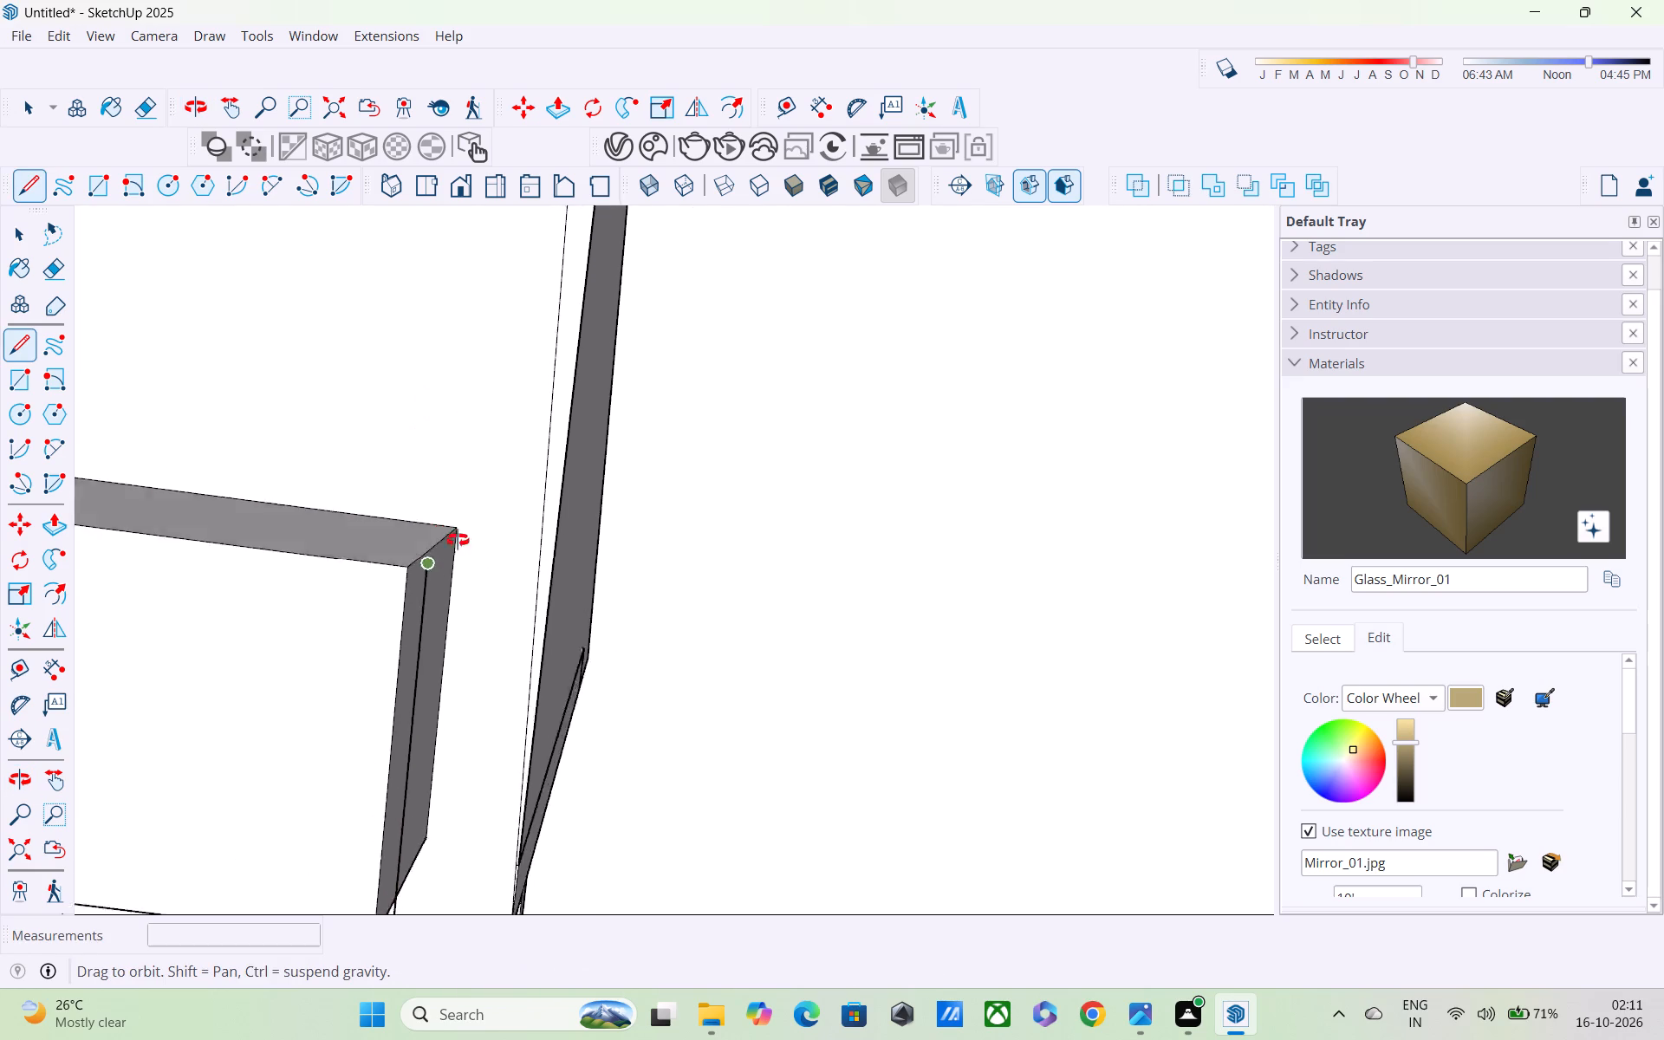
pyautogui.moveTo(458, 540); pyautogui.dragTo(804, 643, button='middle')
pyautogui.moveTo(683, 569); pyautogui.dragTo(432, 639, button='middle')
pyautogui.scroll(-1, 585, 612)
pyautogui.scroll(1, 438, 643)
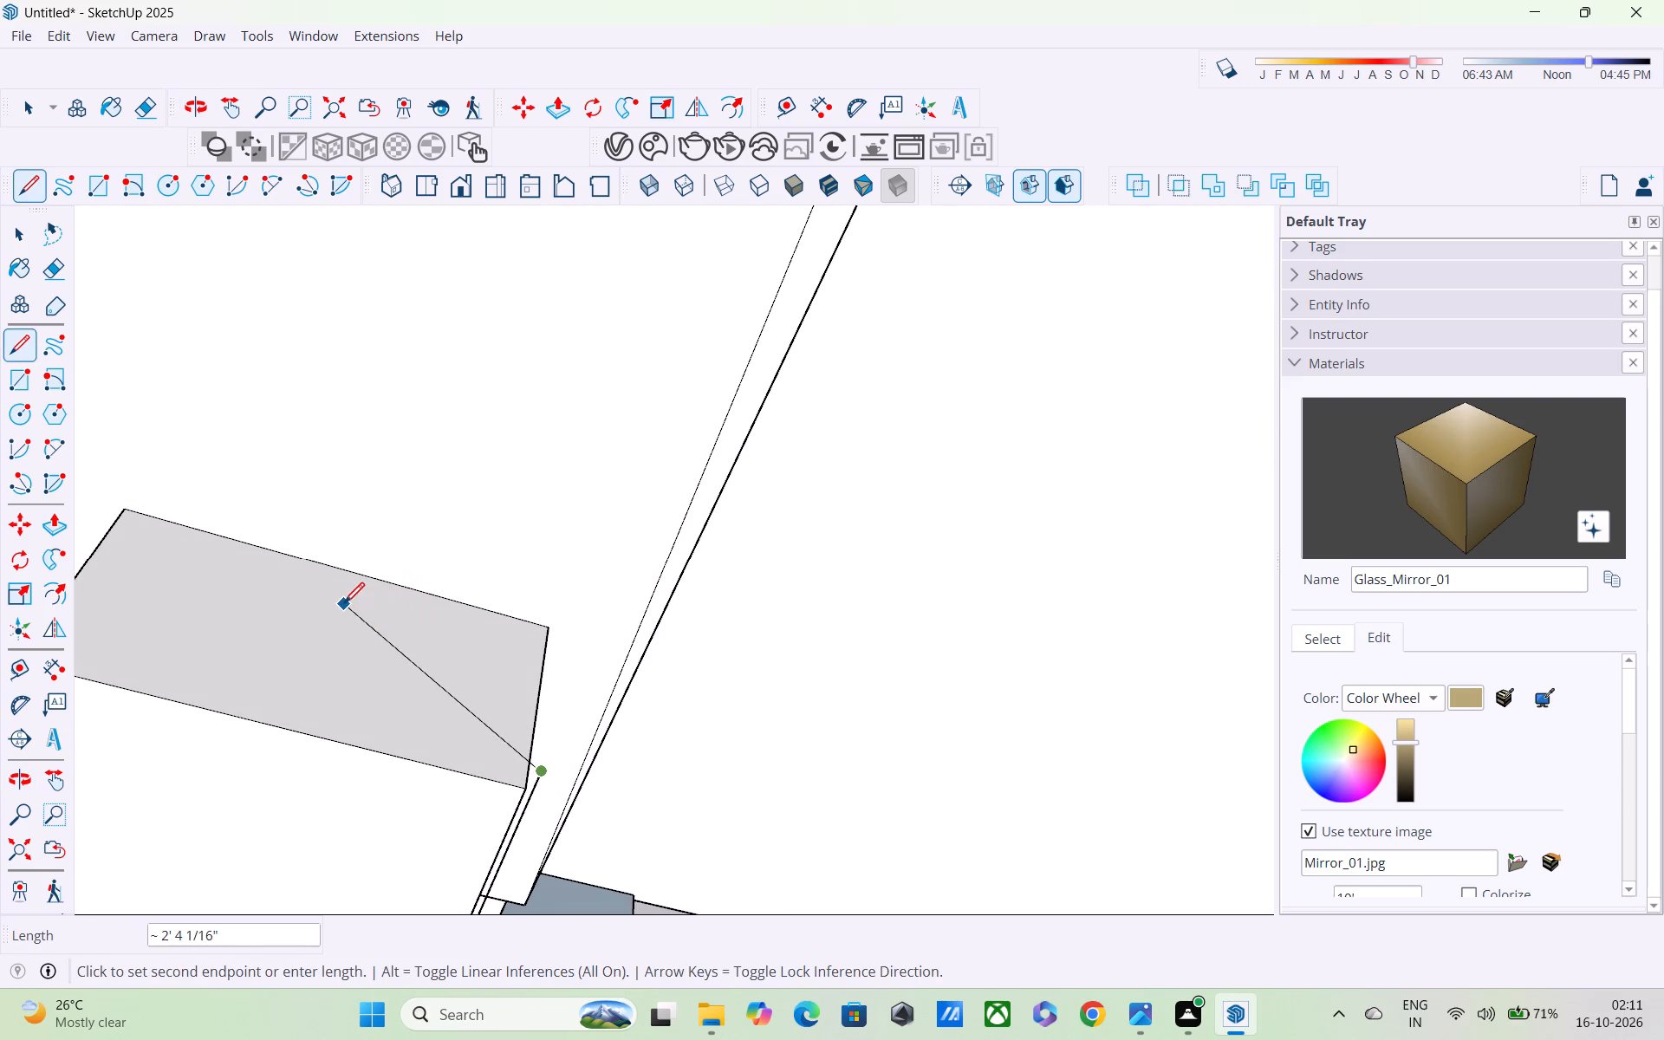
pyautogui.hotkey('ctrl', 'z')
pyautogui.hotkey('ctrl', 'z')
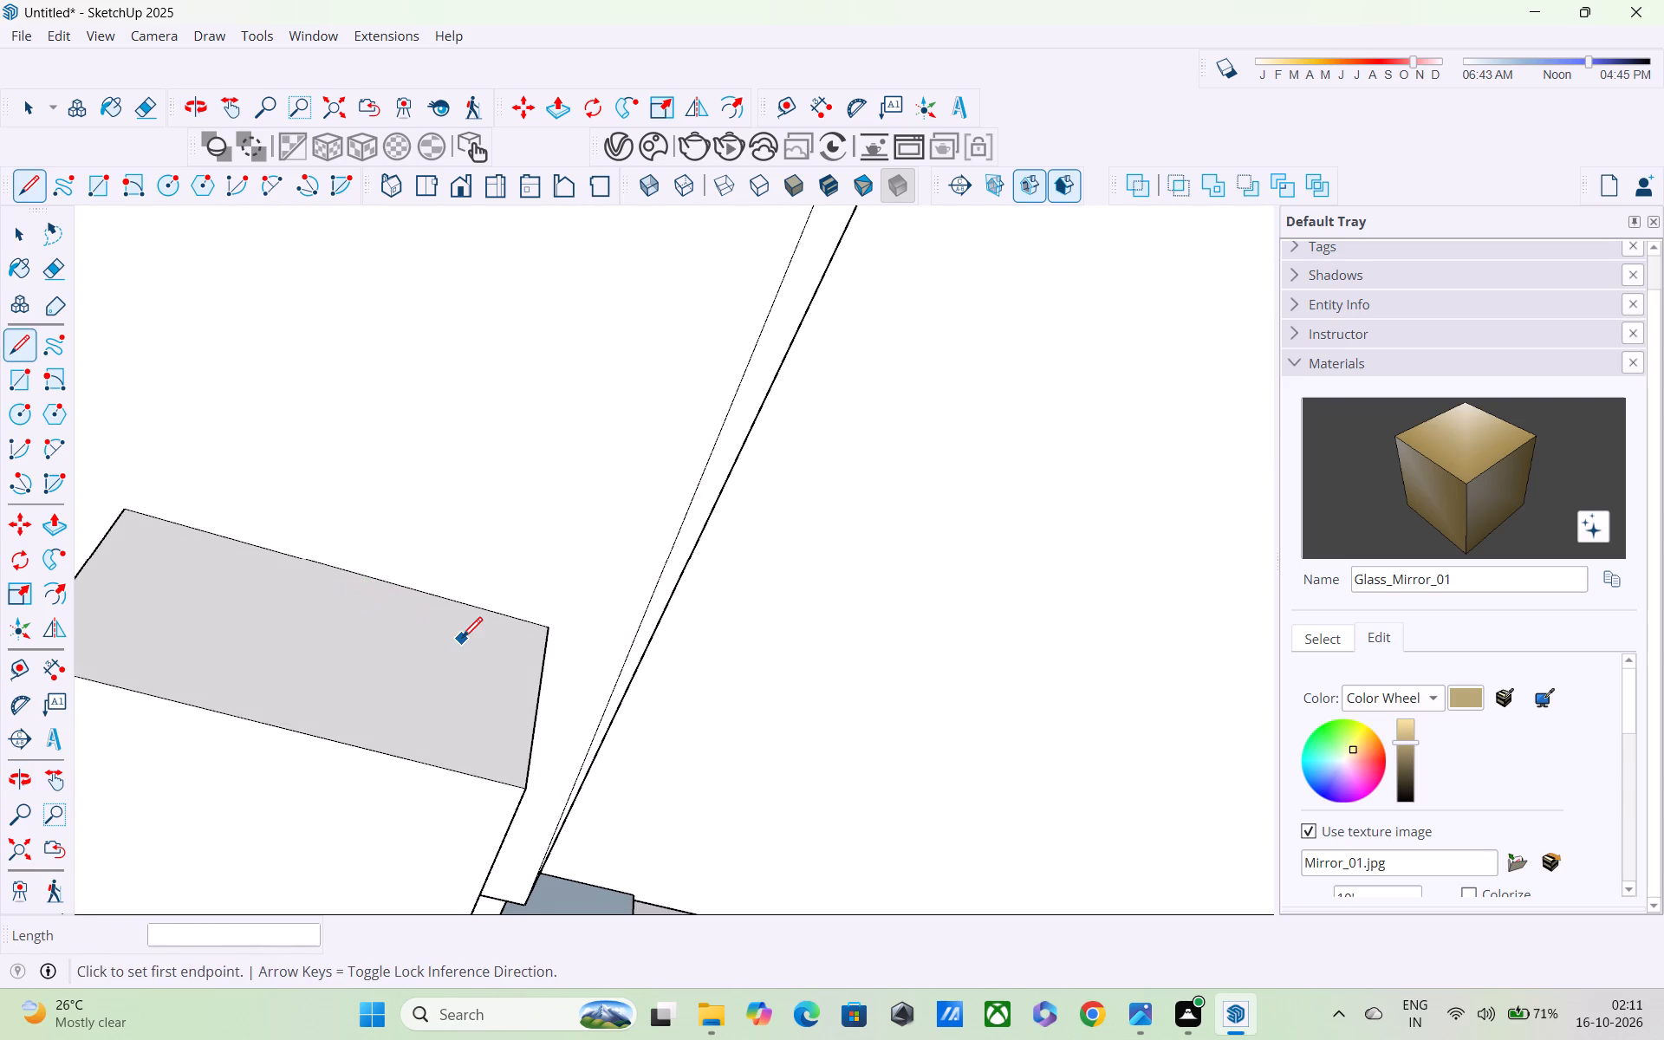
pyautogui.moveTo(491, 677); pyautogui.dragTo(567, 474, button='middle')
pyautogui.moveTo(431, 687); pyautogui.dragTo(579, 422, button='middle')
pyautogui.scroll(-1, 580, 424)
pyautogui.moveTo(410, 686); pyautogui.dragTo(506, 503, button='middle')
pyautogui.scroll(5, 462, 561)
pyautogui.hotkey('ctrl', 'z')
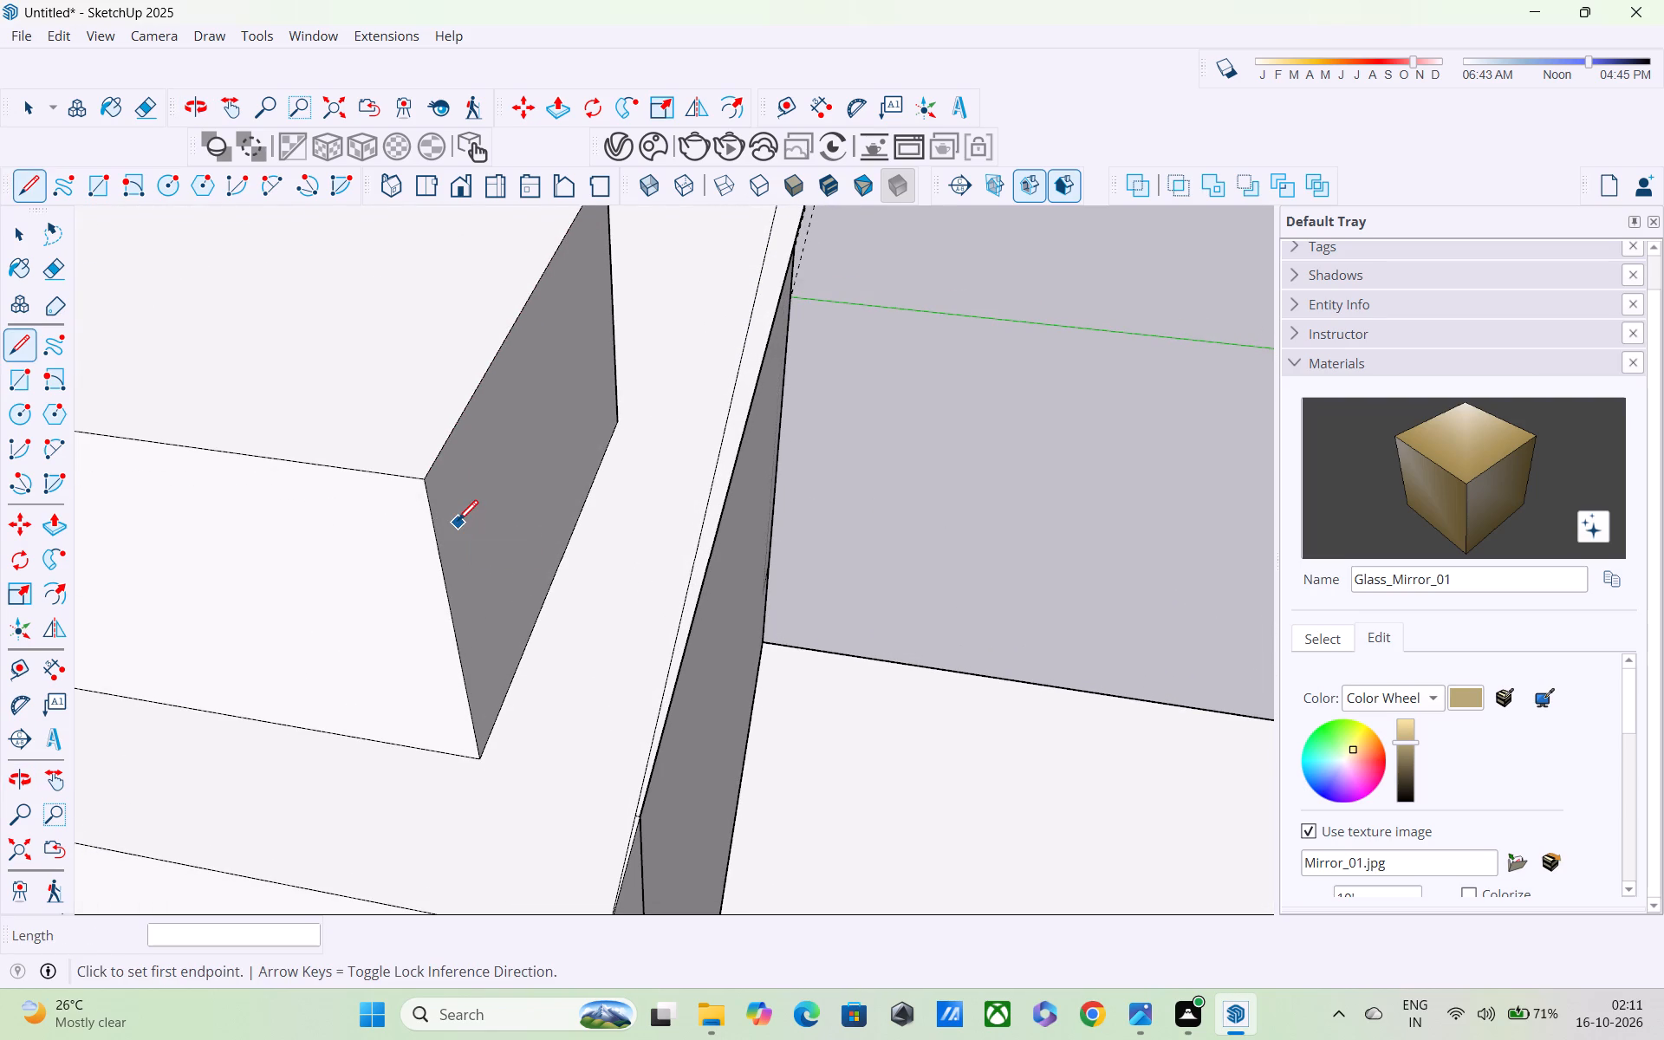
# Draw a line about 3' 10" long just below the top edge across the block's canopy-facing side.
pyautogui.scroll(4, 458, 523)
pyautogui.scroll(-5, 443, 524)
pyautogui.keyDown('shift'); pyautogui.moveTo(397, 542); pyautogui.dragTo(1086, 559, button='middle'); pyautogui.keyUp('shift')
pyautogui.keyDown('shift'); pyautogui.scroll(-1, 397, 542); pyautogui.keyUp('shift')
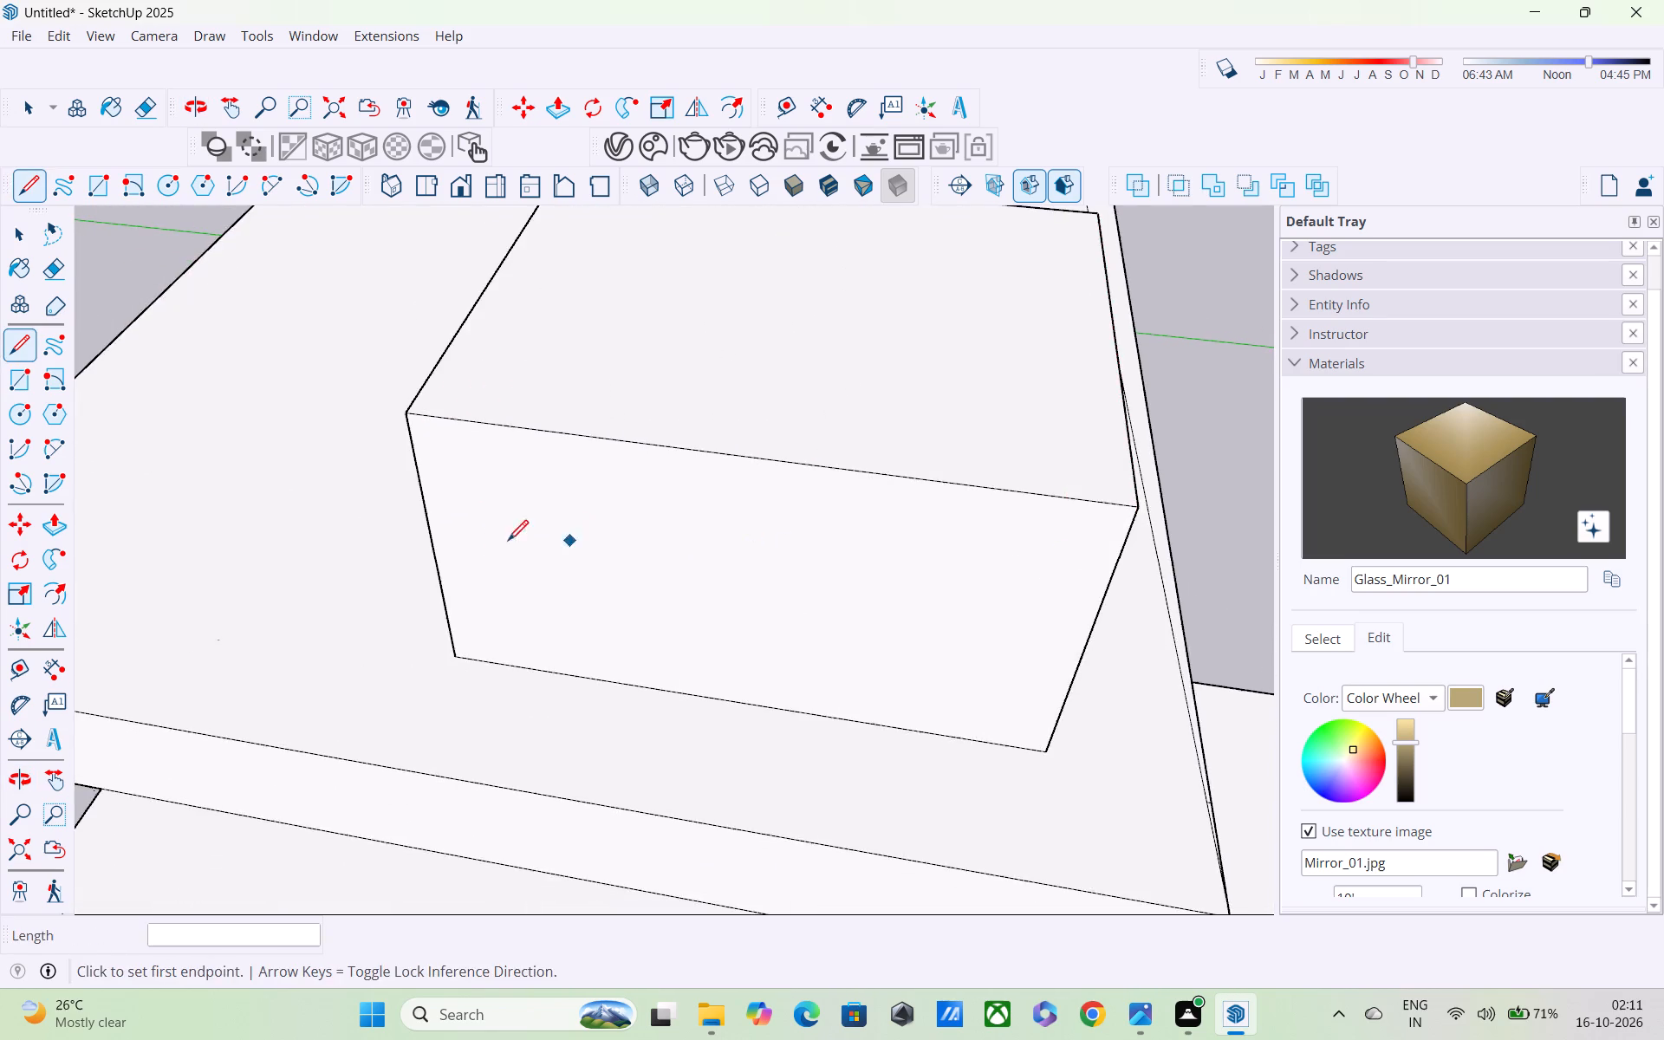
pyautogui.moveTo(486, 544); pyautogui.dragTo(934, 536, button='middle')
pyautogui.scroll(4, 885, 501)
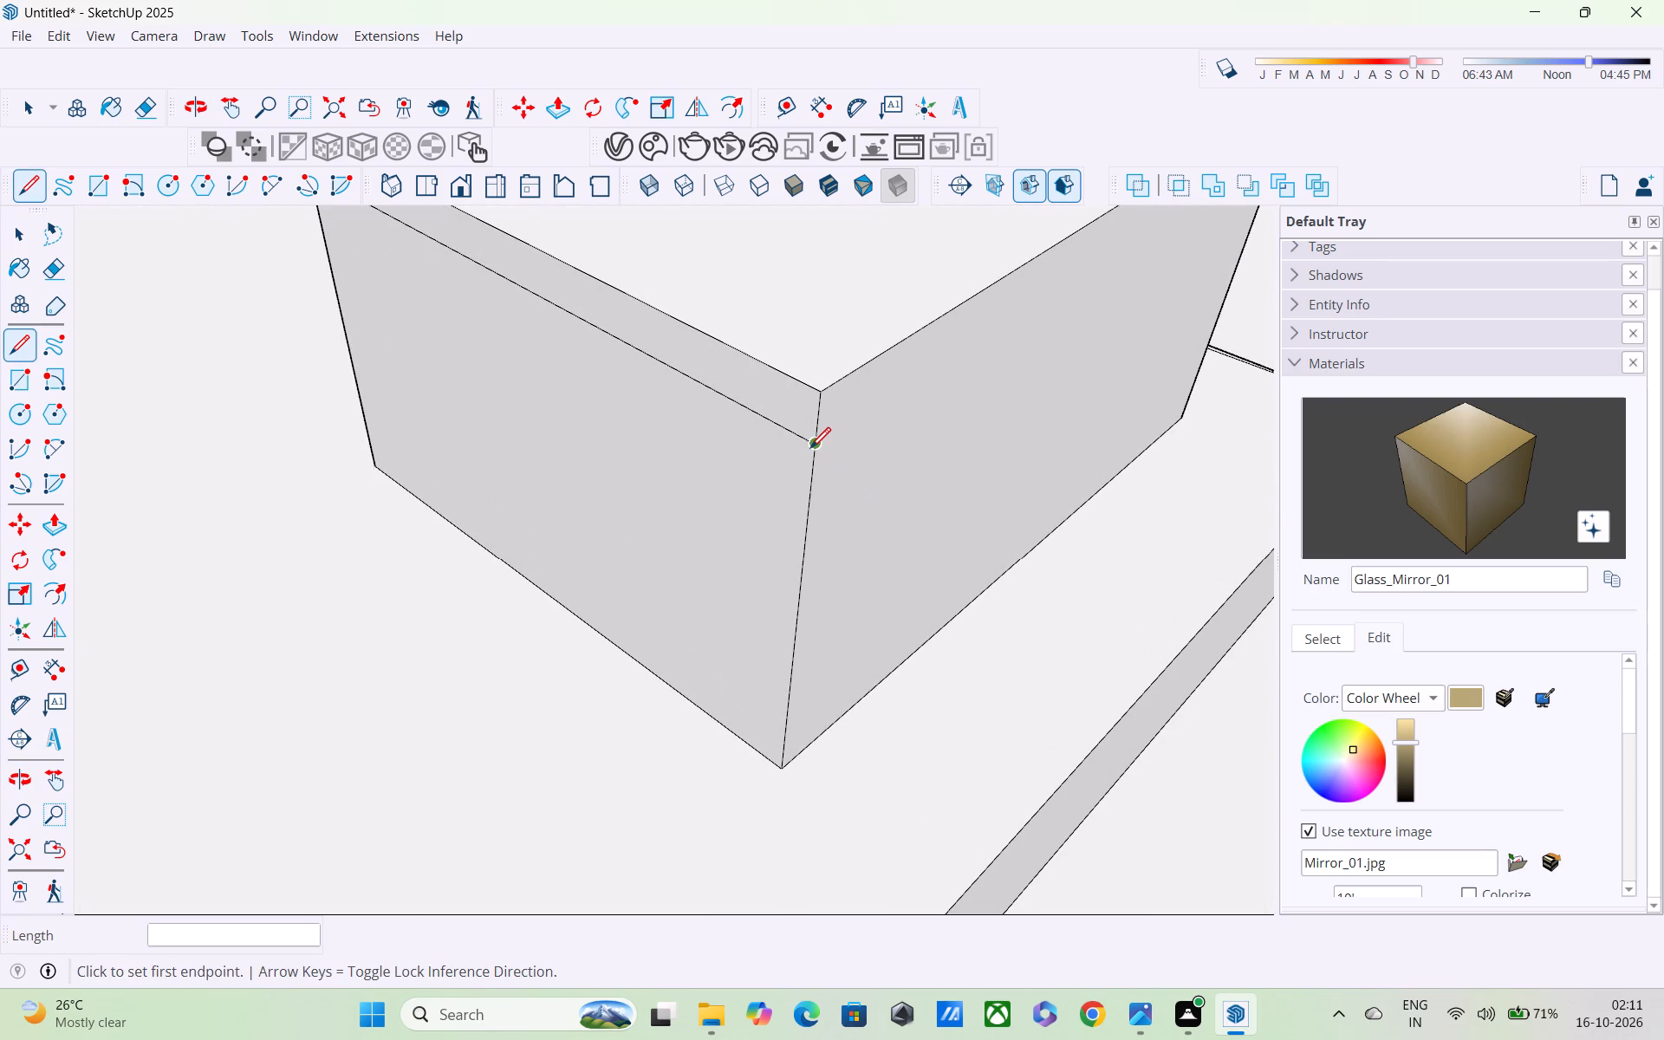
pyautogui.click(811, 449)
pyautogui.moveTo(869, 432); pyautogui.dragTo(515, 666, button='middle')
pyautogui.keyDown('shift'); pyautogui.scroll(-1, 865, 439); pyautogui.keyUp('shift')
pyautogui.scroll(1, 515, 666)
pyautogui.scroll(-5, 592, 617)
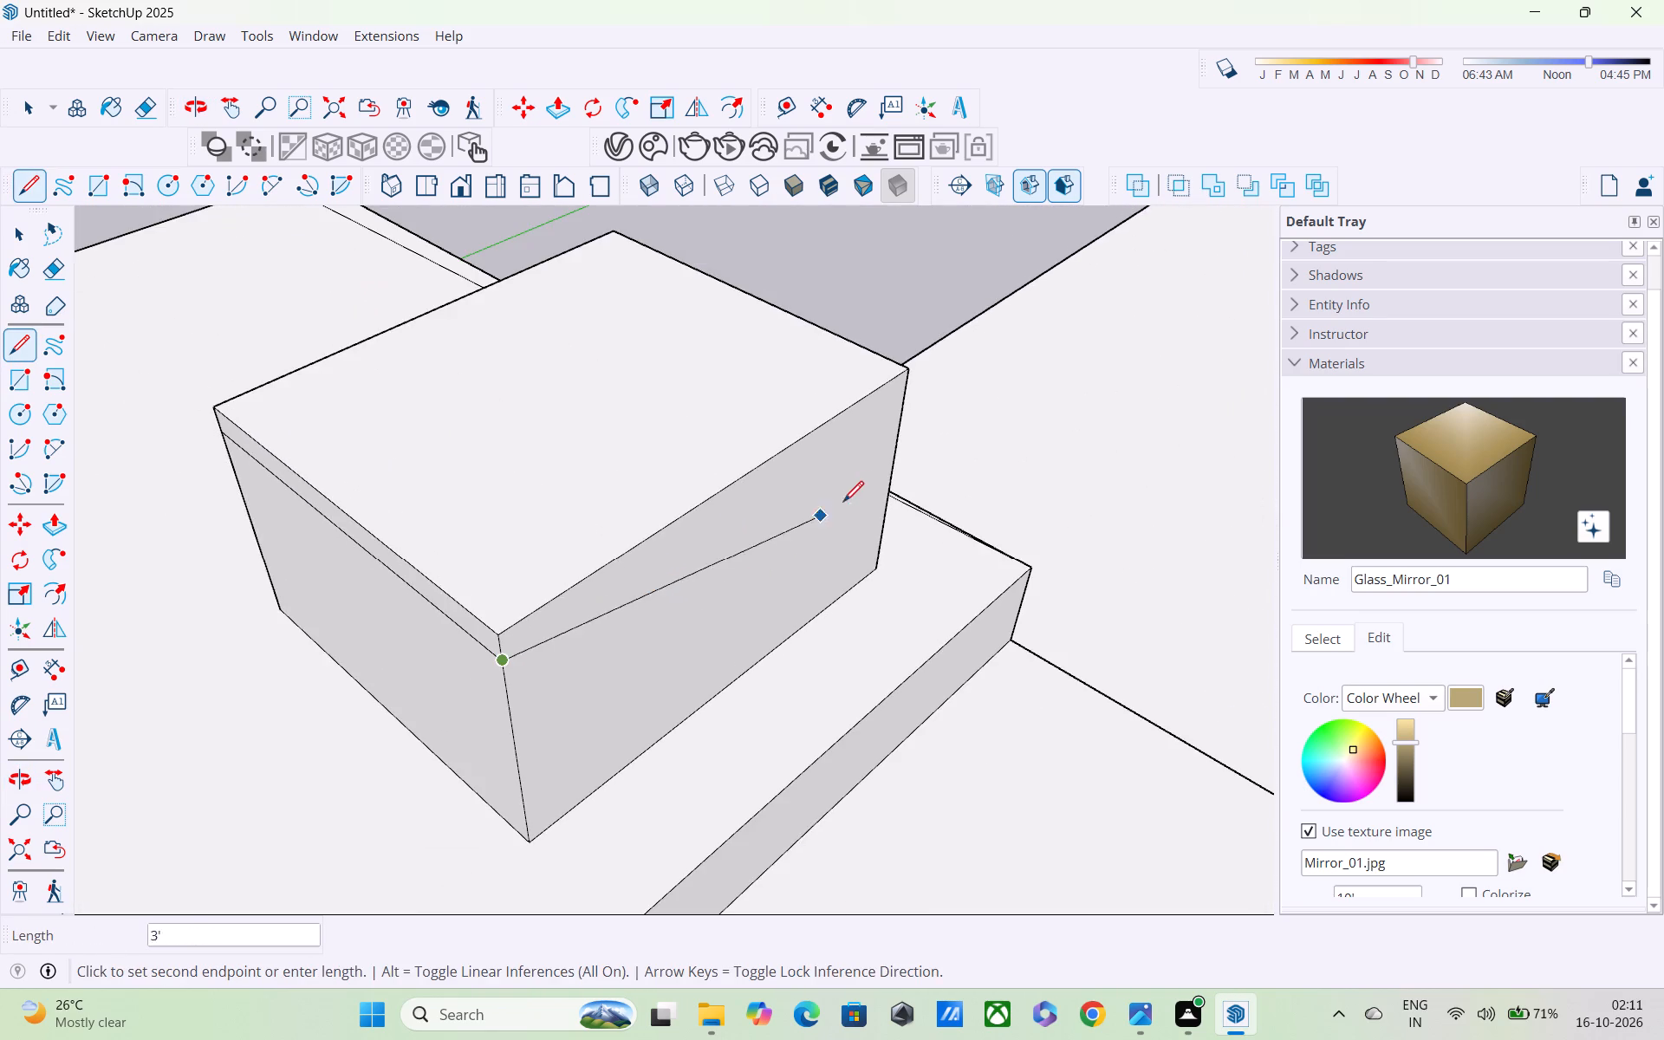
pyautogui.moveTo(854, 497); pyautogui.dragTo(603, 673, button='middle')
pyautogui.scroll(4, 635, 617)
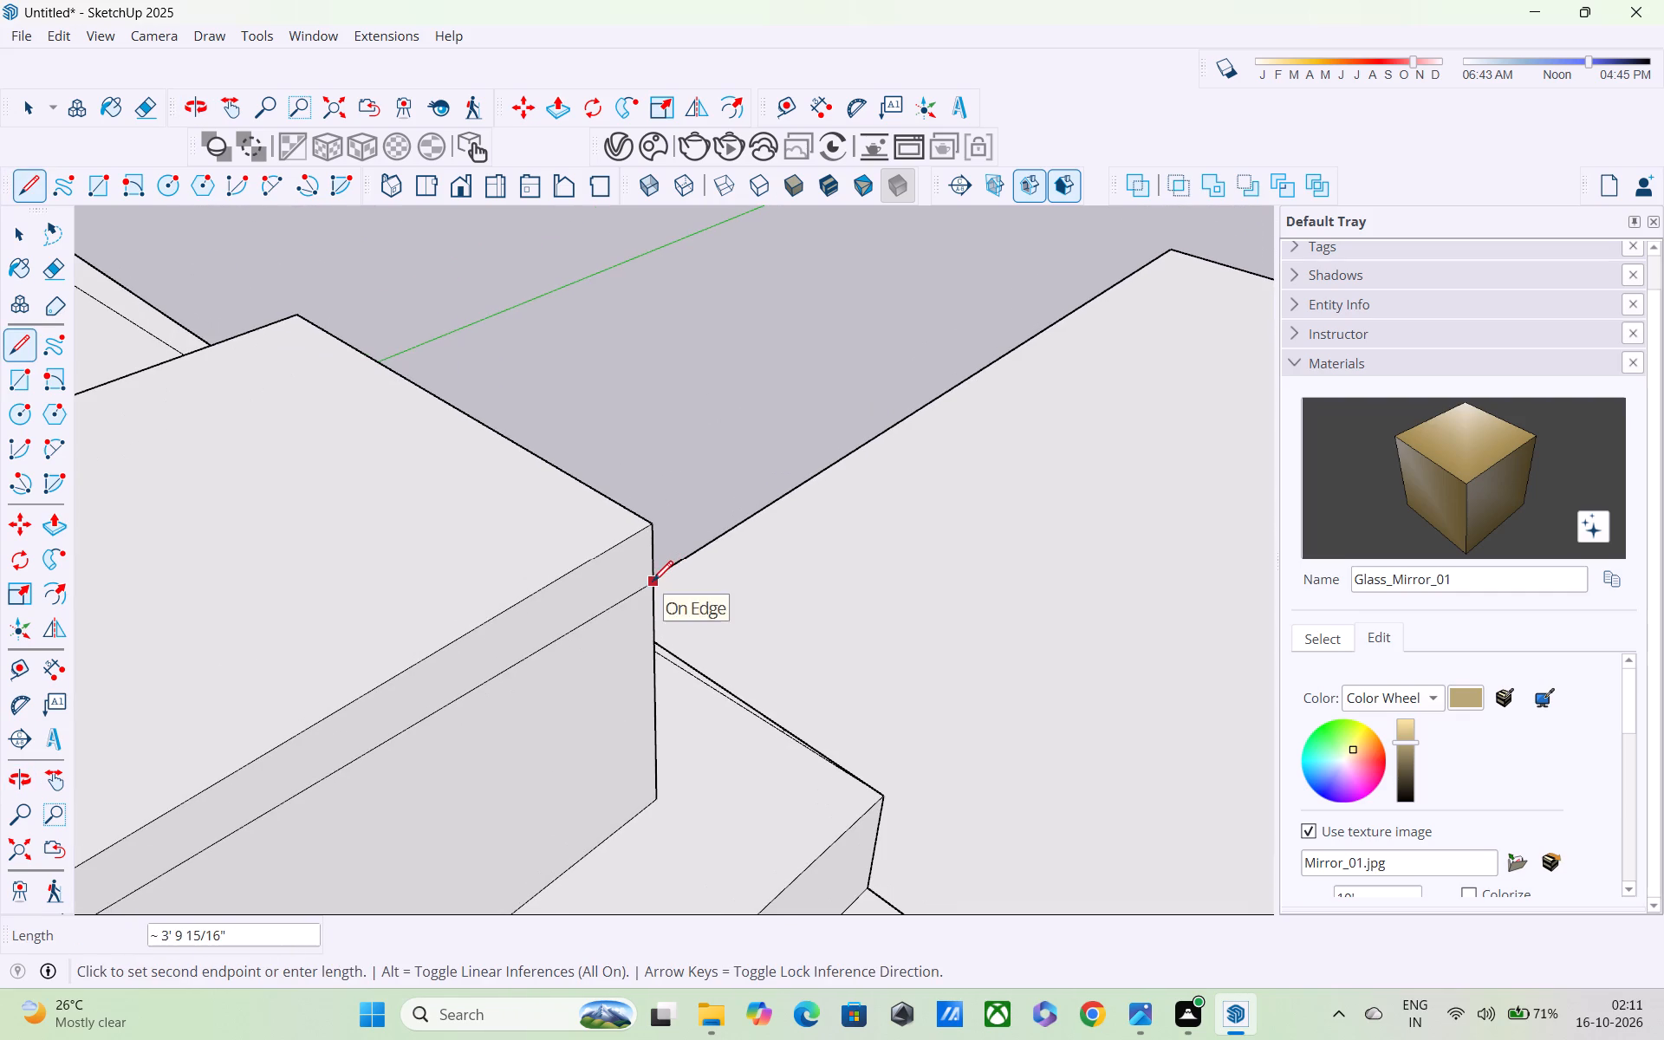
pyautogui.click(654, 562)
# Continue the line about 3' 2" across the block's rear side, just below its top edge.
pyautogui.moveTo(655, 562); pyautogui.dragTo(296, 766, button='middle')
pyautogui.scroll(-1, 647, 601)
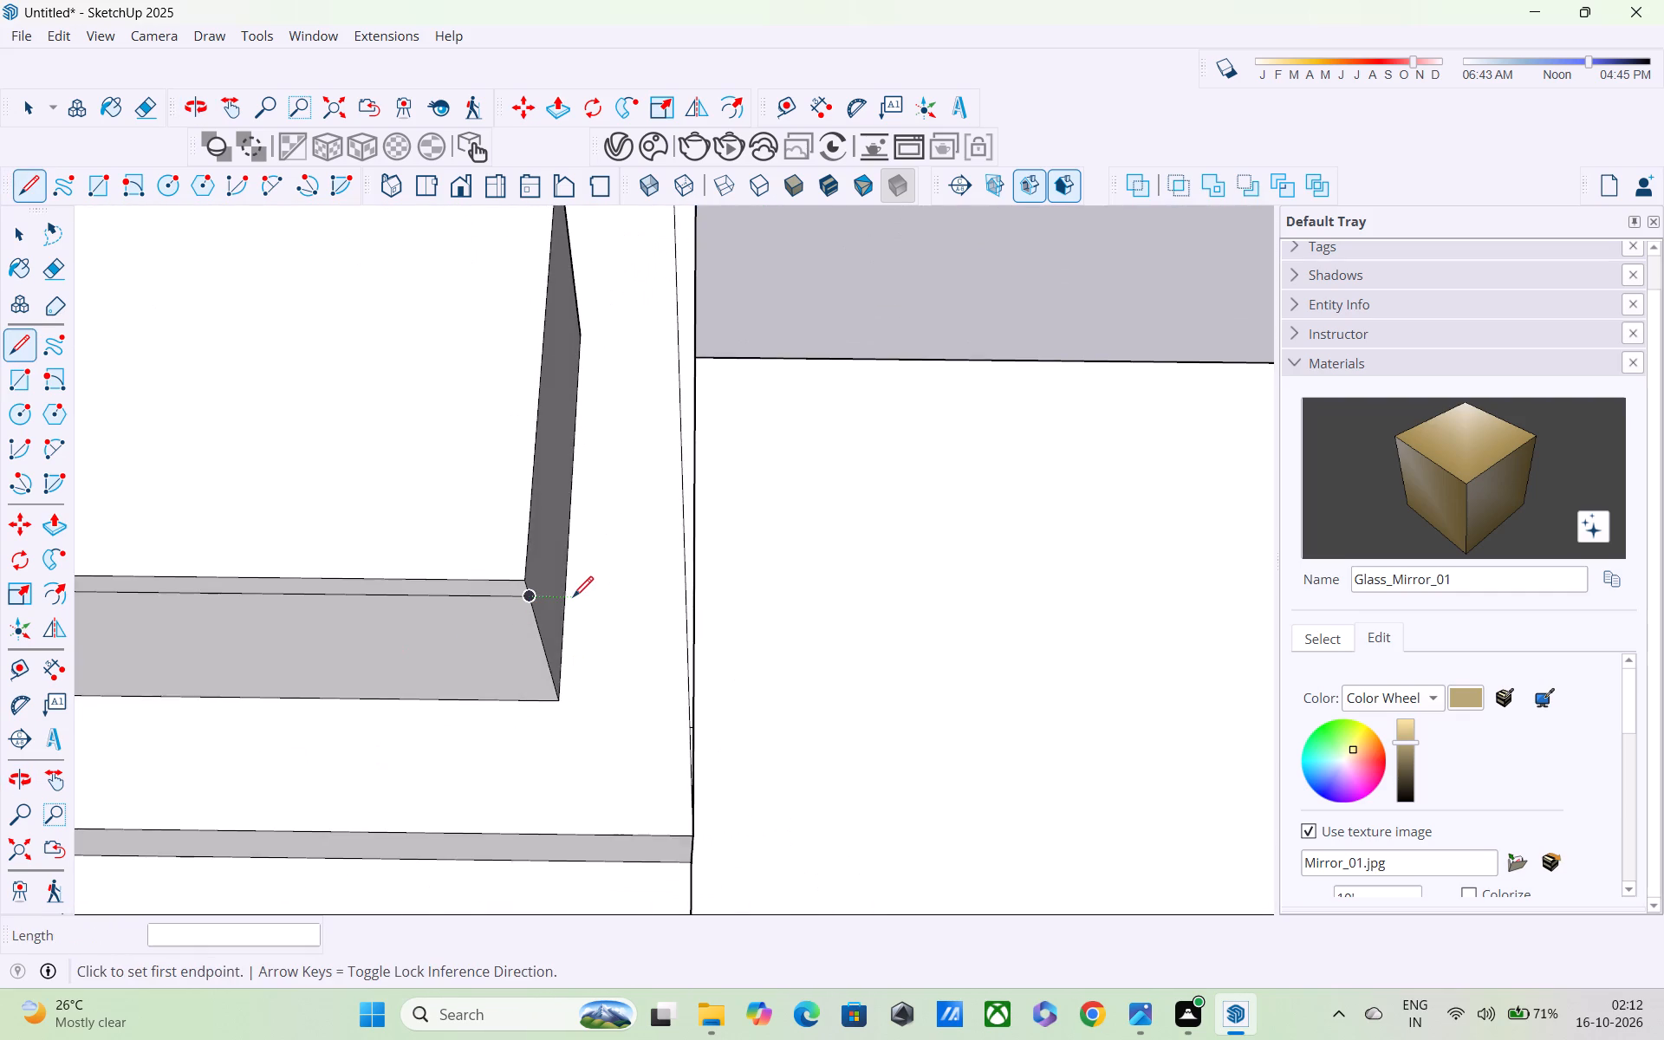
pyautogui.scroll(3, 573, 599)
pyautogui.moveTo(542, 584); pyautogui.dragTo(397, 685, button='middle')
pyautogui.scroll(5, 414, 642)
pyautogui.scroll(4, 494, 599)
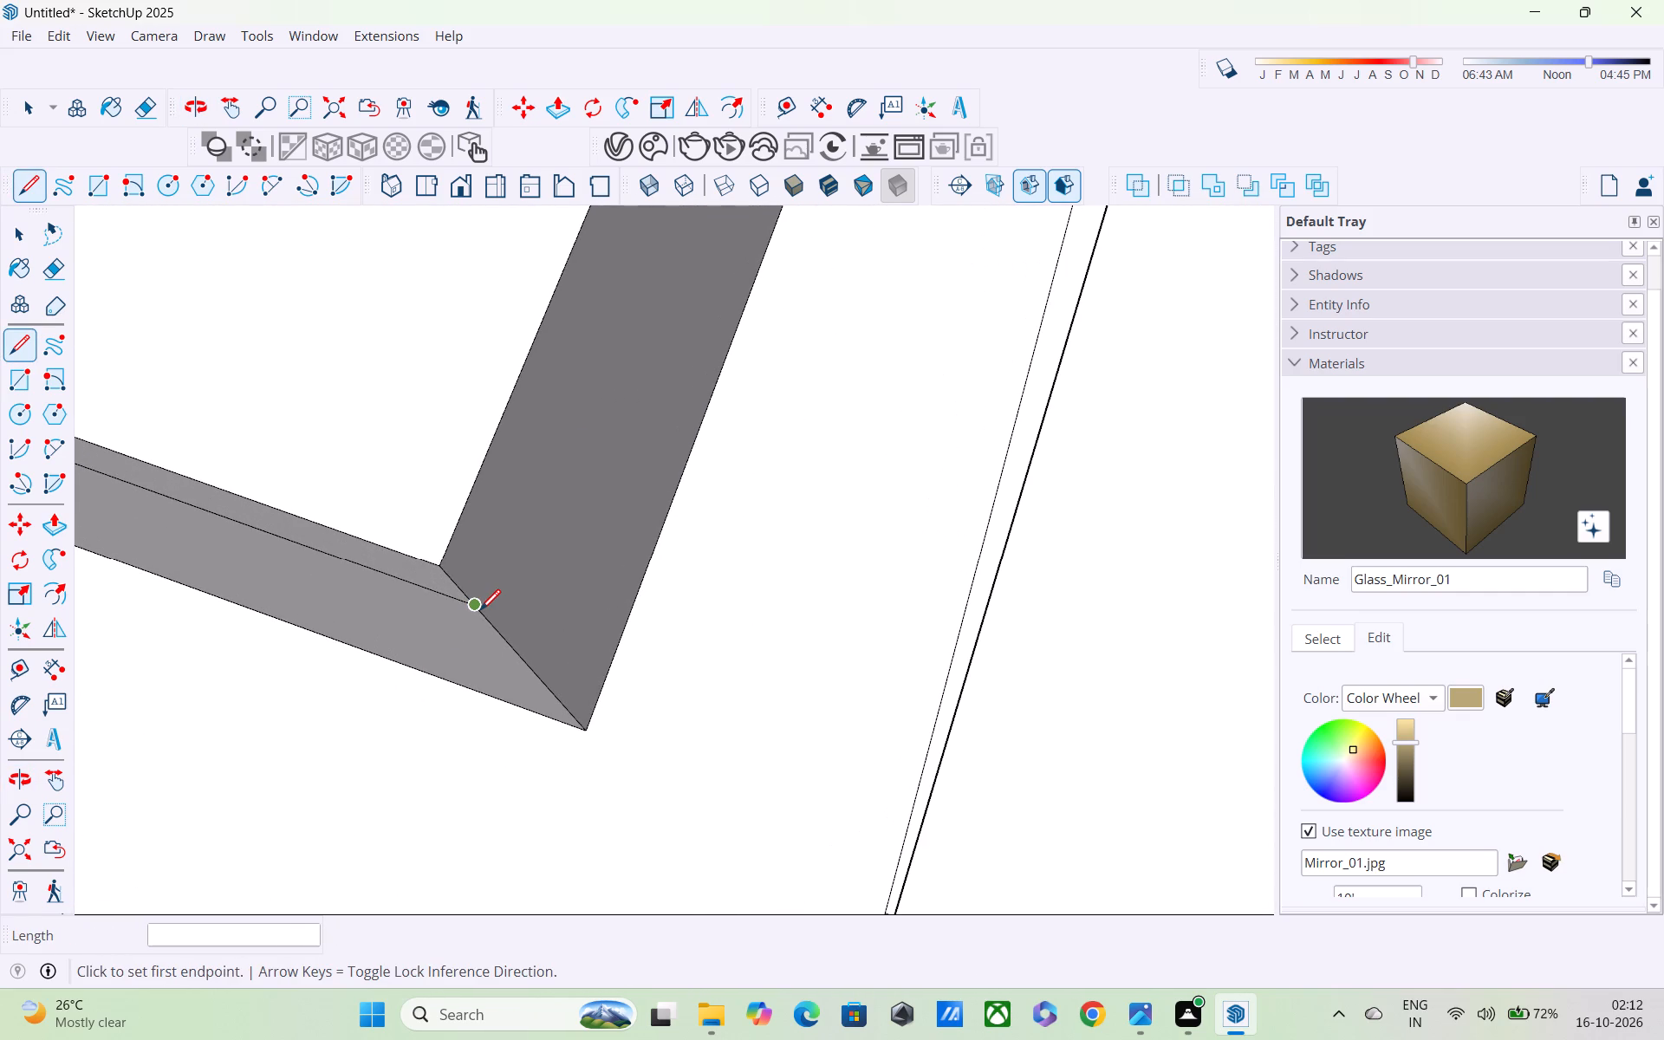
pyautogui.click(480, 612)
pyautogui.scroll(-1, 509, 510)
pyautogui.keyDown('shift'); pyautogui.moveTo(515, 574); pyautogui.dragTo(384, 864, button='middle'); pyautogui.keyUp('shift')
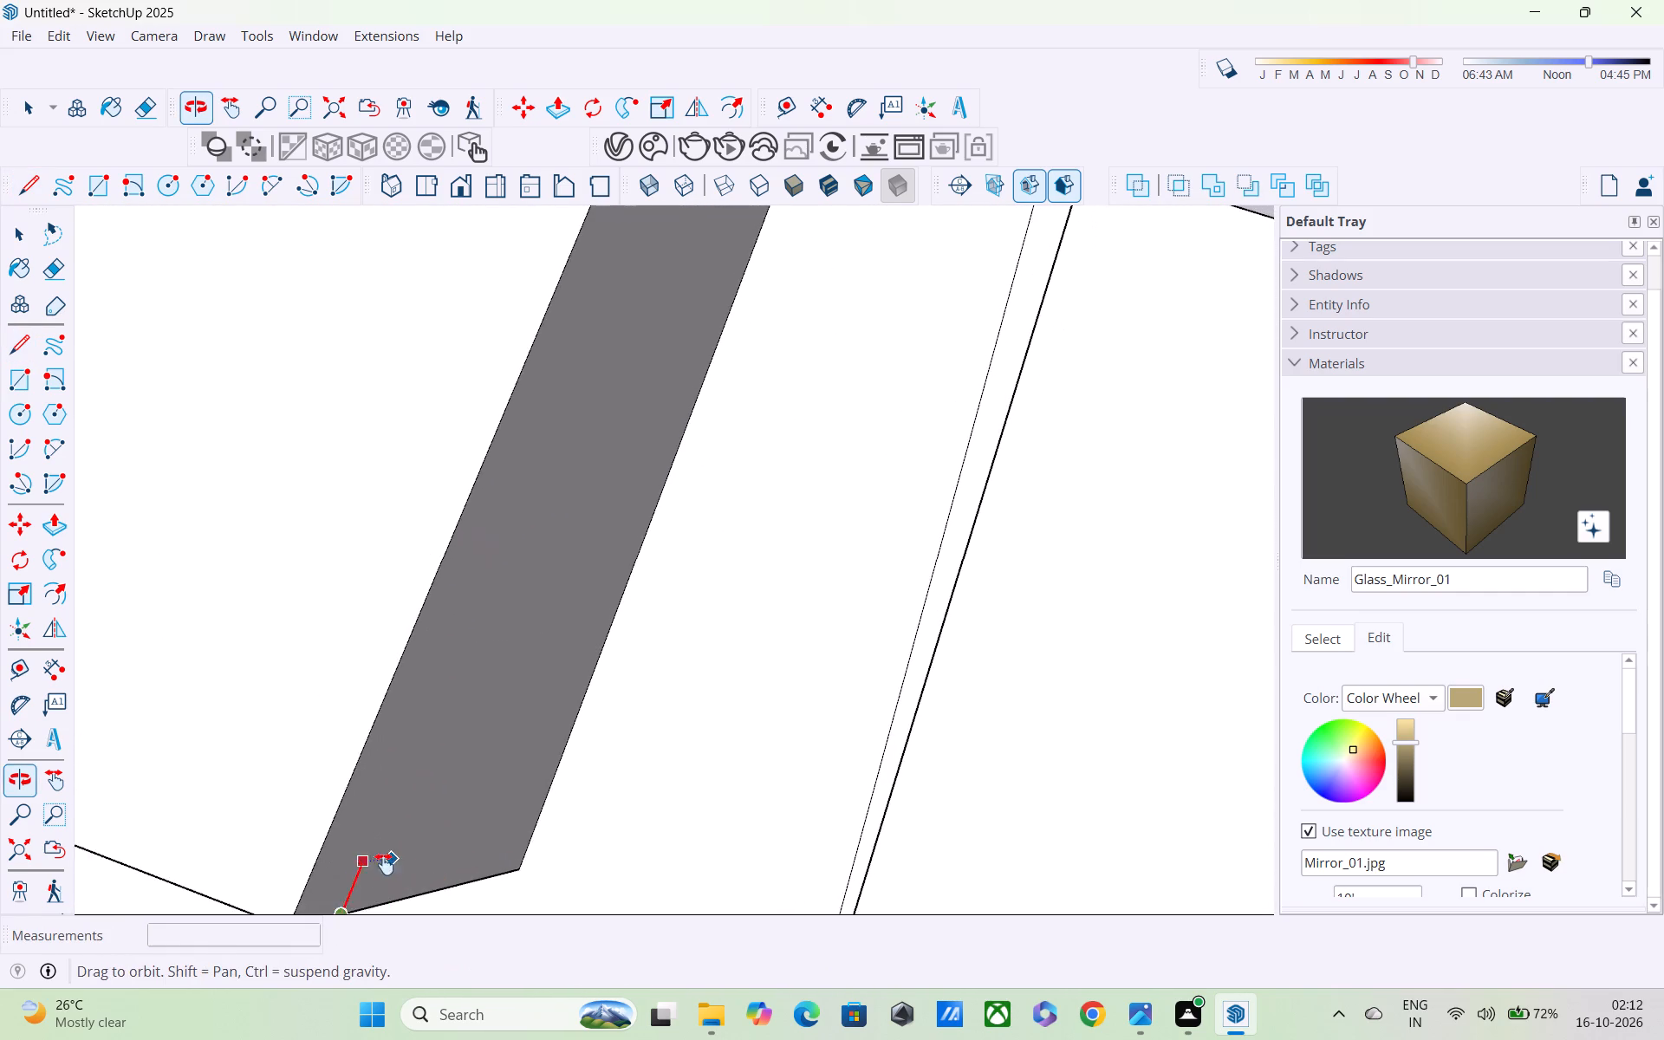
pyautogui.keyDown('shift'); pyautogui.moveTo(384, 864); pyautogui.dragTo(377, 858, button='middle'); pyautogui.keyUp('shift')
pyautogui.scroll(-5, 393, 762)
pyautogui.keyDown('shift'); pyautogui.moveTo(426, 710); pyautogui.dragTo(402, 887, button='middle'); pyautogui.keyUp('shift')
pyautogui.scroll(-5, 459, 715)
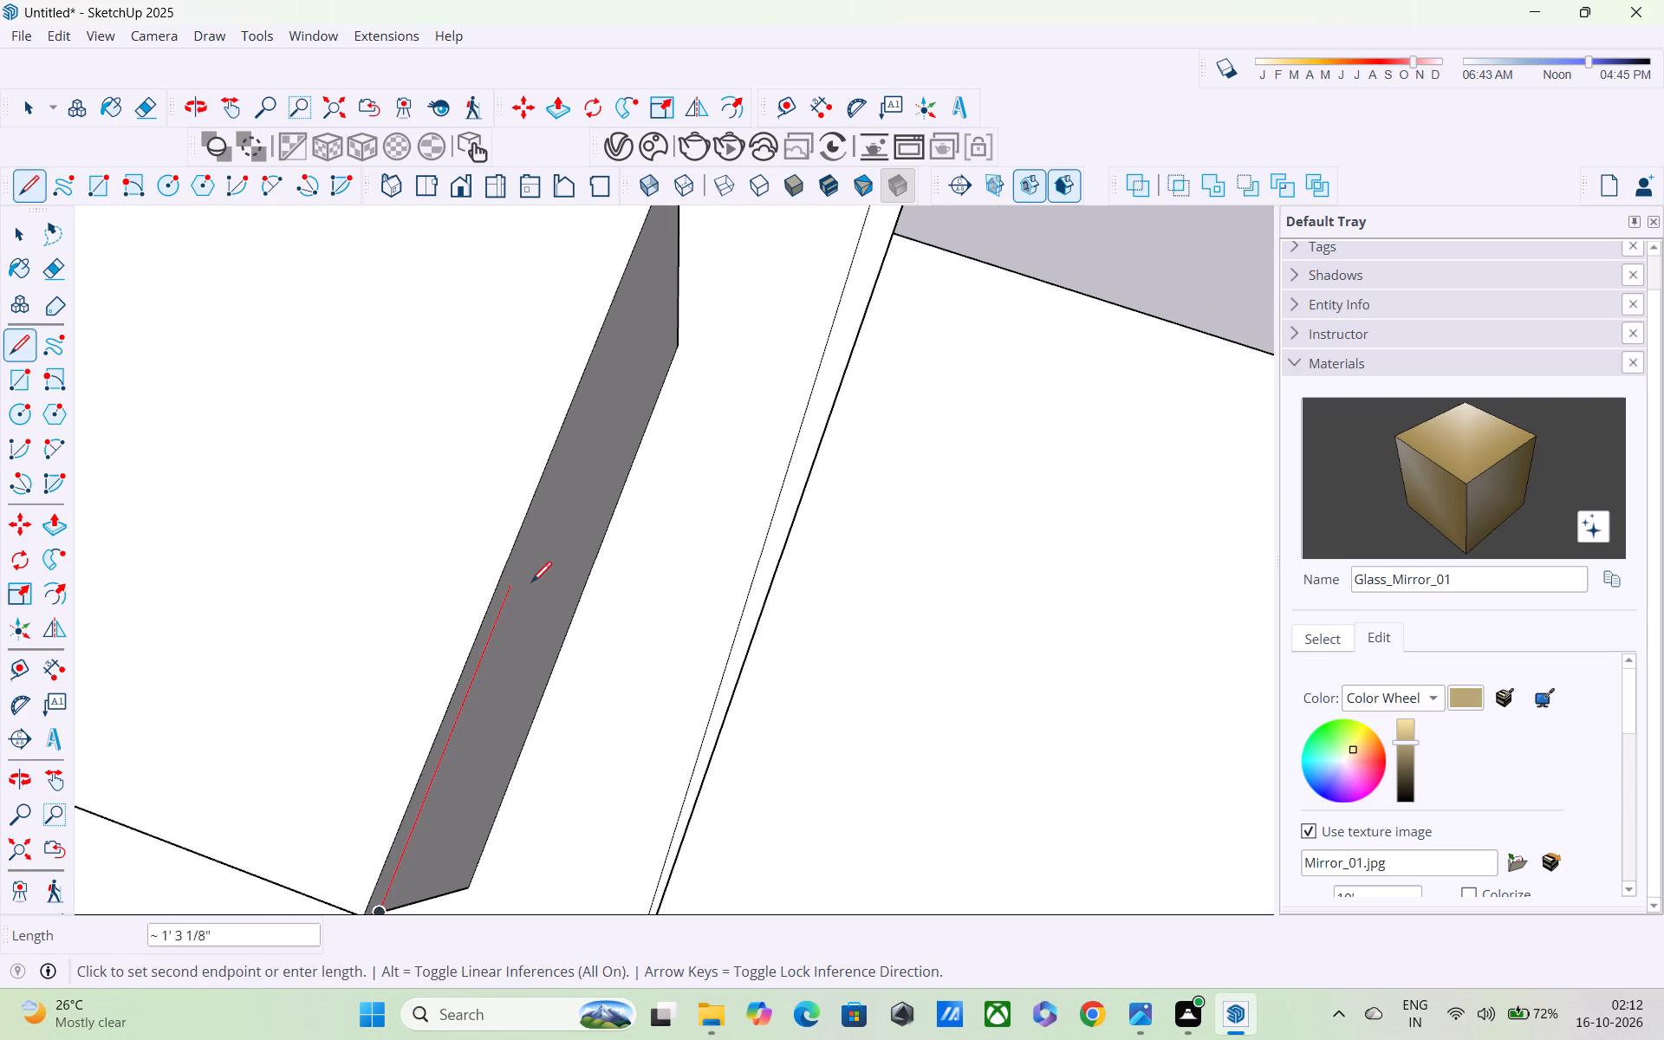
pyautogui.keyDown('shift'); pyautogui.moveTo(533, 579); pyautogui.dragTo(522, 933, button='middle'); pyautogui.keyUp('shift')
pyautogui.keyDown('shift'); pyautogui.moveTo(656, 596); pyautogui.dragTo(558, 961, button='middle'); pyautogui.keyUp('shift')
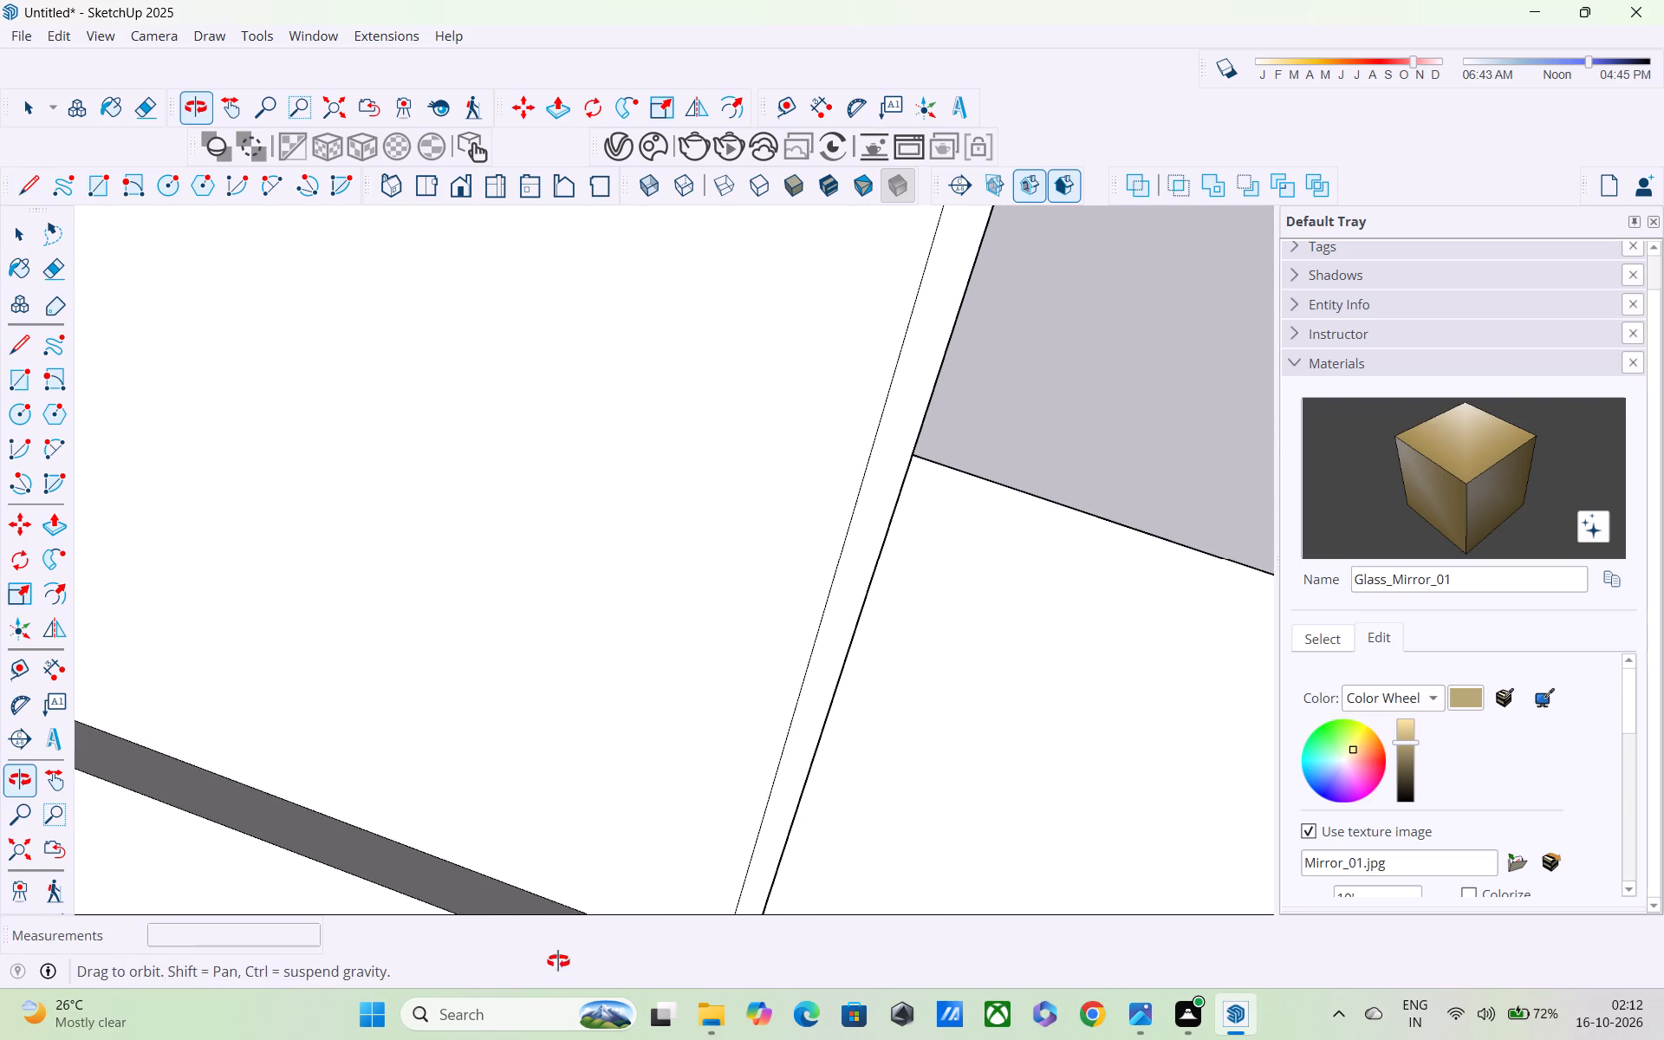
pyautogui.keyDown('shift'); pyautogui.moveTo(558, 961); pyautogui.dragTo(570, 902, button='middle'); pyautogui.keyUp('shift')
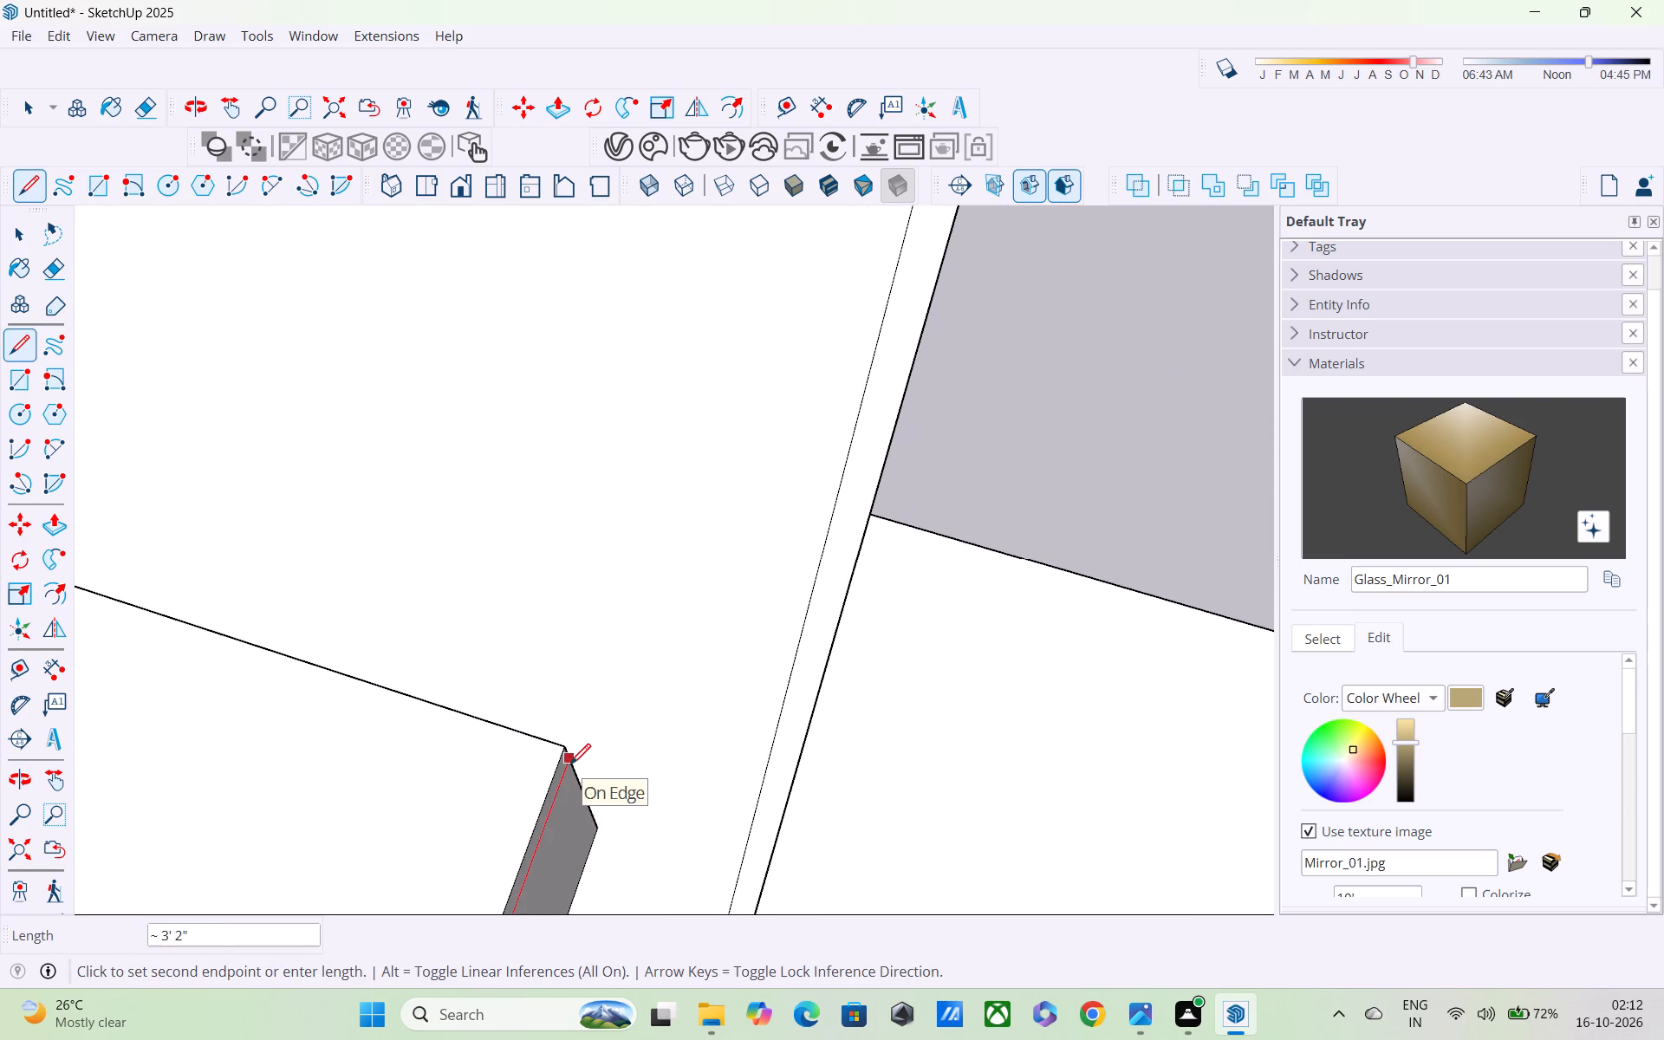
pyautogui.click(570, 766)
# Close the band with a line about 3' 10" long below the top edge of the block's side opposite the canopy.
pyautogui.moveTo(570, 764); pyautogui.dragTo(405, 997, button='middle')
pyautogui.moveTo(552, 875); pyautogui.dragTo(731, 941, button='middle')
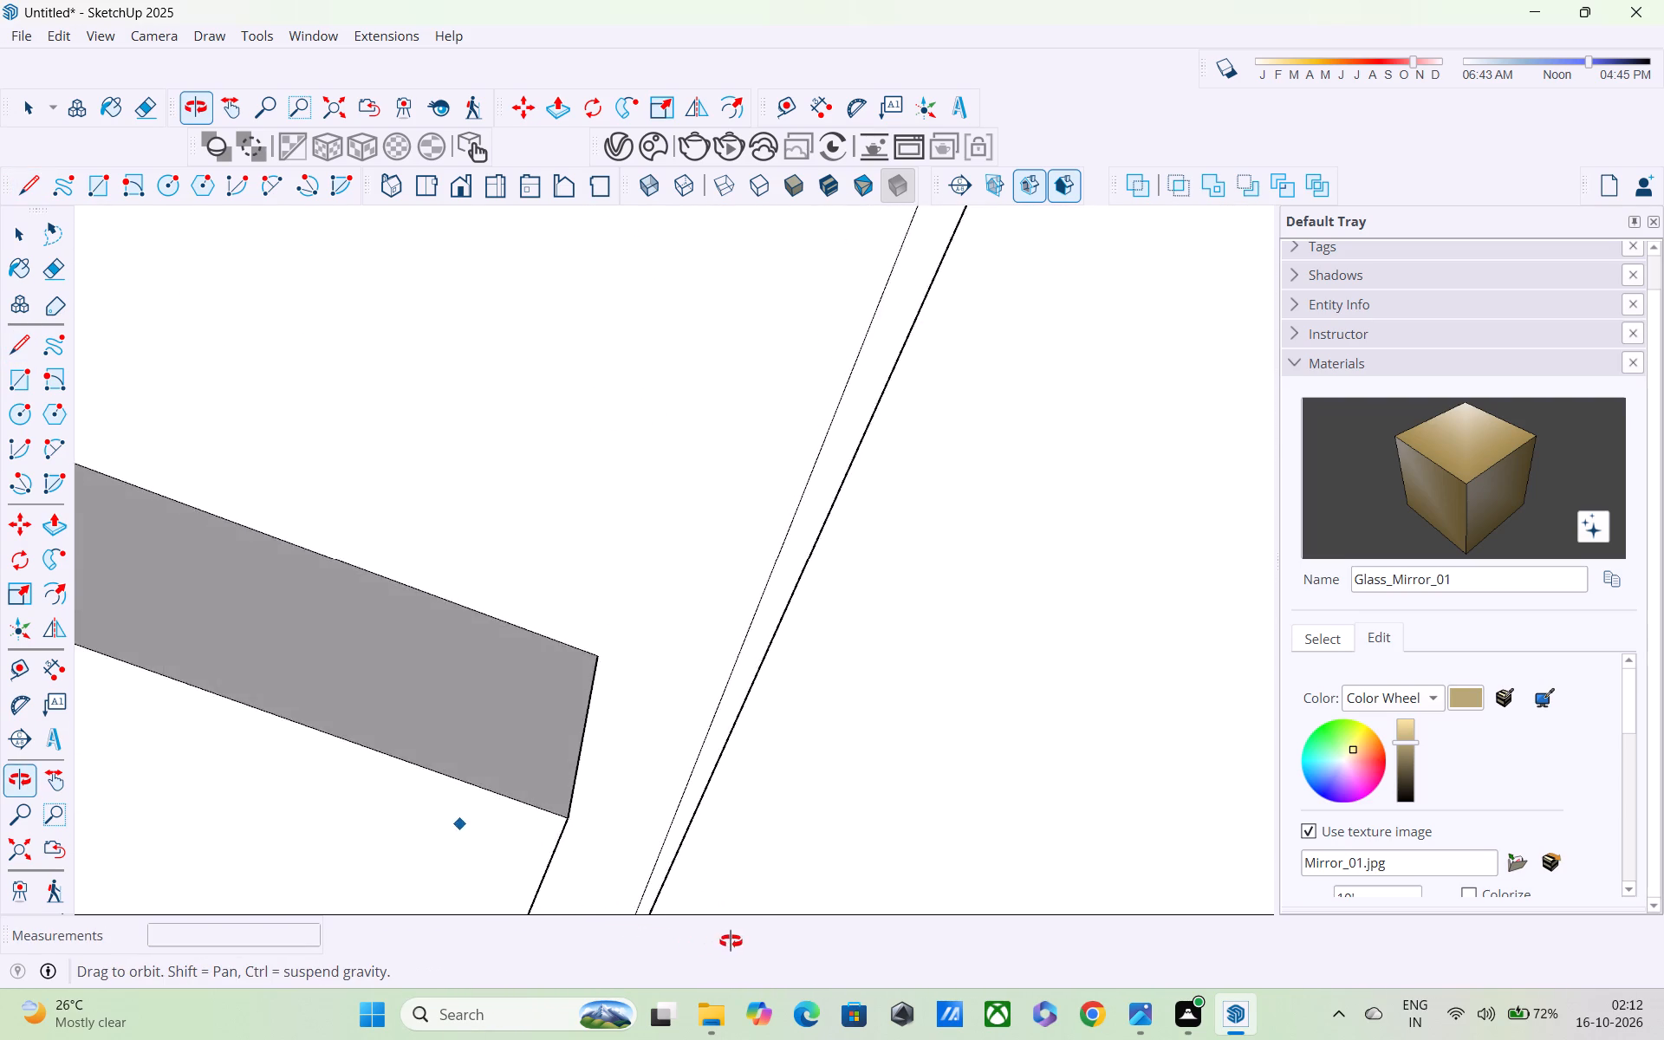
pyautogui.moveTo(731, 941); pyautogui.dragTo(748, 885, button='middle')
pyautogui.scroll(2, 638, 822)
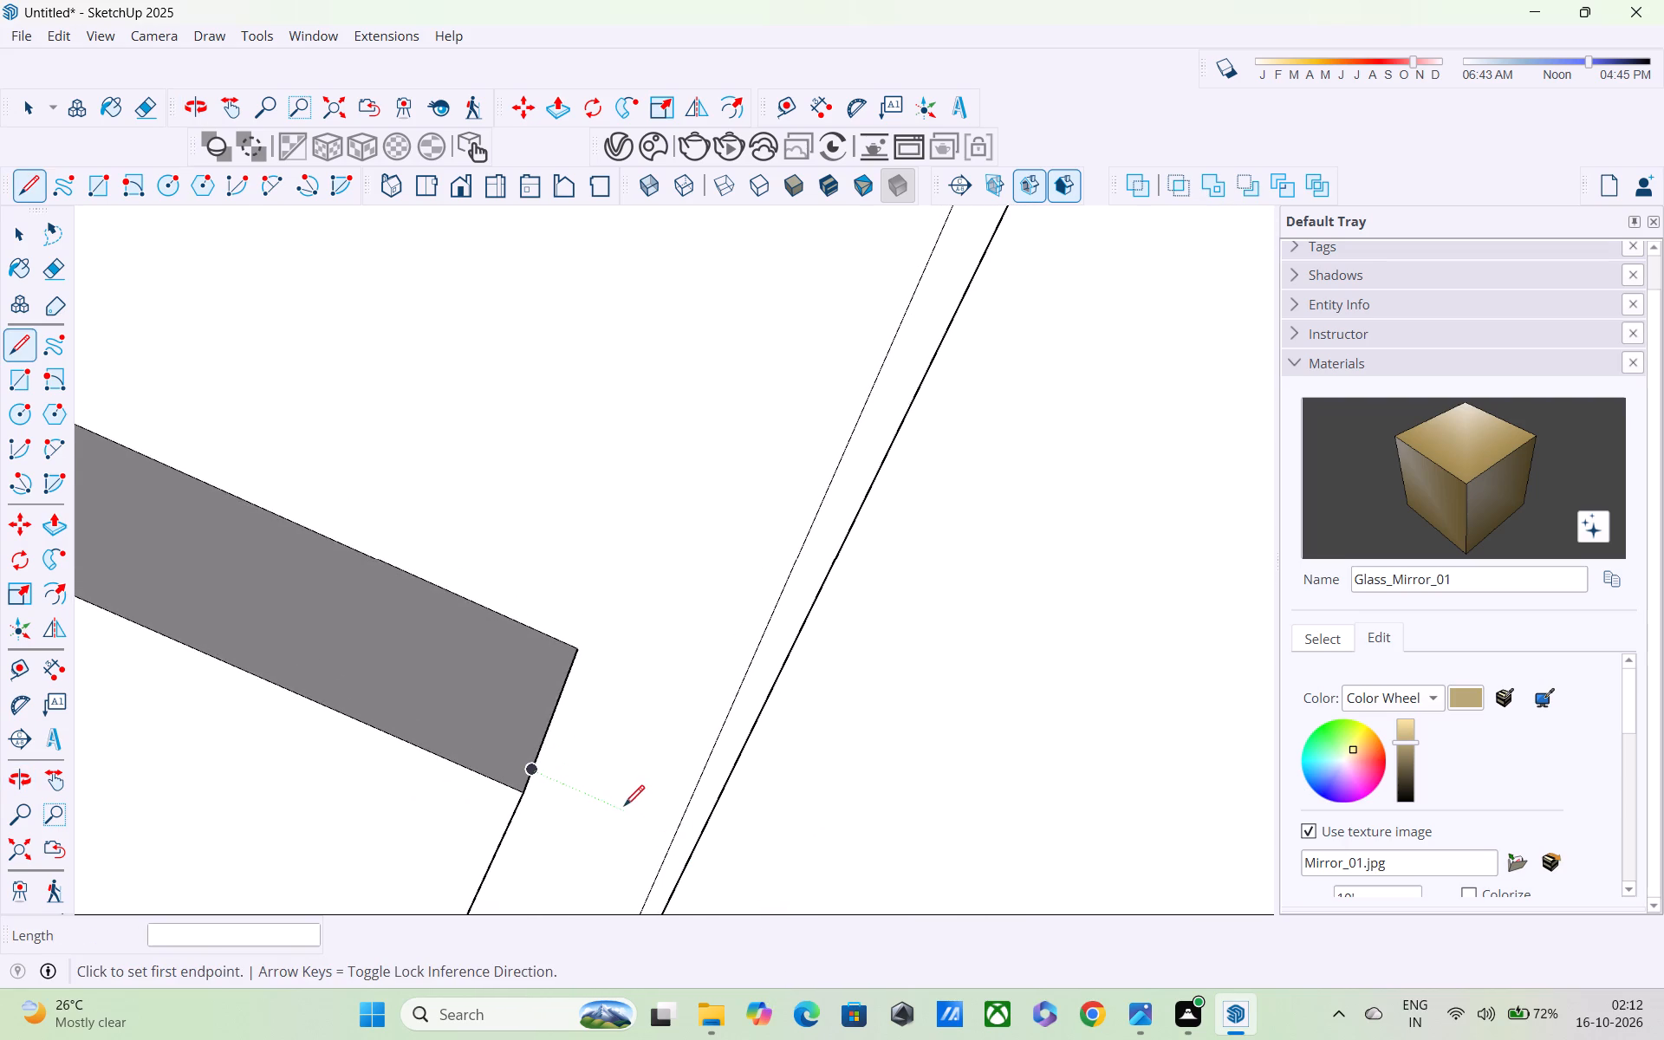
pyautogui.moveTo(611, 809); pyautogui.dragTo(341, 790, button='middle')
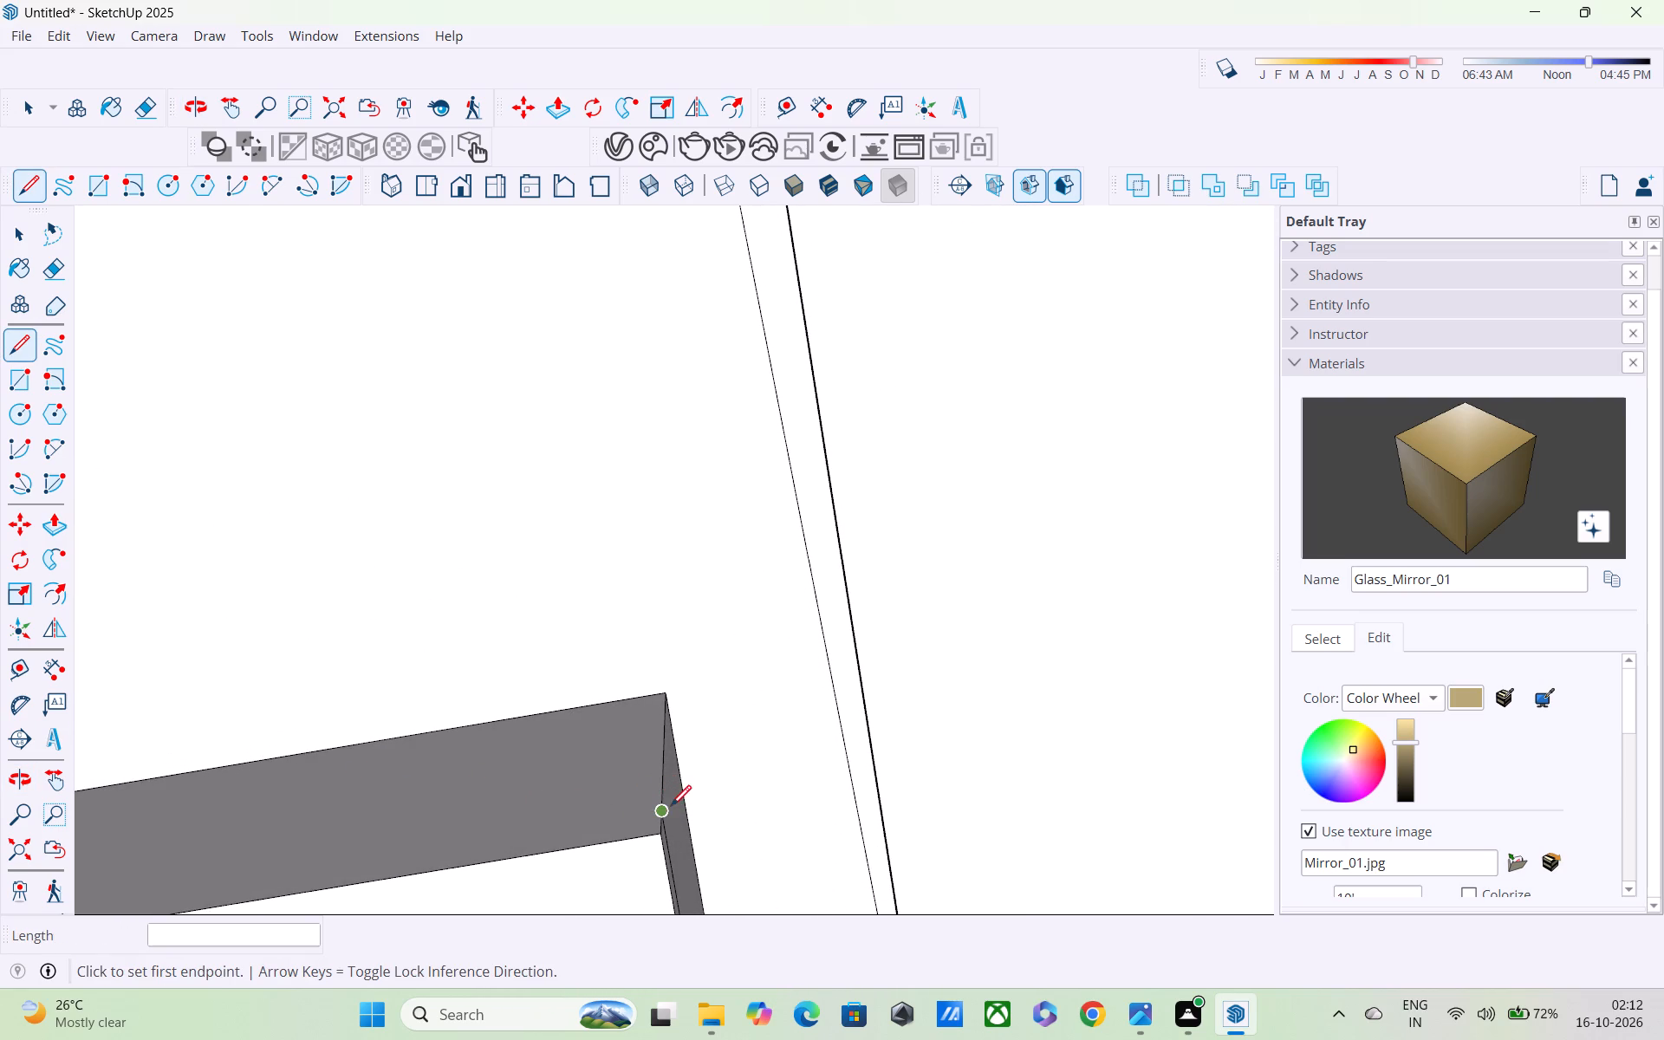
pyautogui.click(658, 814)
pyautogui.scroll(-2, 472, 822)
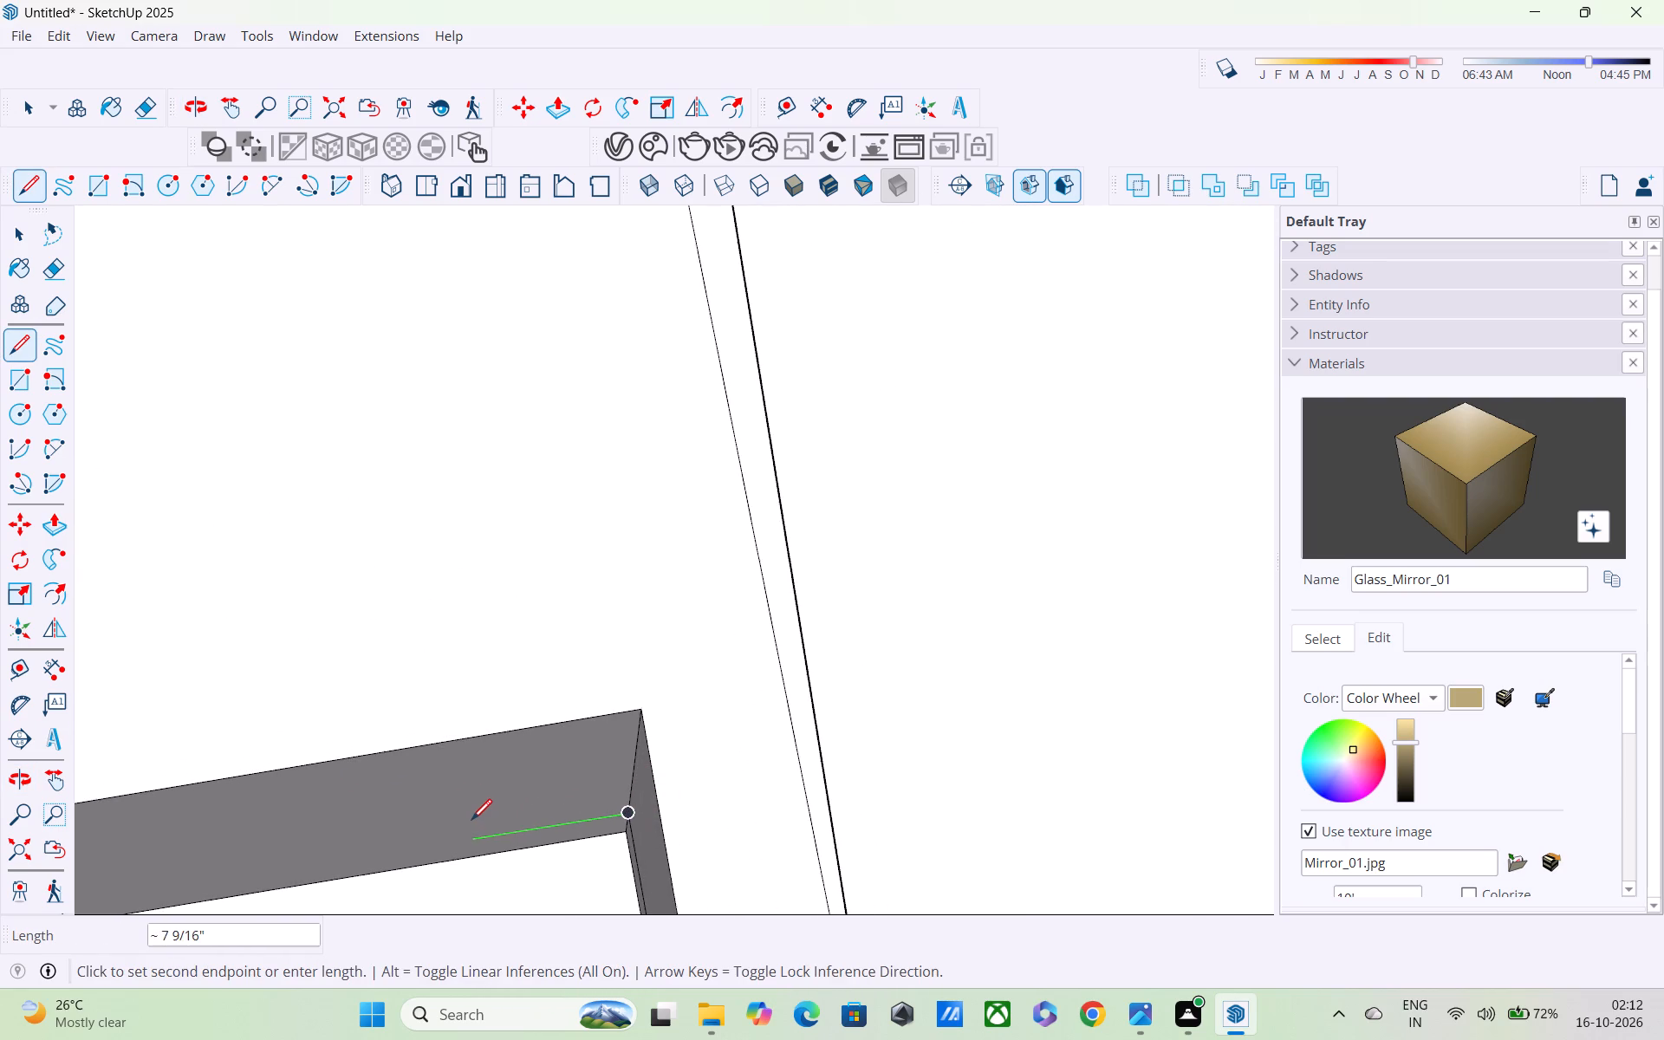
pyautogui.keyDown('shift'); pyautogui.moveTo(471, 822); pyautogui.dragTo(1088, 744, button='middle'); pyautogui.keyUp('shift')
pyautogui.scroll(-4, 1080, 744)
pyautogui.scroll(-2, 845, 758)
pyautogui.scroll(1, 734, 785)
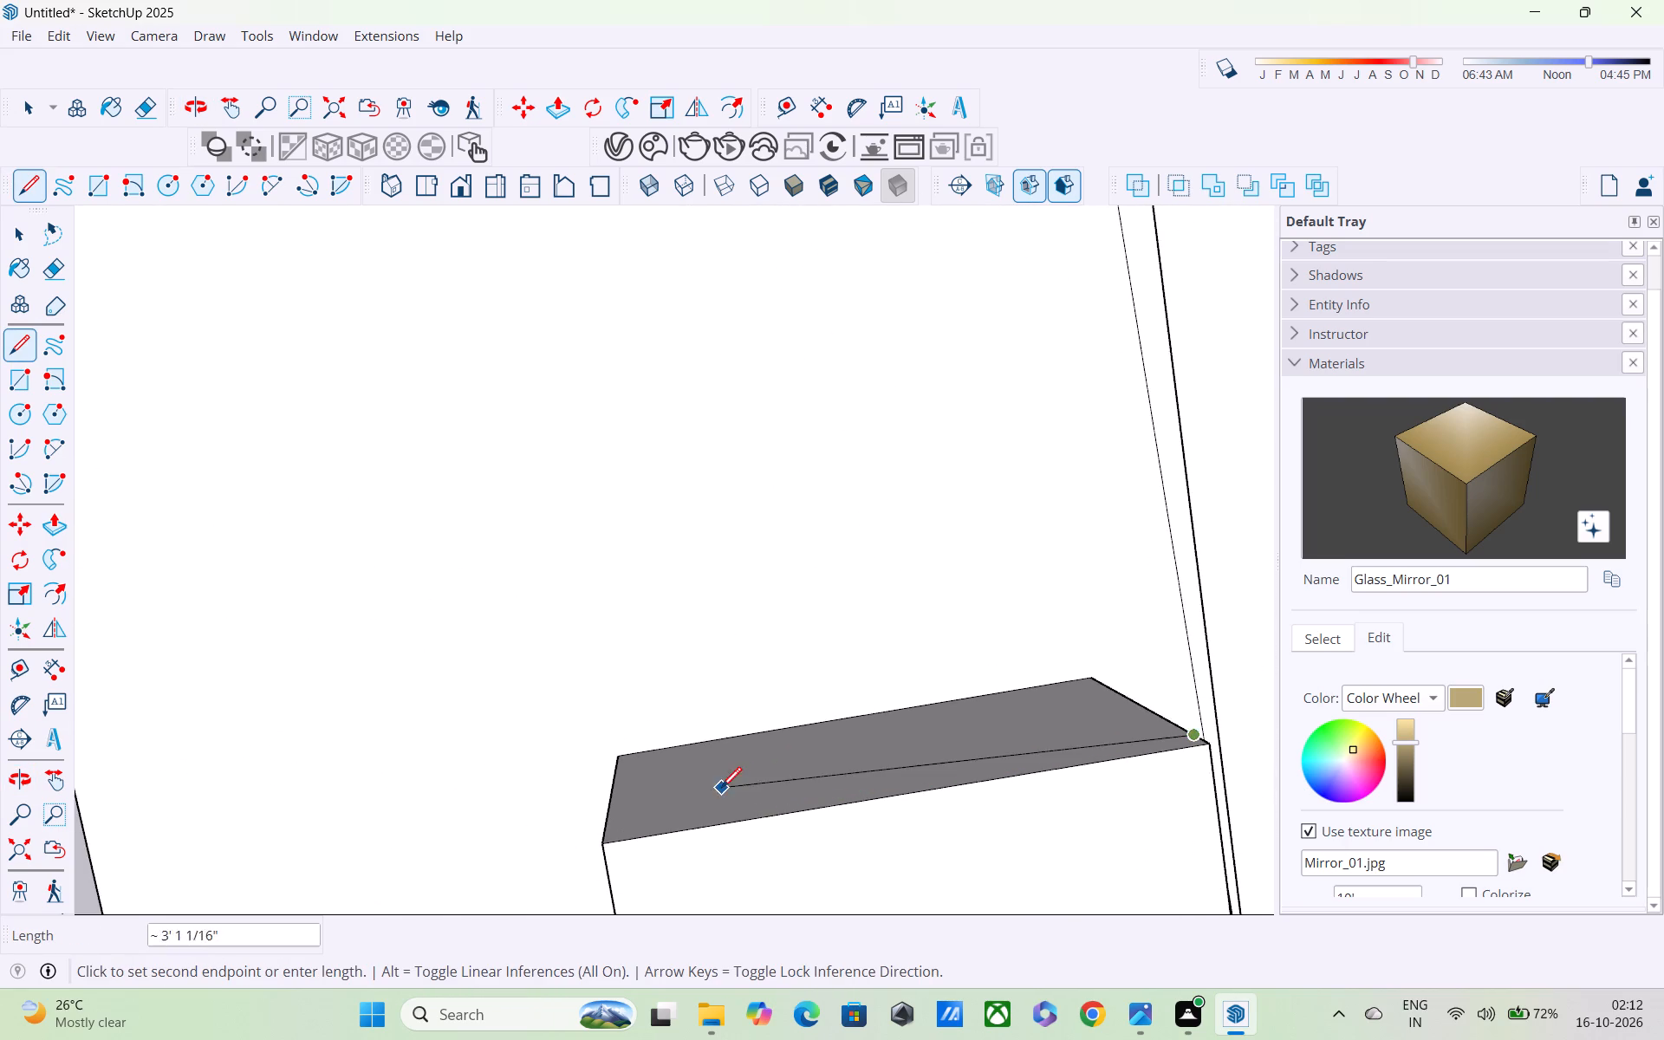
pyautogui.moveTo(721, 790); pyautogui.dragTo(985, 778, button='middle')
pyautogui.scroll(-1, 712, 784)
pyautogui.keyDown('shift'); pyautogui.scroll(-1, 721, 822); pyautogui.keyUp('shift')
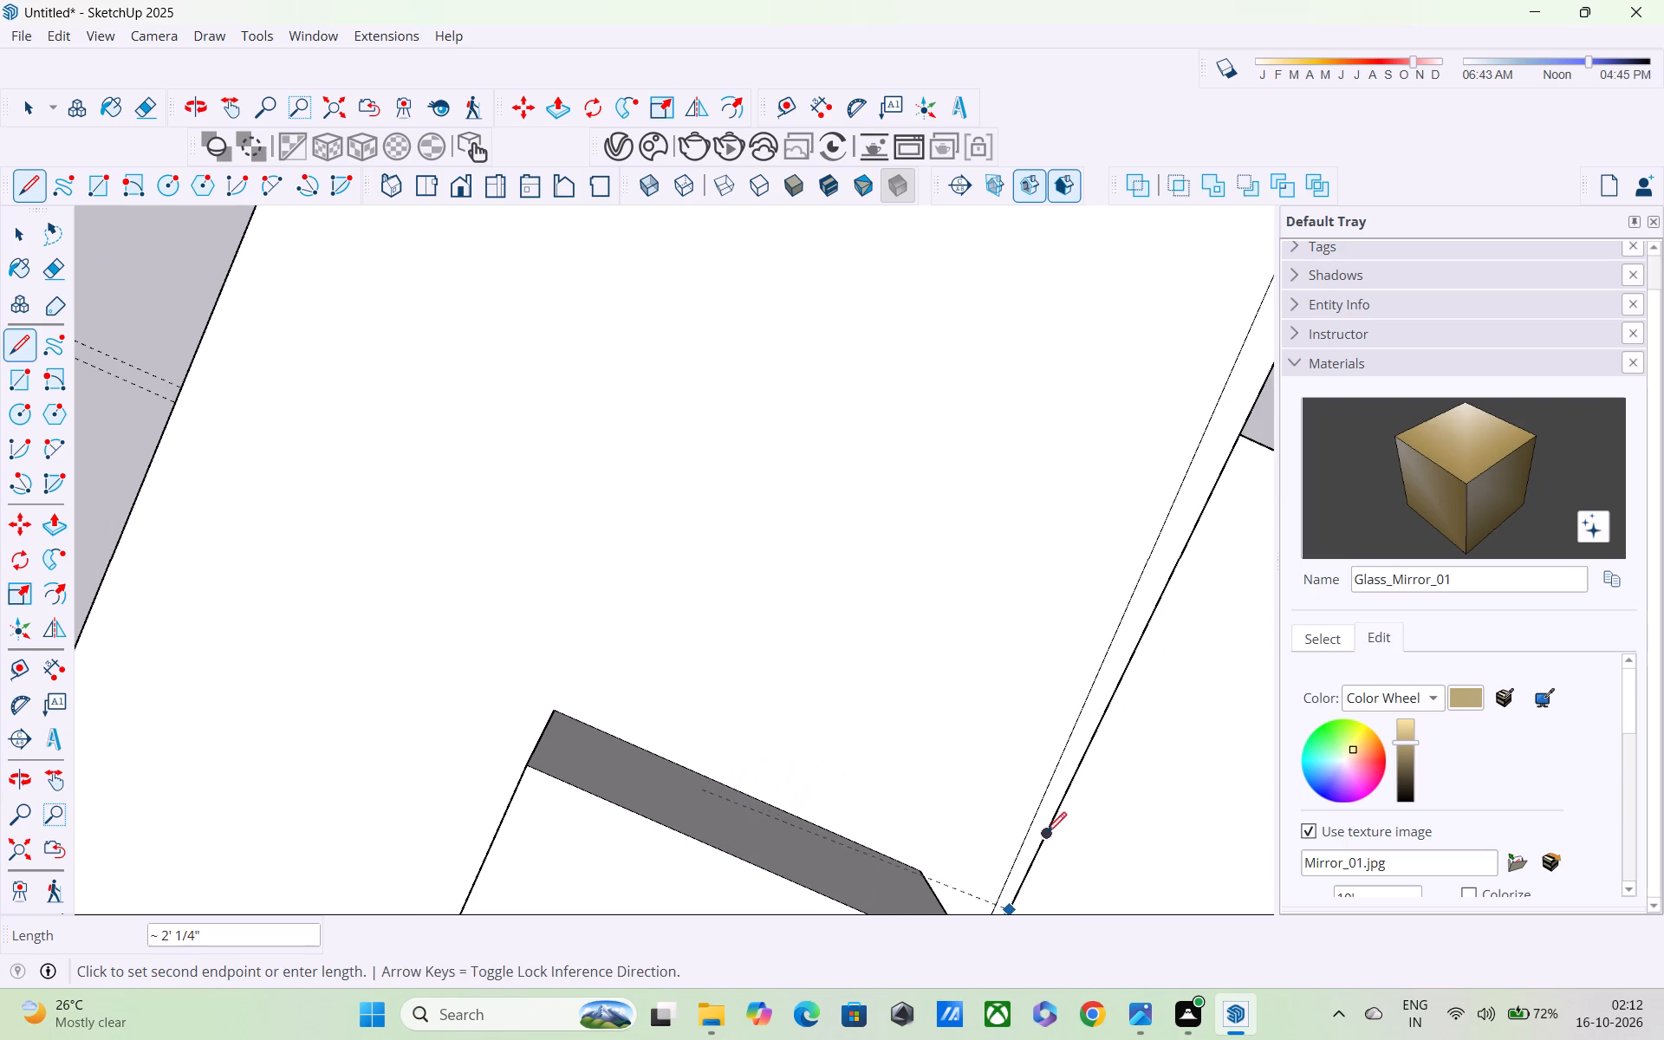
pyautogui.scroll(1, 1001, 825)
pyautogui.scroll(-2, 703, 786)
pyautogui.scroll(1, 873, 823)
pyautogui.scroll(-3, 719, 828)
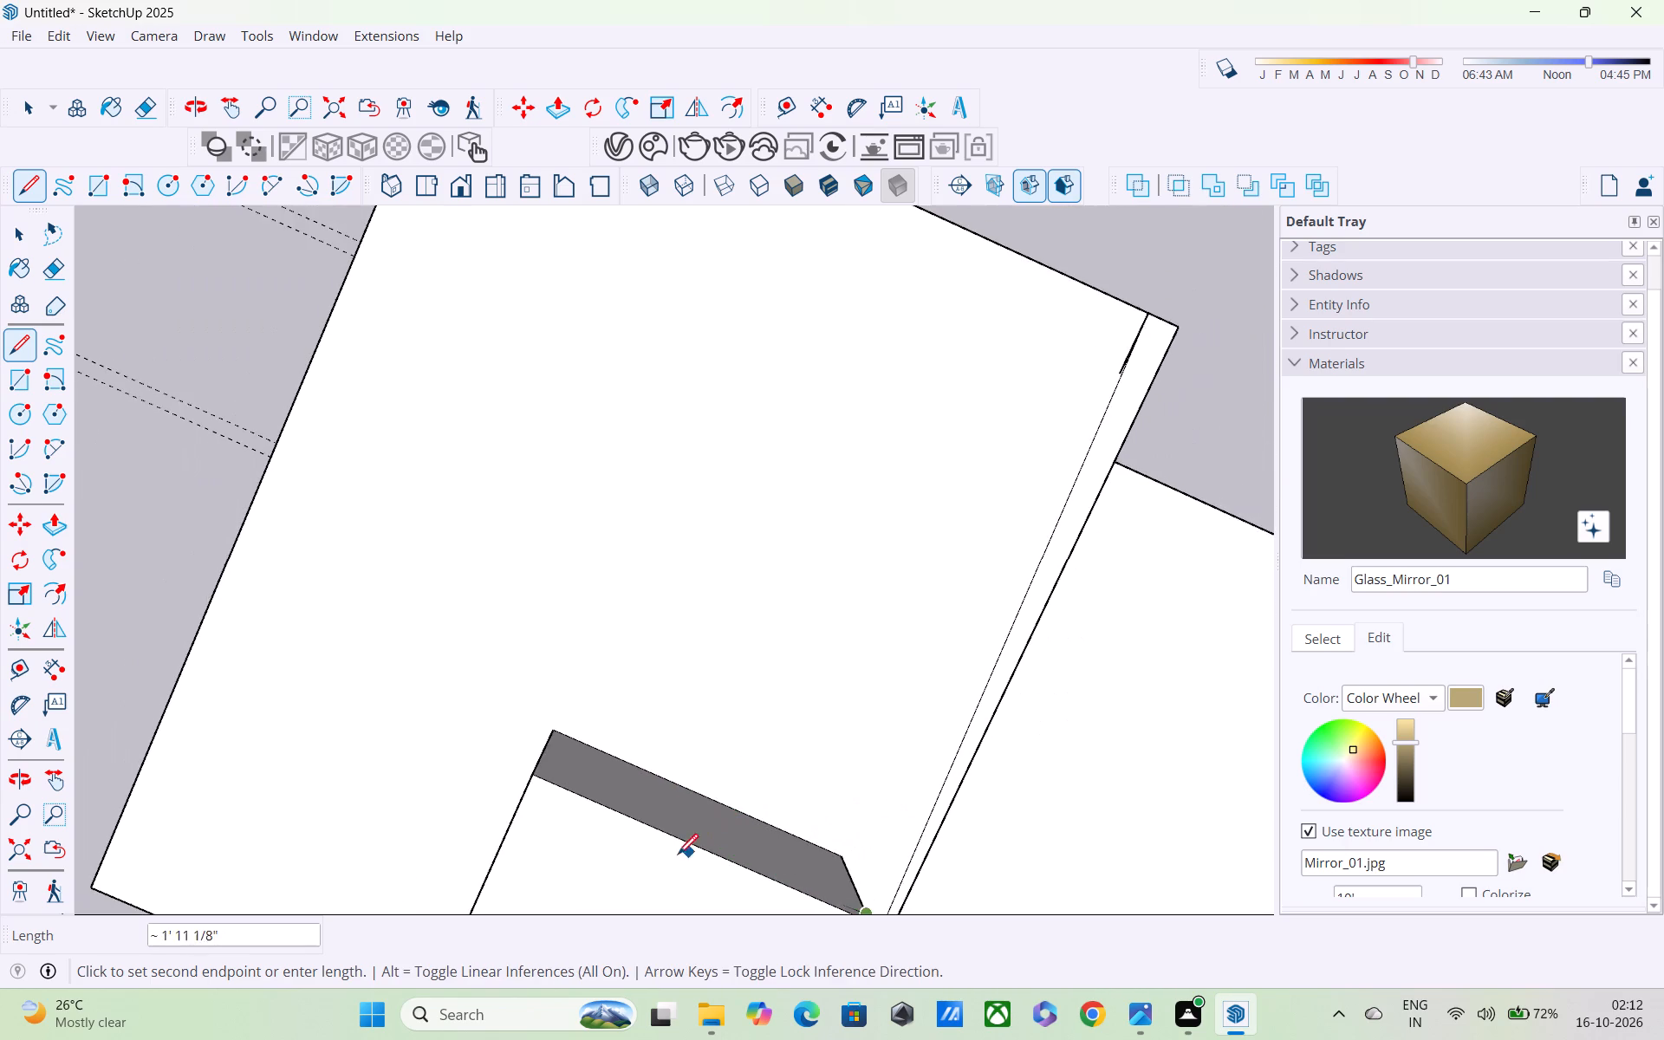
pyautogui.scroll(-1, 642, 858)
pyautogui.moveTo(641, 858); pyautogui.dragTo(1225, 678, button='middle')
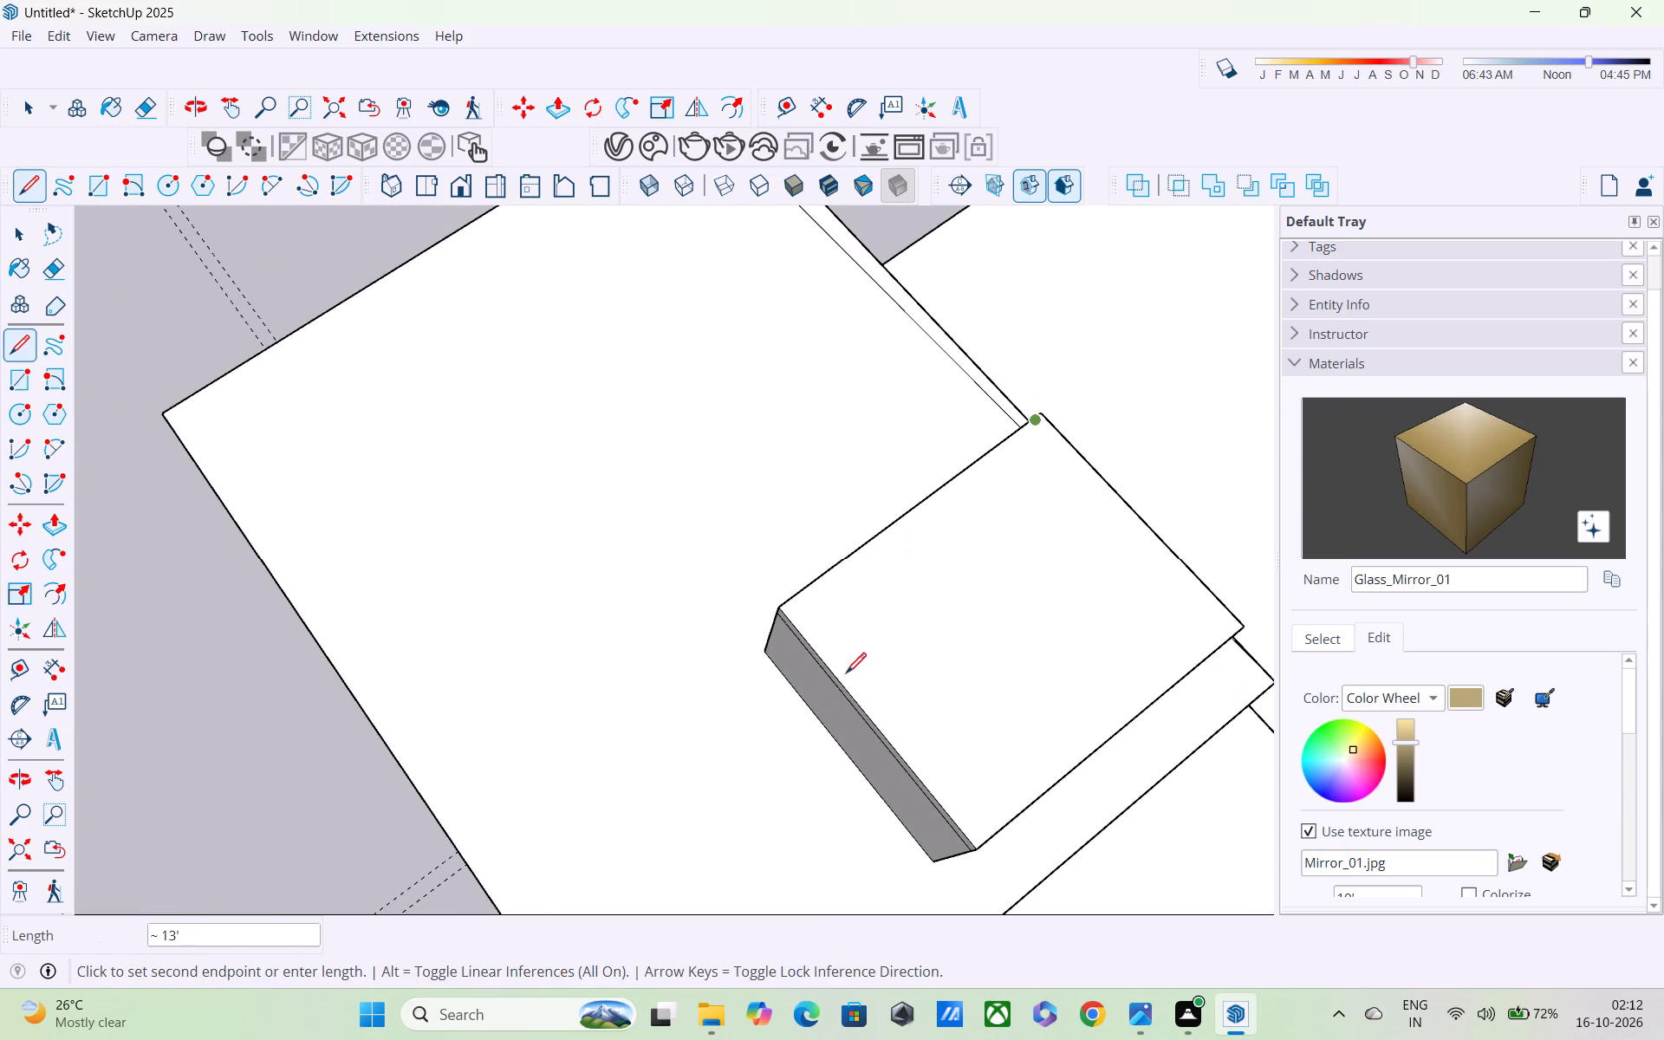
pyautogui.moveTo(828, 678); pyautogui.dragTo(1278, 569, button='middle')
pyautogui.scroll(1, 828, 443)
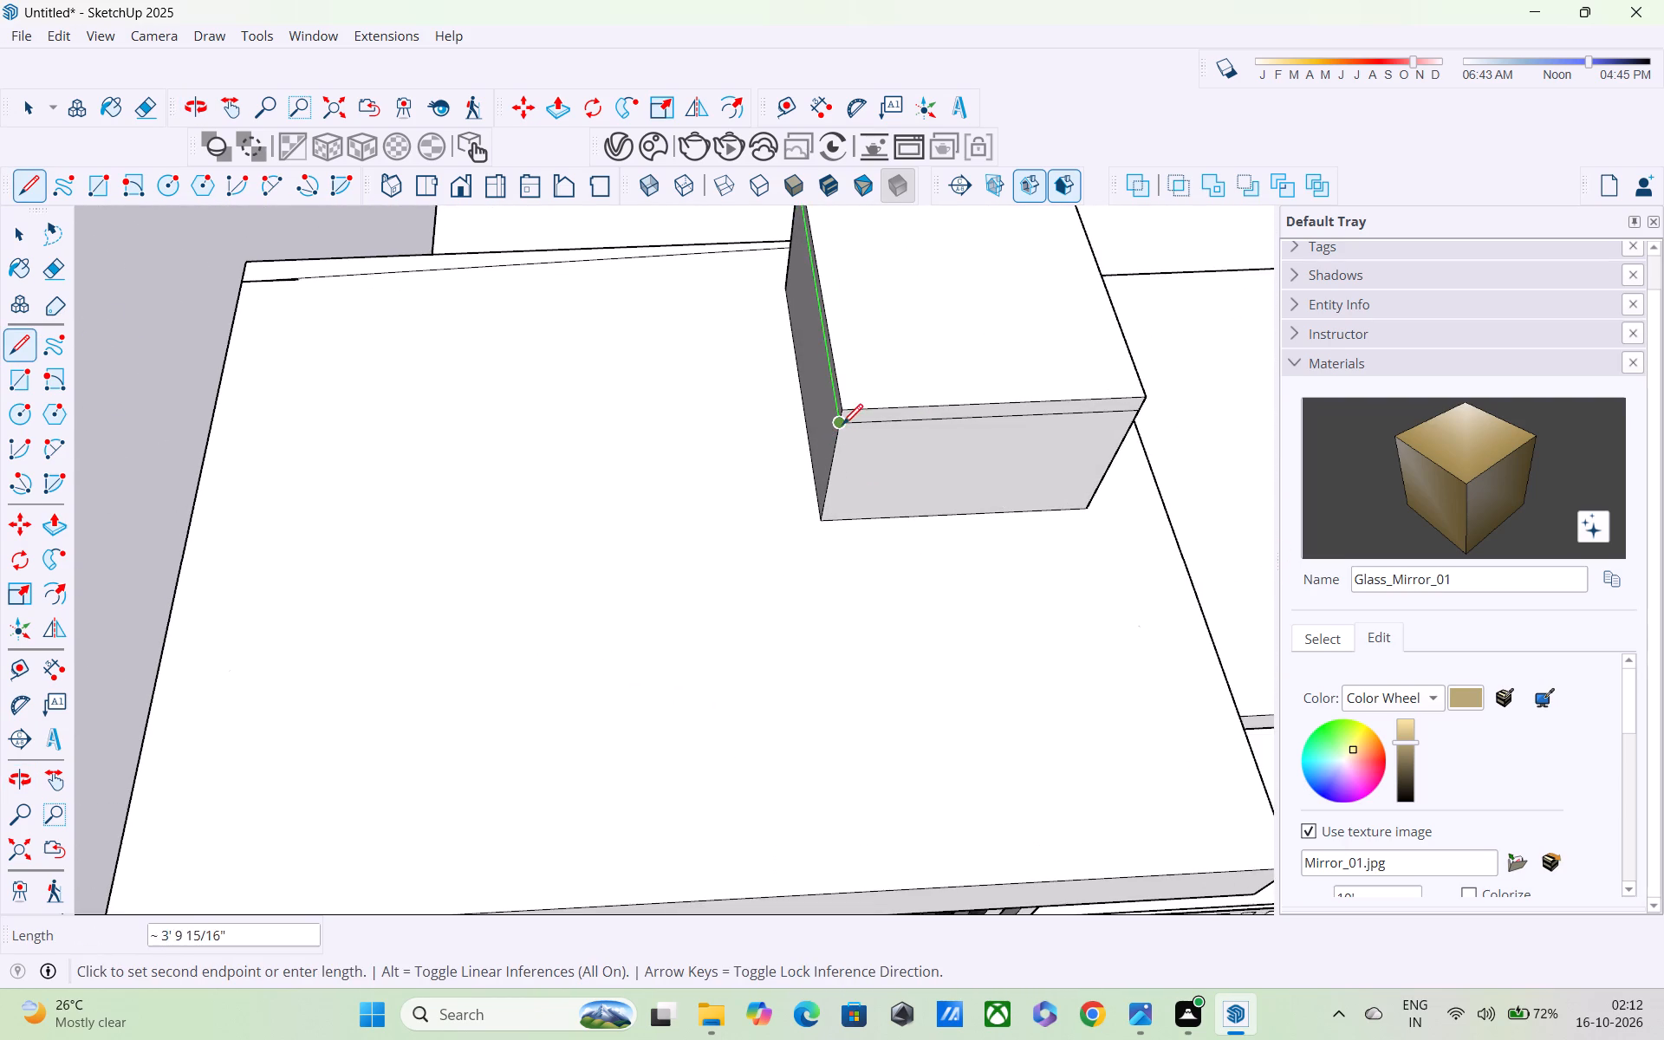
pyautogui.scroll(3, 842, 426)
pyautogui.click(842, 426)
# Push/Pull the block's top band outward 3" on the side facing the slatted front facade.
pyautogui.scroll(-2, 838, 453)
pyautogui.moveTo(838, 461); pyautogui.dragTo(835, 349, button='middle')
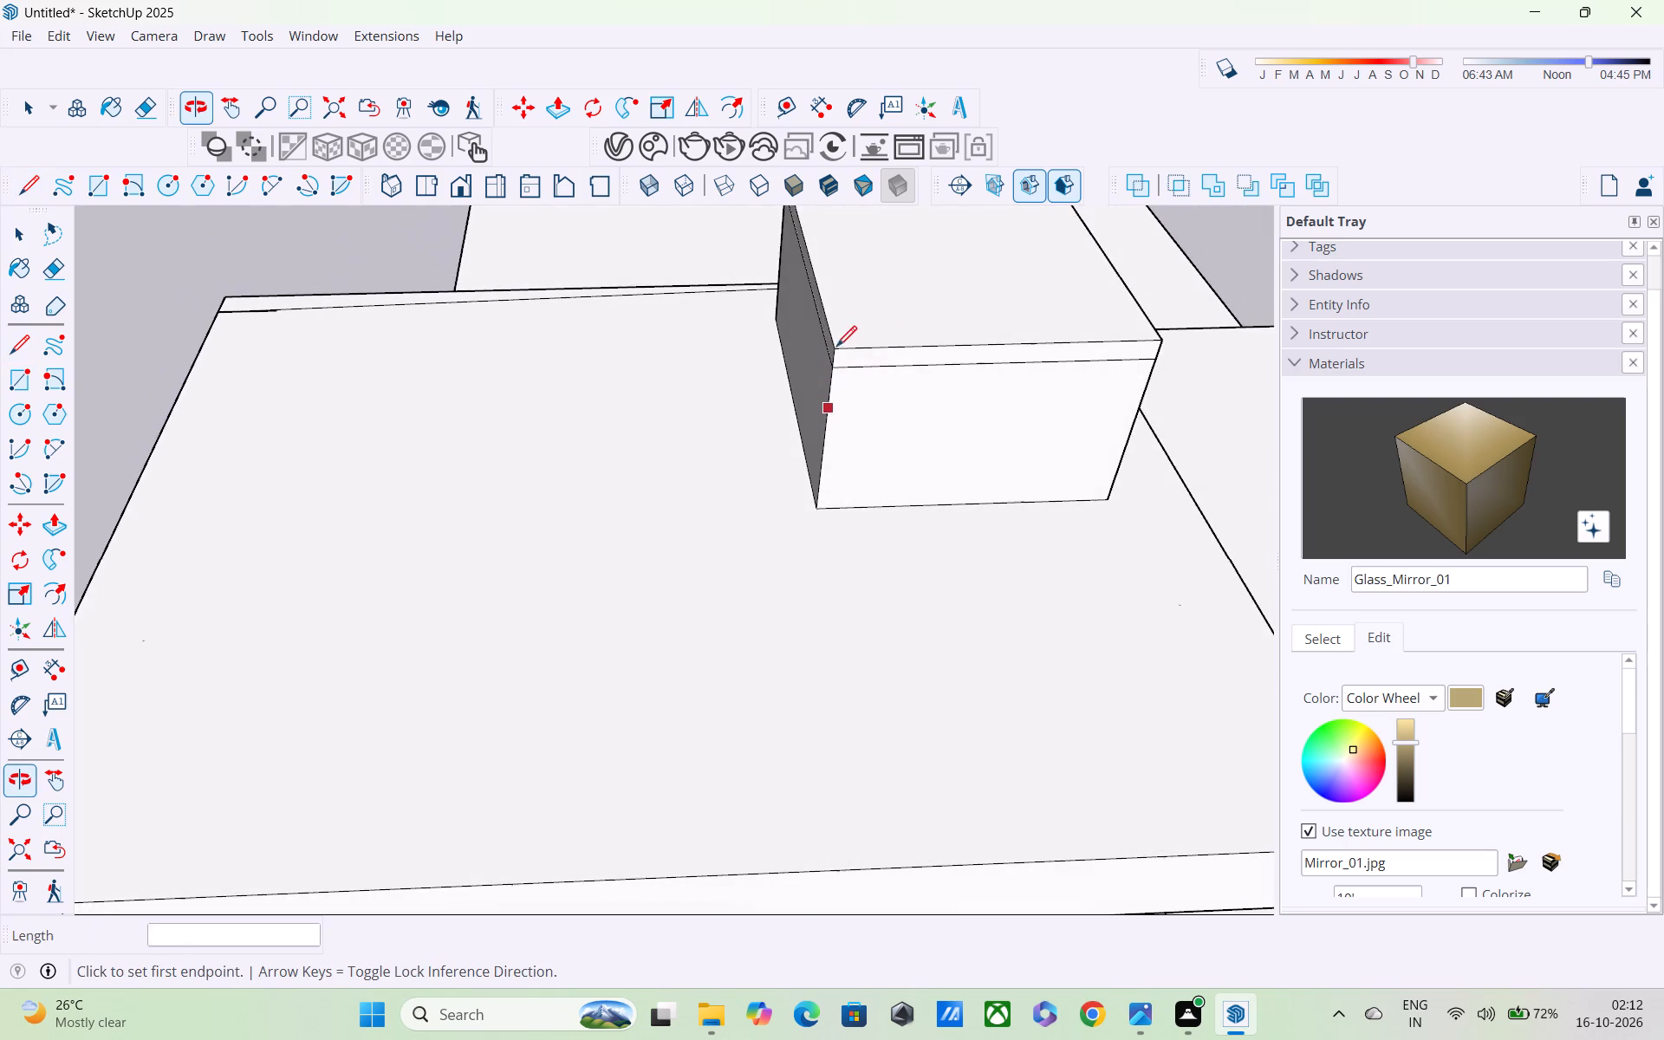
pyautogui.scroll(3, 880, 362)
pyautogui.press('p')
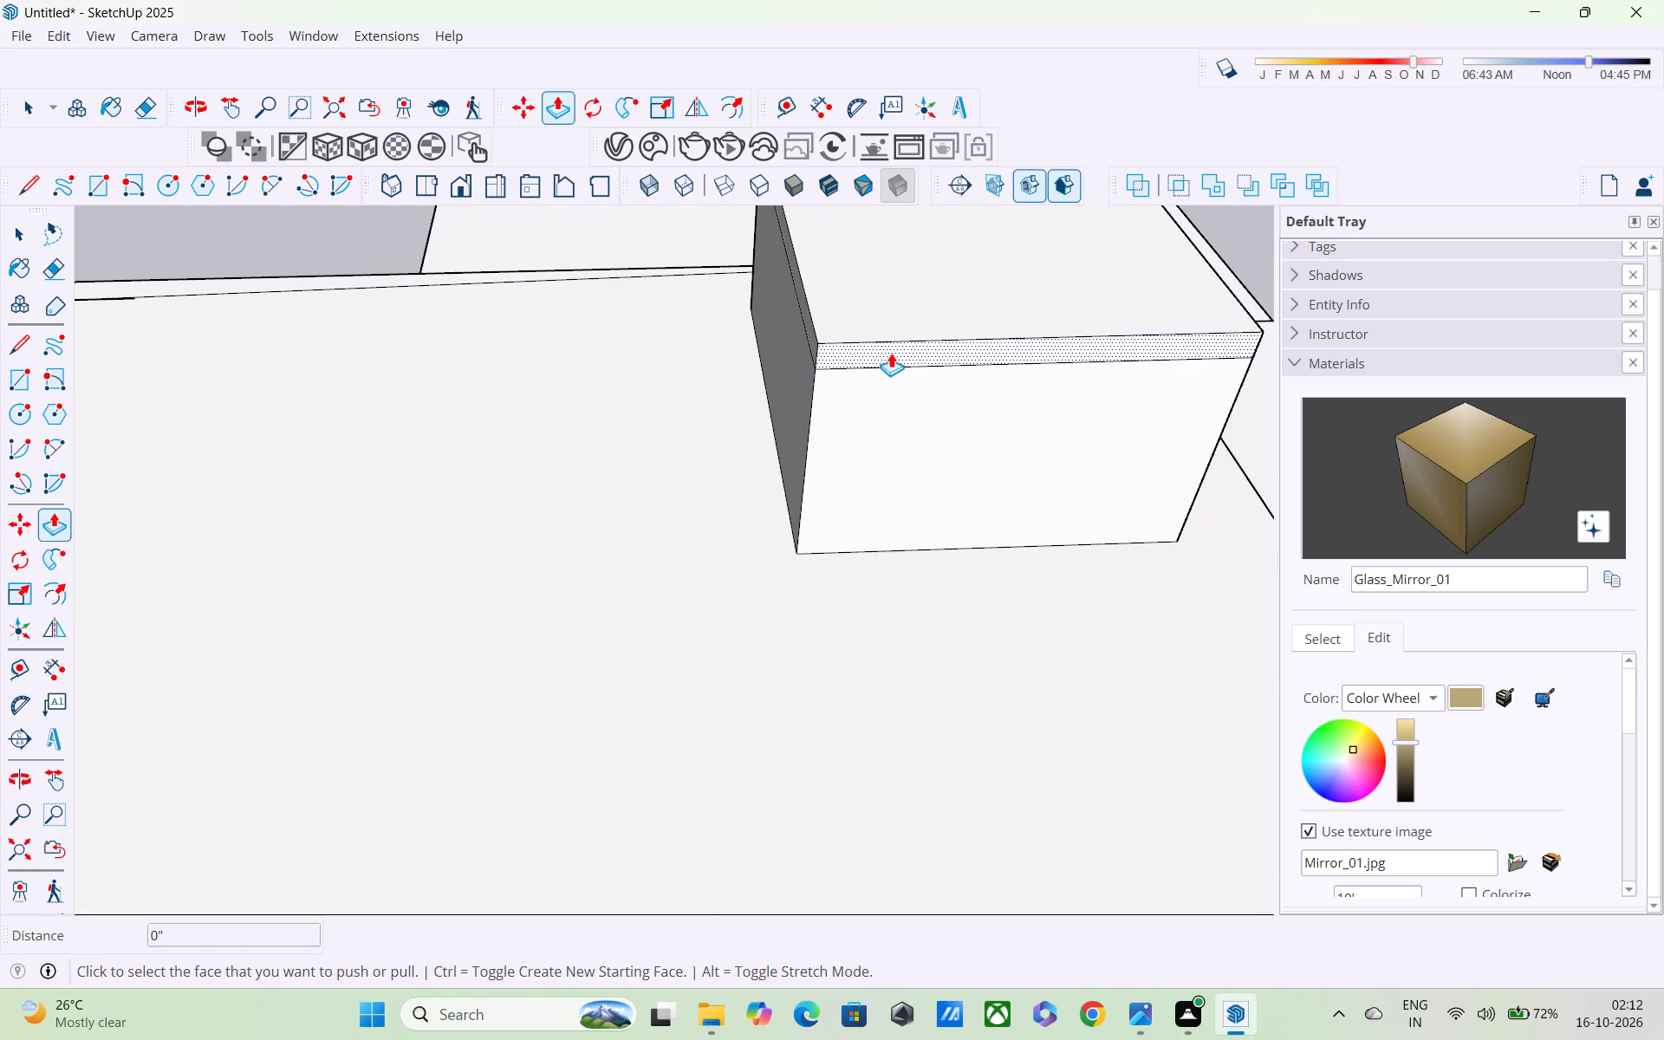
pyautogui.click(891, 353)
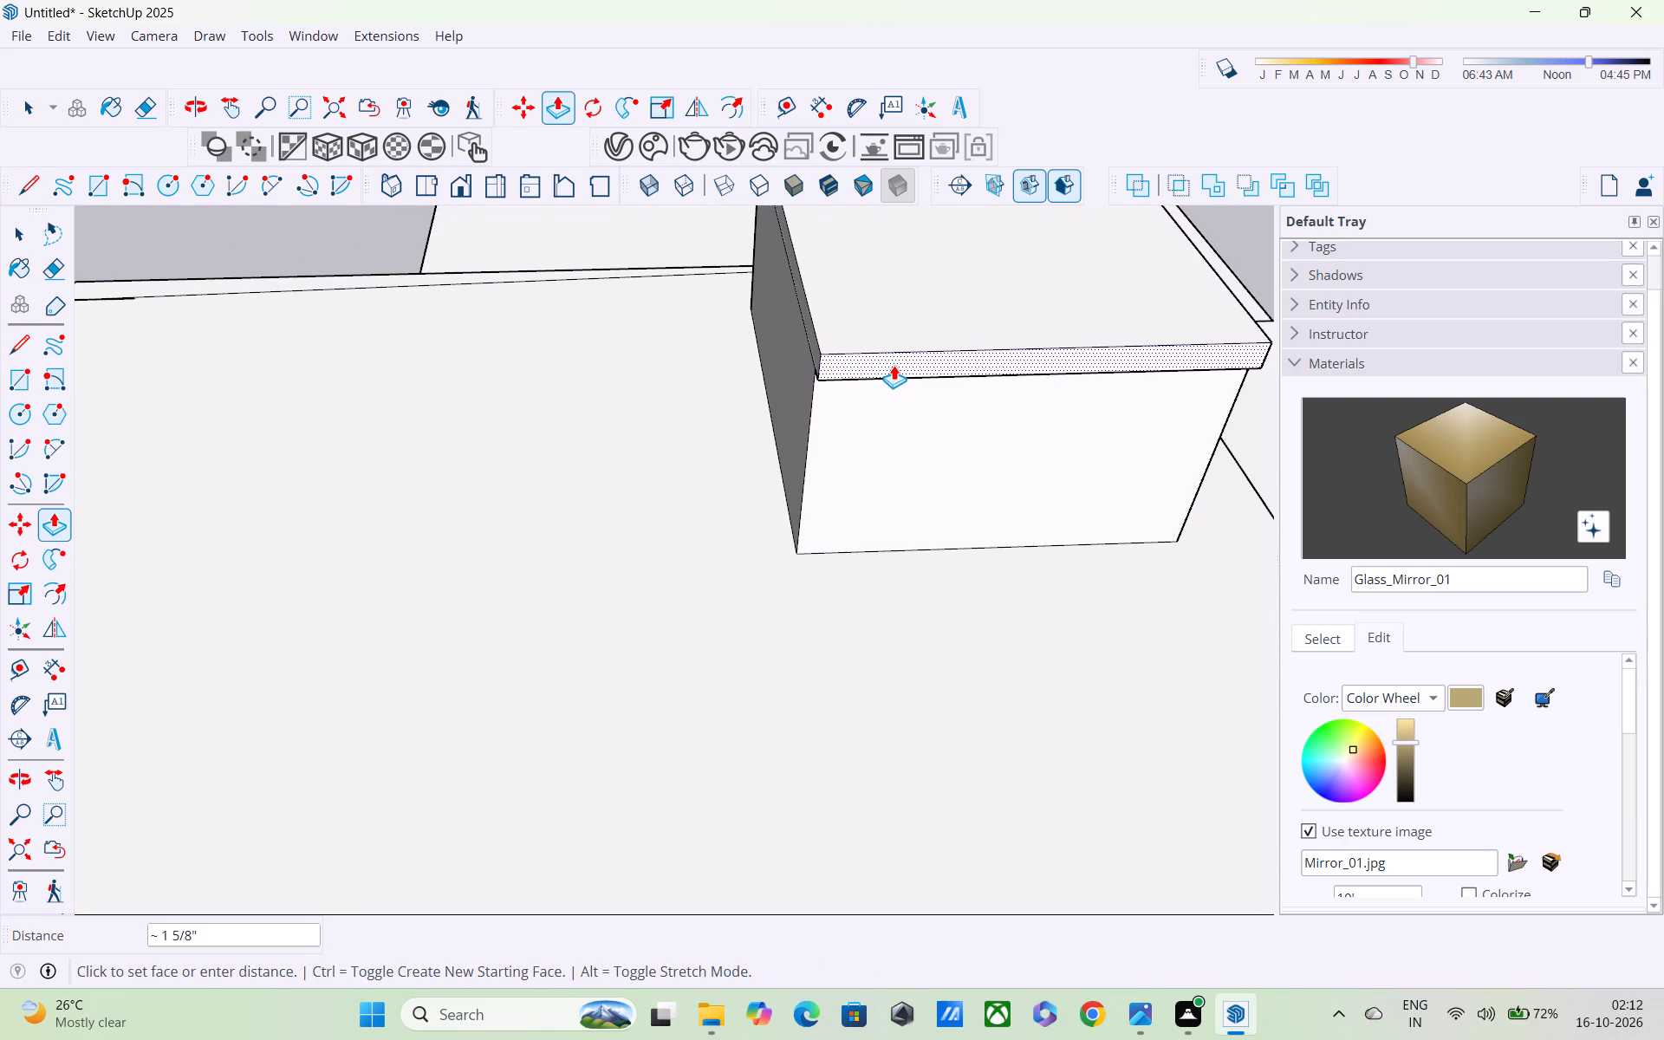
pyautogui.write('3"')
pyautogui.press('Return')
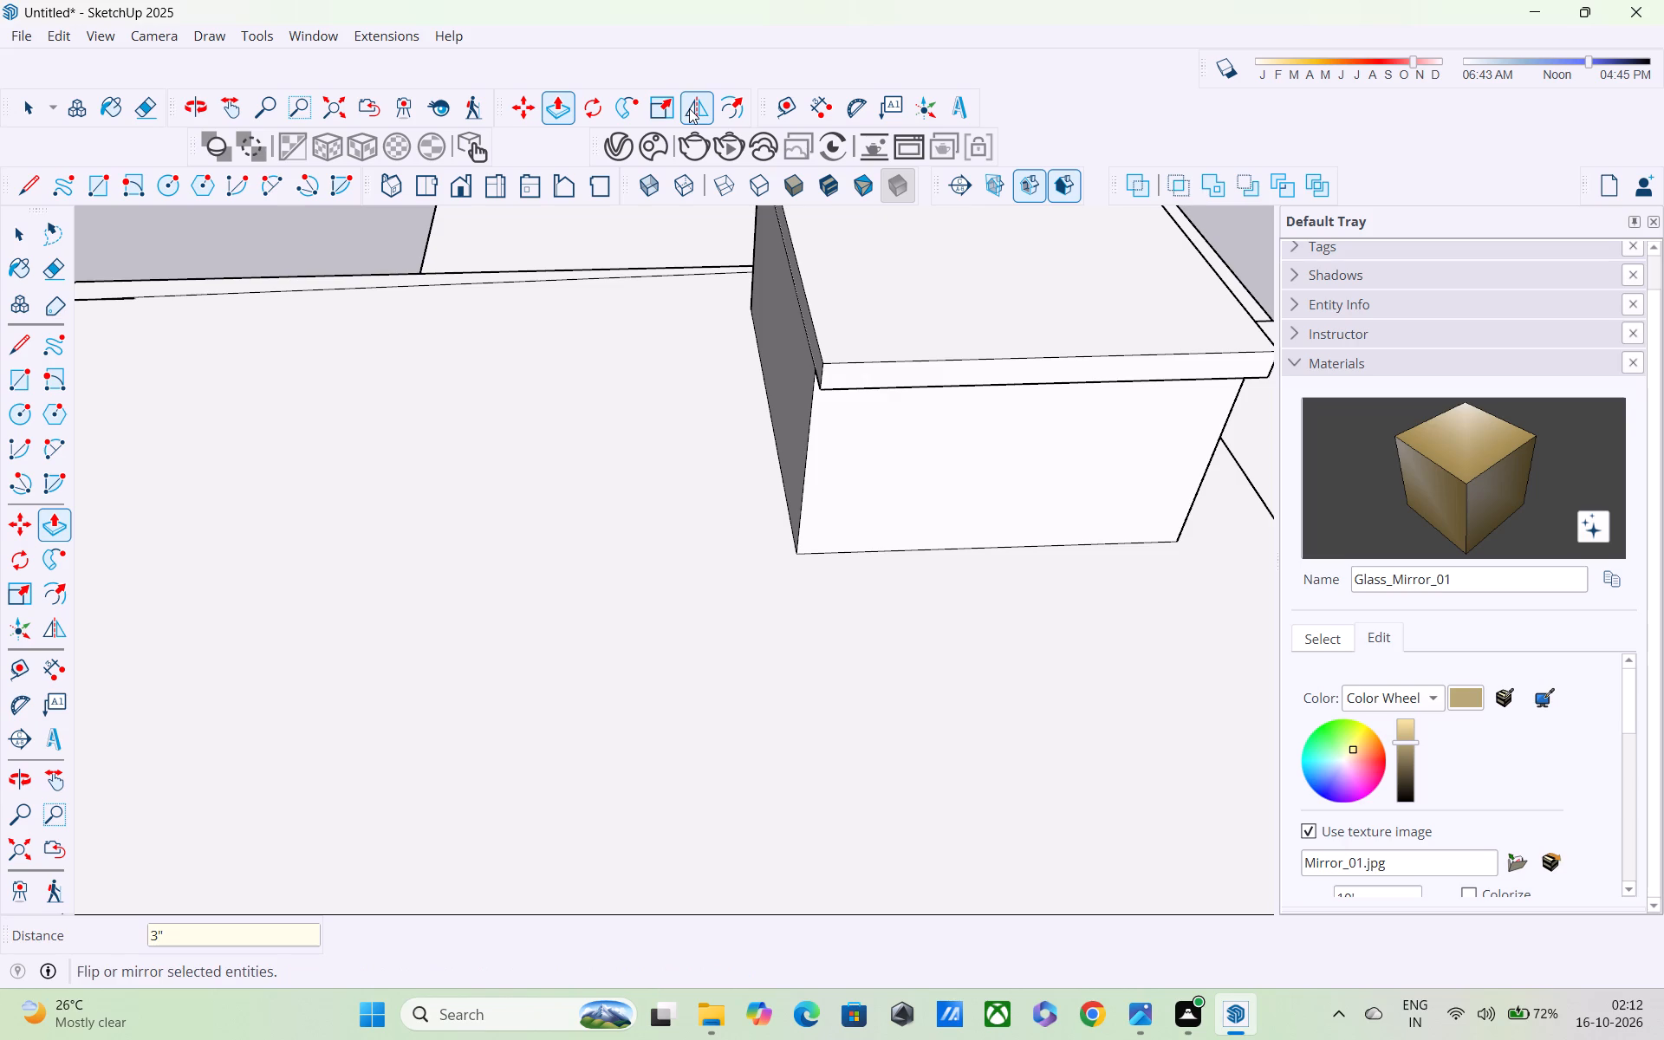
# Push/Pull the block's top band outward 3" on the side opposite the canopy.
pyautogui.moveTo(831, 346); pyautogui.dragTo(1112, 260, button='middle')
pyautogui.scroll(3, 873, 273)
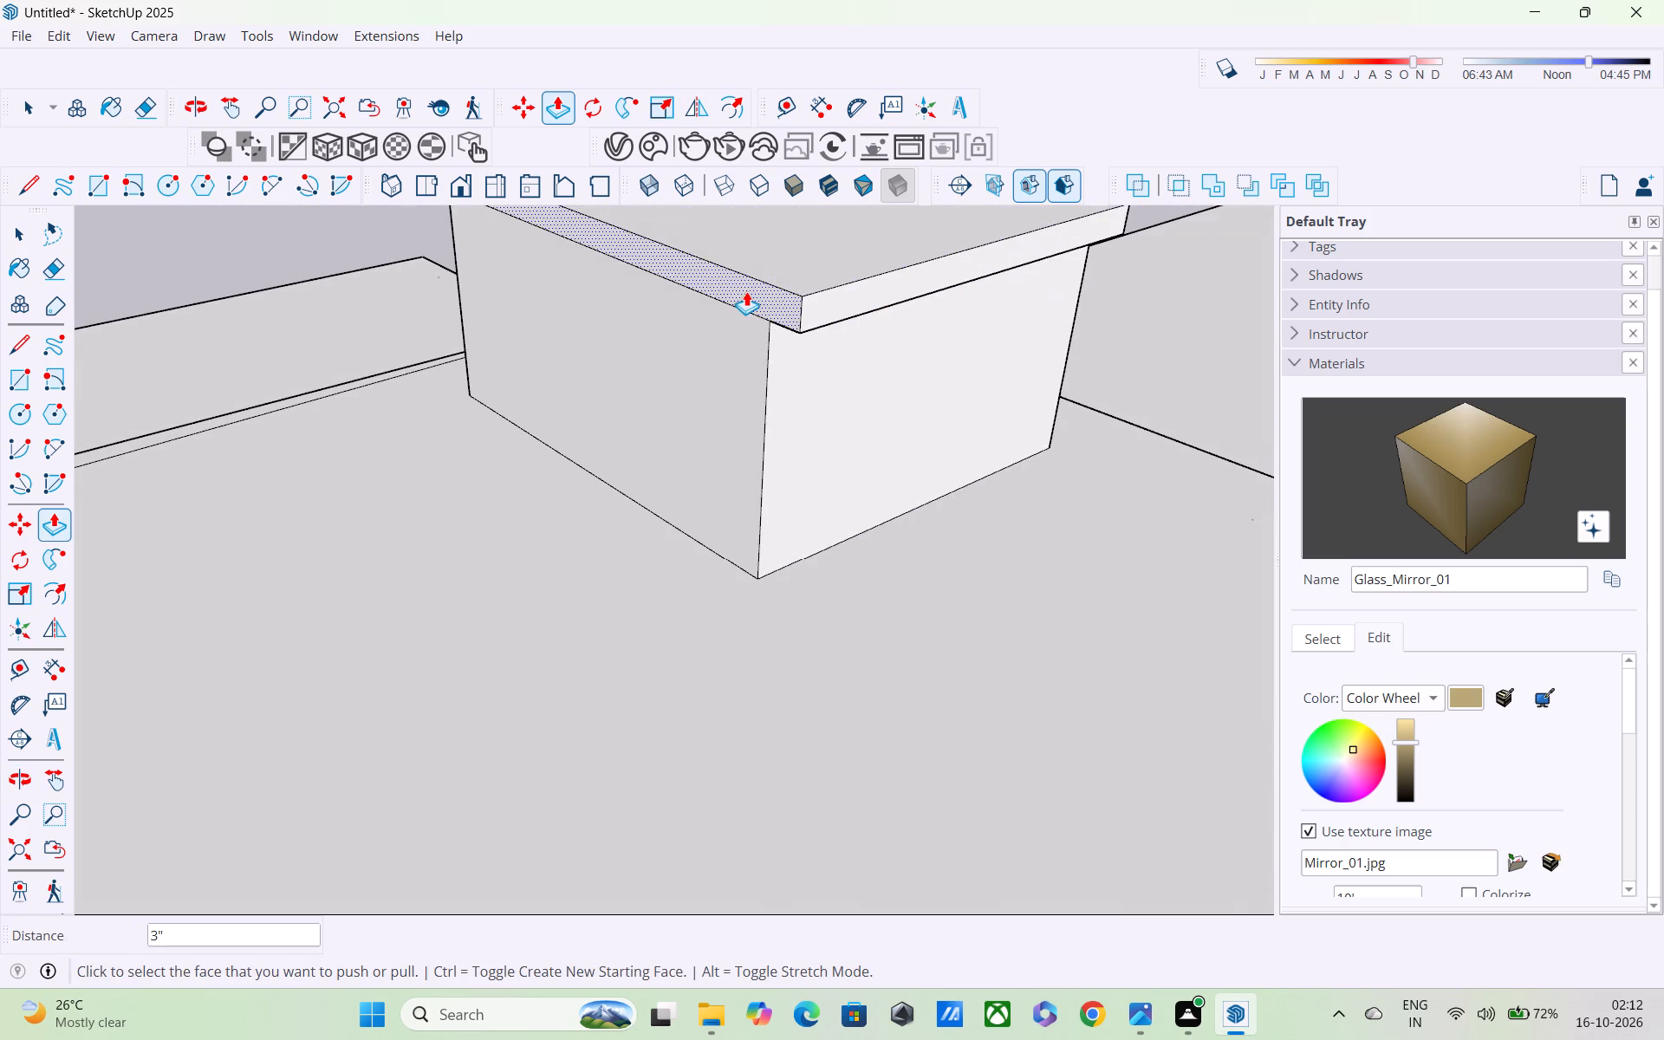
pyautogui.click(746, 291)
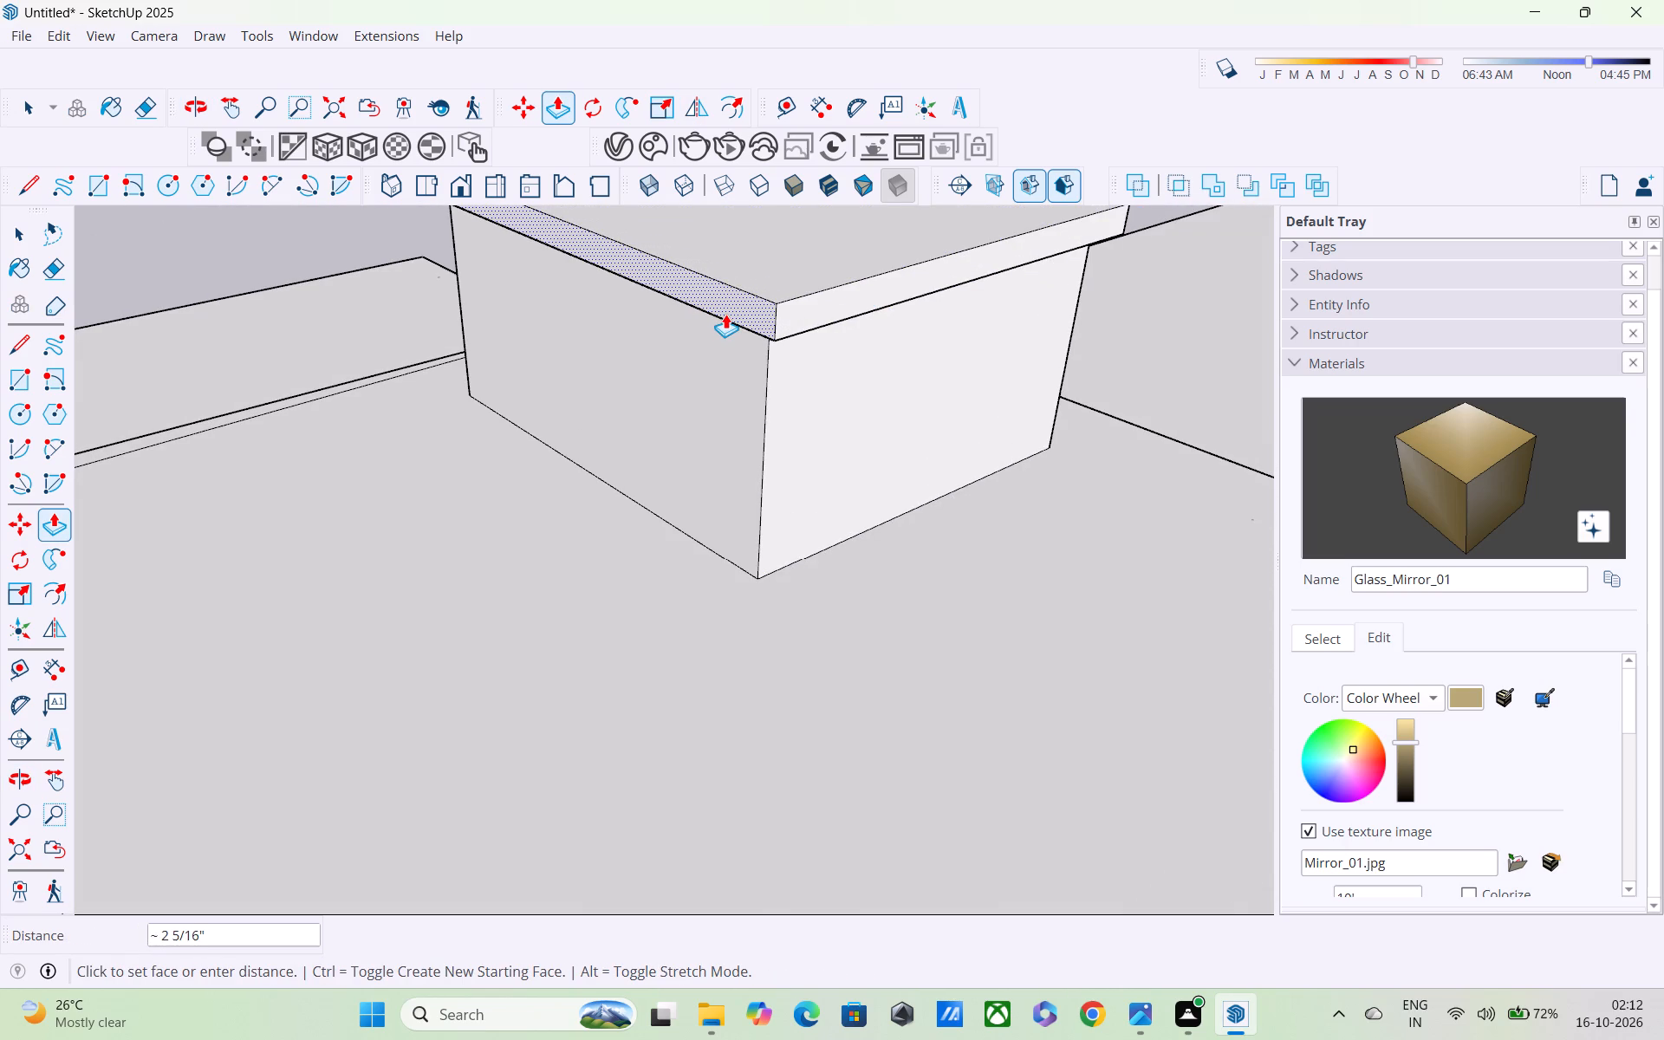
pyautogui.write('3"')
pyautogui.press('Return')
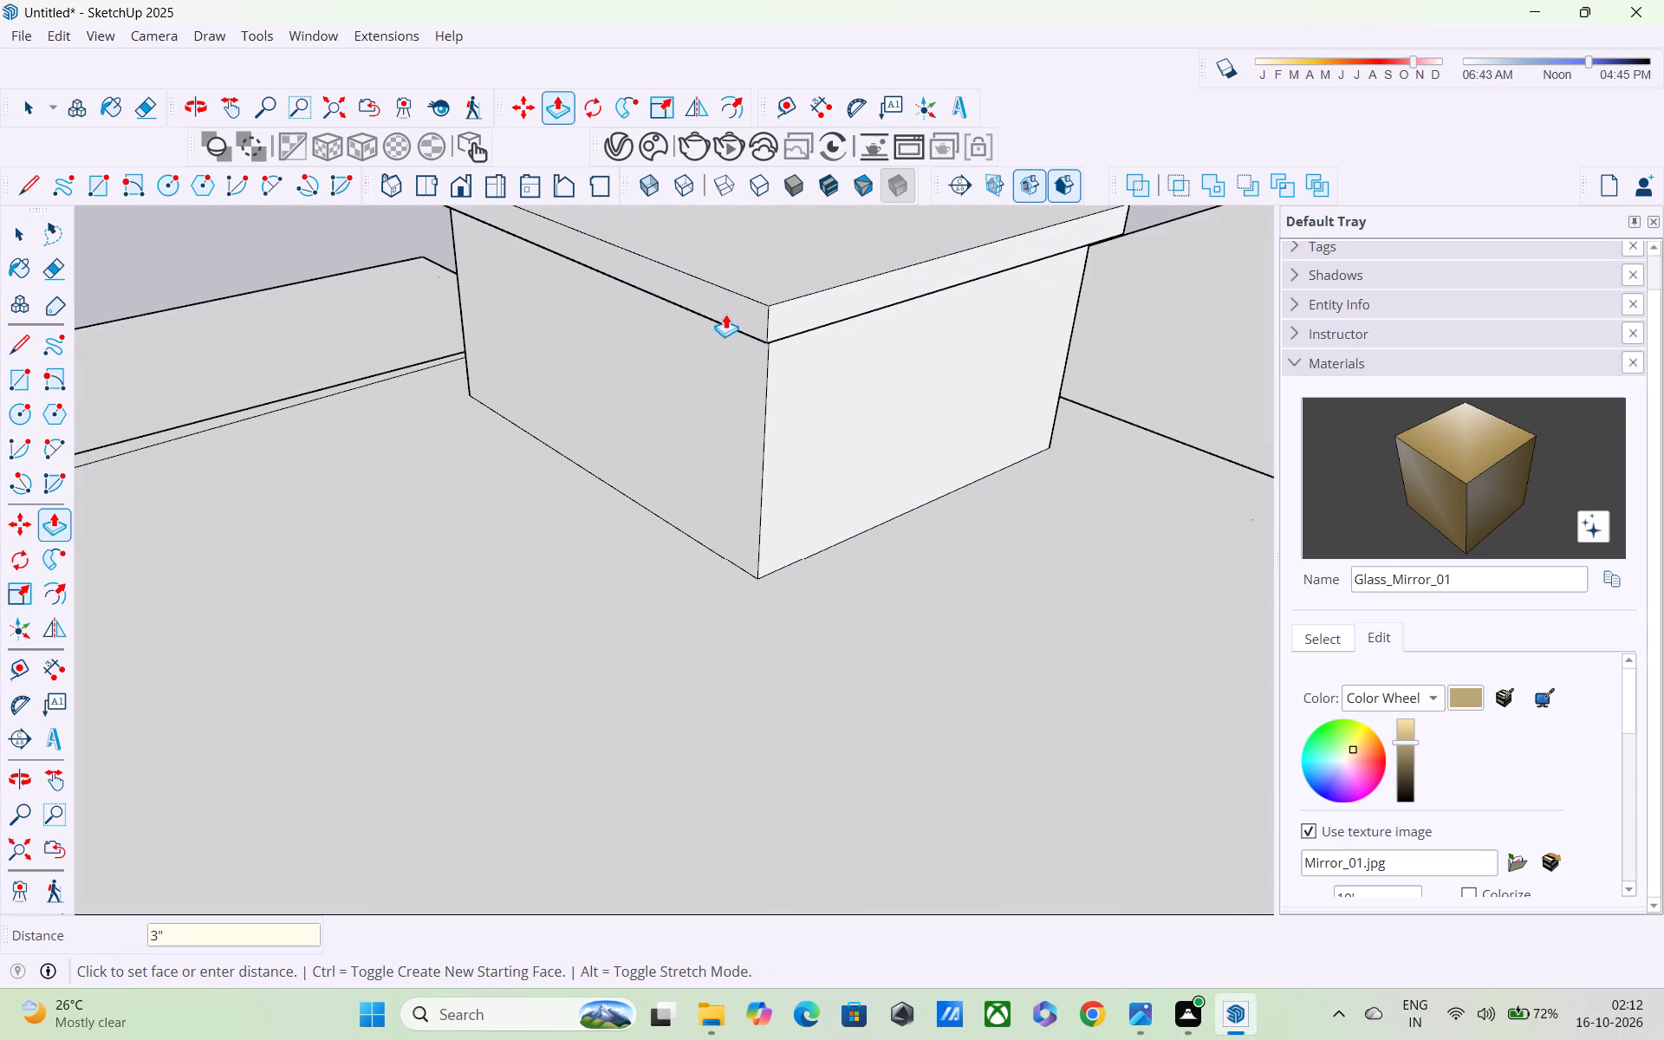
# Push/Pull the block's top band outward 3" on the canopy-facing side.
pyautogui.scroll(-4, 722, 314)
pyautogui.moveTo(725, 322); pyautogui.dragTo(234, 624, button='middle')
pyautogui.scroll(-4, 596, 620)
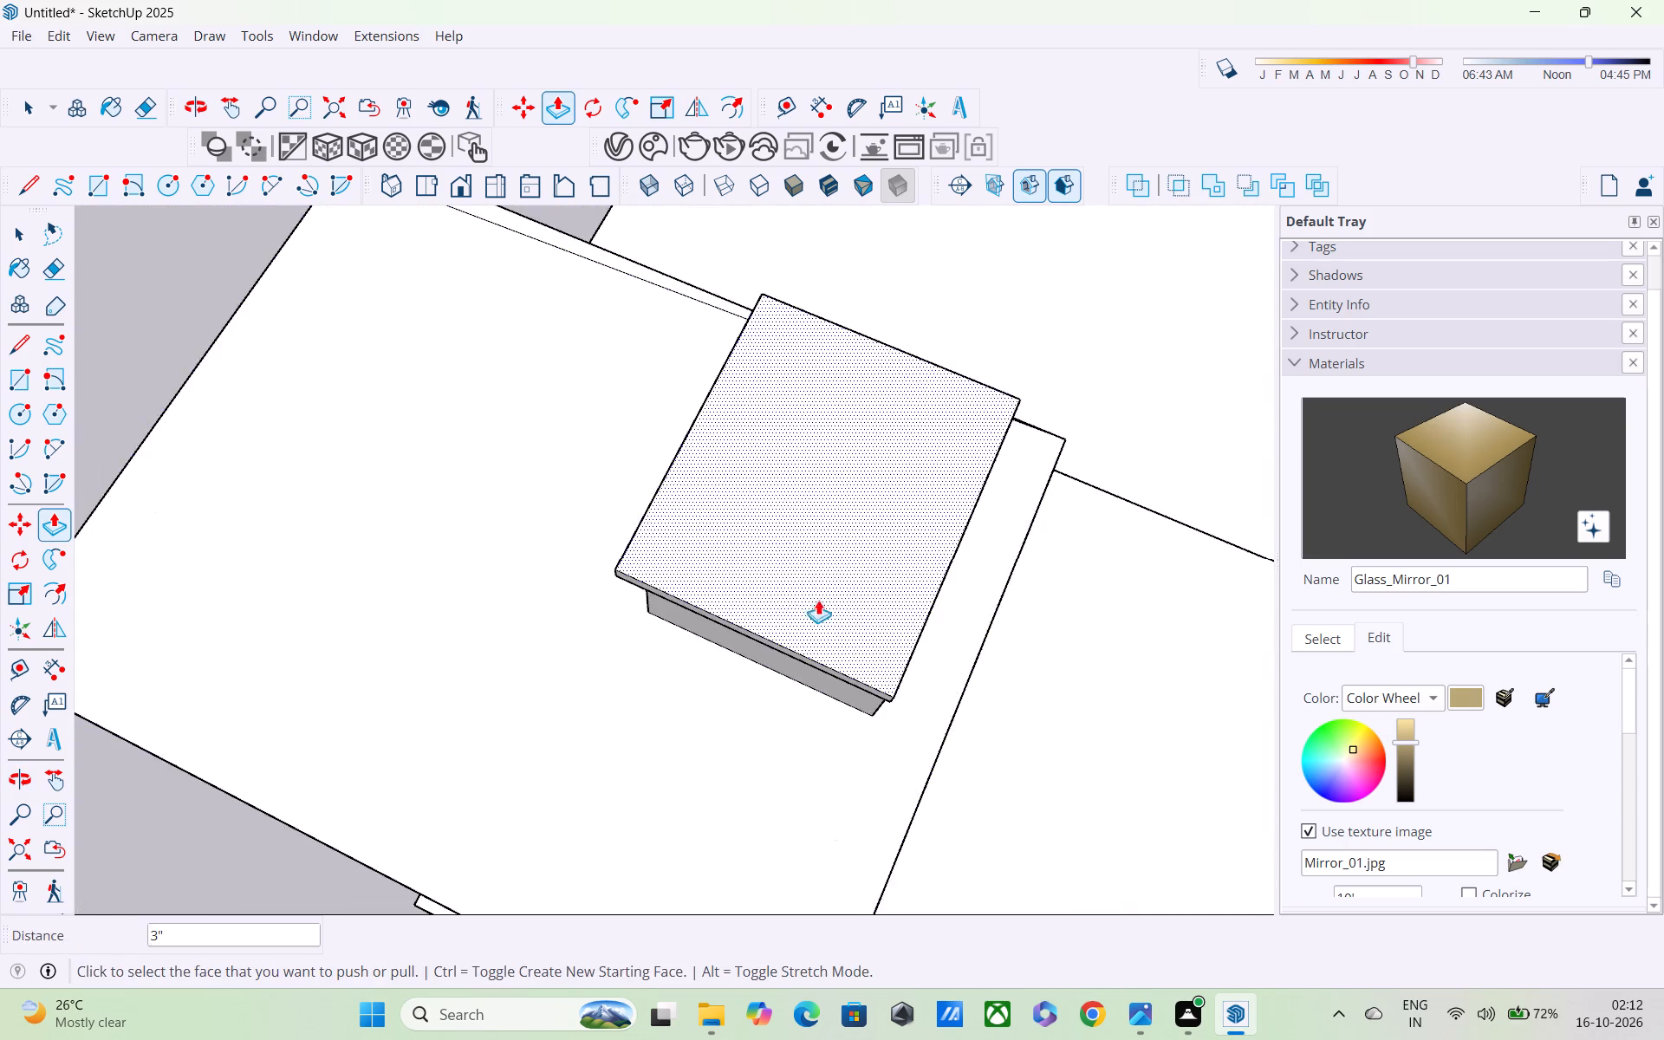
pyautogui.moveTo(818, 600); pyautogui.dragTo(717, 366, button='middle')
pyautogui.scroll(5, 964, 486)
pyautogui.click(816, 431)
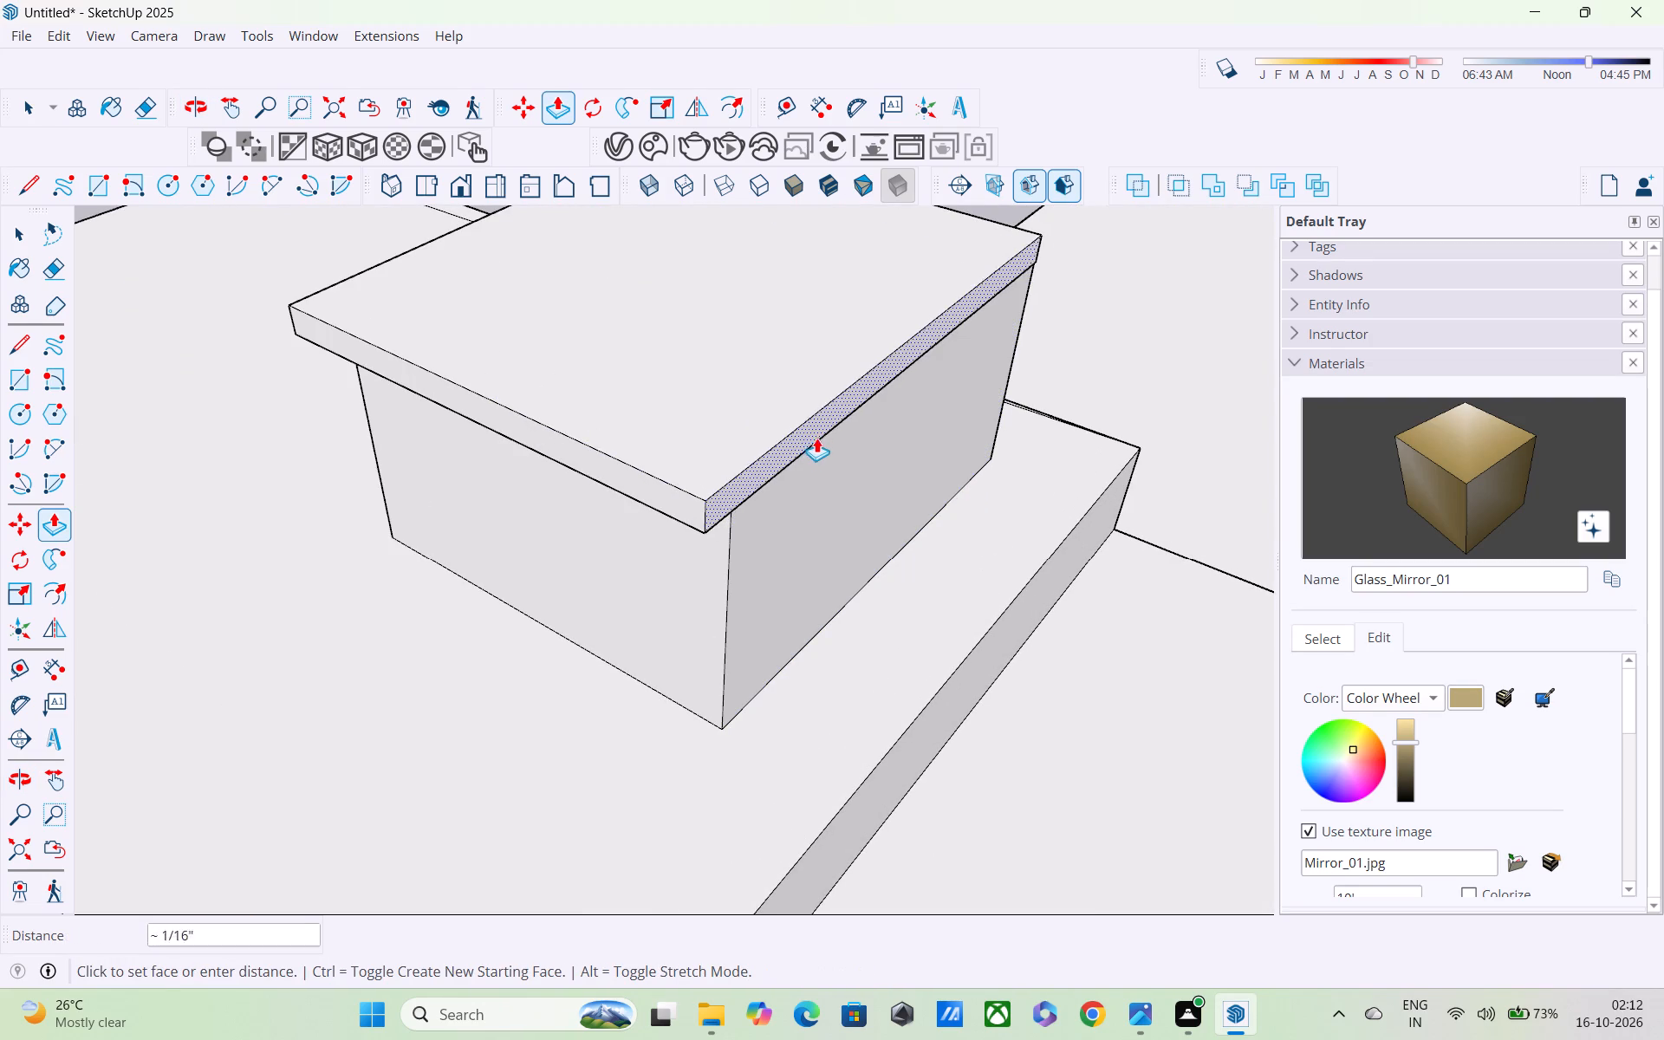
pyautogui.write('3"')
pyautogui.press('Return')
# Examine the block's projecting cap together with the tower roof and slatted front facade.
pyautogui.scroll(-5, 723, 662)
pyautogui.moveTo(717, 745); pyautogui.dragTo(830, 595, button='middle')
pyautogui.scroll(-2, 799, 652)
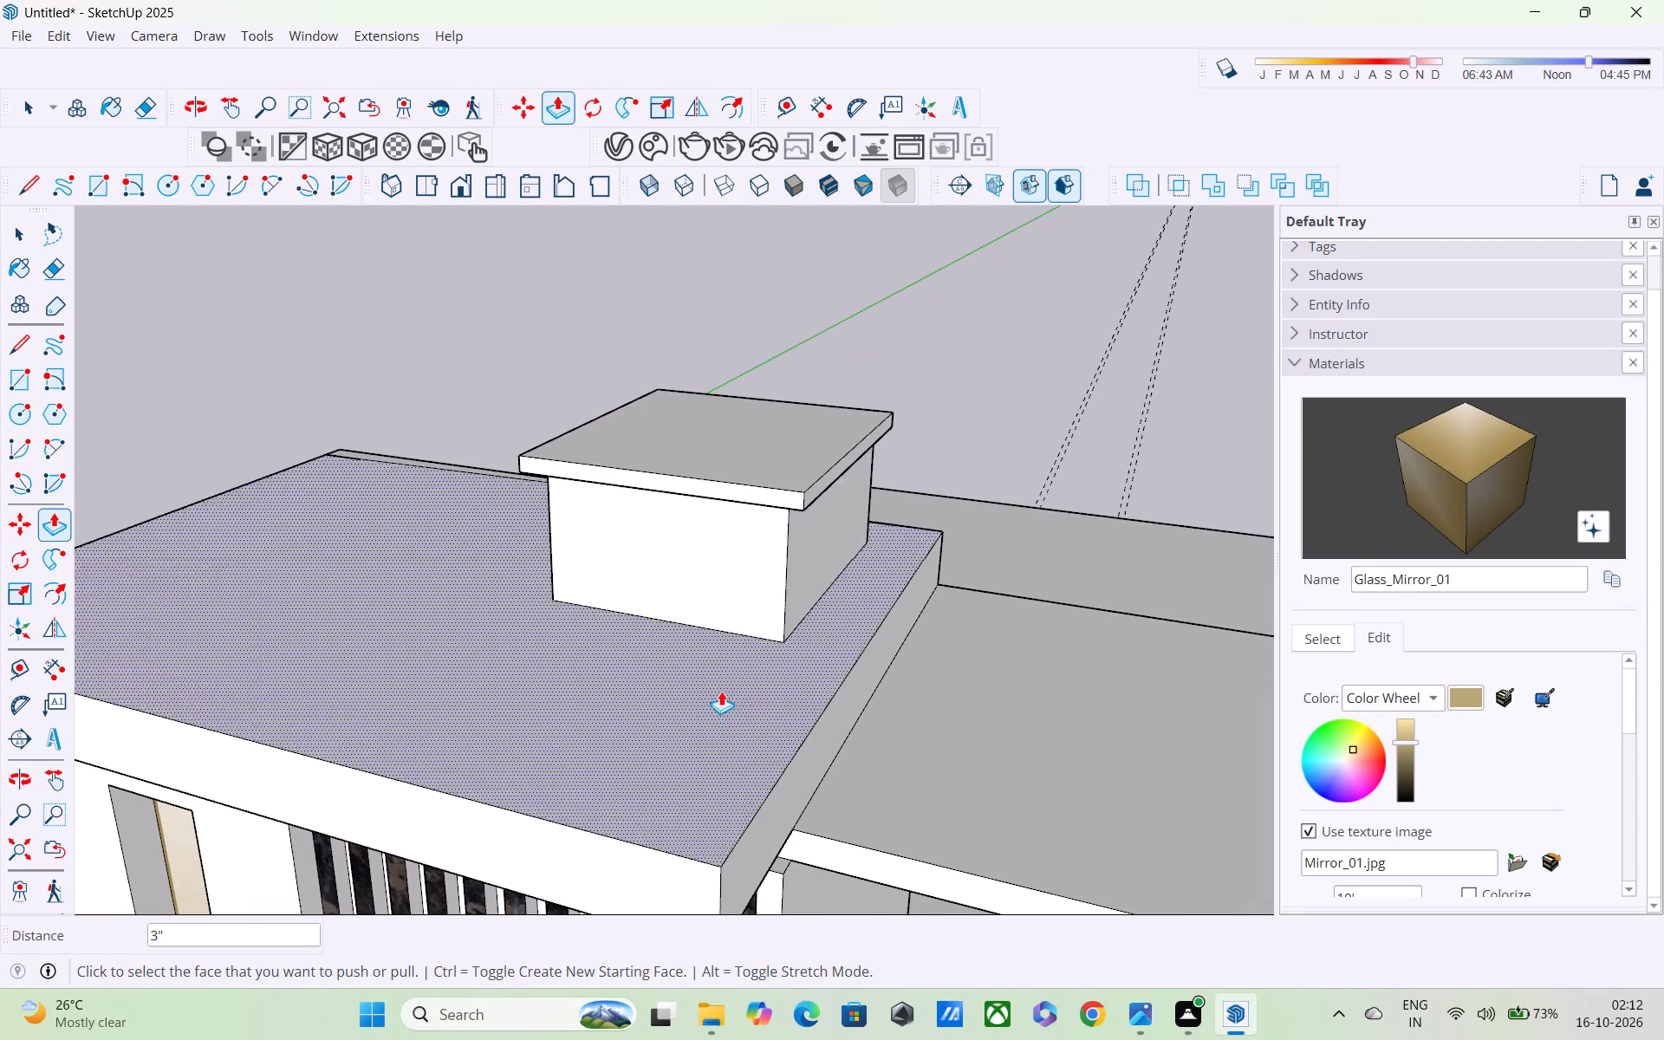
pyautogui.scroll(-4, 721, 691)
pyautogui.scroll(2, 710, 730)
pyautogui.moveTo(704, 731); pyautogui.dragTo(755, 639, button='middle')
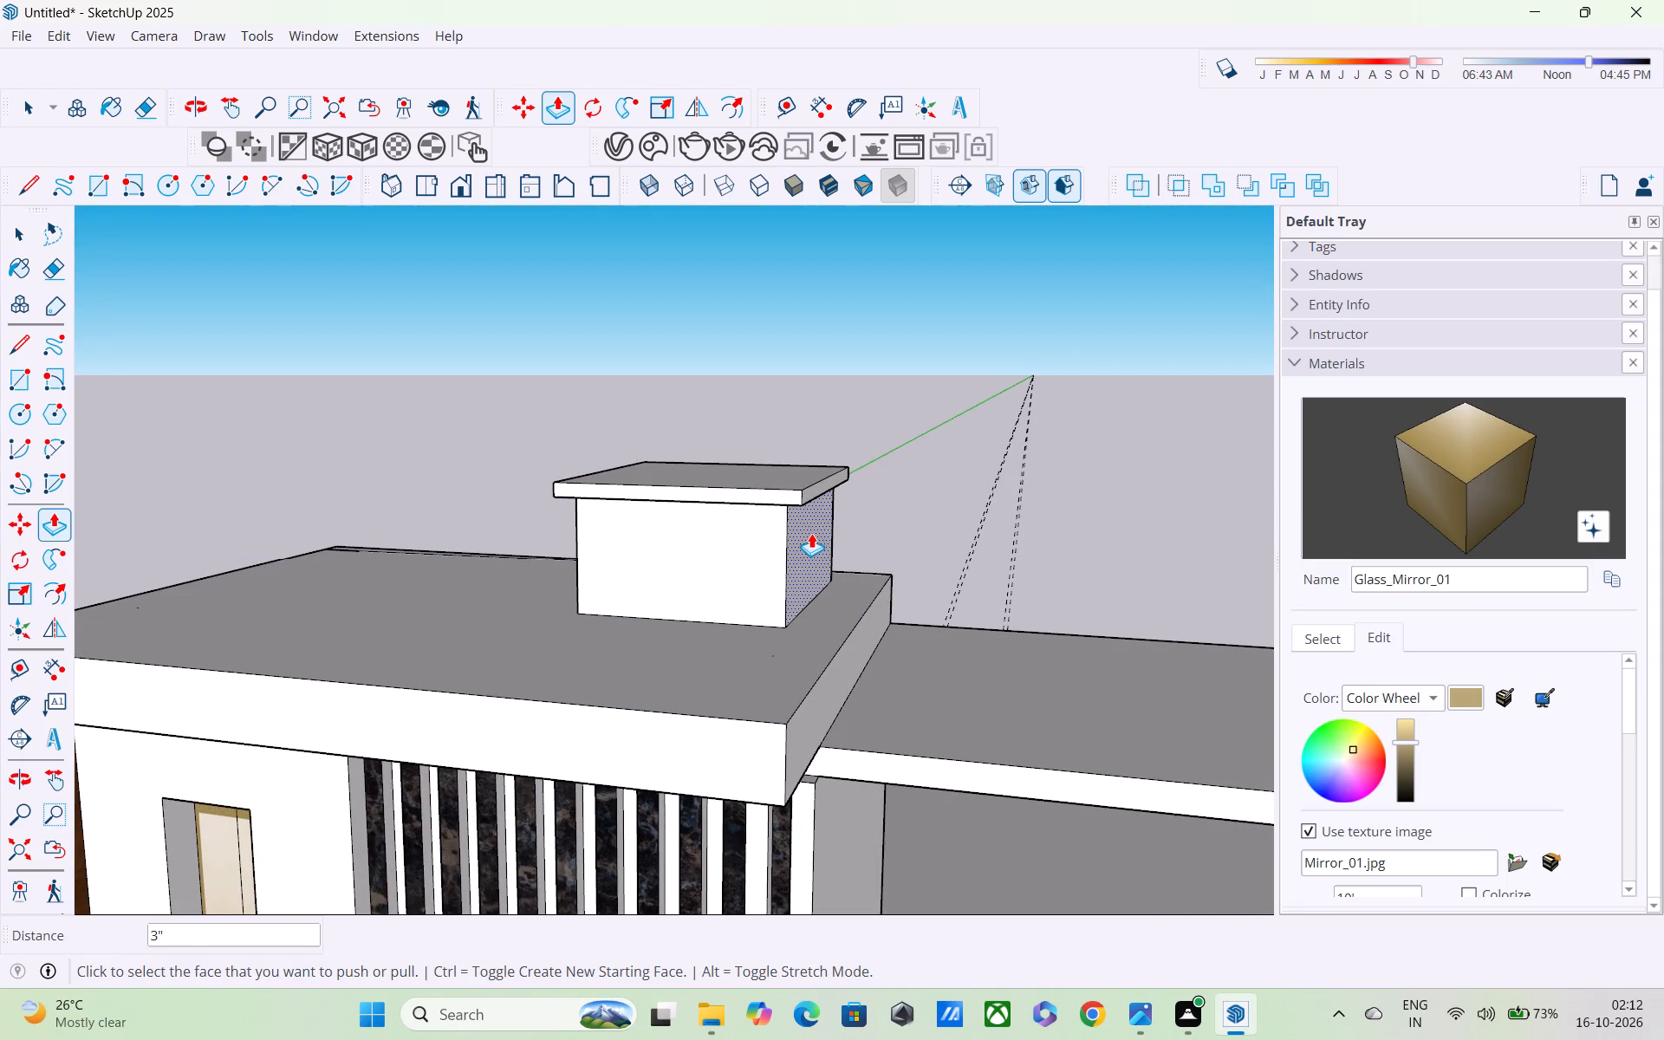
pyautogui.scroll(-3, 718, 781)
pyautogui.moveTo(769, 742); pyautogui.dragTo(824, 719, button='middle')
pyautogui.scroll(-2, 681, 755)
pyautogui.press('space')
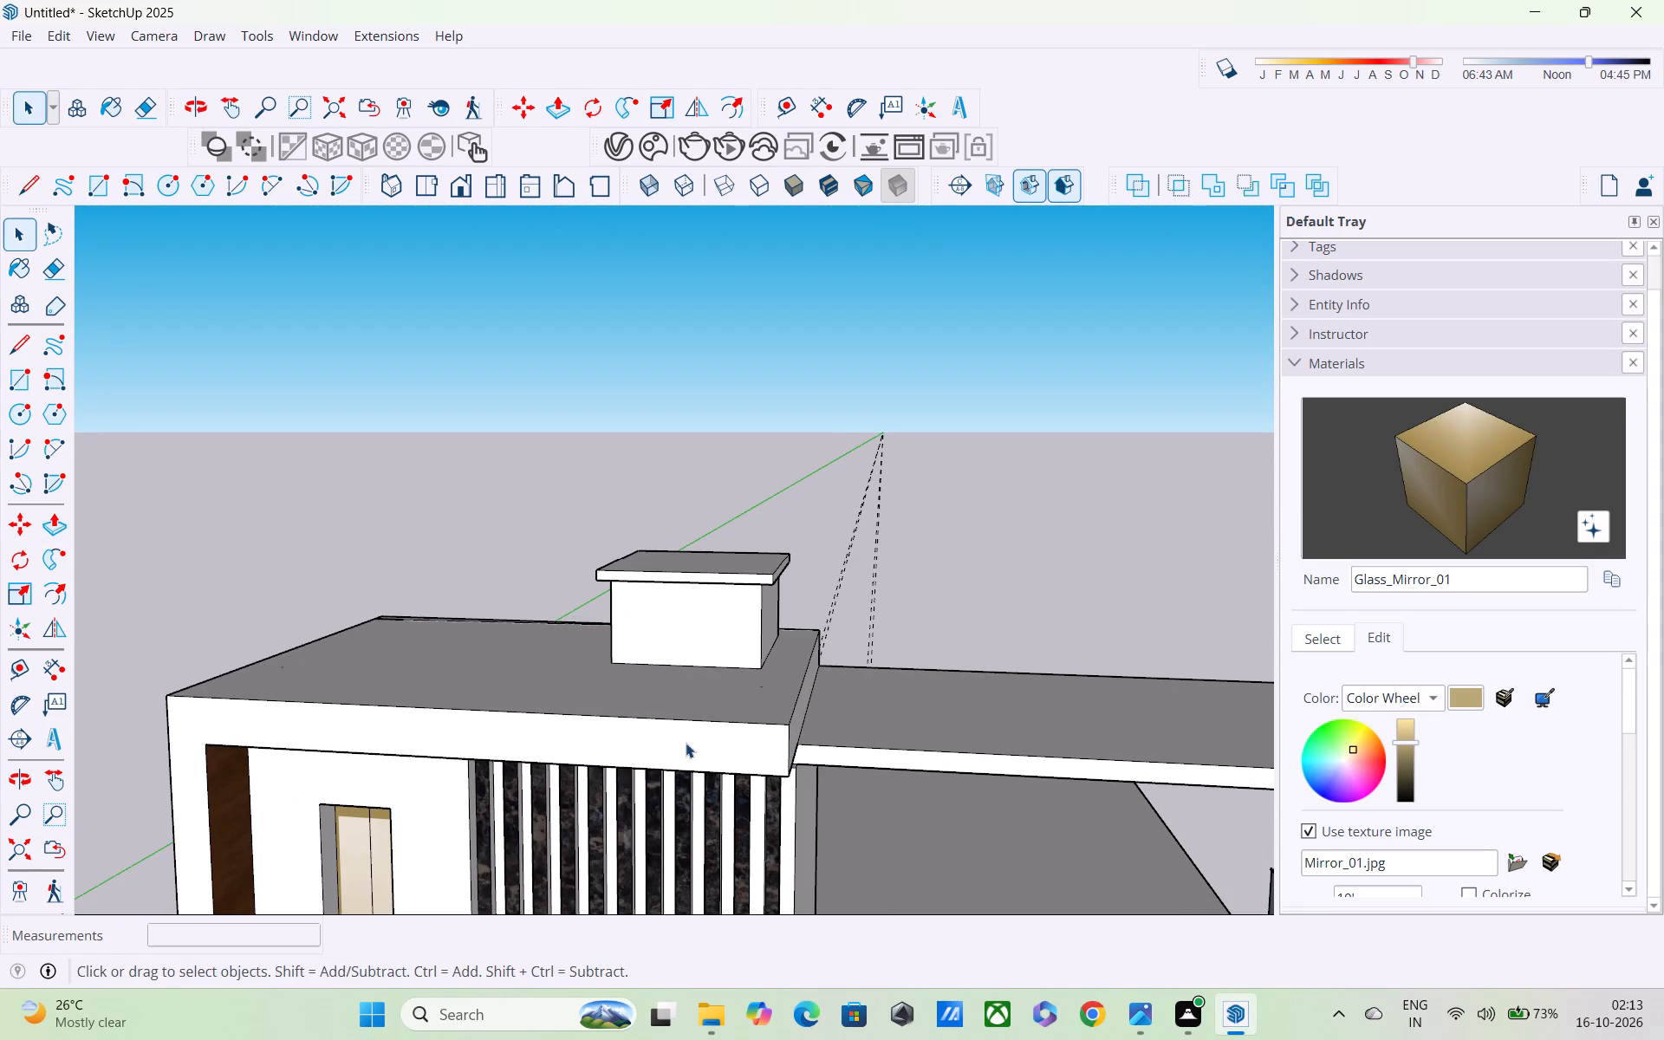
# Draw a 3" line down the stair tower's front corner edge from the roof corner farthest from the canopy.
pyautogui.press('l')
pyautogui.scroll(3, 599, 755)
pyautogui.moveTo(271, 744); pyautogui.dragTo(518, 739, button='middle')
pyautogui.scroll(-1, 502, 749)
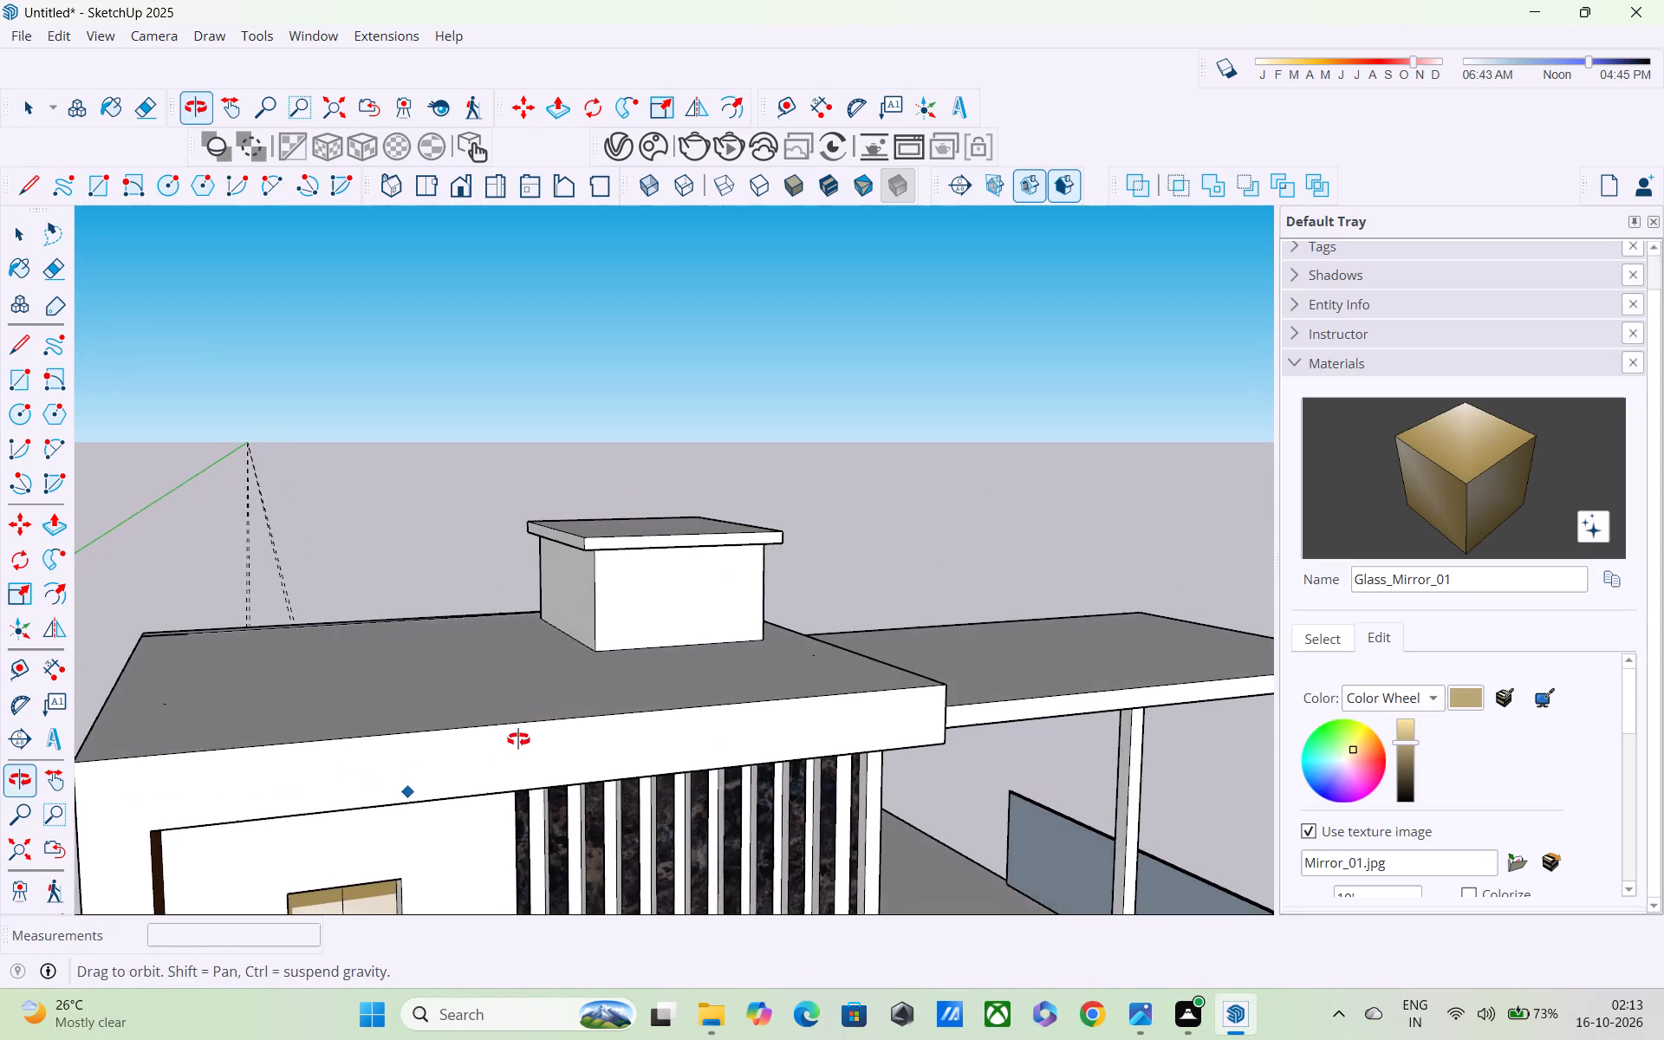
pyautogui.moveTo(518, 739); pyautogui.dragTo(519, 739, button='middle')
pyautogui.keyDown('shift'); pyautogui.moveTo(522, 738); pyautogui.dragTo(725, 680, button='middle'); pyautogui.keyUp('shift')
pyautogui.scroll(3, 363, 731)
pyautogui.click(300, 684)
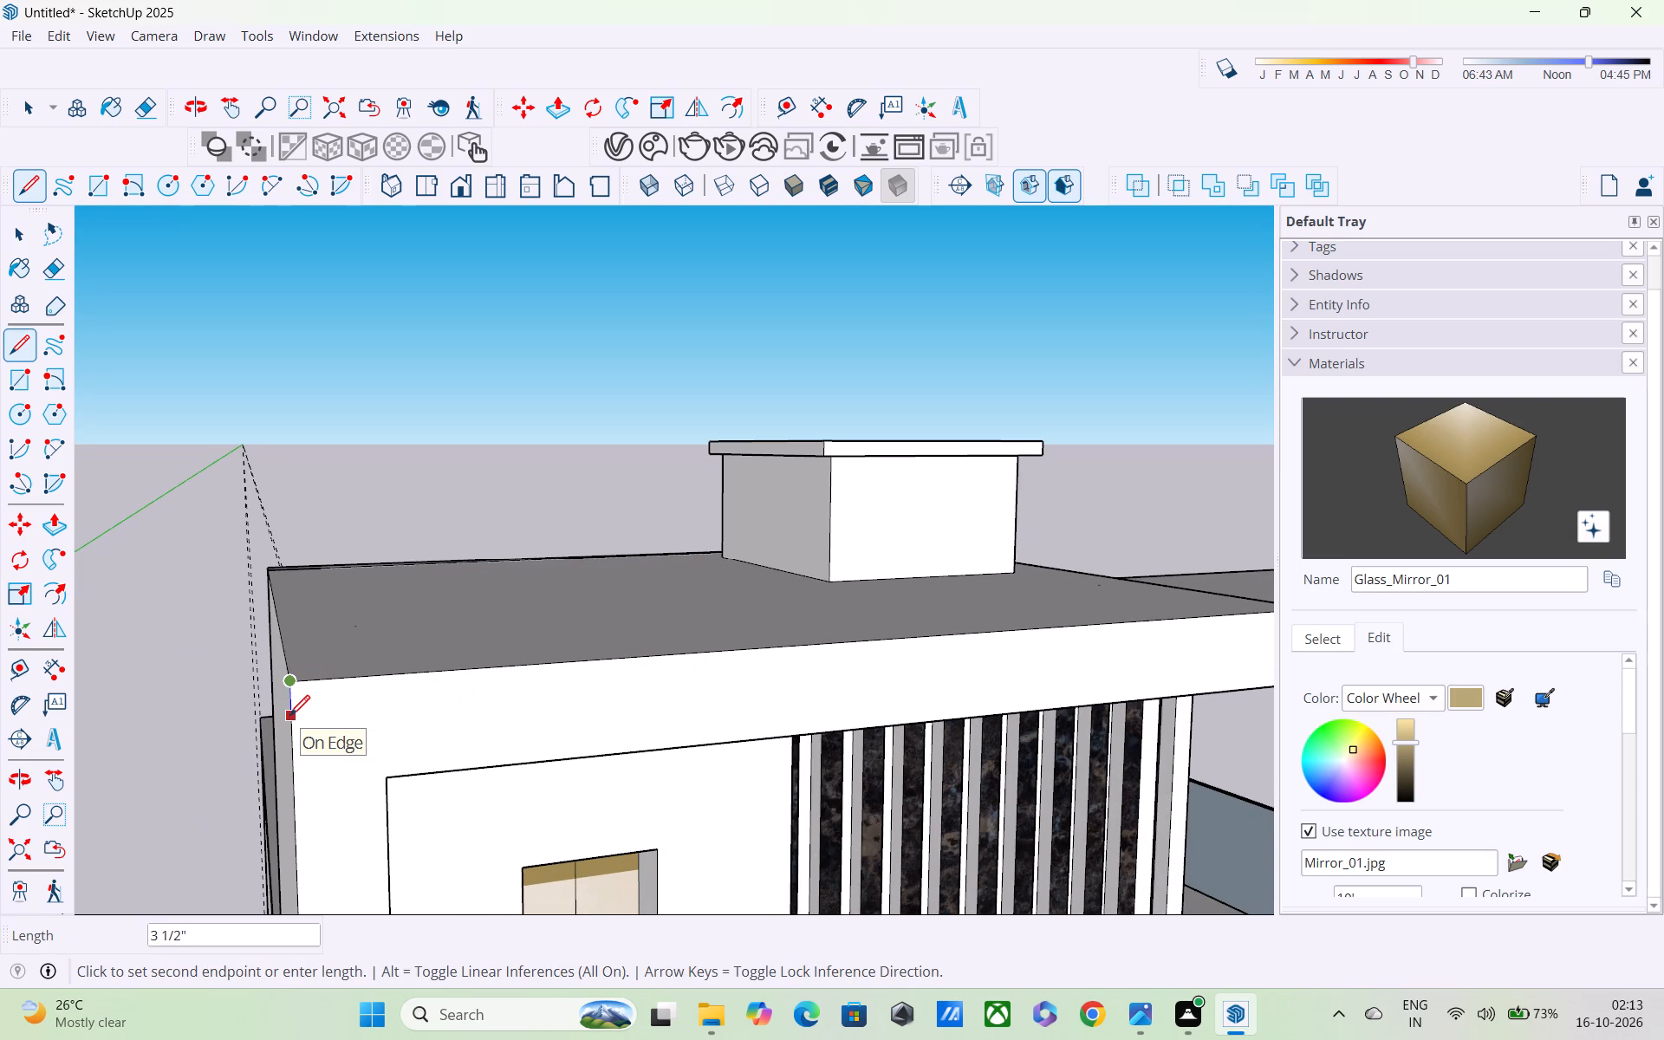
pyautogui.write('3"')
pyautogui.press('Return')
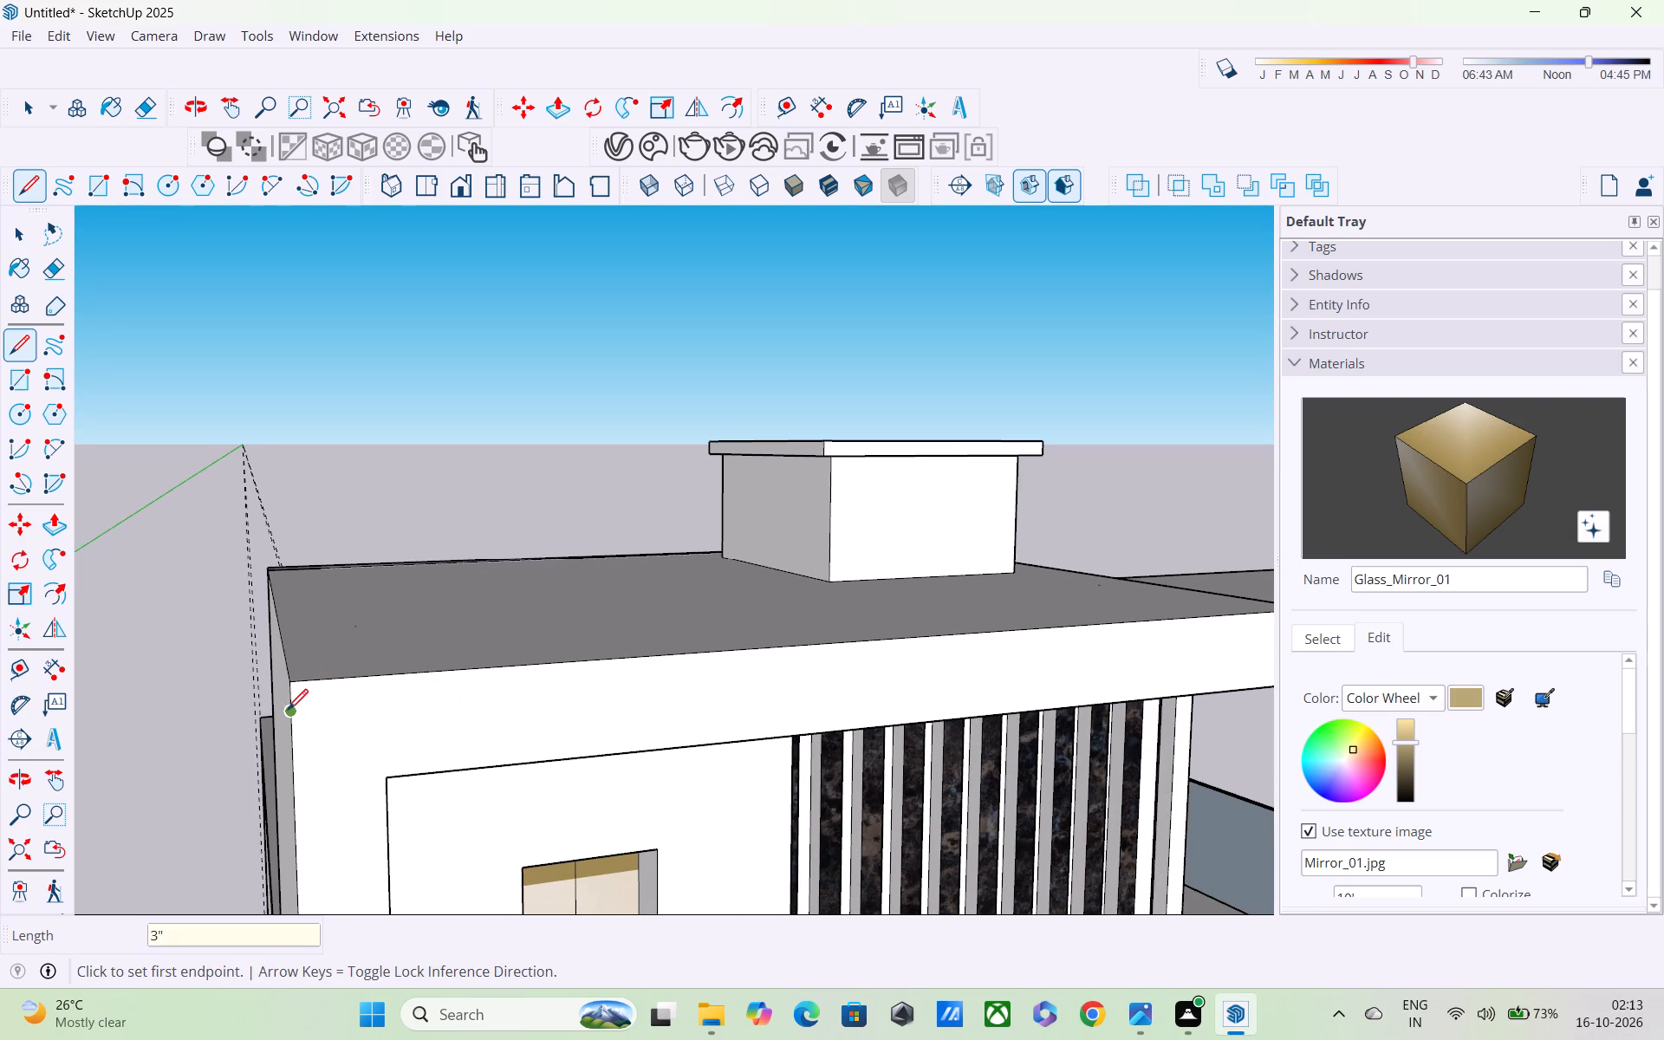
# Draw an 11' 6" line across the stair tower's front face, 3" below the roof edge, ending at the canopy-side corner.
pyautogui.click(288, 715)
pyautogui.scroll(-3, 485, 709)
pyautogui.keyDown('shift'); pyautogui.moveTo(485, 709); pyautogui.dragTo(485, 707, button='middle'); pyautogui.keyUp('shift')
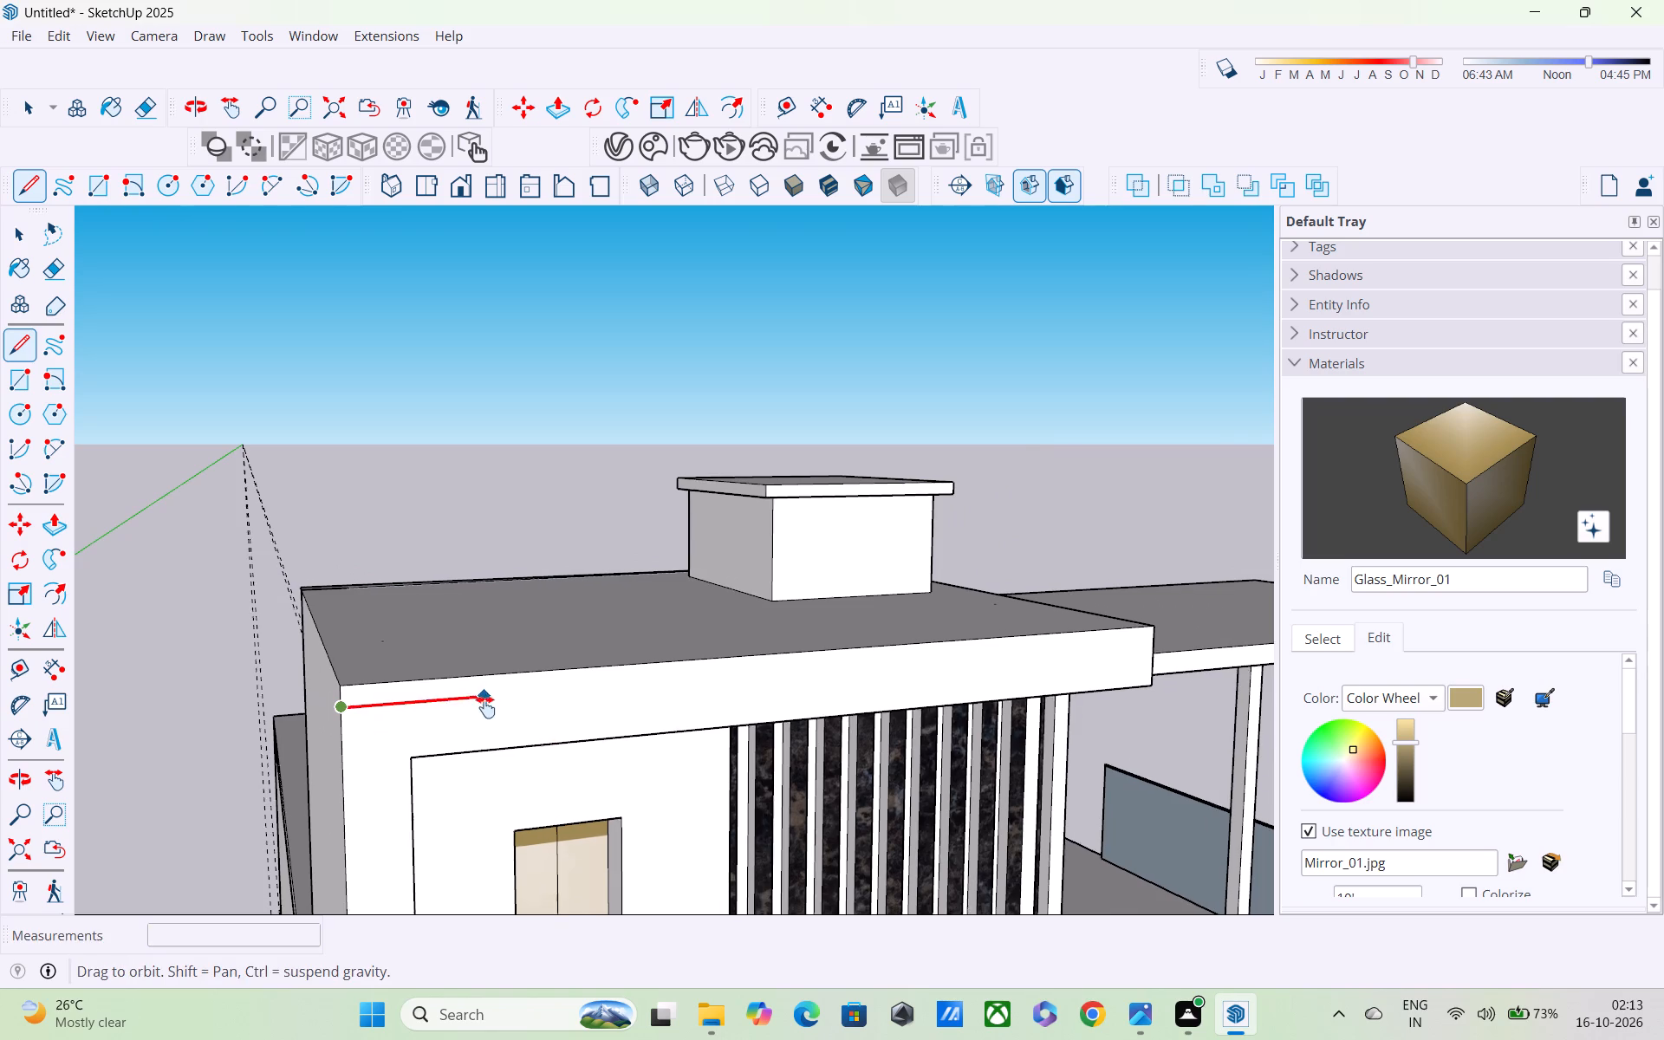
pyautogui.keyDown('shift'); pyautogui.moveTo(485, 707); pyautogui.dragTo(278, 744, button='middle'); pyautogui.keyUp('shift')
pyautogui.keyDown('shift'); pyautogui.scroll(1, 278, 744); pyautogui.keyUp('shift')
pyautogui.scroll(-4, 280, 743)
pyautogui.scroll(-2, 547, 711)
pyautogui.keyDown('shift'); pyautogui.moveTo(548, 710); pyautogui.dragTo(377, 767, button='middle'); pyautogui.keyUp('shift')
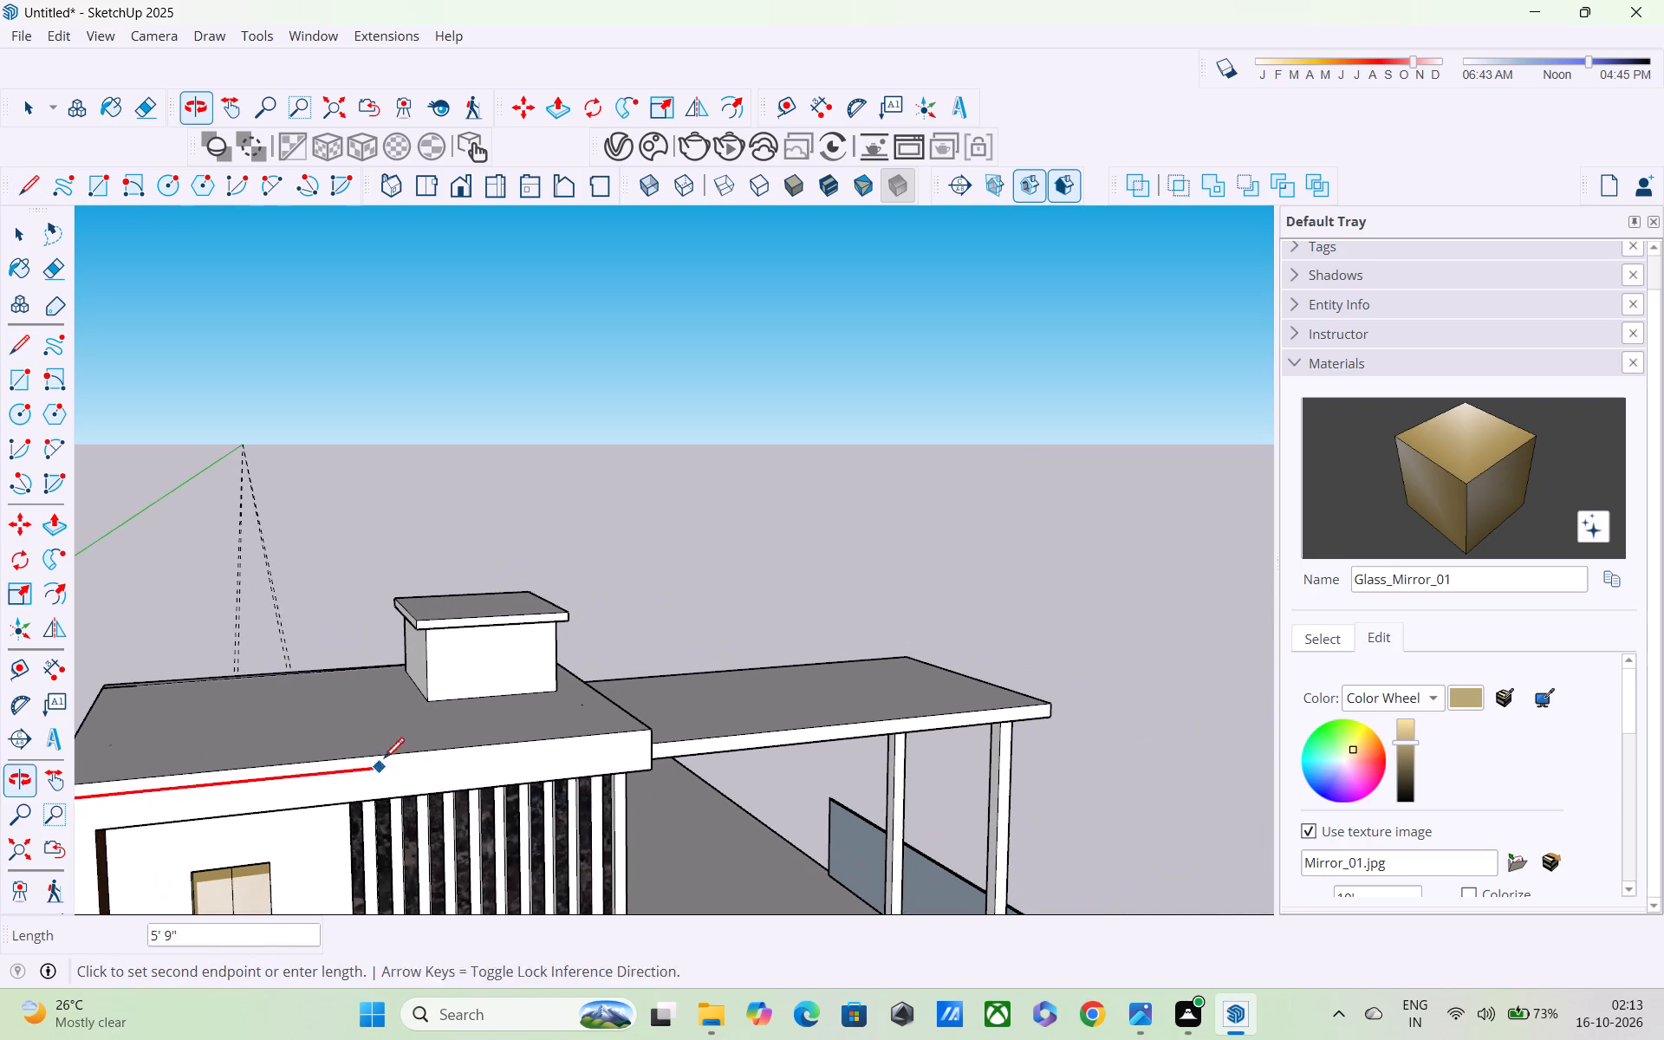
pyautogui.scroll(-1, 566, 724)
pyautogui.scroll(4, 634, 756)
pyautogui.click(648, 738)
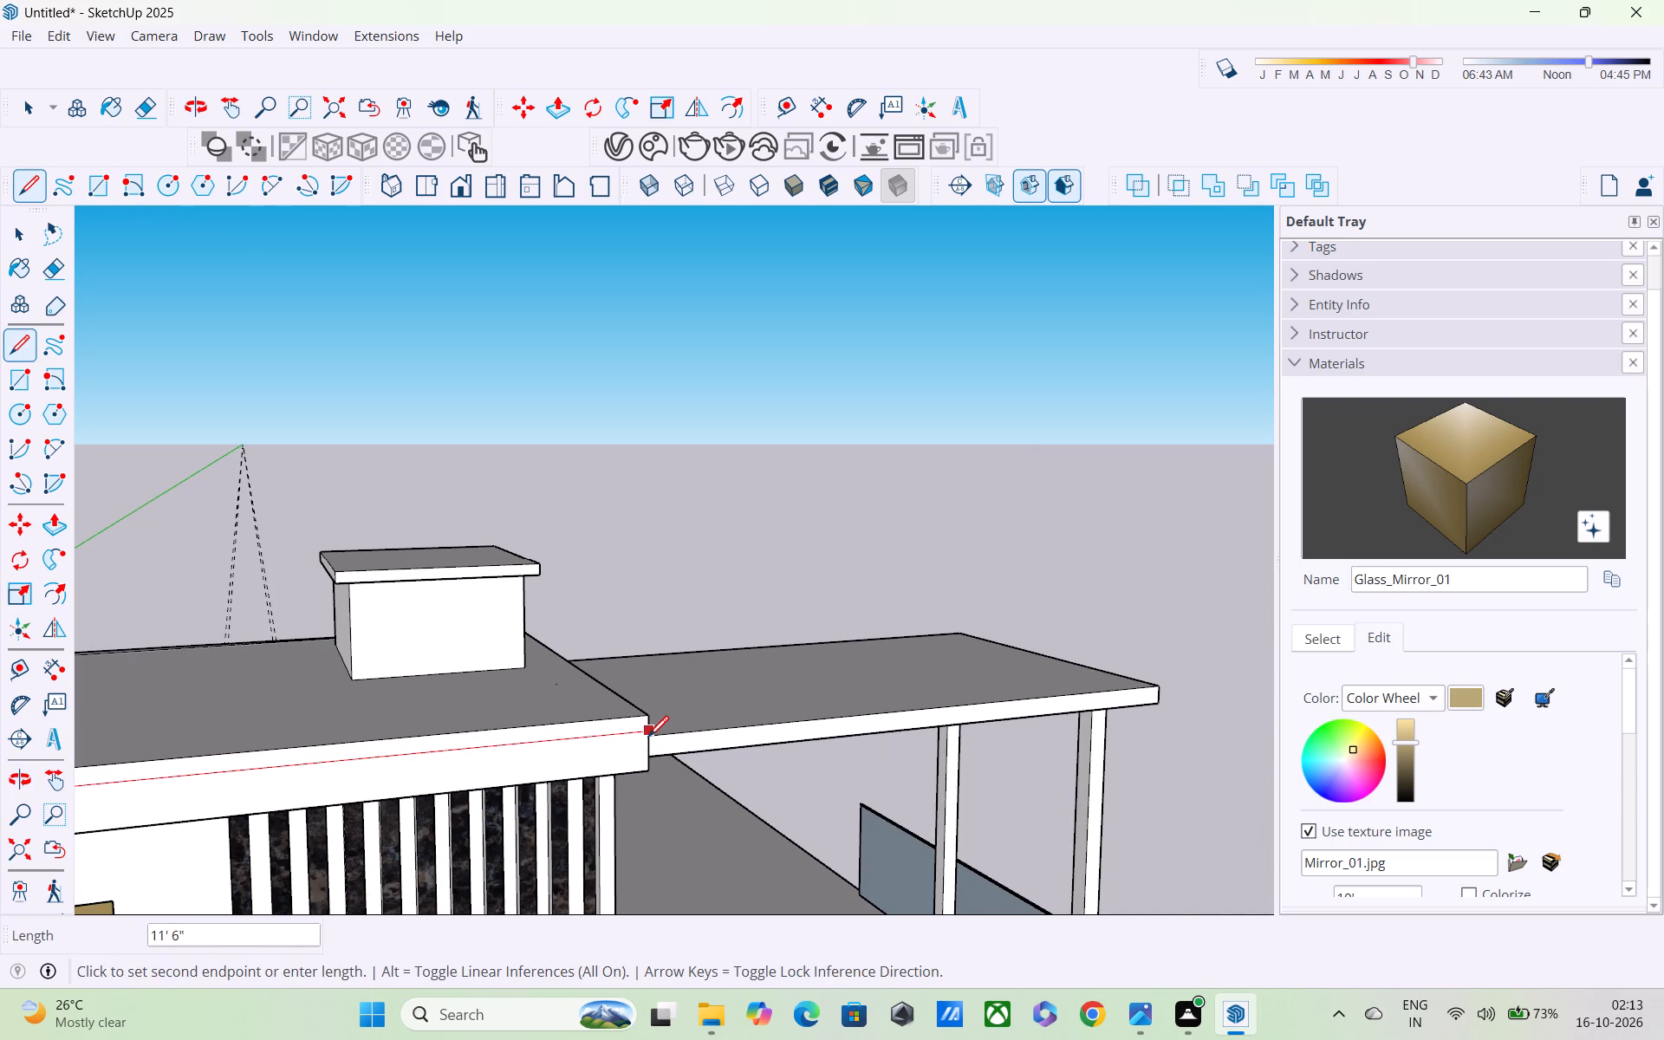
# Draw a 3" line up the tower's canopy-side front corner edge, from the band line to the roof corner.
pyautogui.moveTo(648, 738); pyautogui.dragTo(503, 751, button='middle')
pyautogui.scroll(4, 535, 744)
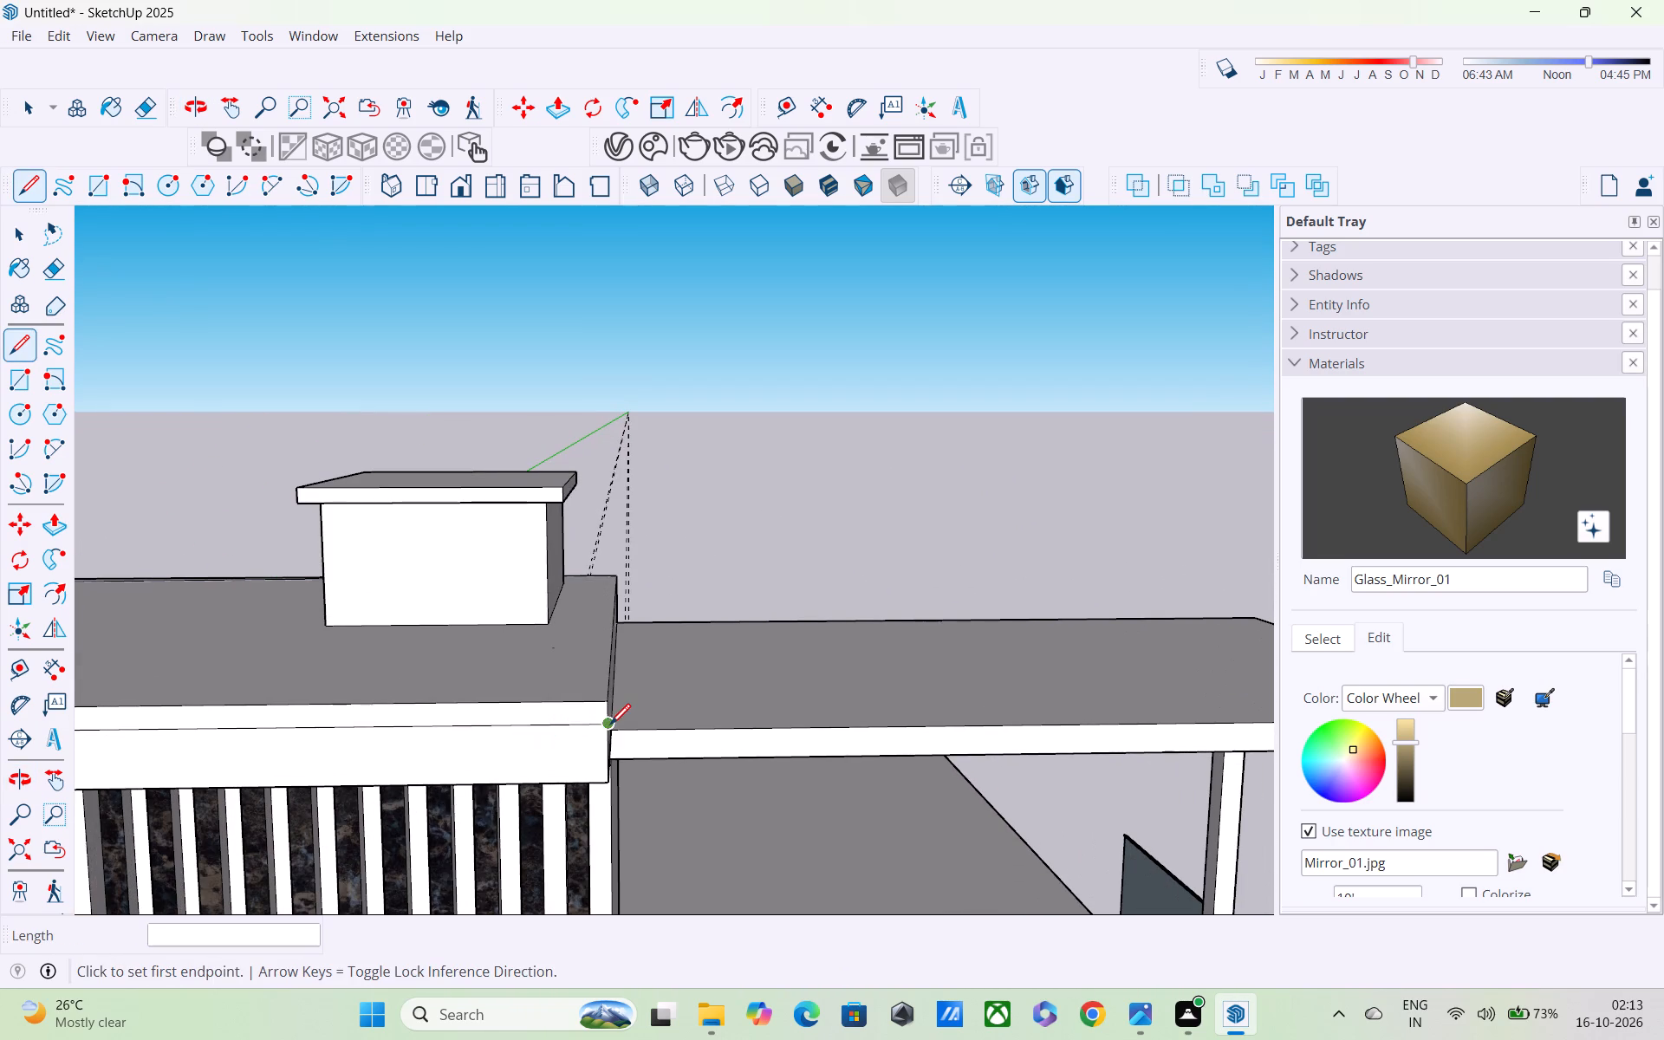
pyautogui.click(604, 733)
pyautogui.click(606, 708)
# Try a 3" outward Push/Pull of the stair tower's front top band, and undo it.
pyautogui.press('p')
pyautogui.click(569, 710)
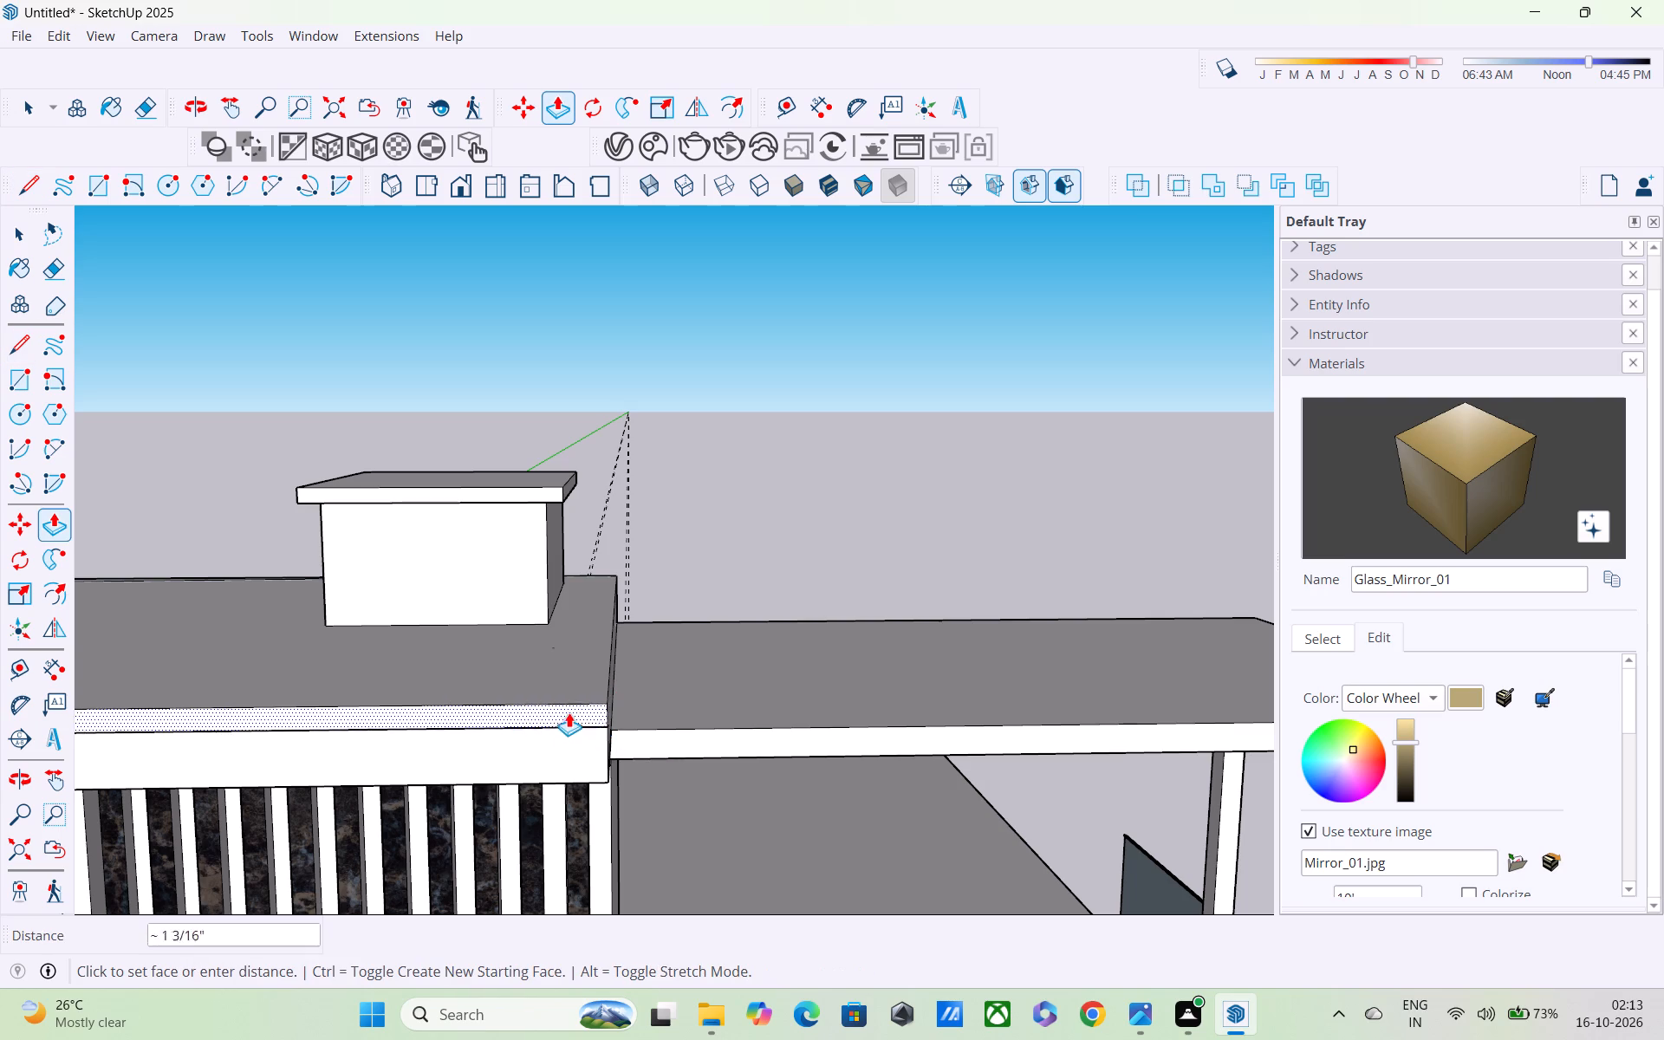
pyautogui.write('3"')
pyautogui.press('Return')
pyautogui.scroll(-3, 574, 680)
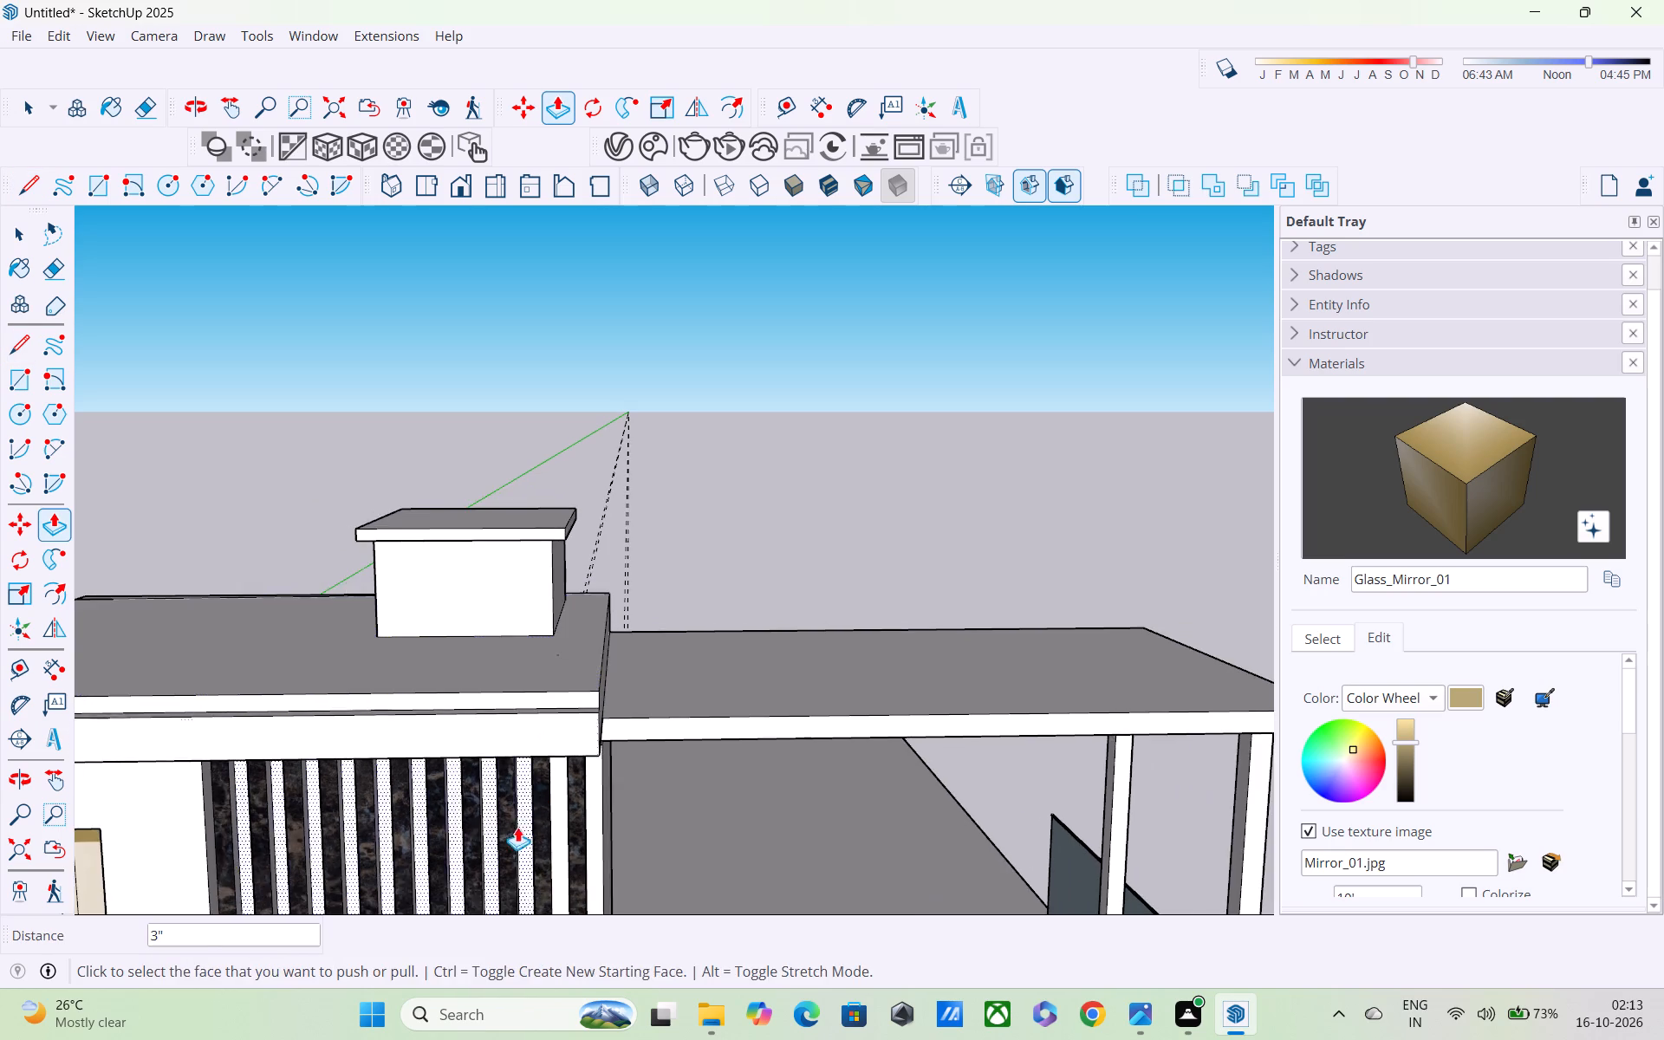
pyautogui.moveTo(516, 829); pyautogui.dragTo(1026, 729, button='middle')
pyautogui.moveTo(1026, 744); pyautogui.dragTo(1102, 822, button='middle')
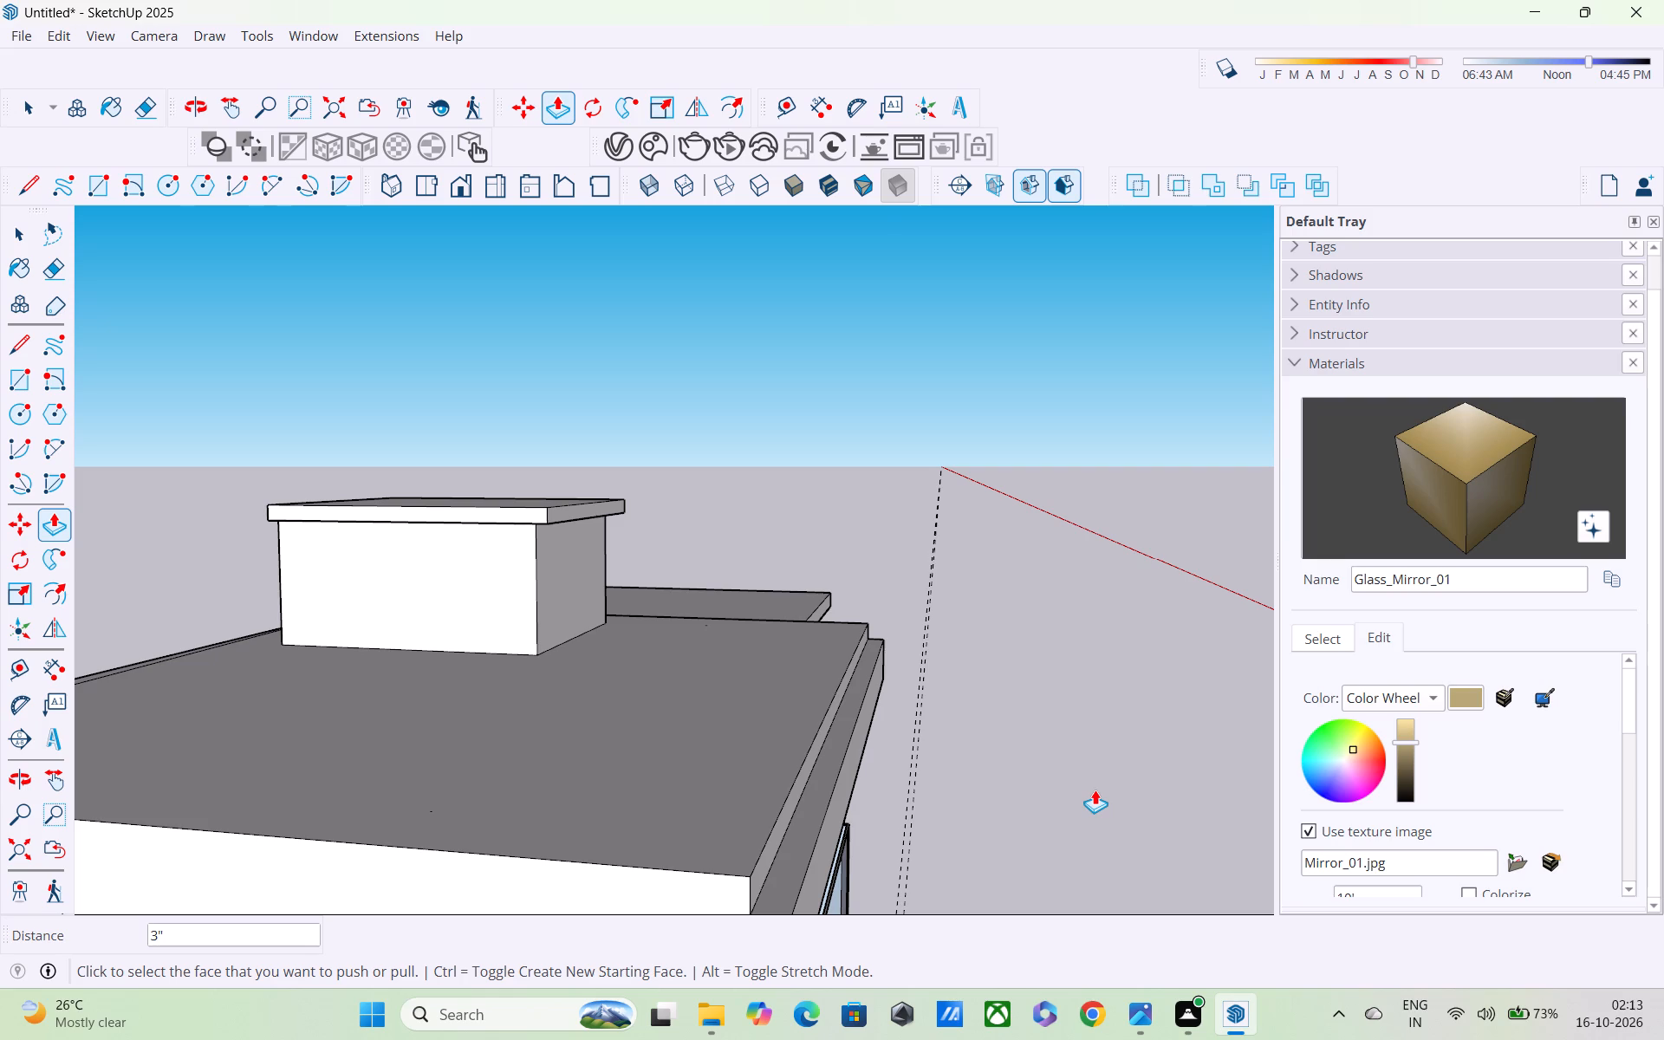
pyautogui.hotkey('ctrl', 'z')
# Push/Pull the stair tower's front top band outward 2".
pyautogui.moveTo(1025, 753); pyautogui.dragTo(905, 663, button='middle')
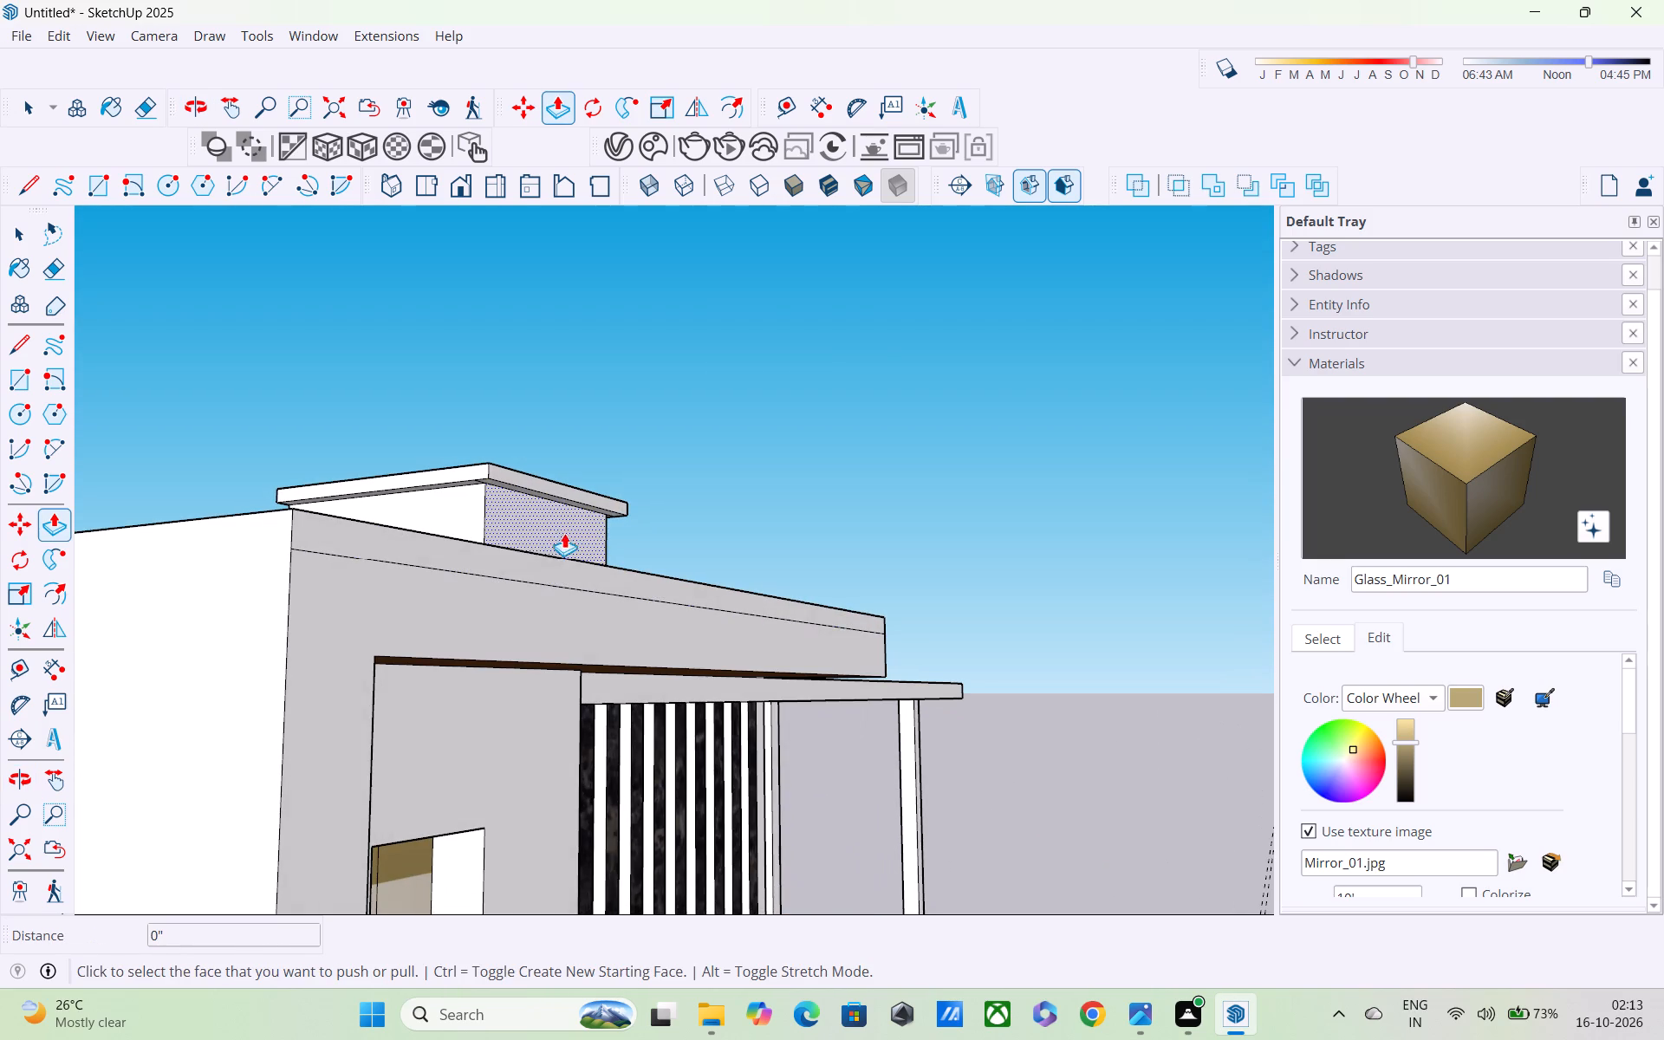
pyautogui.click(536, 562)
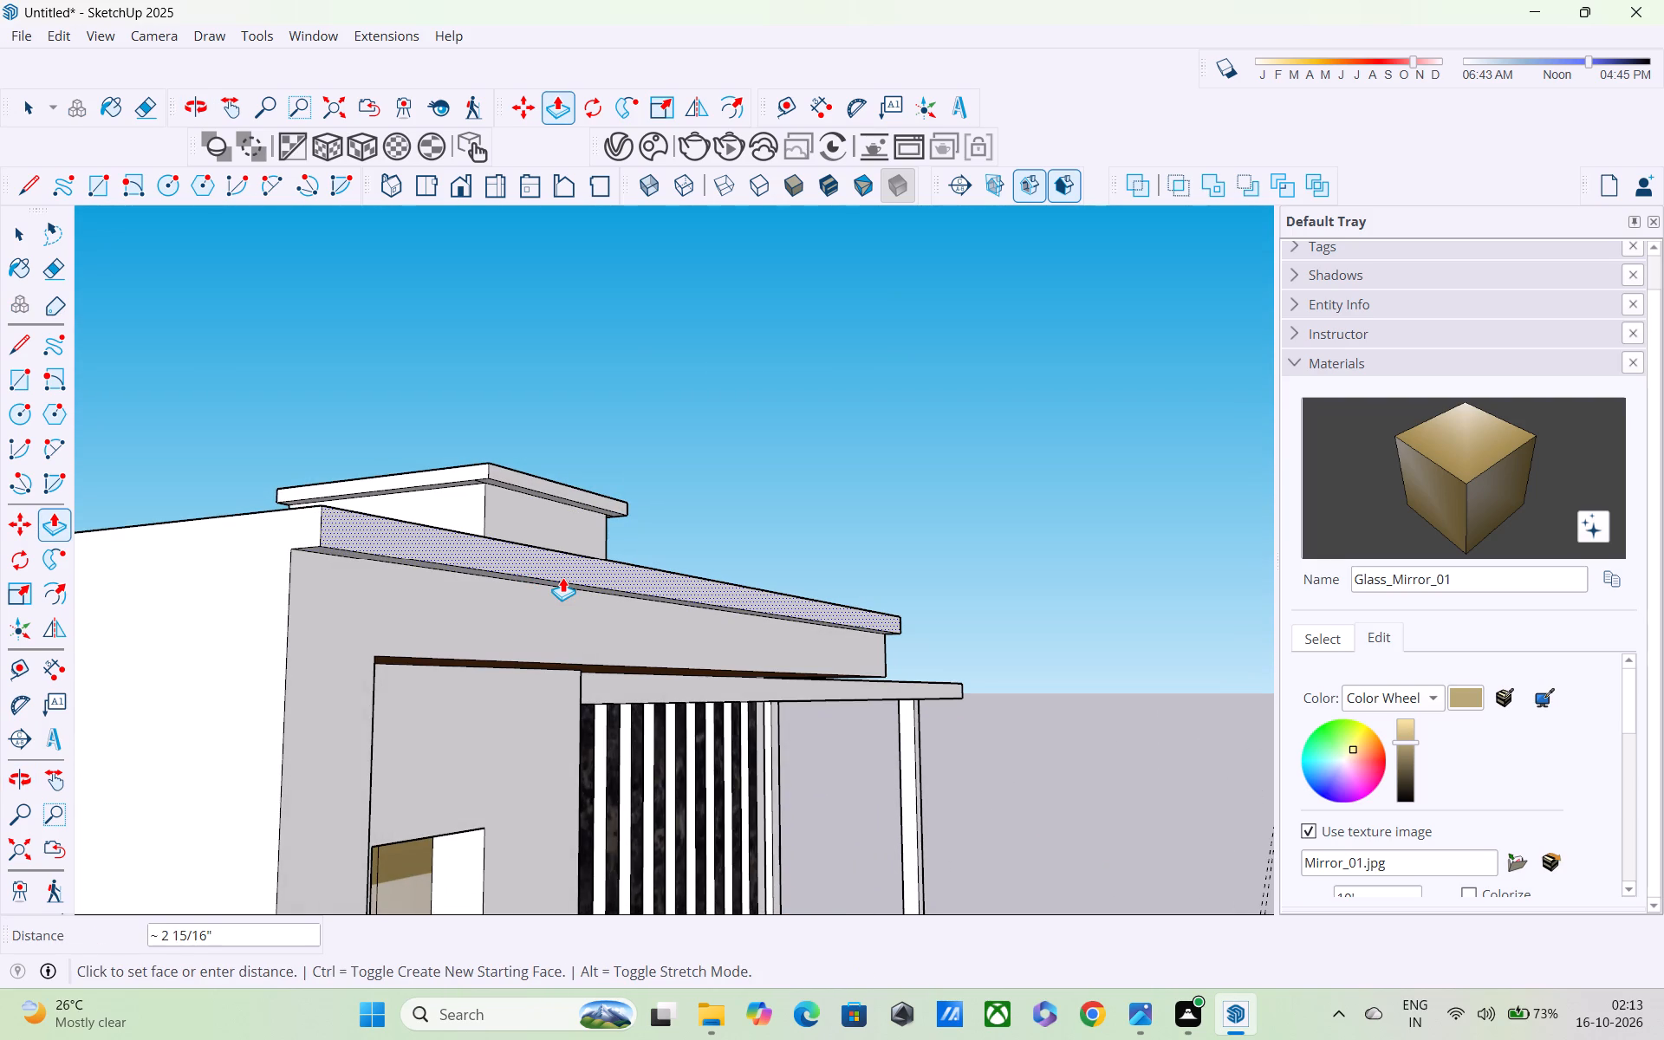
pyautogui.write('2"')
pyautogui.press('Return')
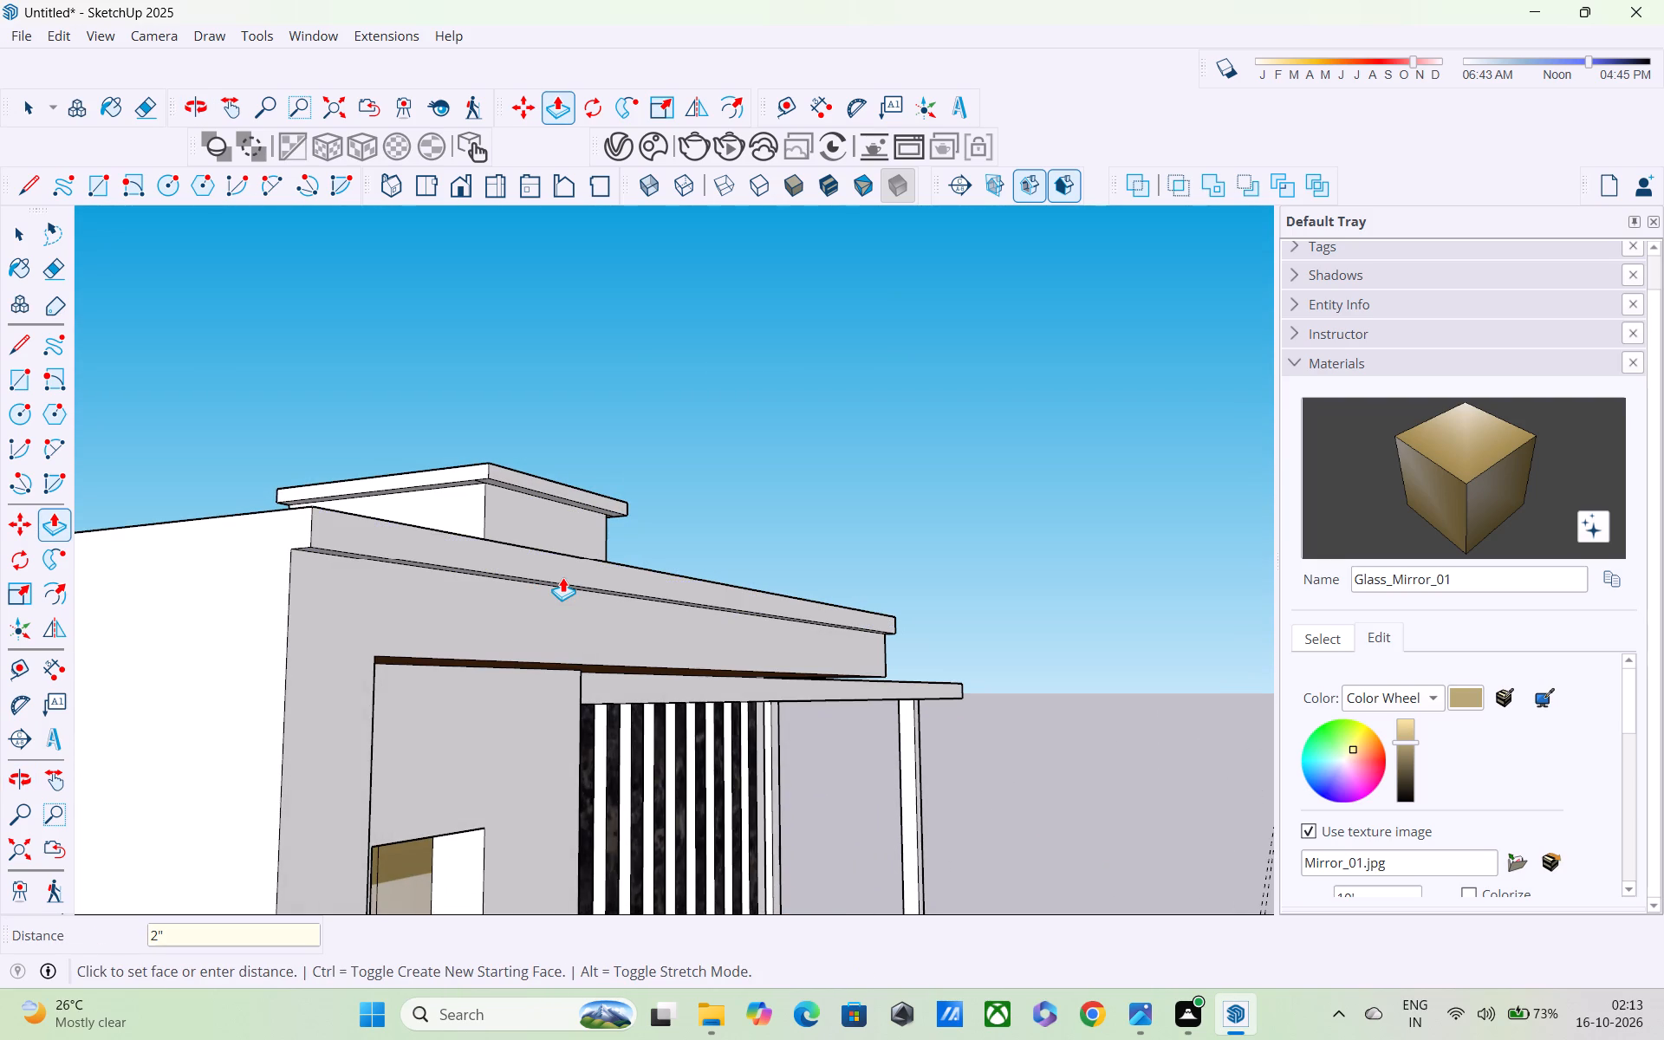
# Examine the tower's projecting front roof band up close and in the context of the whole building.
pyautogui.scroll(-2, 567, 572)
pyautogui.scroll(1, 384, 788)
pyautogui.scroll(-4, 384, 751)
pyautogui.middleClick(385, 745)
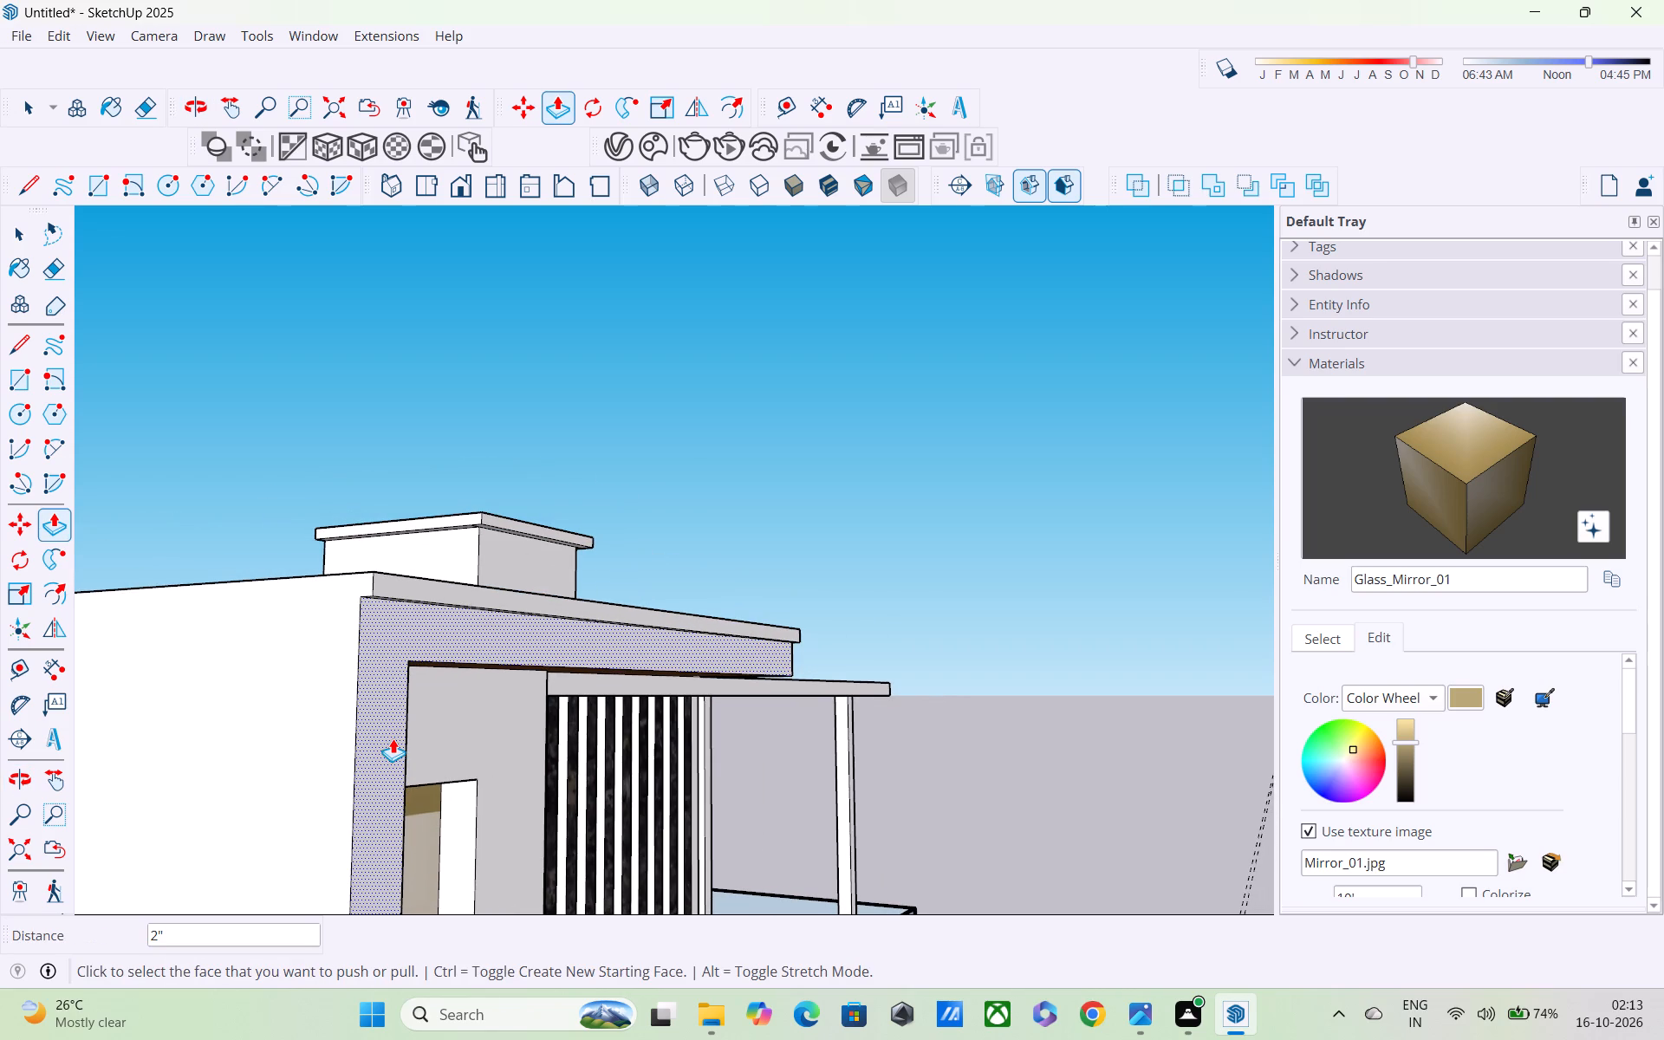
pyautogui.moveTo(386, 699); pyautogui.dragTo(439, 869, button='middle')
pyautogui.scroll(-3, 439, 832)
pyautogui.moveTo(496, 802); pyautogui.dragTo(256, 716, button='middle')
pyautogui.scroll(-2, 428, 718)
pyautogui.moveTo(476, 743); pyautogui.dragTo(237, 685, button='middle')
pyautogui.scroll(-14, 237, 685)
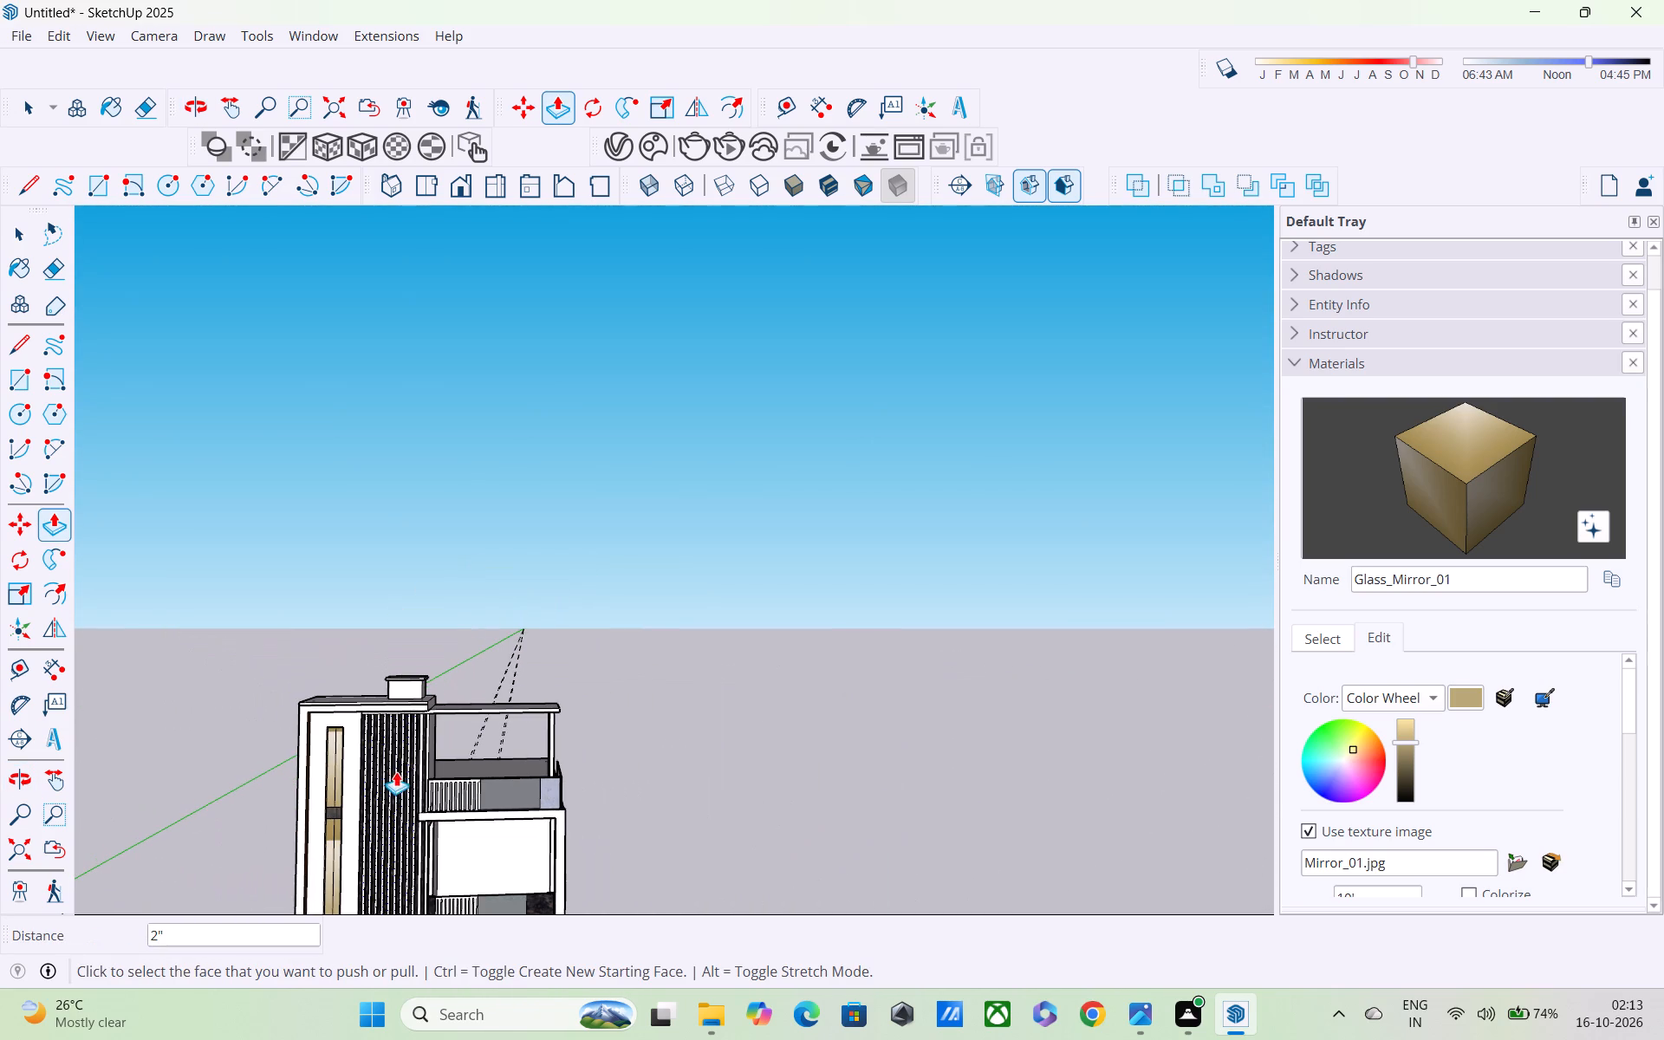
# Delete the two dashed guide lines extending from behind the building's roof.
pyautogui.press('Escape')
pyautogui.press('space')
pyautogui.moveTo(646, 668); pyautogui.dragTo(679, 767, button='middle')
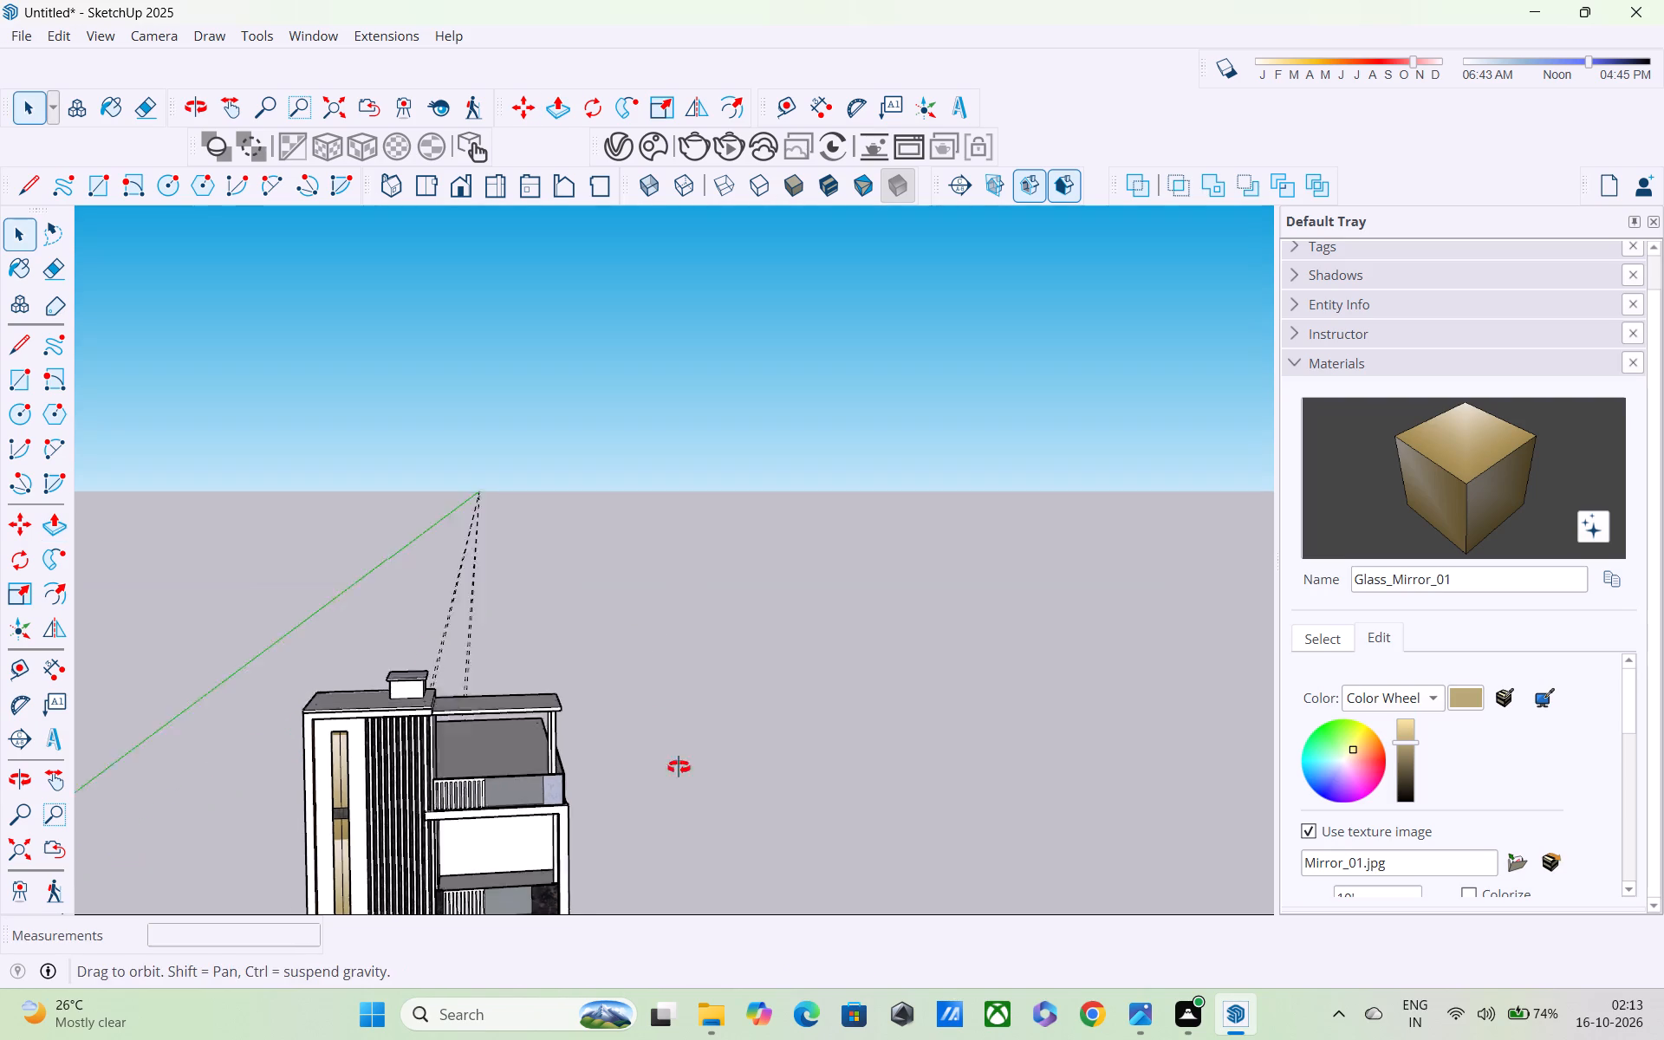
pyautogui.moveTo(679, 767); pyautogui.dragTo(719, 897, button='middle')
pyautogui.moveTo(401, 411); pyautogui.dragTo(272, 423)
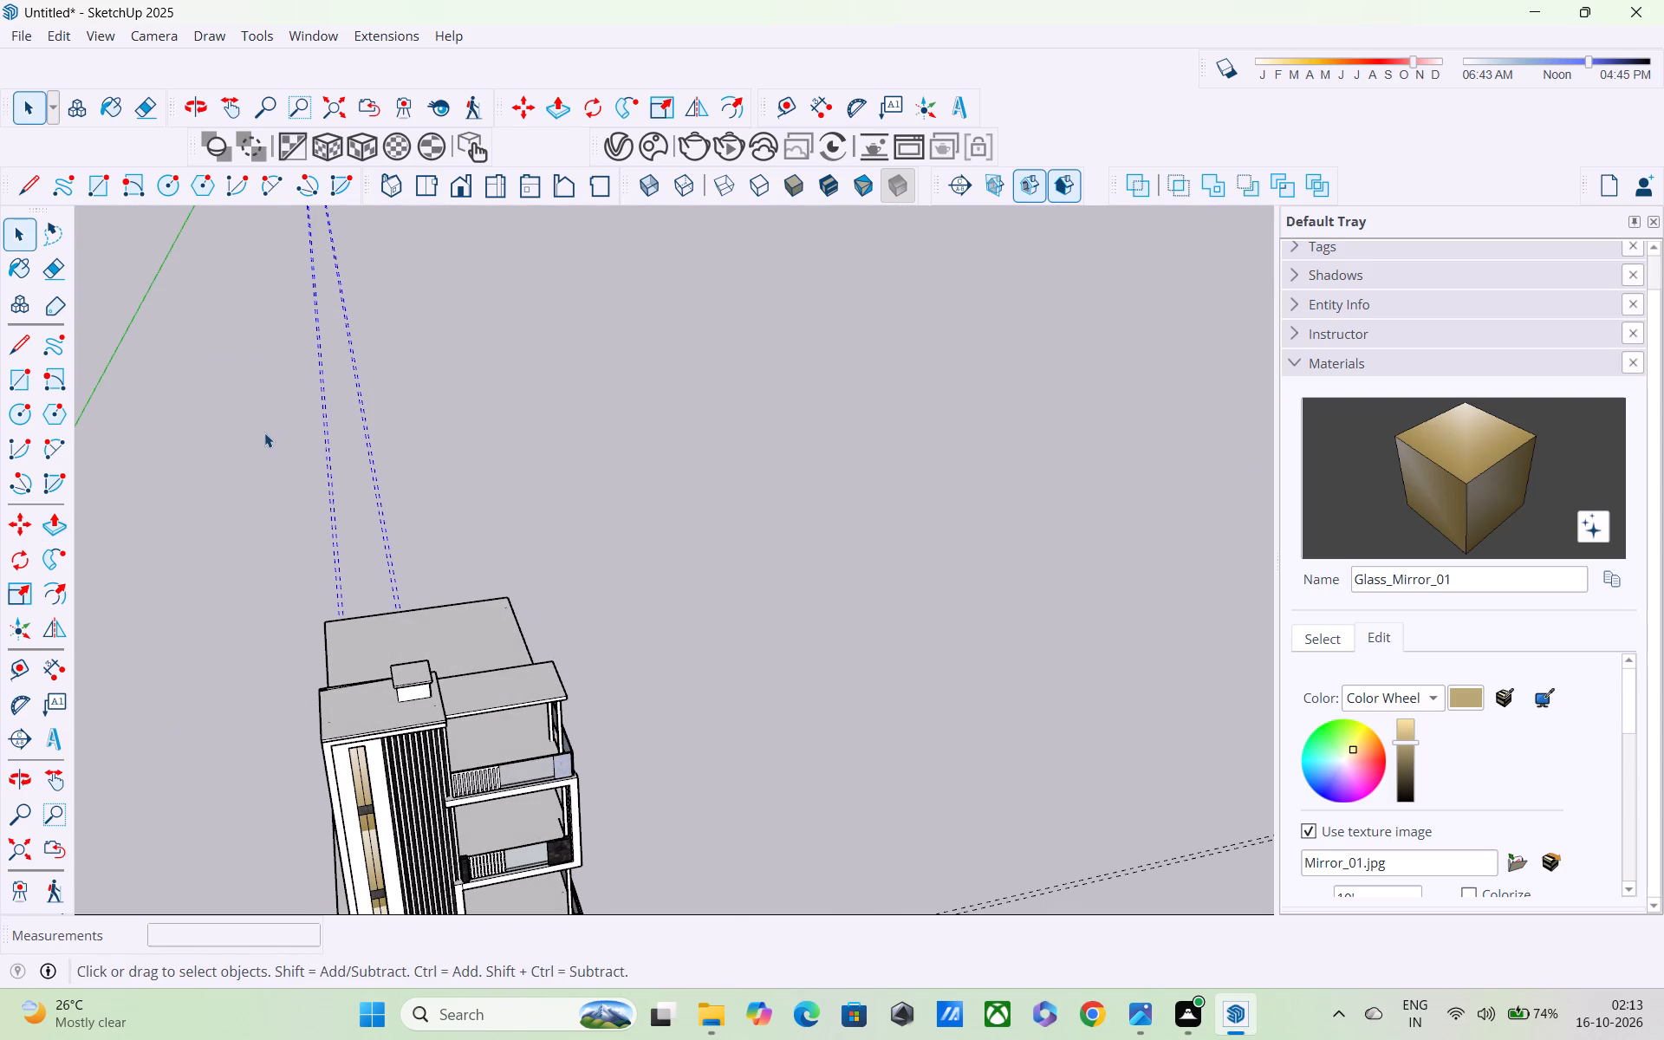
pyautogui.press('Delete')
# Examine the whole front facade, from the roof cap and slats down to the ground-floor base.
pyautogui.scroll(1, 264, 438)
pyautogui.scroll(-4, 265, 442)
pyautogui.moveTo(311, 538); pyautogui.dragTo(326, 413, button='middle')
pyautogui.scroll(1, 326, 413)
pyautogui.scroll(-2, 344, 578)
pyautogui.moveTo(361, 727); pyautogui.dragTo(277, 472, button='middle')
pyautogui.scroll(3, 368, 655)
pyautogui.scroll(-4, 369, 658)
pyautogui.keyDown('shift'); pyautogui.moveTo(369, 658); pyautogui.dragTo(458, 560, button='middle'); pyautogui.keyUp('shift')
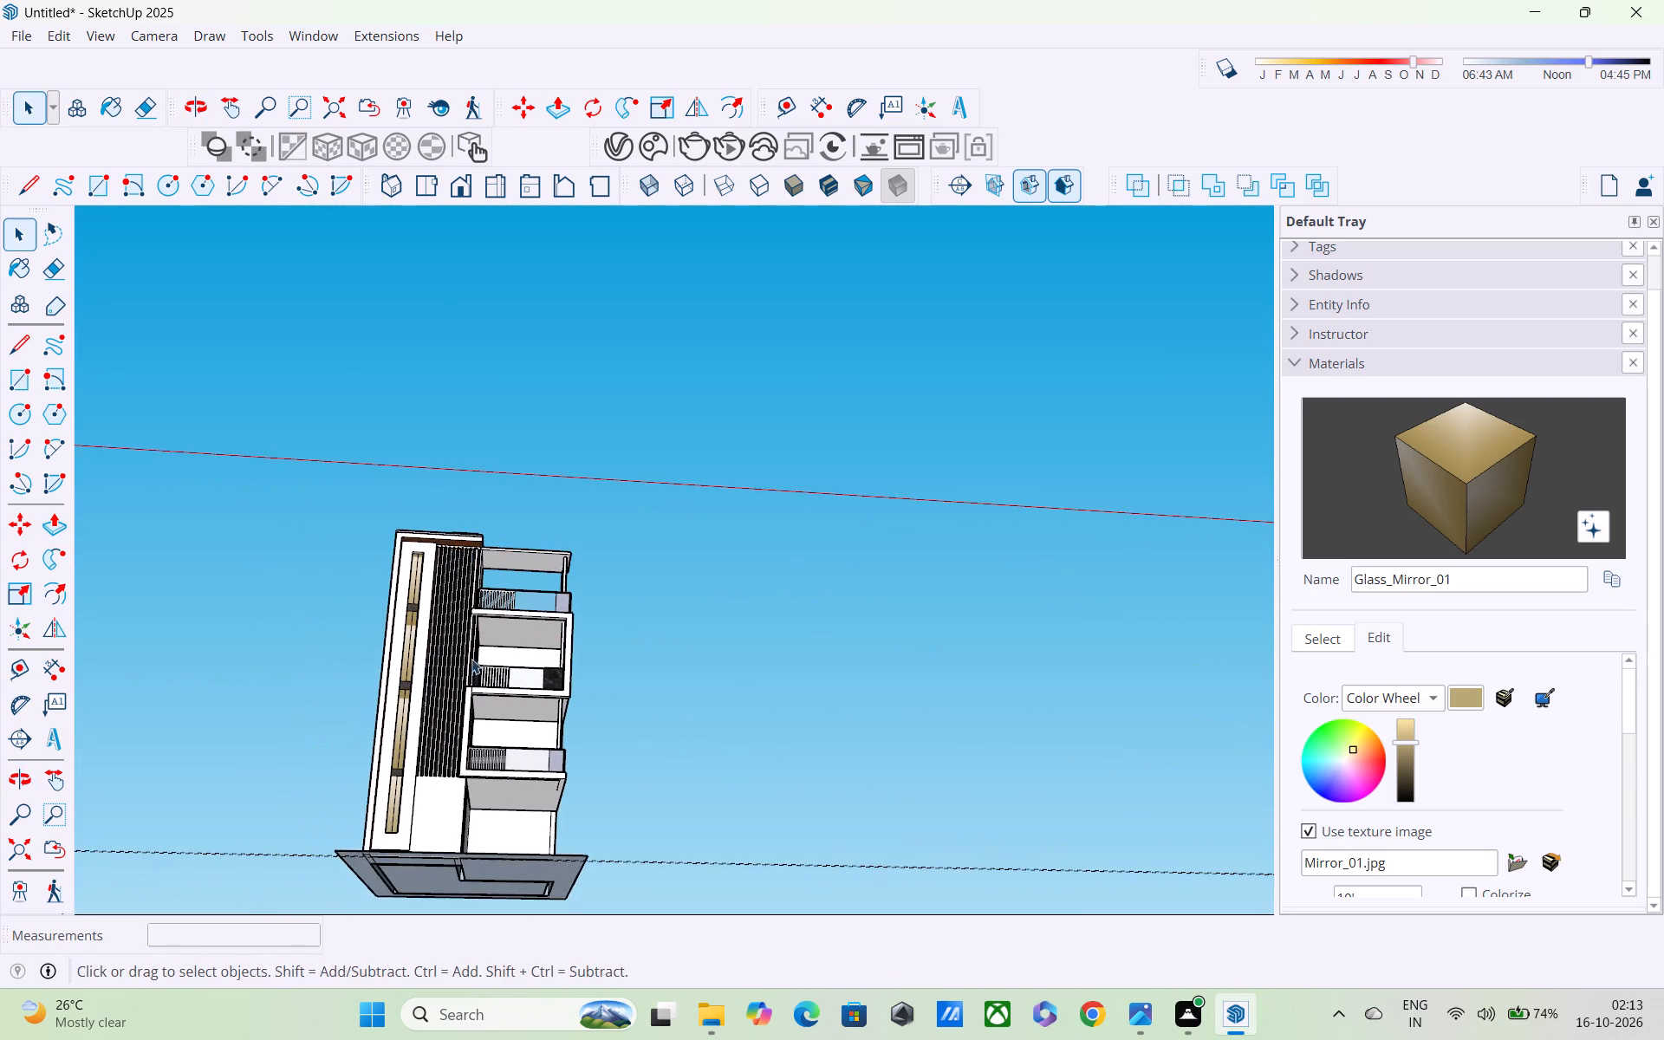
pyautogui.moveTo(471, 716); pyautogui.dragTo(482, 797, button='middle')
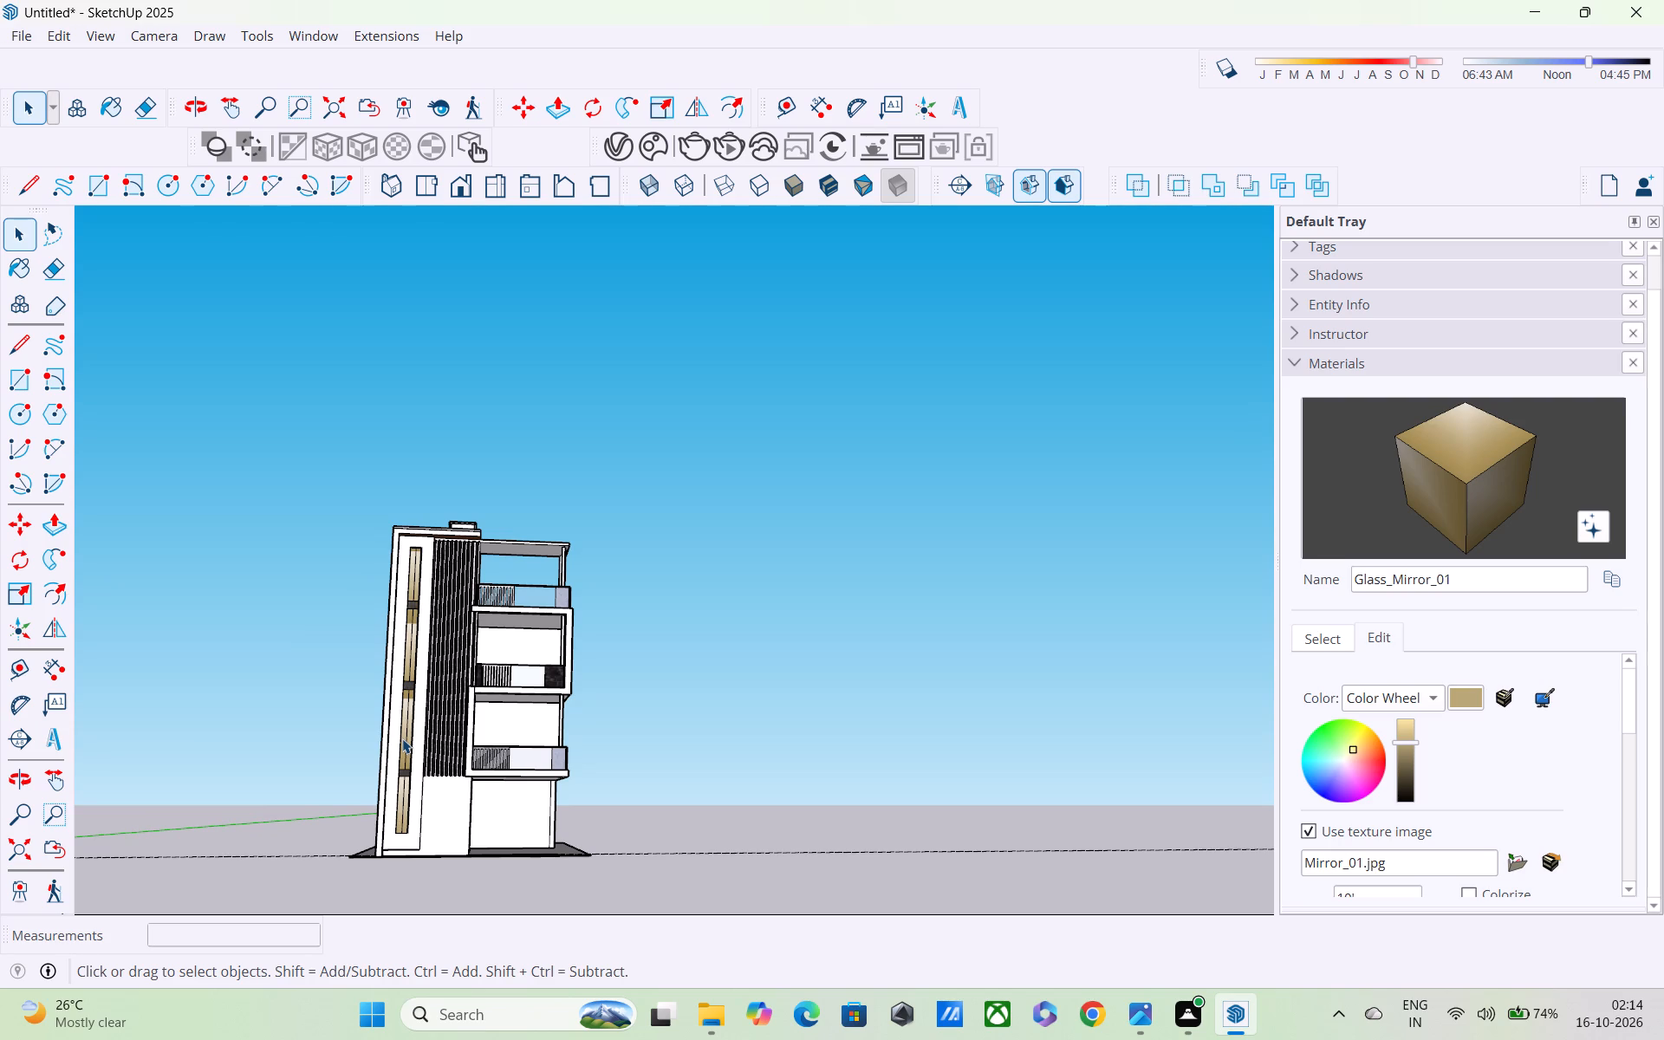
pyautogui.moveTo(459, 729); pyautogui.dragTo(508, 872, button='middle')
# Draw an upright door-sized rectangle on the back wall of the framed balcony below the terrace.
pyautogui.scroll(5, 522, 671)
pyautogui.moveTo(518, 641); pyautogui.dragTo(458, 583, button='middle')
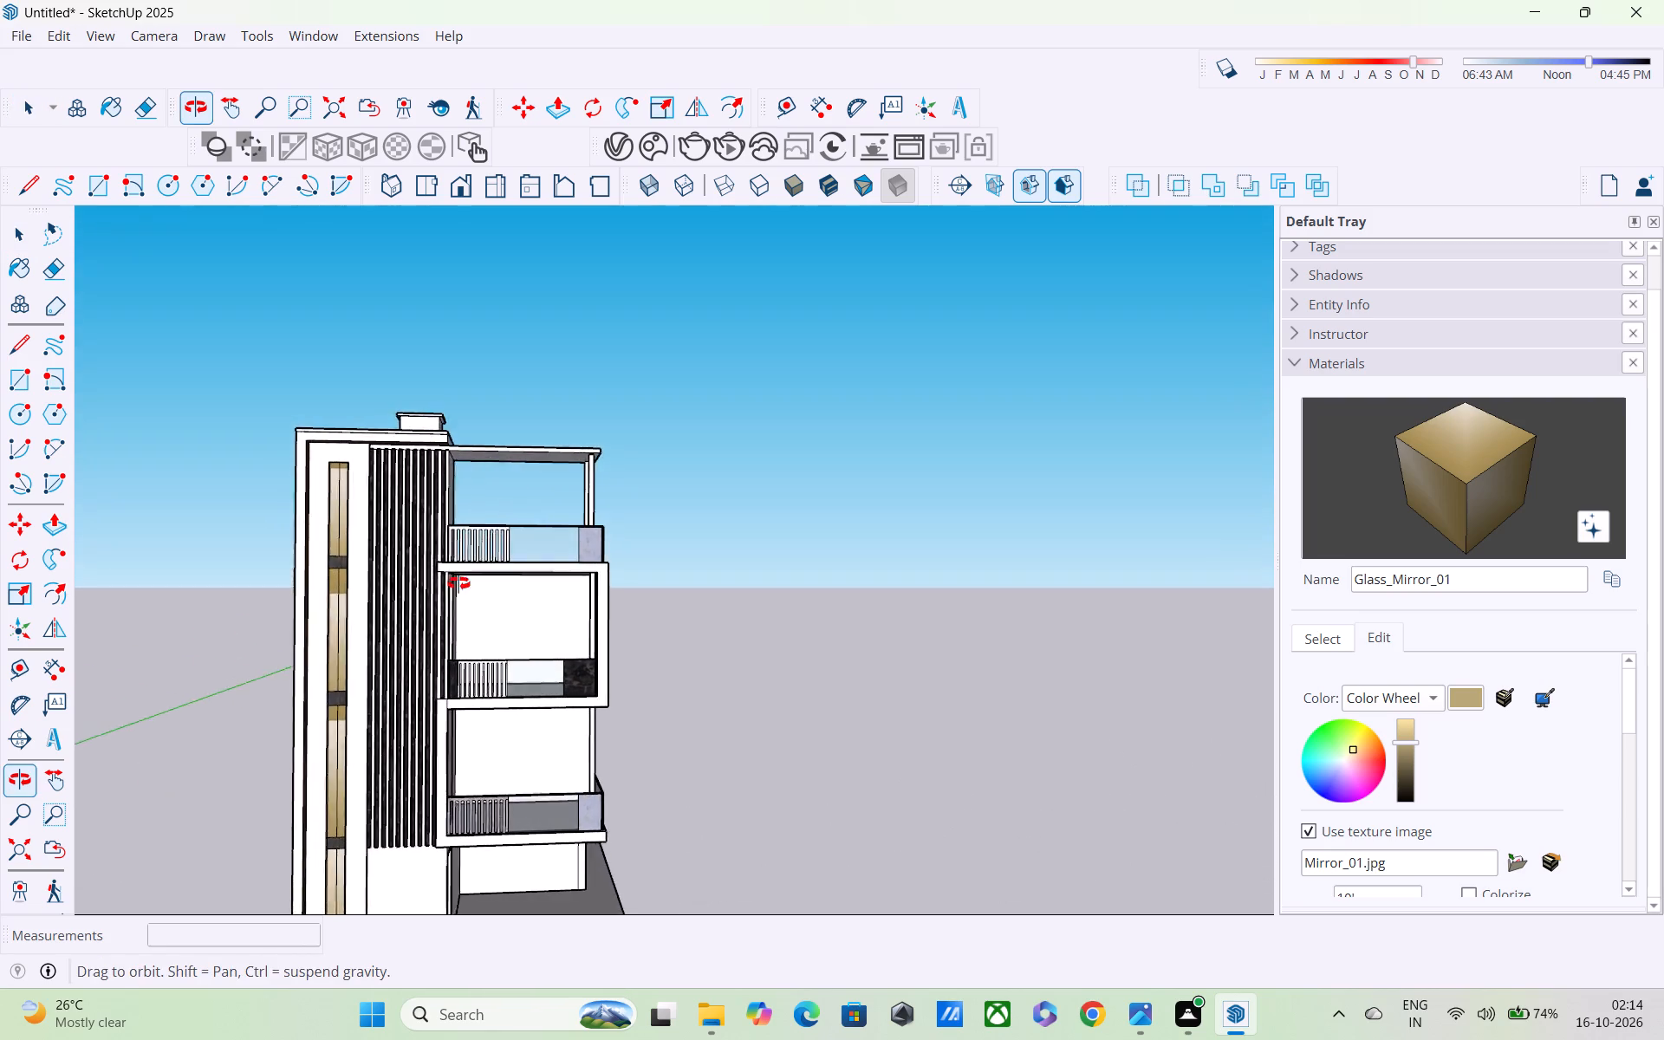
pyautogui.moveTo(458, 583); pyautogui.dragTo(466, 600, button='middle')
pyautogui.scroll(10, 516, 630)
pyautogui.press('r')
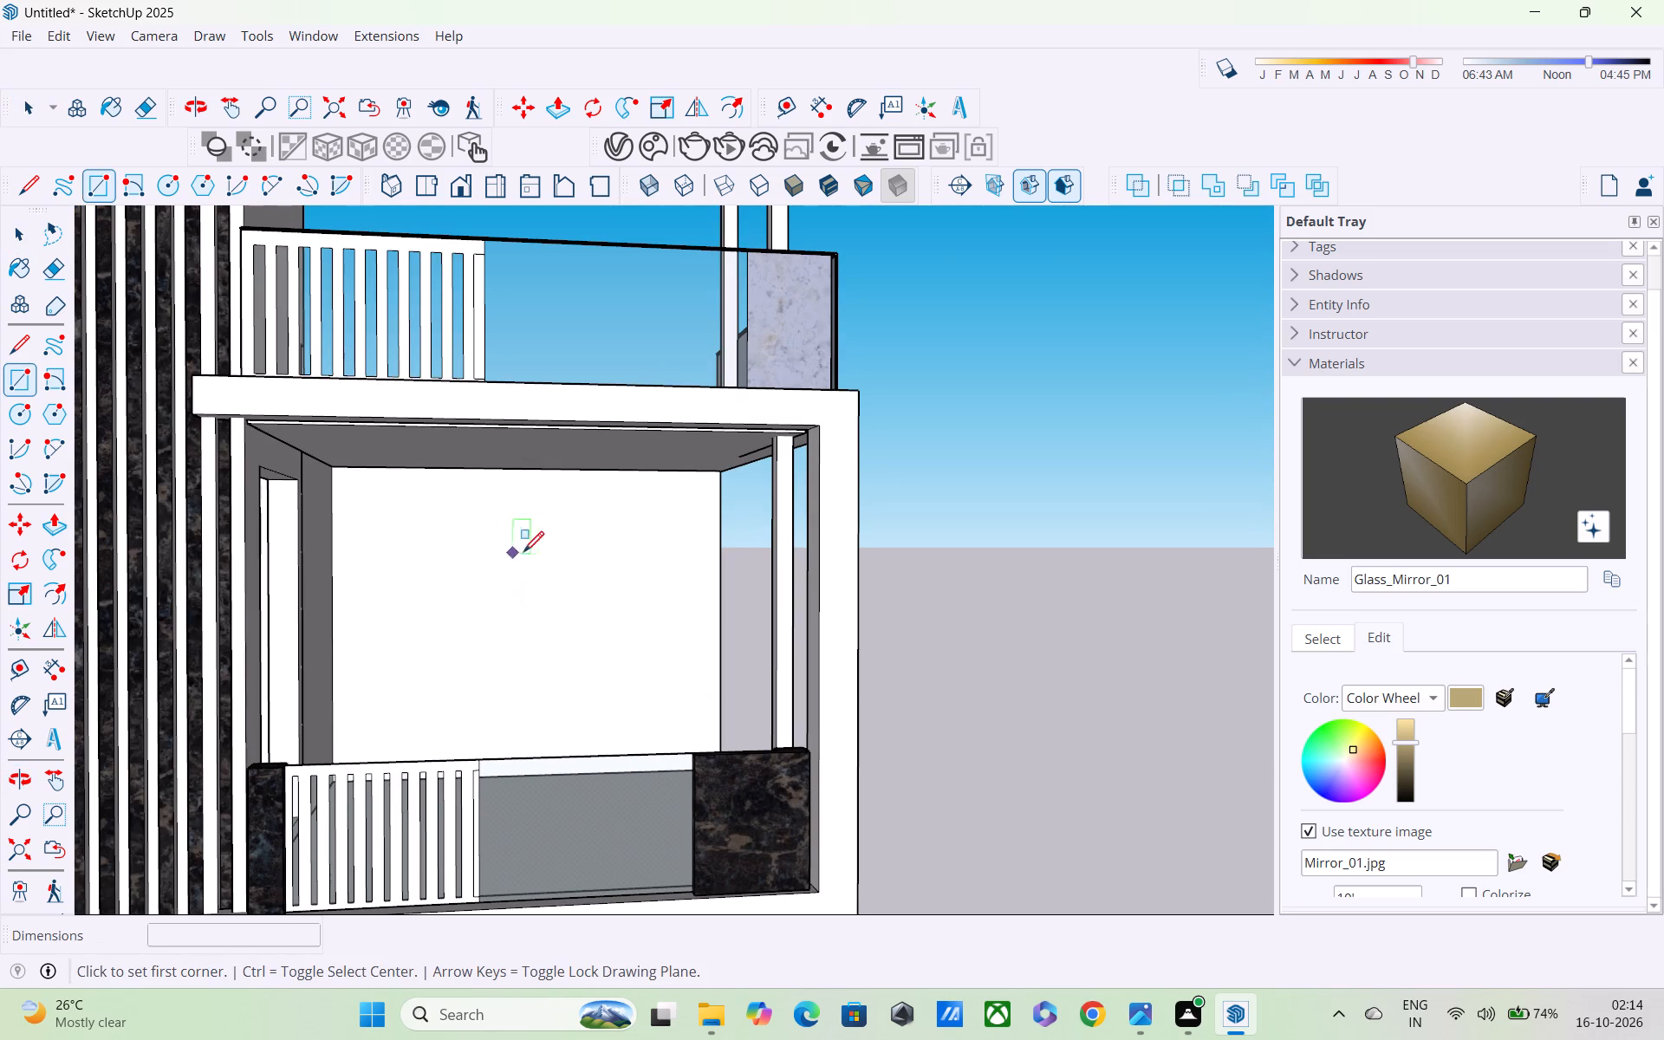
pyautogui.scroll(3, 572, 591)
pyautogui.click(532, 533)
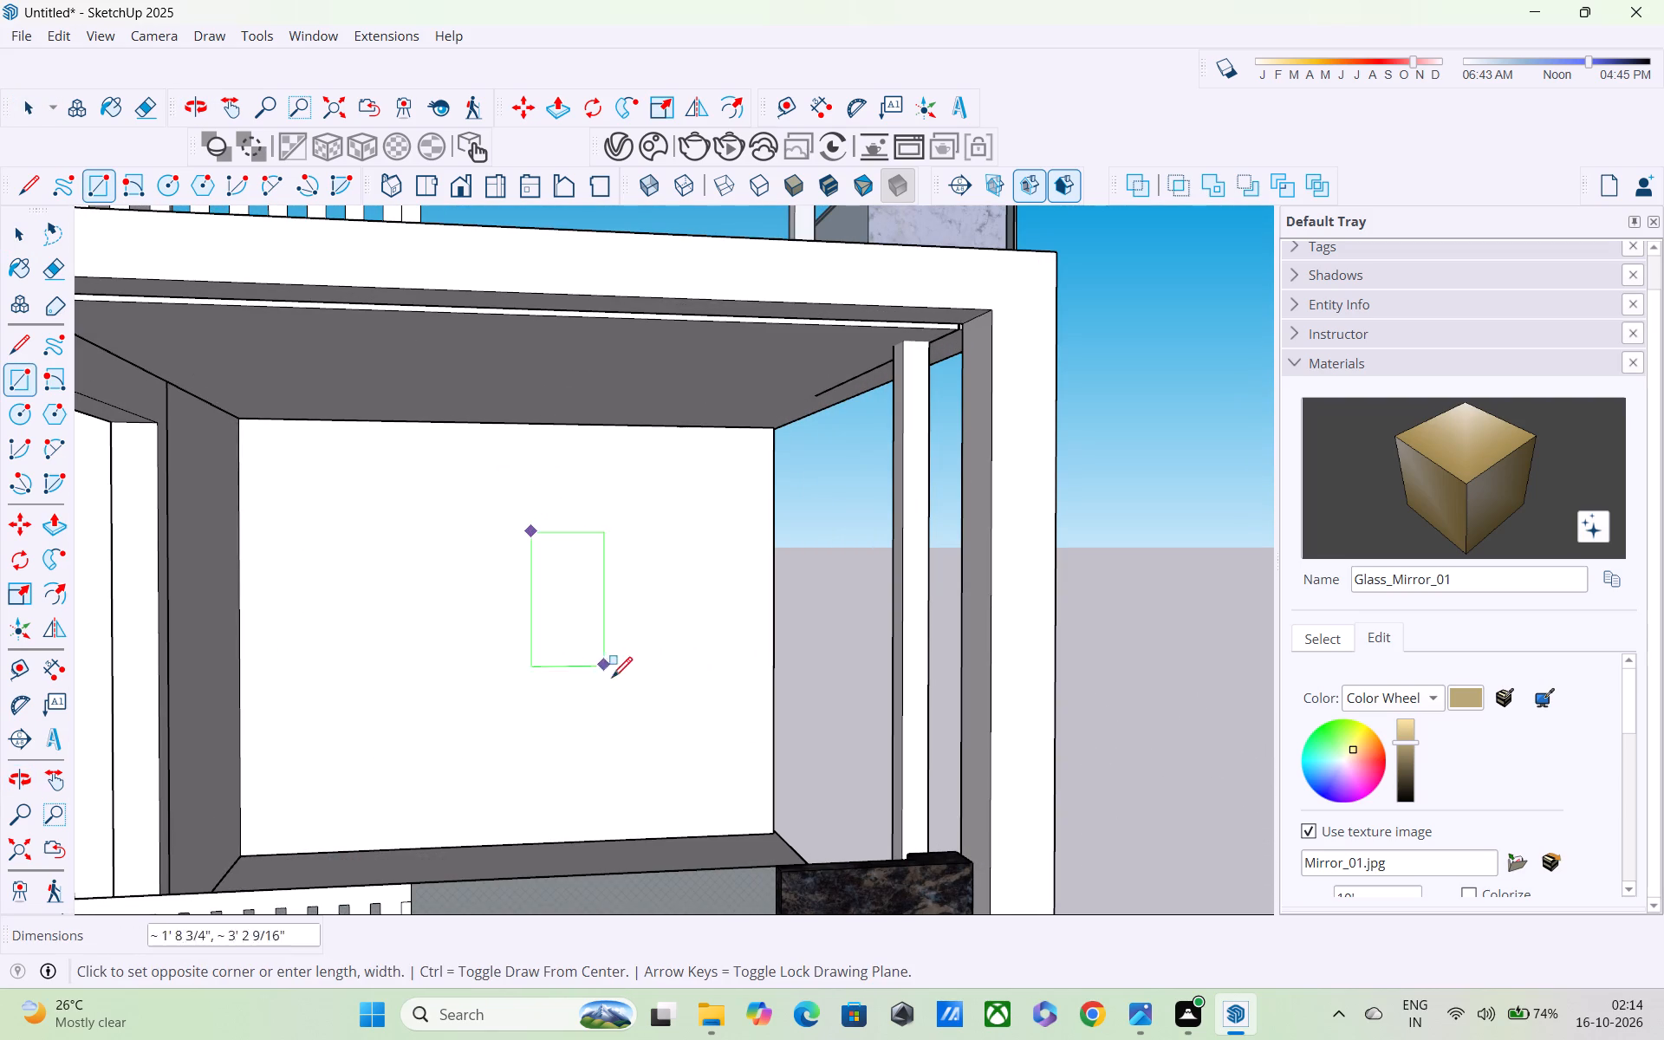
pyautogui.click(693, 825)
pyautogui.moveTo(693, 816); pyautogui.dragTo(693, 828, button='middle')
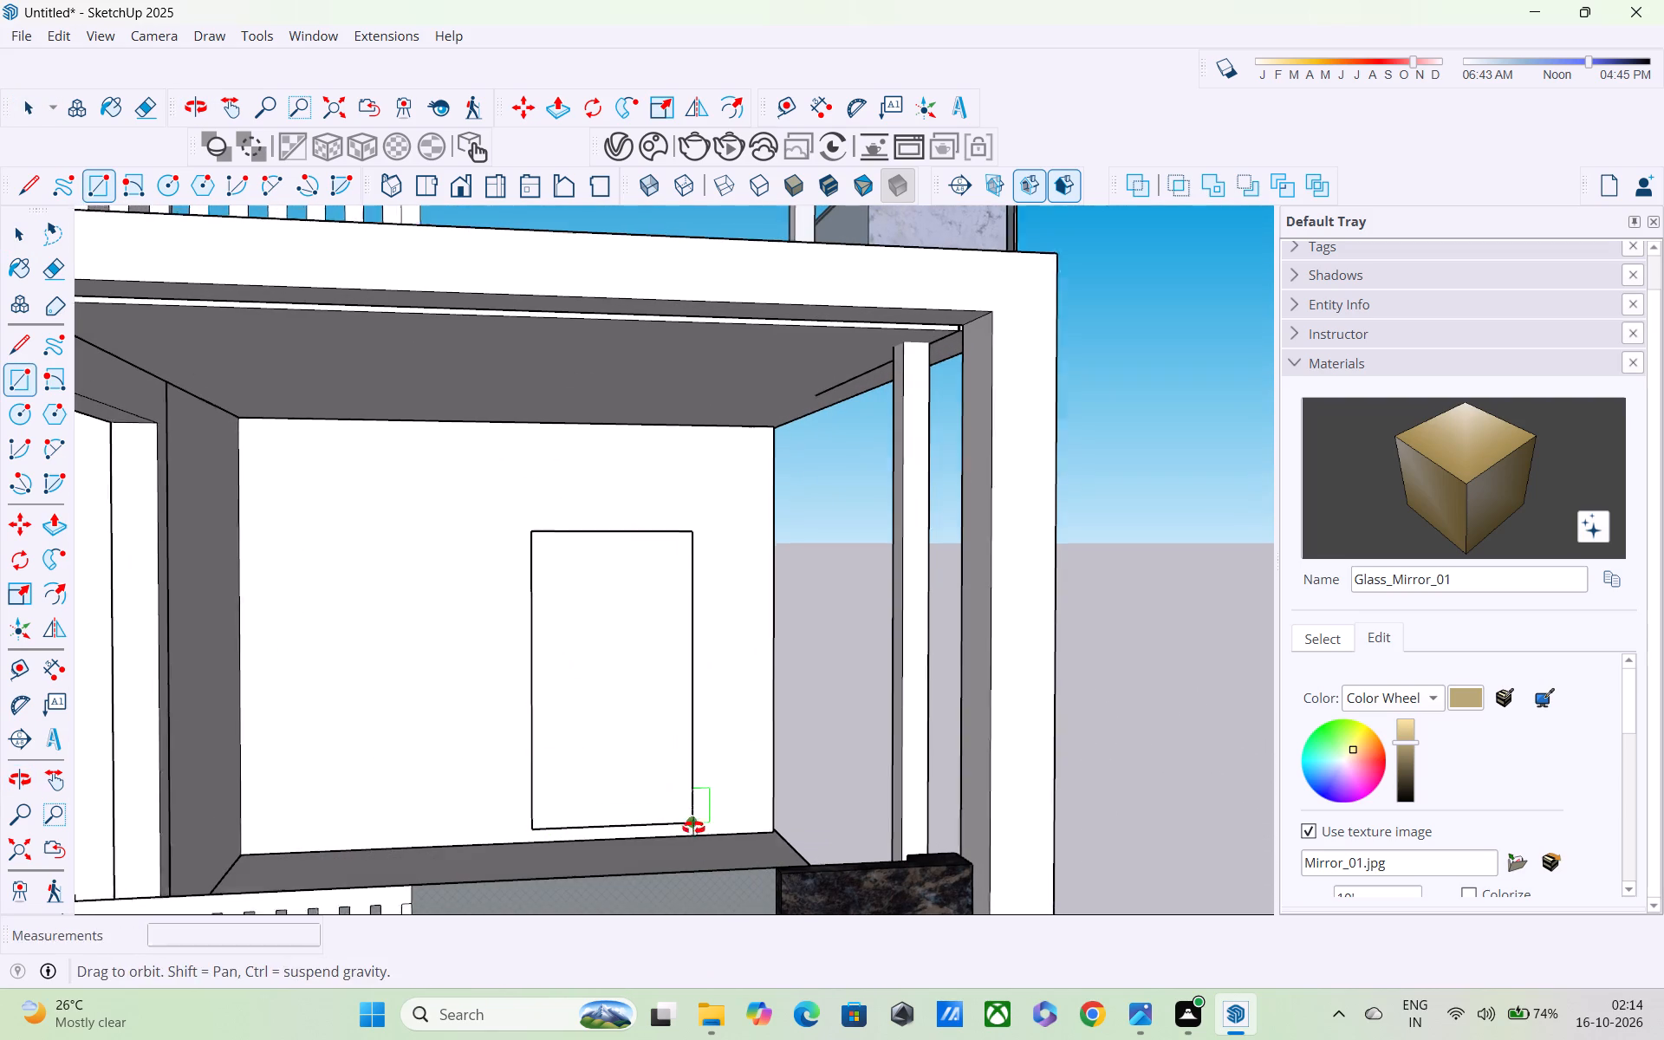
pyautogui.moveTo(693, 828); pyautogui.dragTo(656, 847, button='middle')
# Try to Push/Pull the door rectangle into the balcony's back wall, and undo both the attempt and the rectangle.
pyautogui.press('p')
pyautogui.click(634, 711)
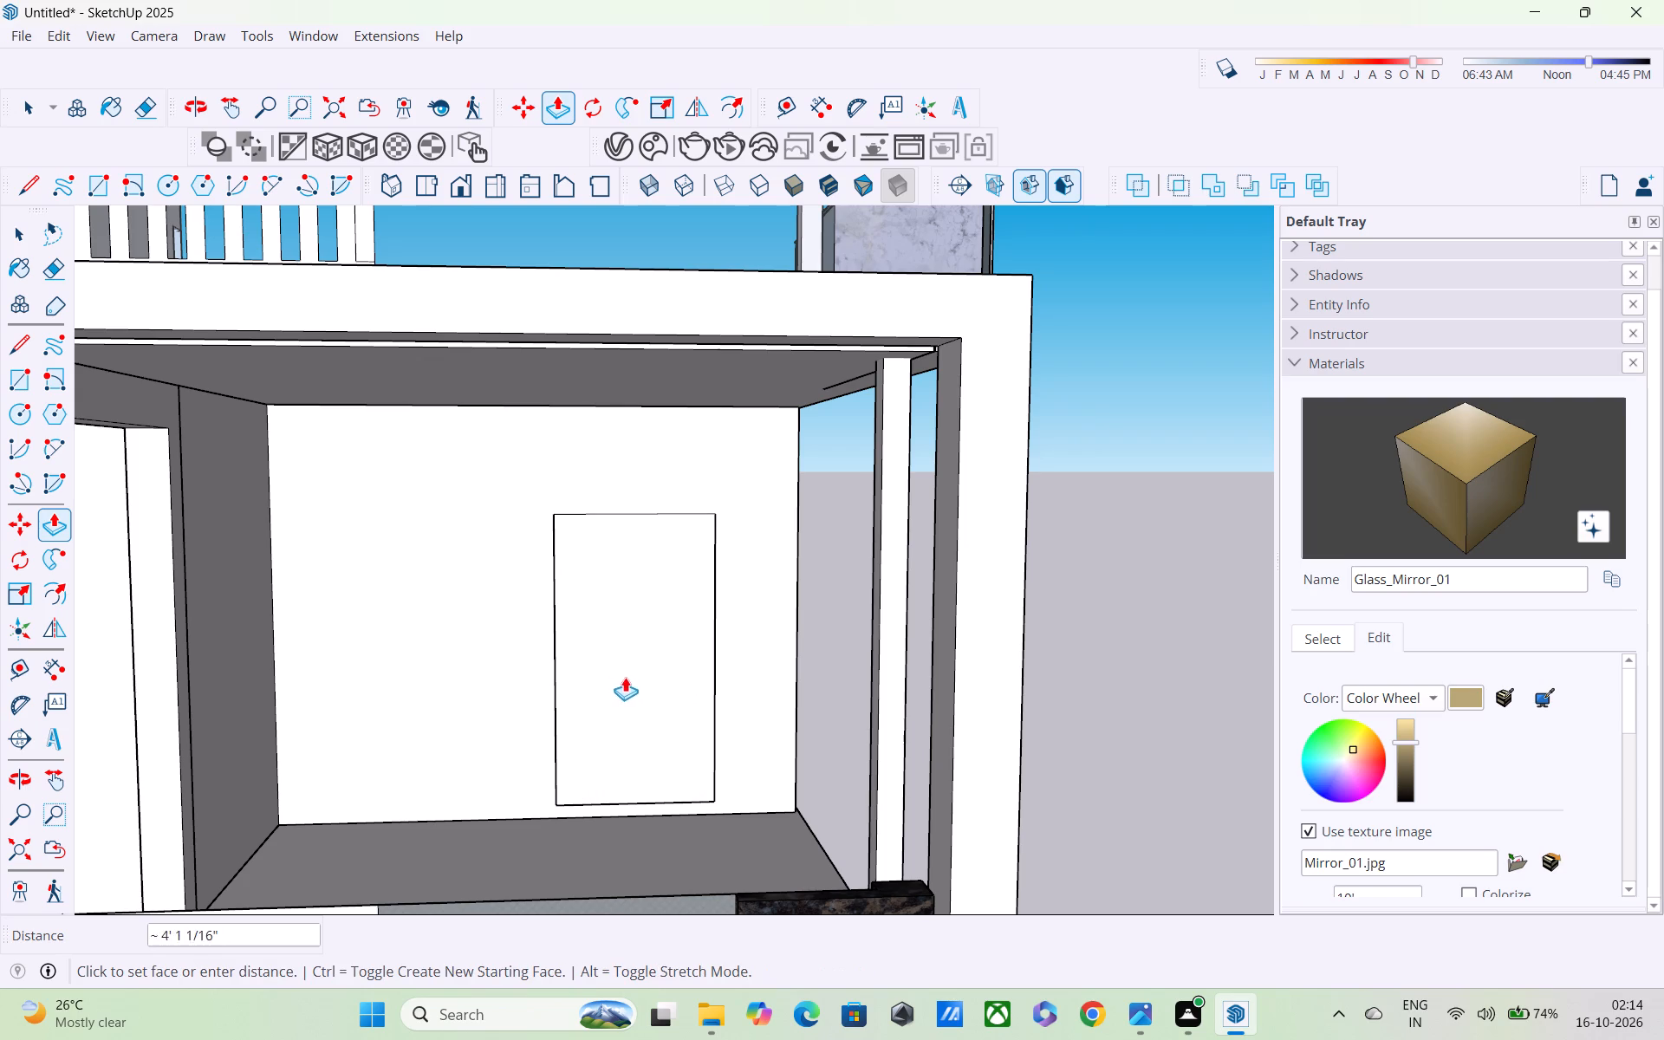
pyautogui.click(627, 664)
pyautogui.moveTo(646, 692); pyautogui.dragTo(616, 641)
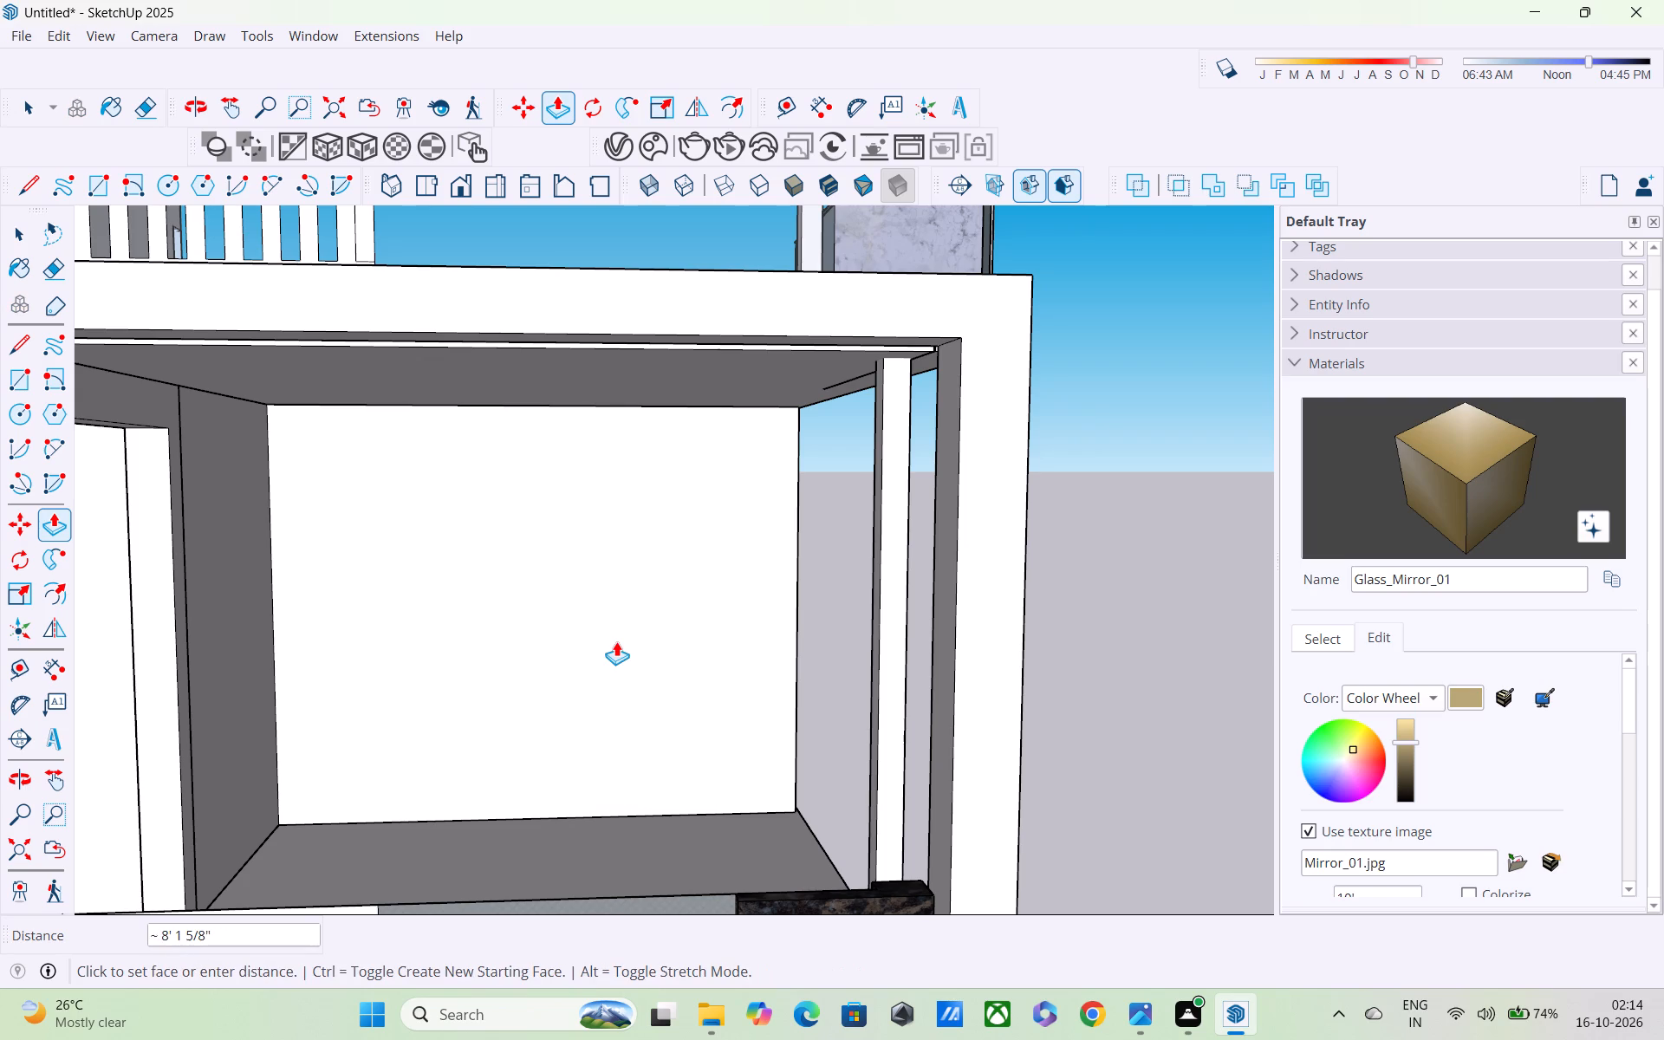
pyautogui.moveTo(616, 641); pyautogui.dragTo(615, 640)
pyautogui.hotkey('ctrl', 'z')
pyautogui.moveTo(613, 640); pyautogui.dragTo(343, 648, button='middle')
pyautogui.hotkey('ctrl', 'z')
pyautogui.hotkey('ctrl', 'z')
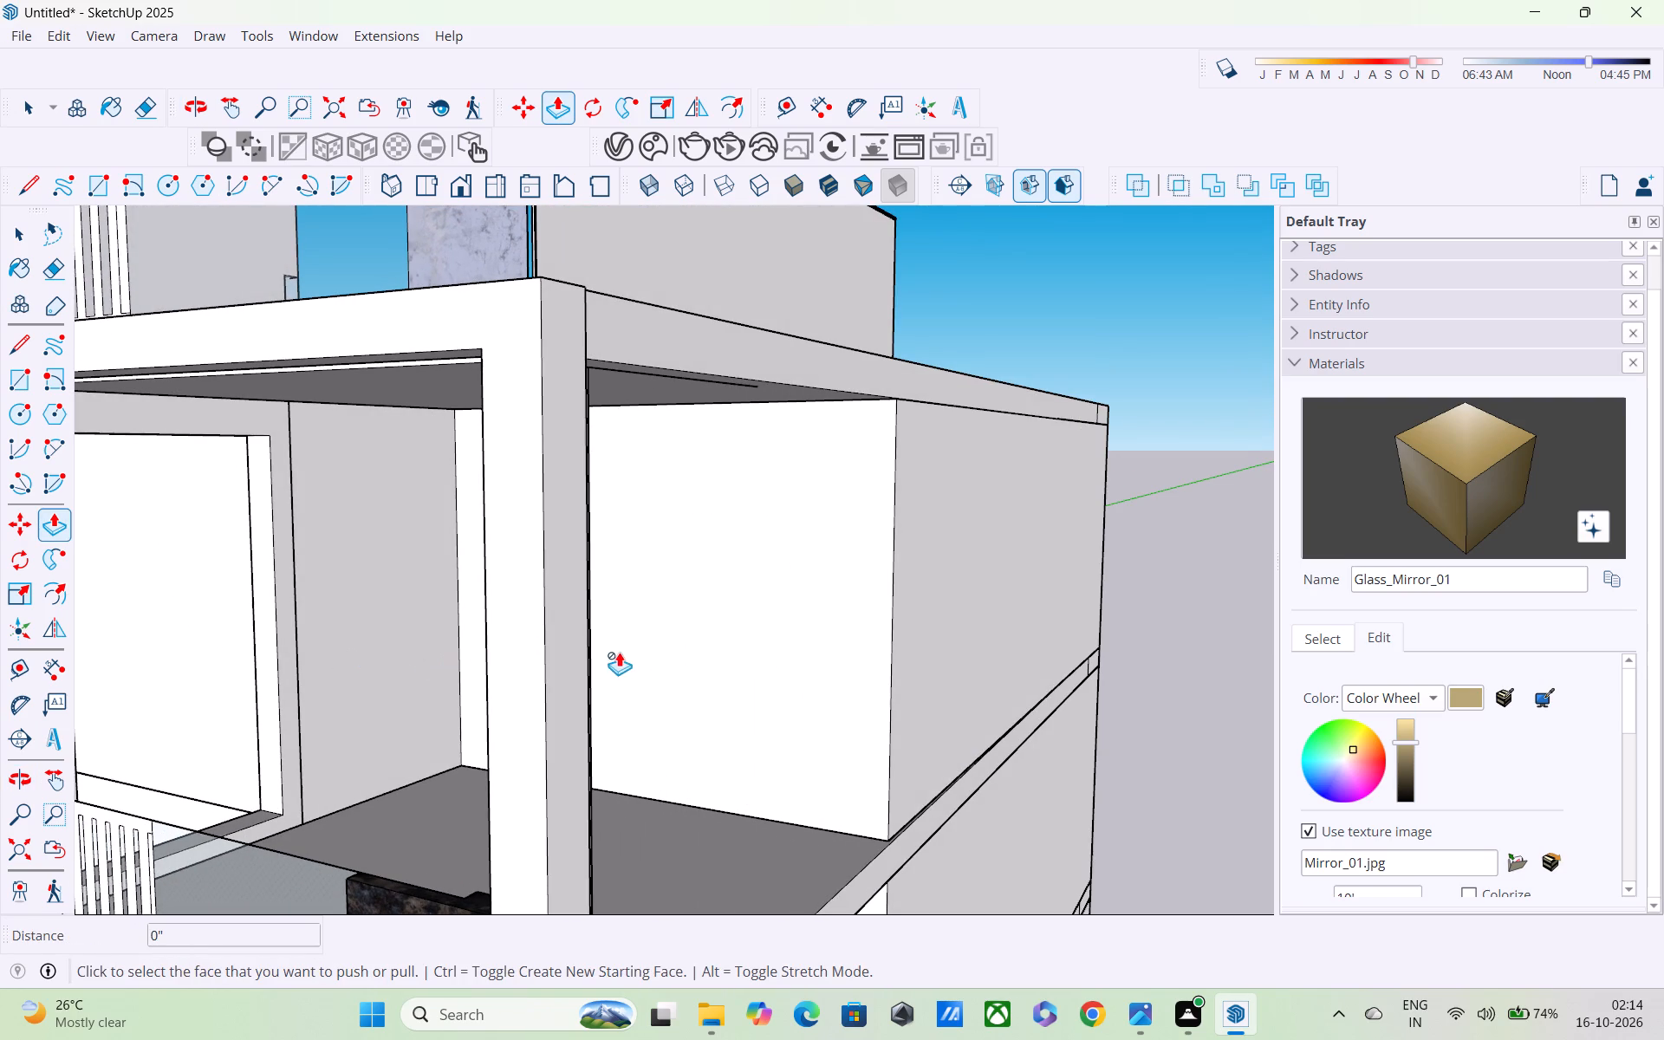
# Inside the framed balcony's wall group, draw an upright rectangle about 4' by 6' 5" on the back wall.
pyautogui.press('space')
pyautogui.doubleClick(813, 637)
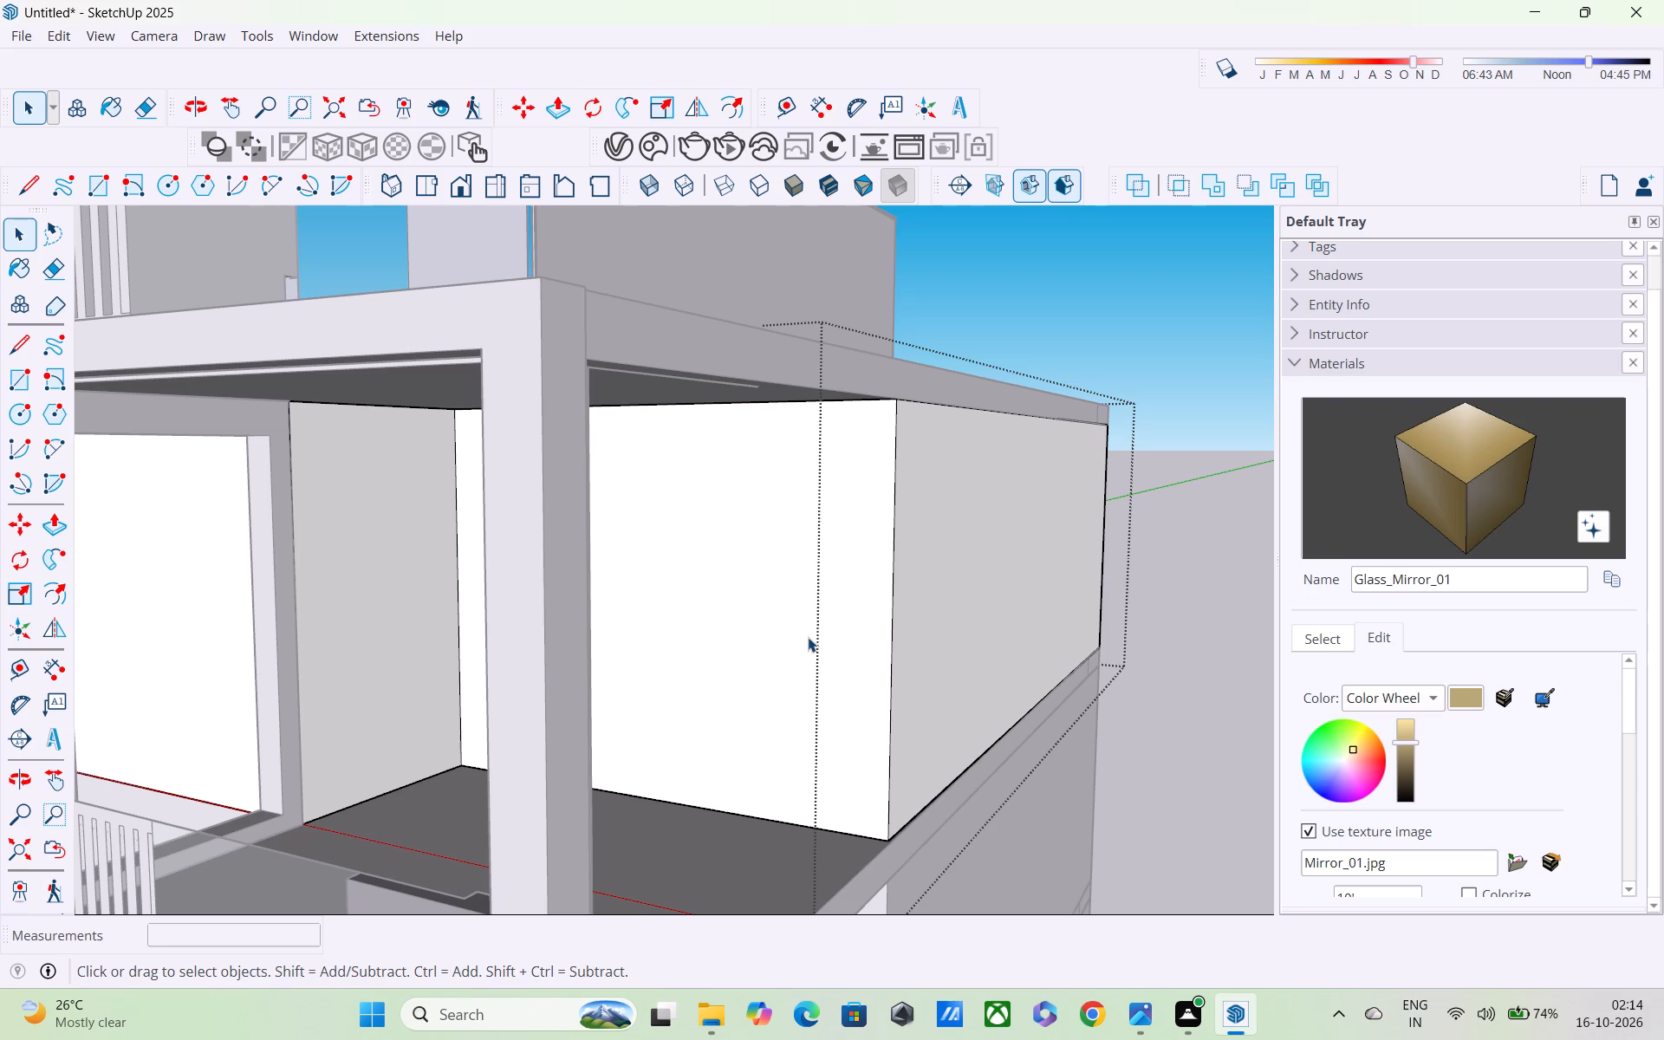
pyautogui.press('r')
pyautogui.moveTo(806, 638); pyautogui.dragTo(1133, 638, button='middle')
pyautogui.scroll(4, 508, 597)
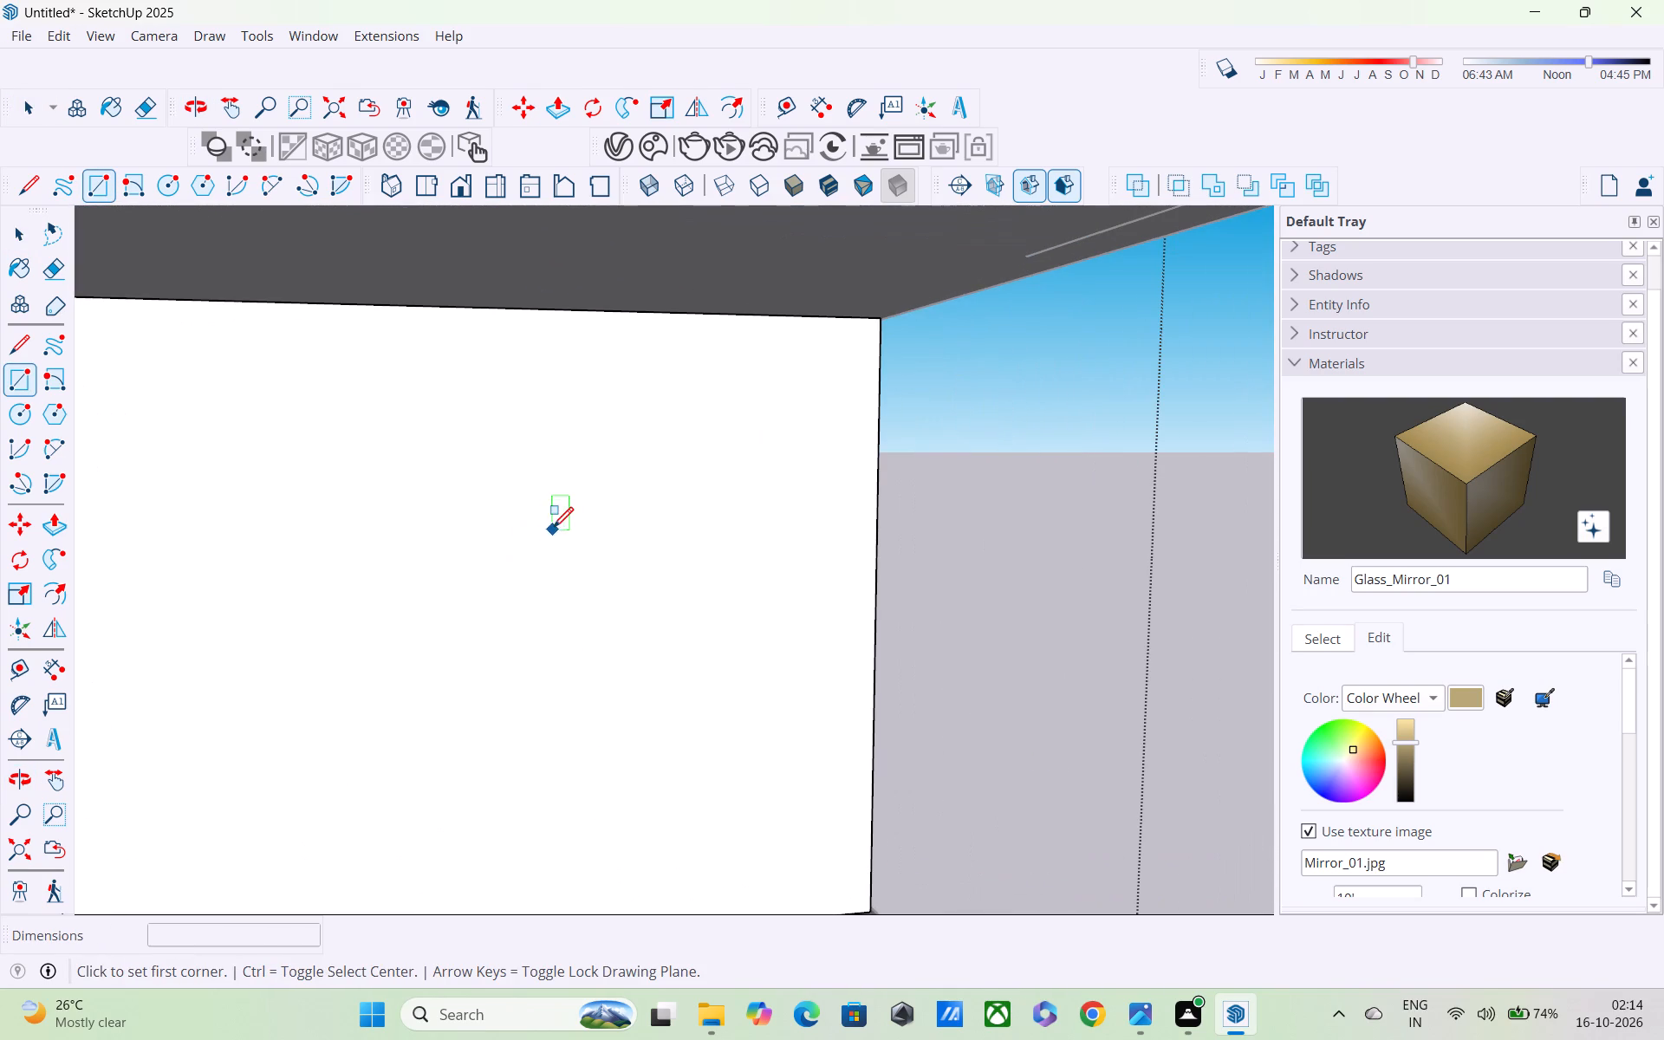
pyautogui.click(471, 524)
pyautogui.scroll(-3, 698, 686)
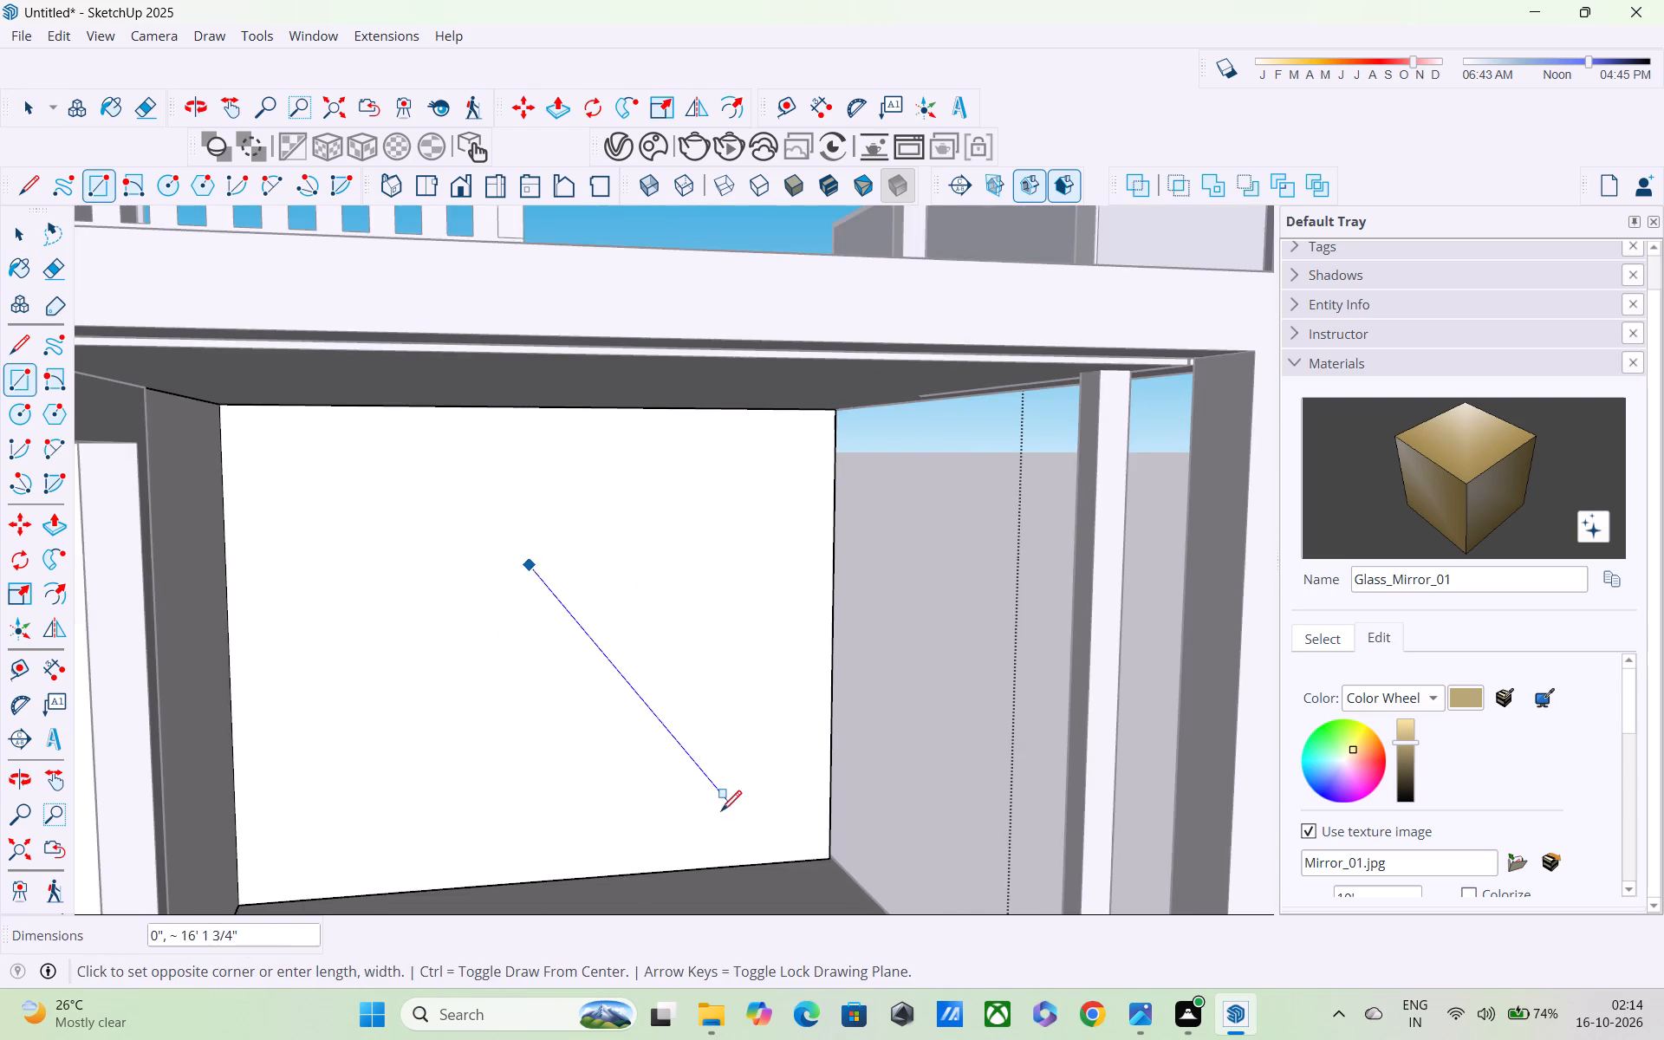
pyautogui.scroll(-3, 721, 813)
pyautogui.moveTo(702, 837); pyautogui.dragTo(646, 754, button='middle')
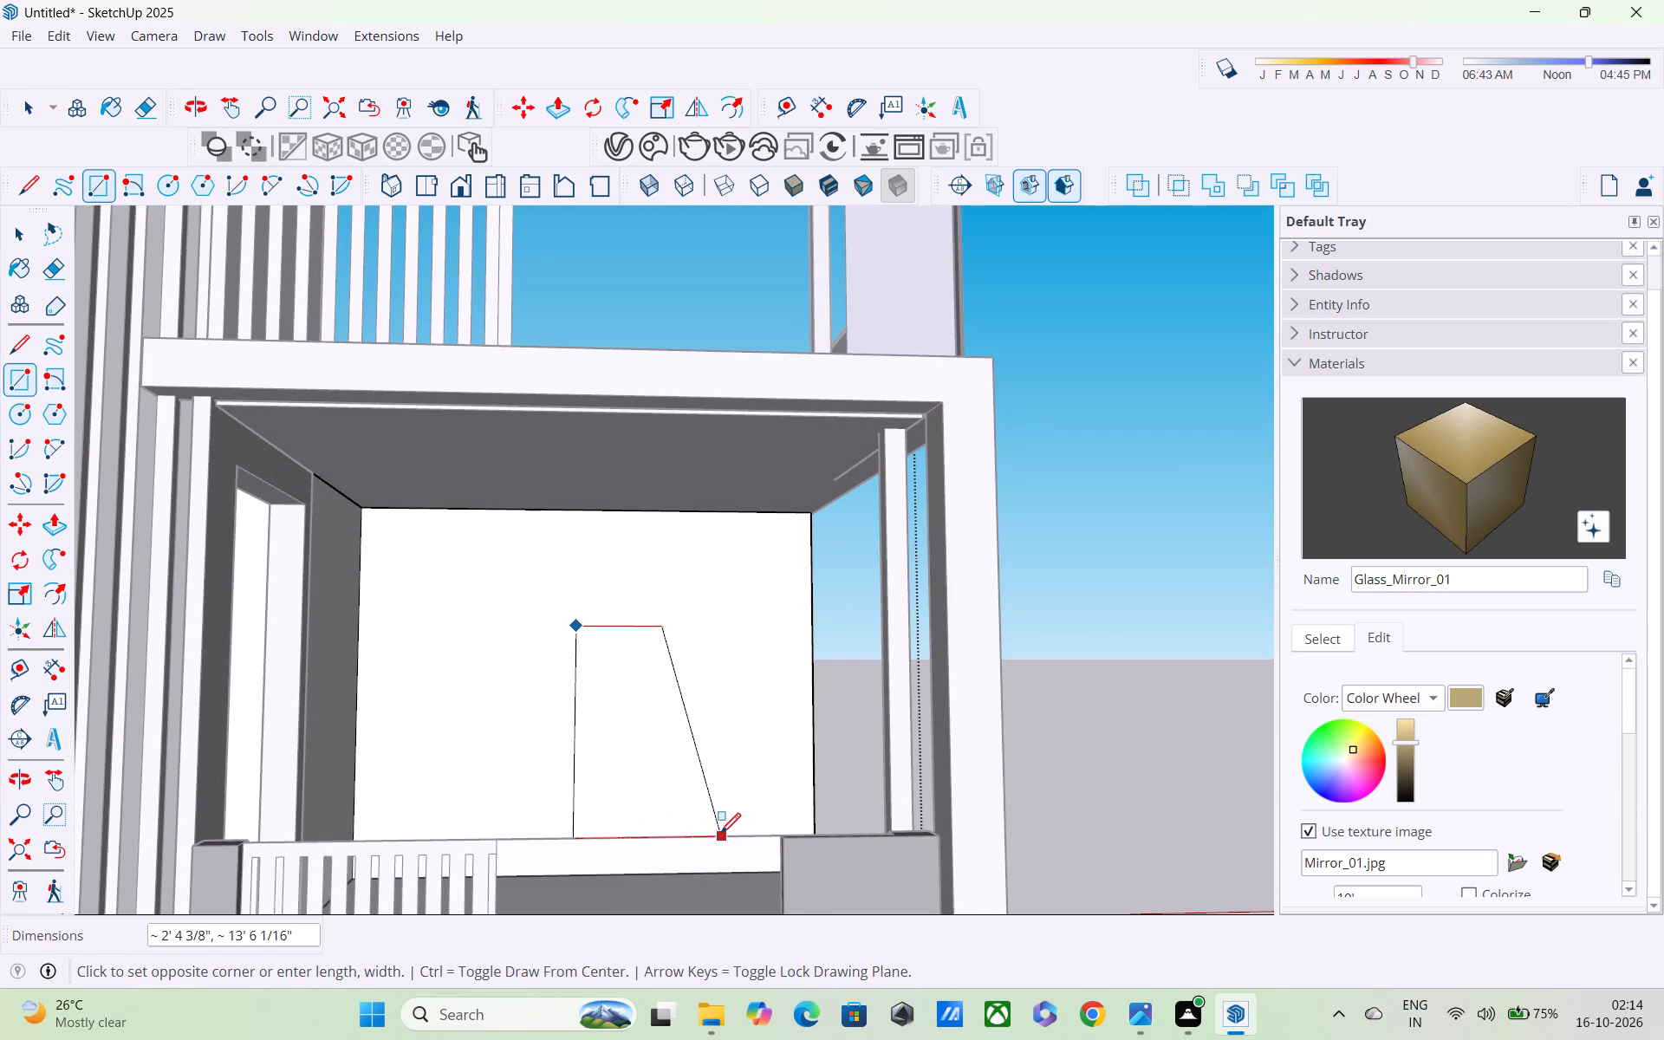
pyautogui.moveTo(718, 836); pyautogui.dragTo(703, 919, button='middle')
pyautogui.scroll(7, 685, 805)
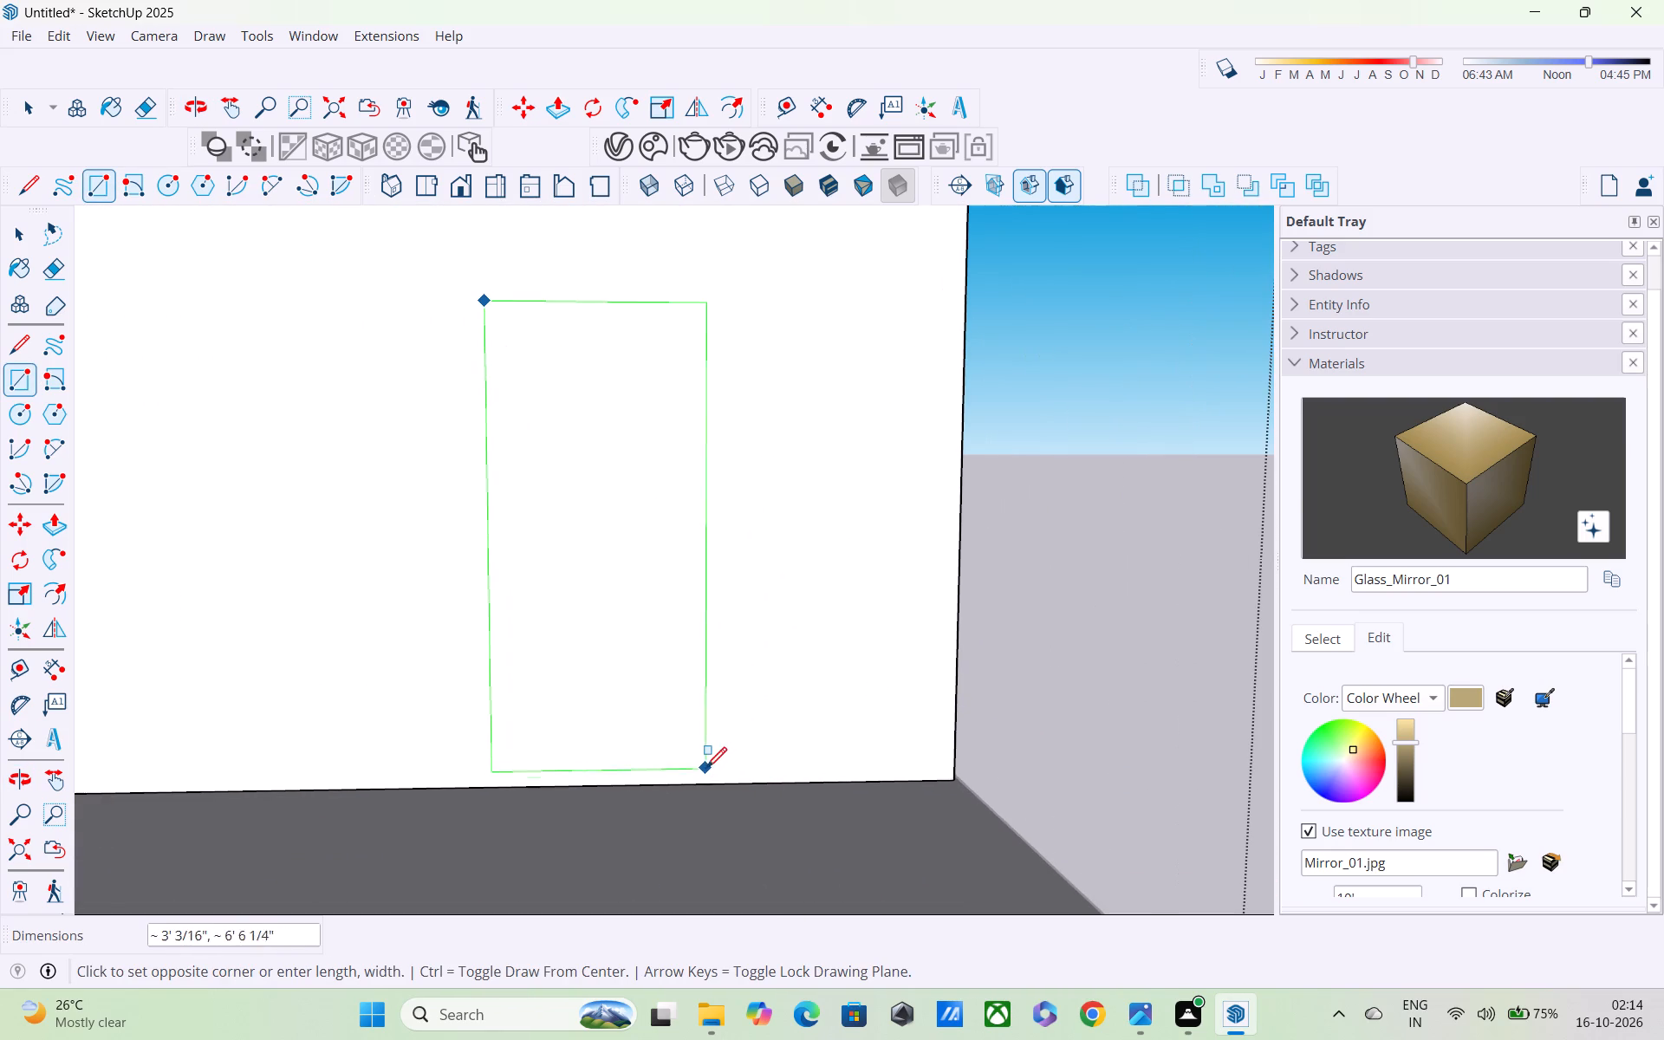
pyautogui.click(778, 760)
# Push/Pull the door rectangle 9" through the back wall to cut a doorway opening.
pyautogui.press('p')
pyautogui.click(718, 698)
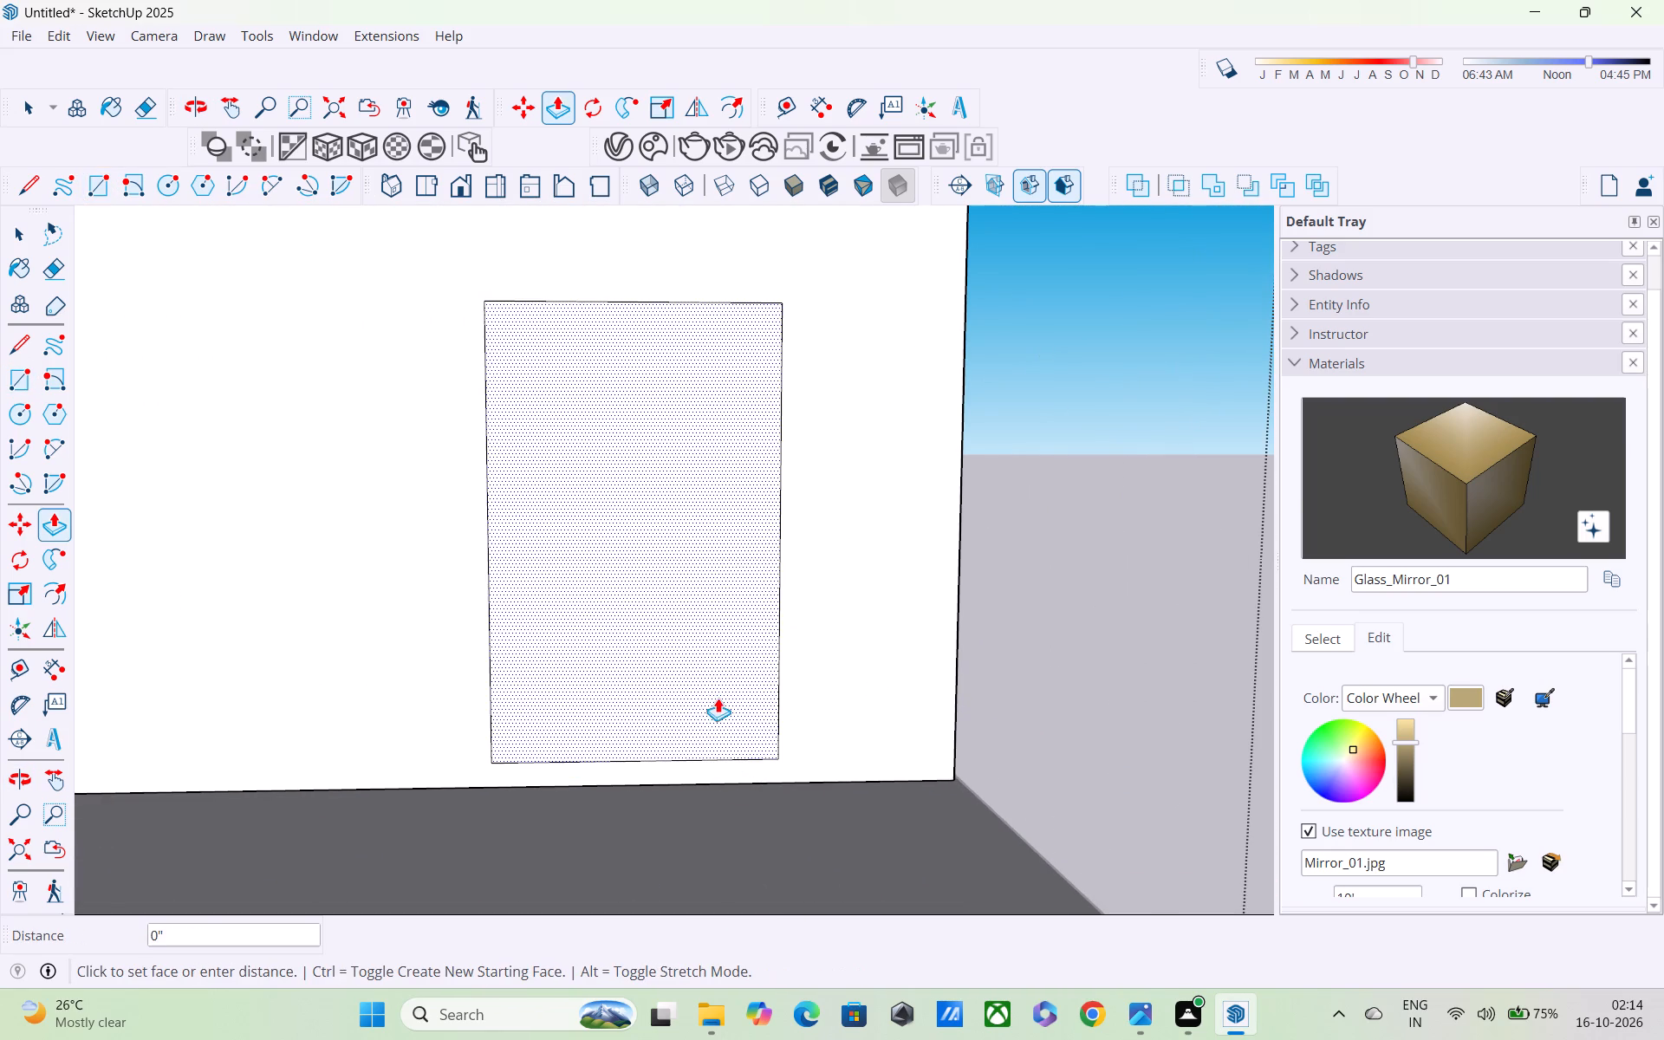
pyautogui.click(671, 641)
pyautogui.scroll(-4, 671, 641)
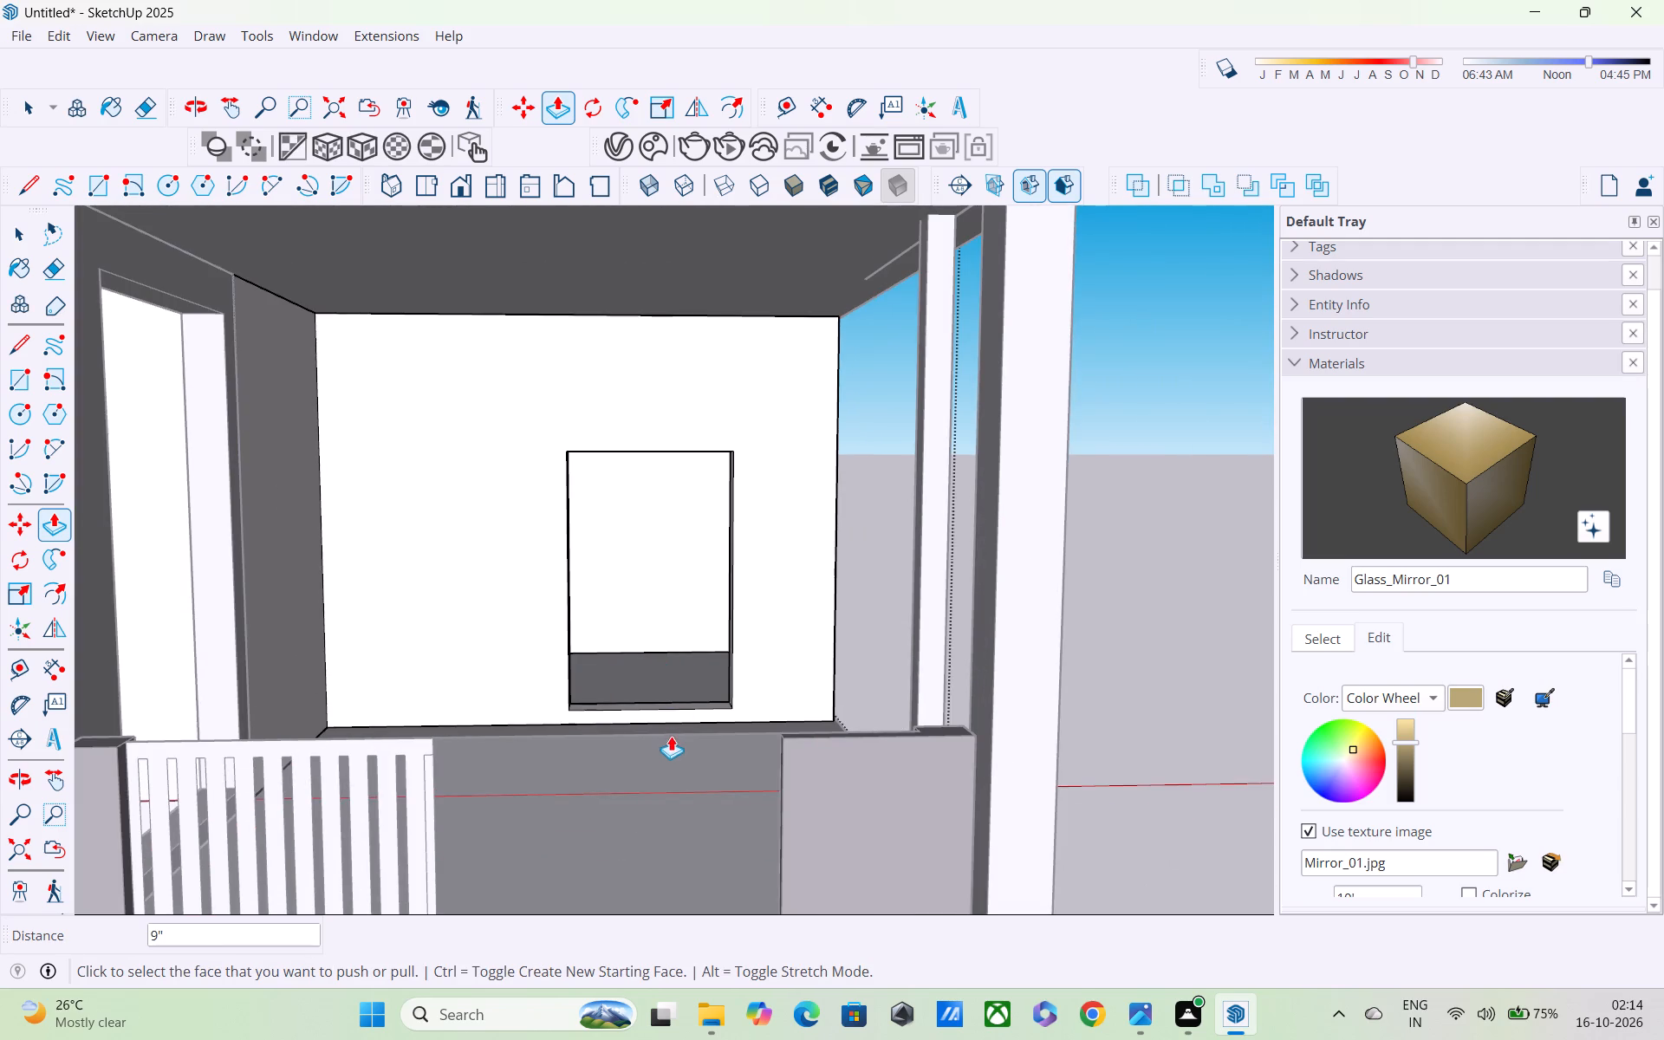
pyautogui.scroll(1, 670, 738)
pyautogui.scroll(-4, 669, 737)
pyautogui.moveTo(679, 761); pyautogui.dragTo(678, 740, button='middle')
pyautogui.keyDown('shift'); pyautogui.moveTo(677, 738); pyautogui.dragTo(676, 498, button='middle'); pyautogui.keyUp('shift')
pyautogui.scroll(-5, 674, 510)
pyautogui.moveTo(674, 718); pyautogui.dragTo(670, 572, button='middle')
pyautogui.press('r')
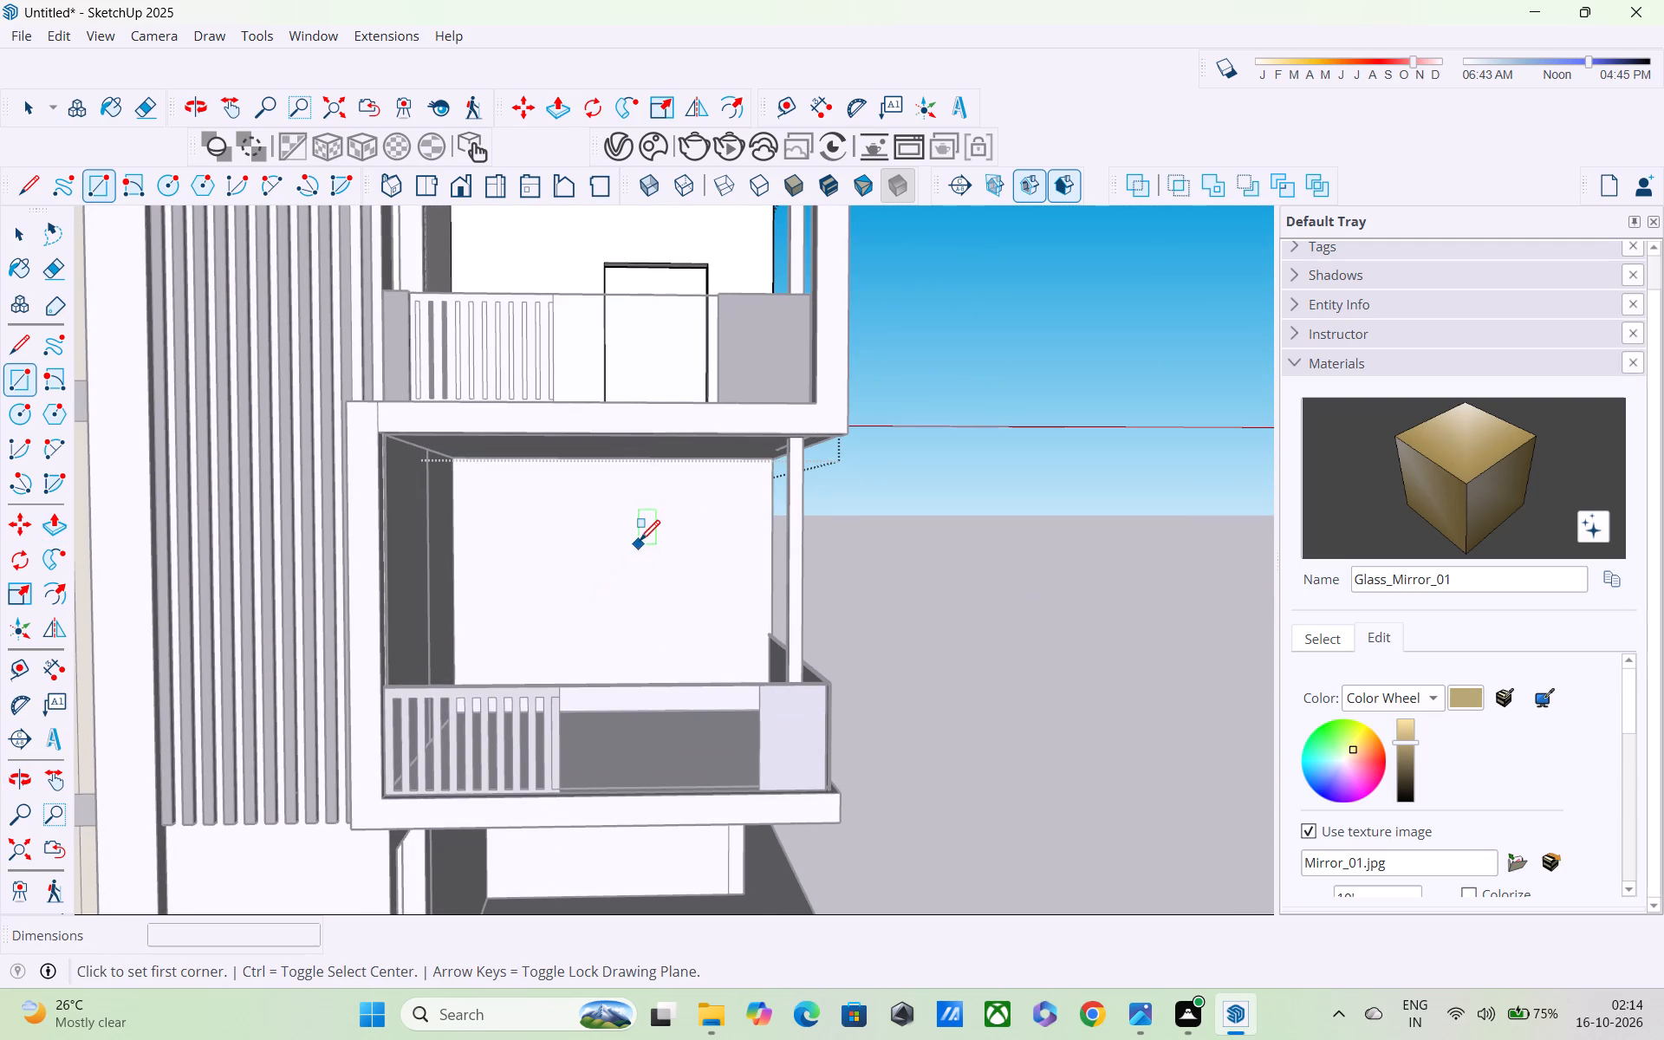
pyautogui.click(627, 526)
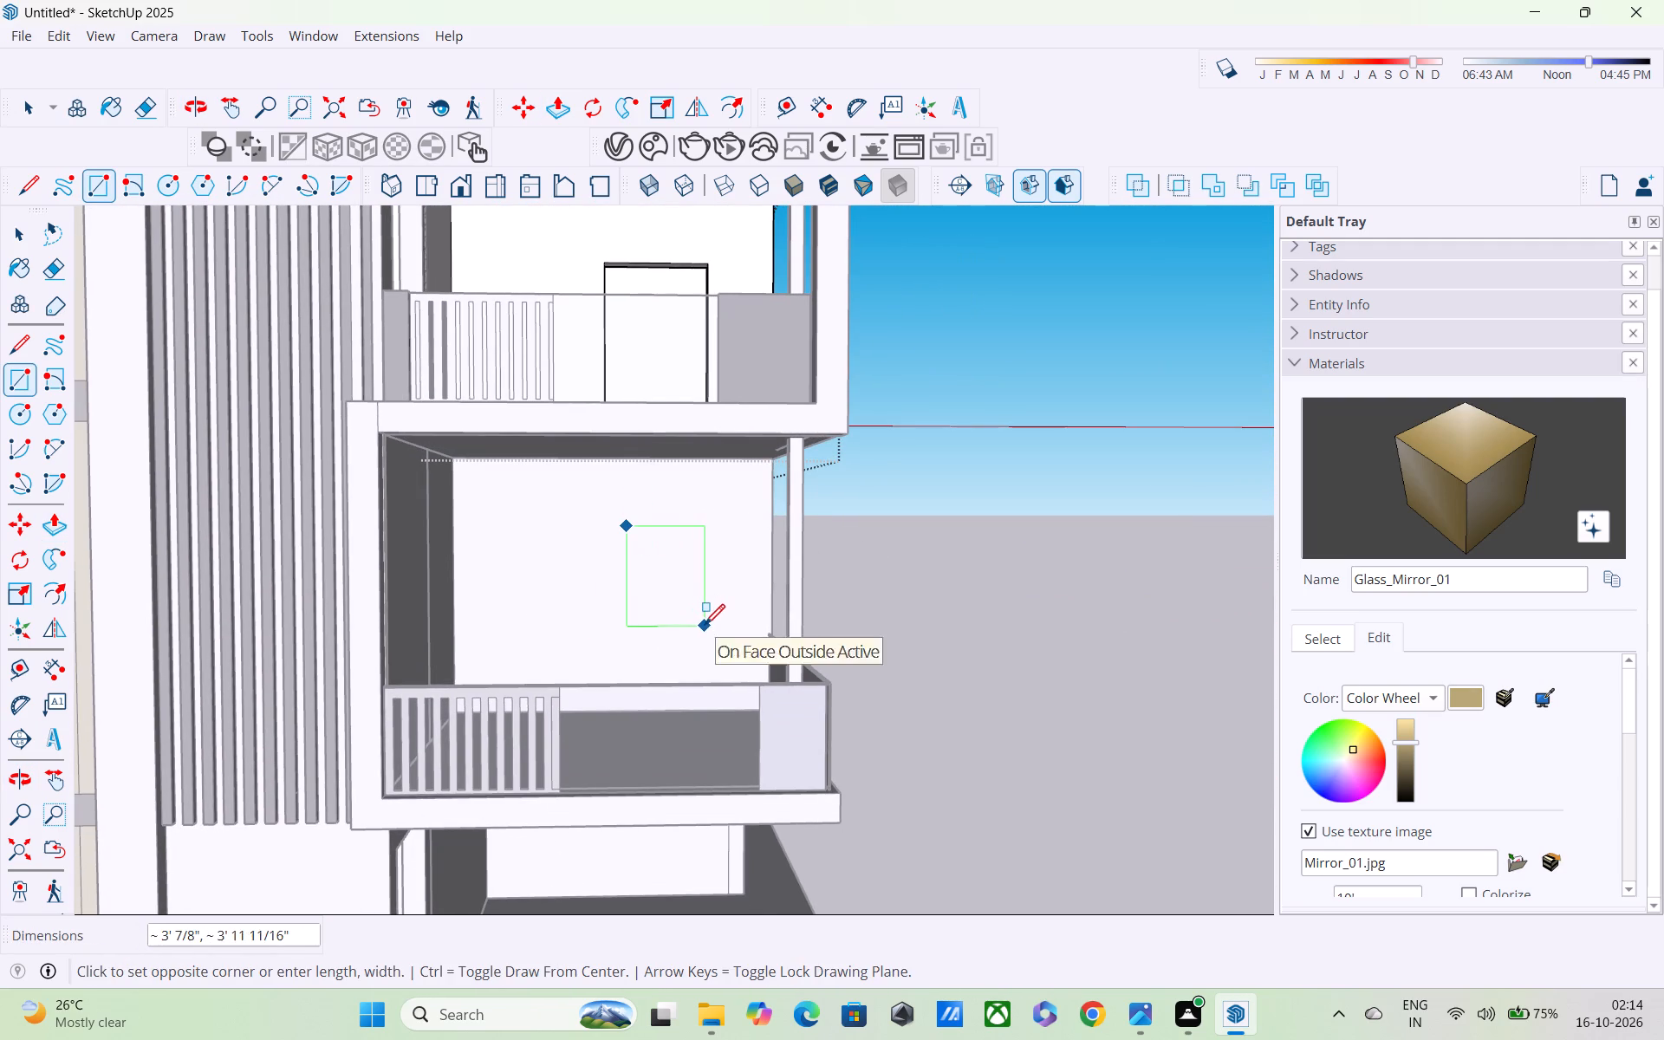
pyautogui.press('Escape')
# Inside the lower balcony's wall group, draw an upright rectangle about 4' by 7' 3" on the back wall.
pyautogui.press('space')
pyautogui.click(900, 586)
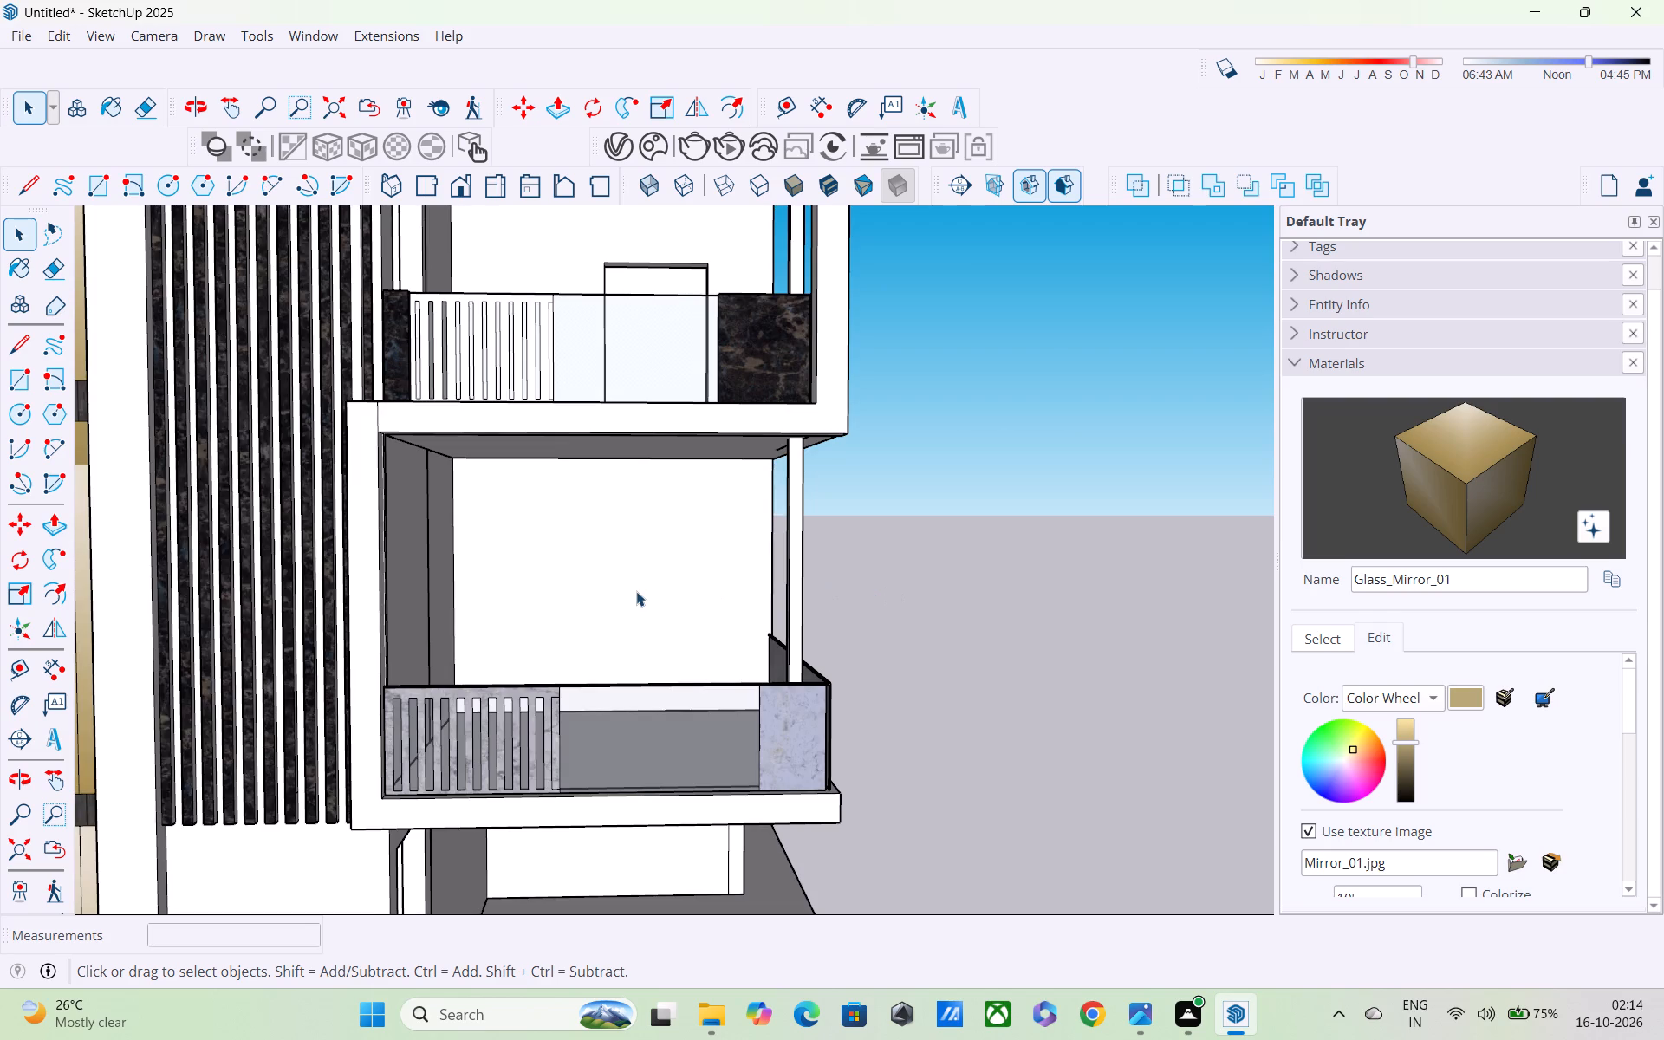
pyautogui.press('r')
pyautogui.scroll(4, 633, 592)
pyautogui.press('space')
pyautogui.doubleClick(628, 582)
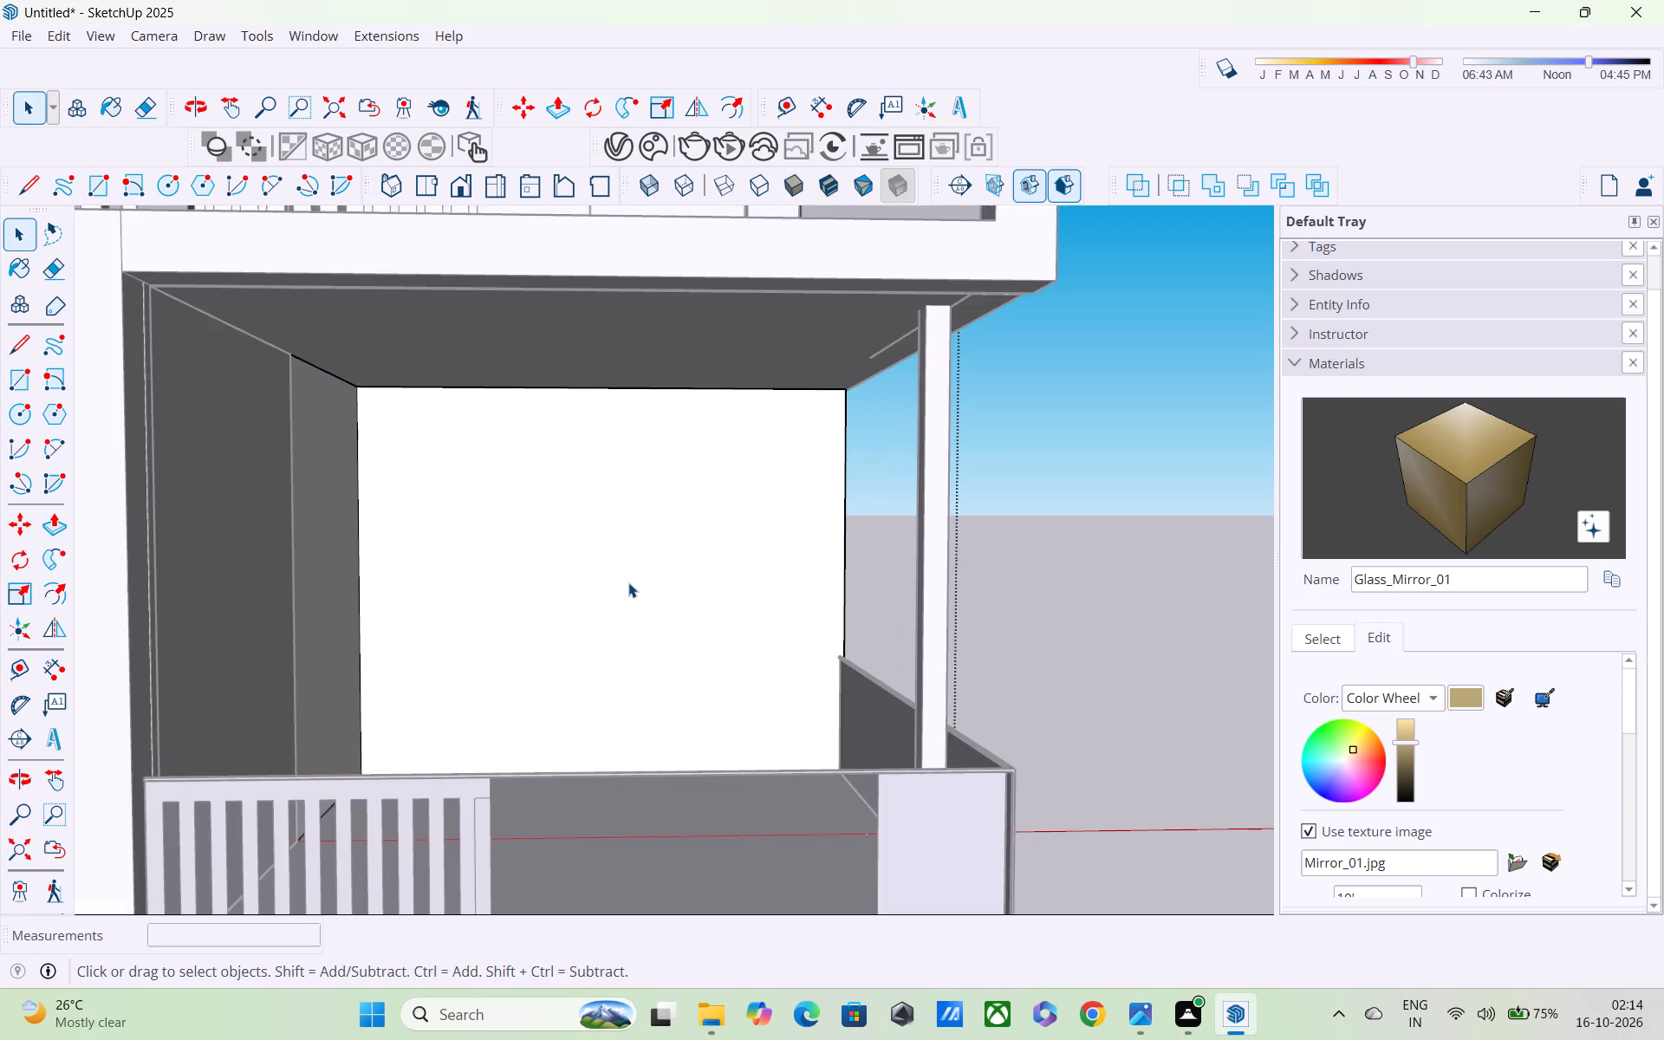
pyautogui.press('u')
pyautogui.press('r')
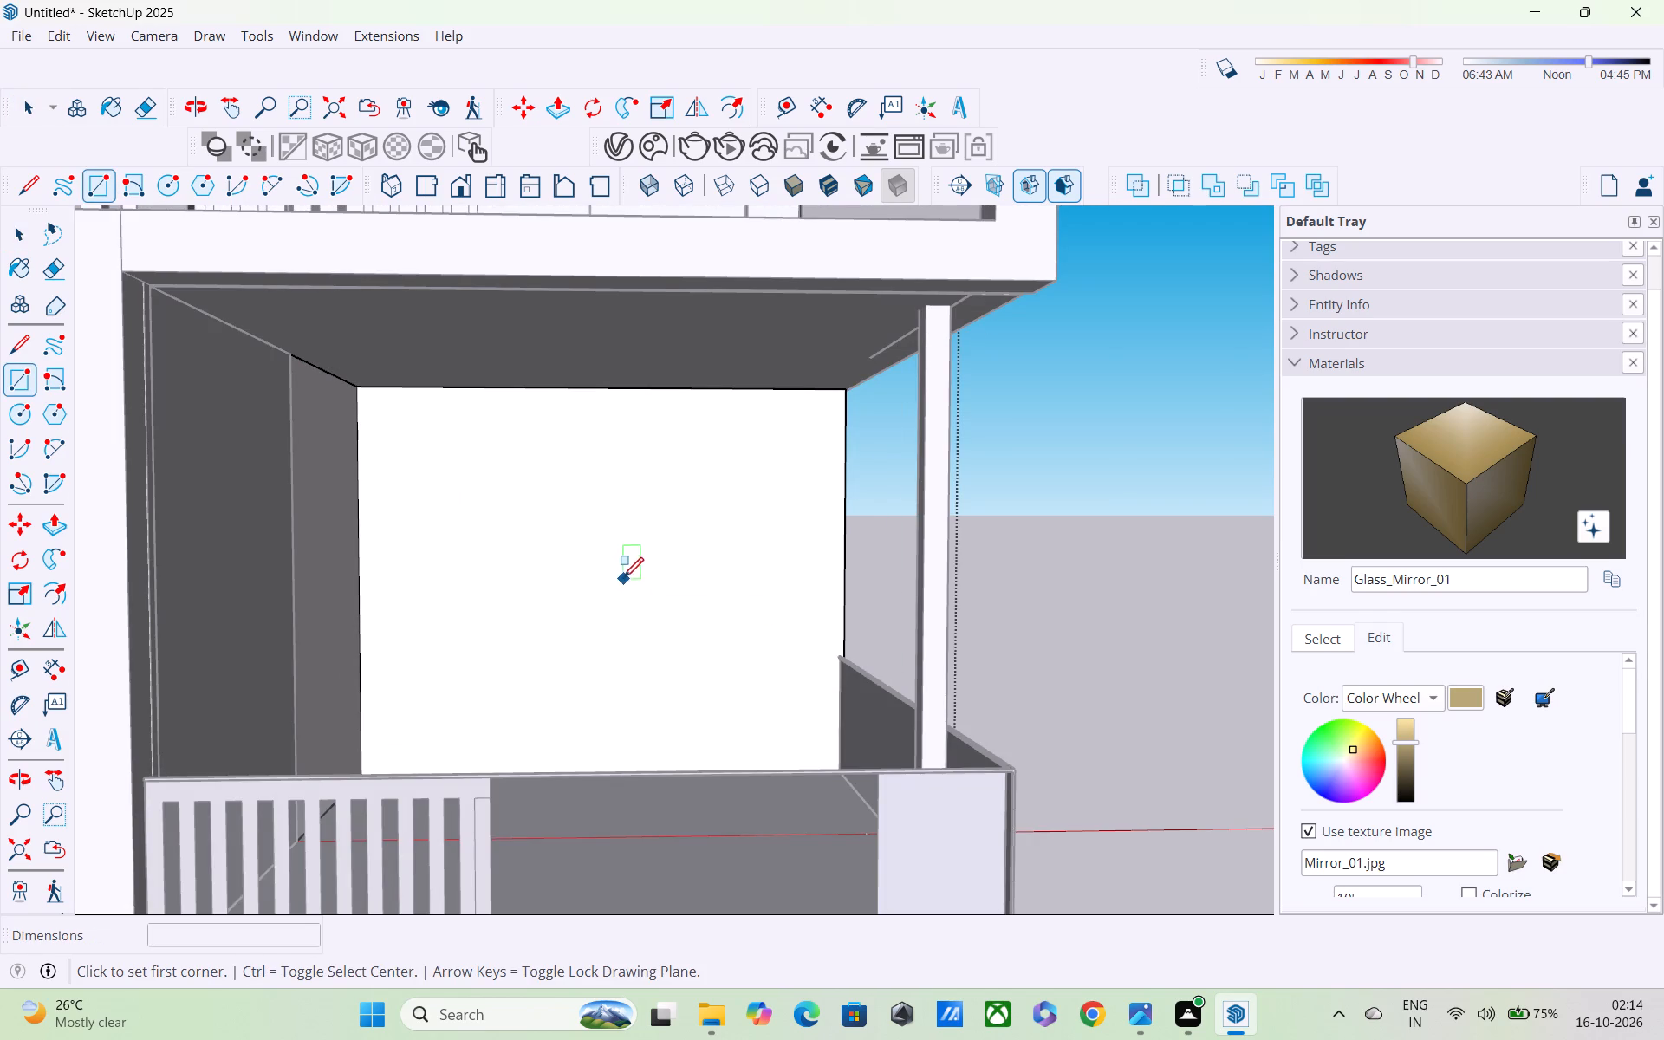
pyautogui.scroll(3, 612, 568)
pyautogui.scroll(3, 632, 457)
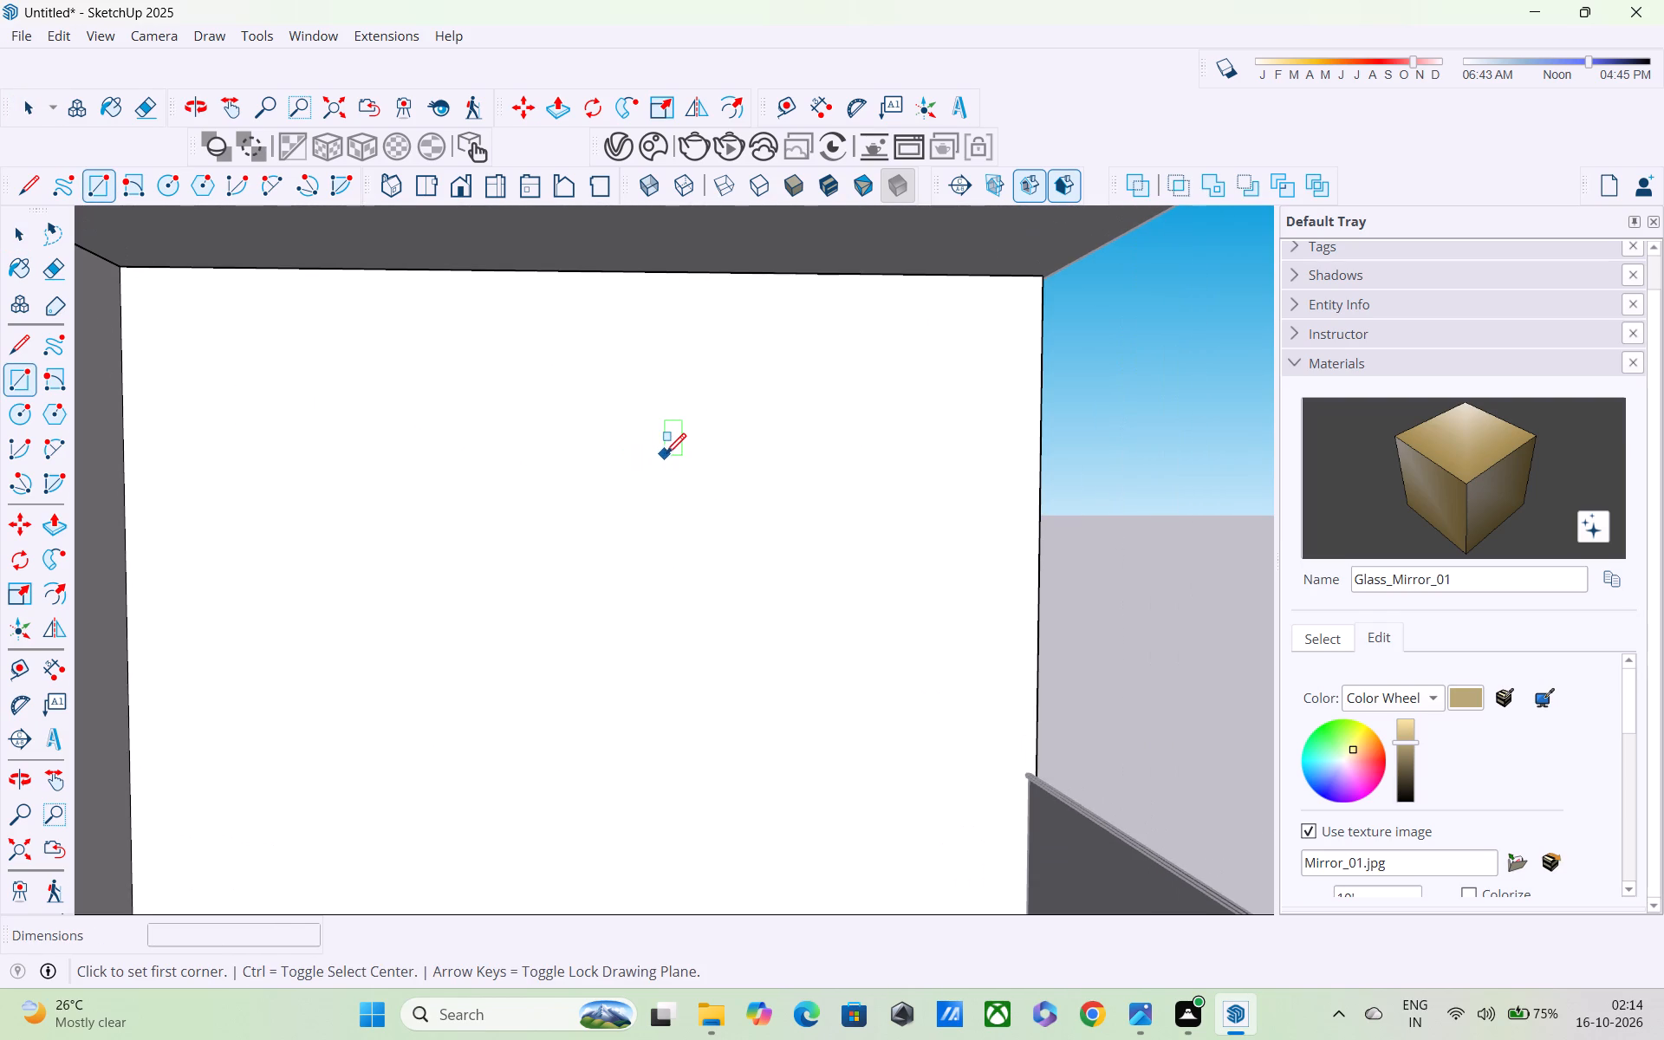
pyautogui.click(653, 450)
pyautogui.scroll(-8, 848, 639)
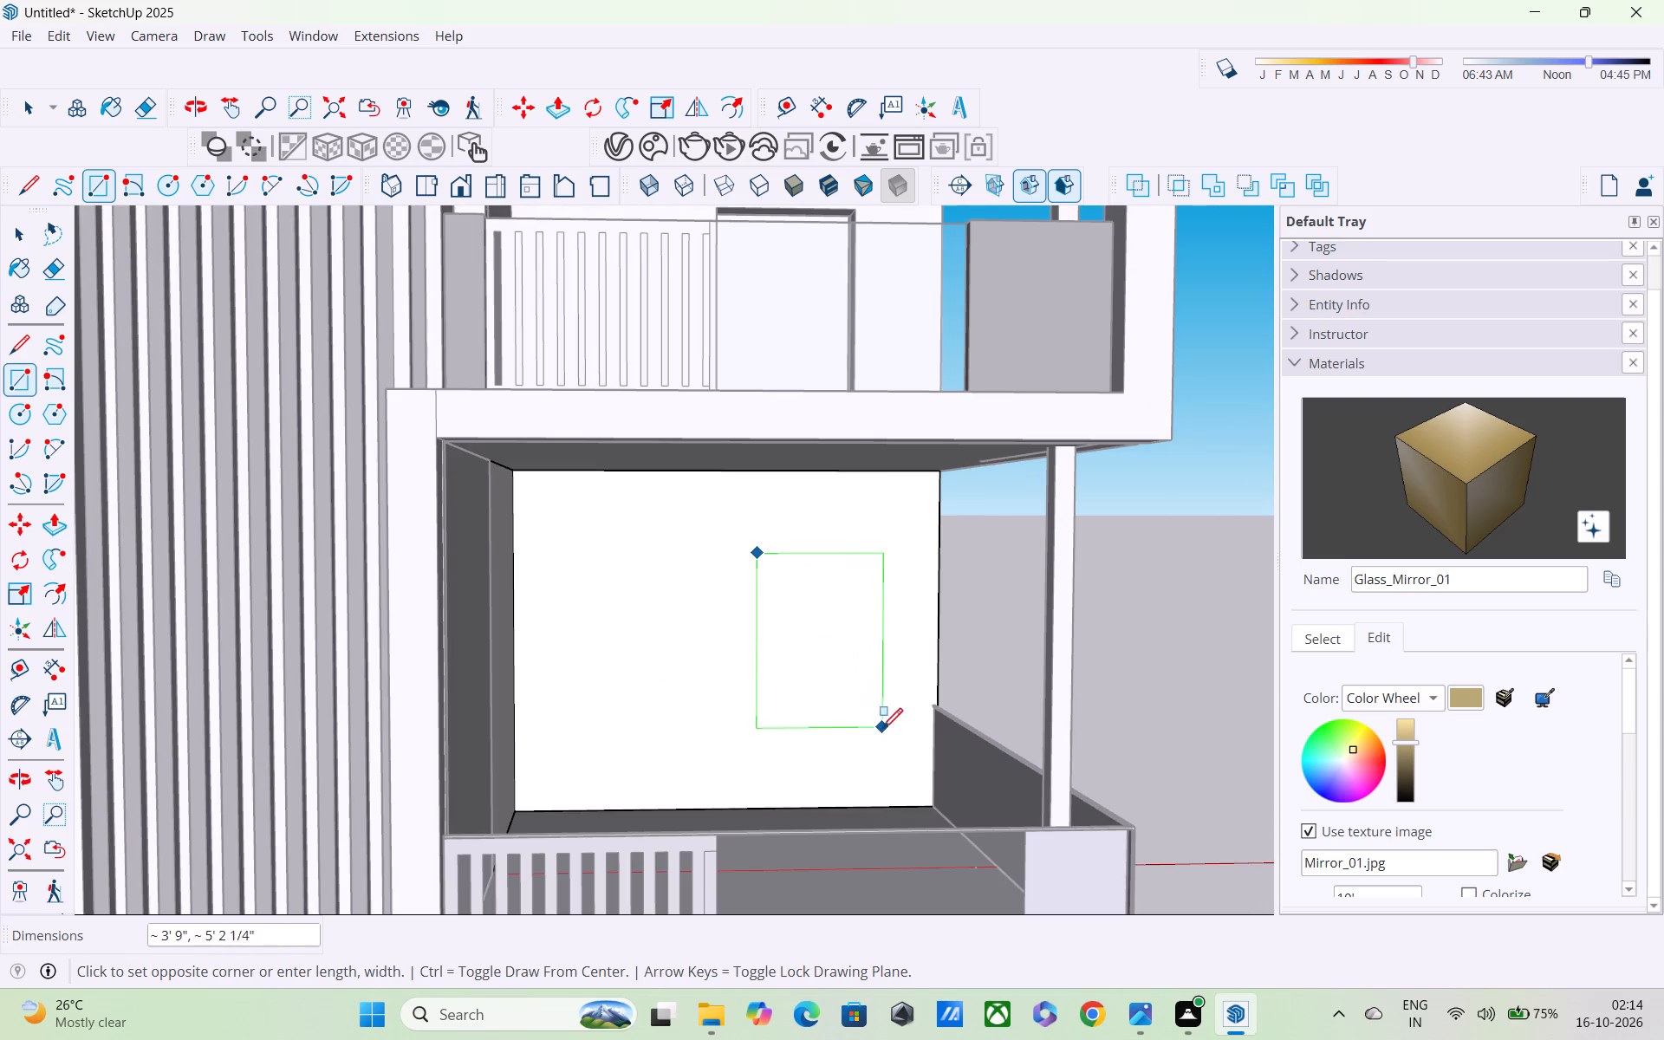
pyautogui.moveTo(877, 742); pyautogui.dragTo(791, 718, button='middle')
pyautogui.scroll(-3, 792, 718)
pyautogui.moveTo(910, 799); pyautogui.dragTo(925, 832, button='middle')
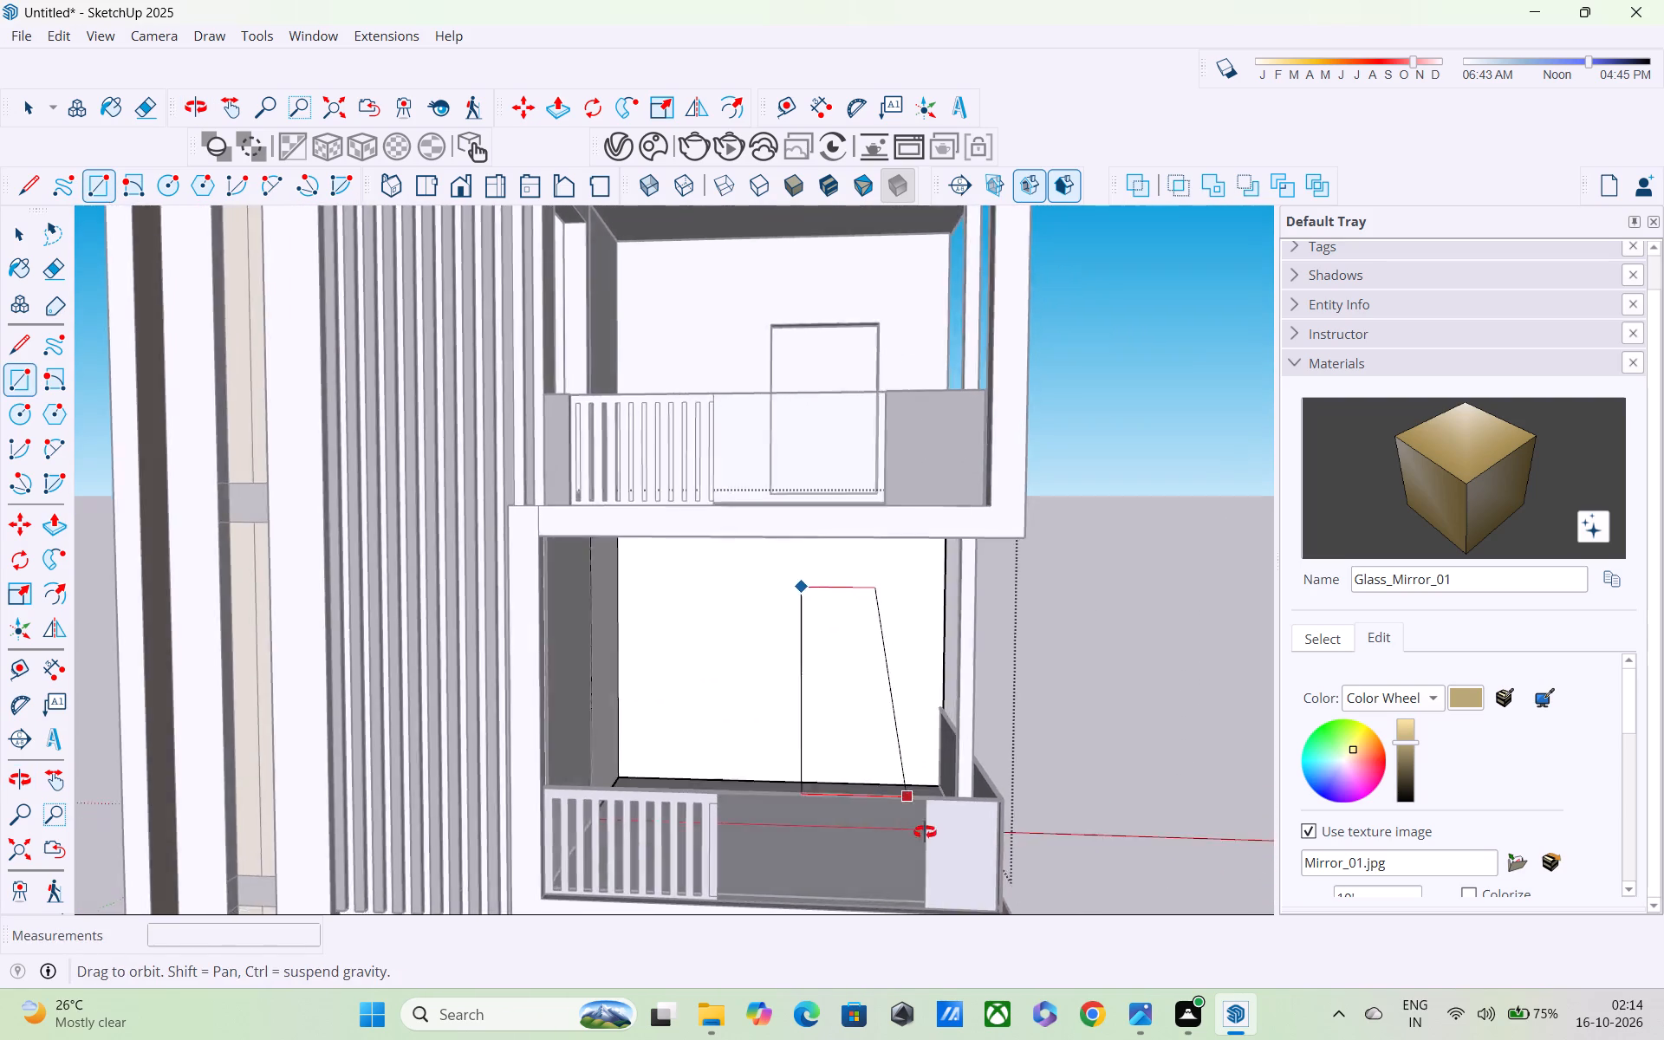
pyautogui.moveTo(925, 832); pyautogui.dragTo(926, 832, button='middle')
pyautogui.scroll(13, 900, 750)
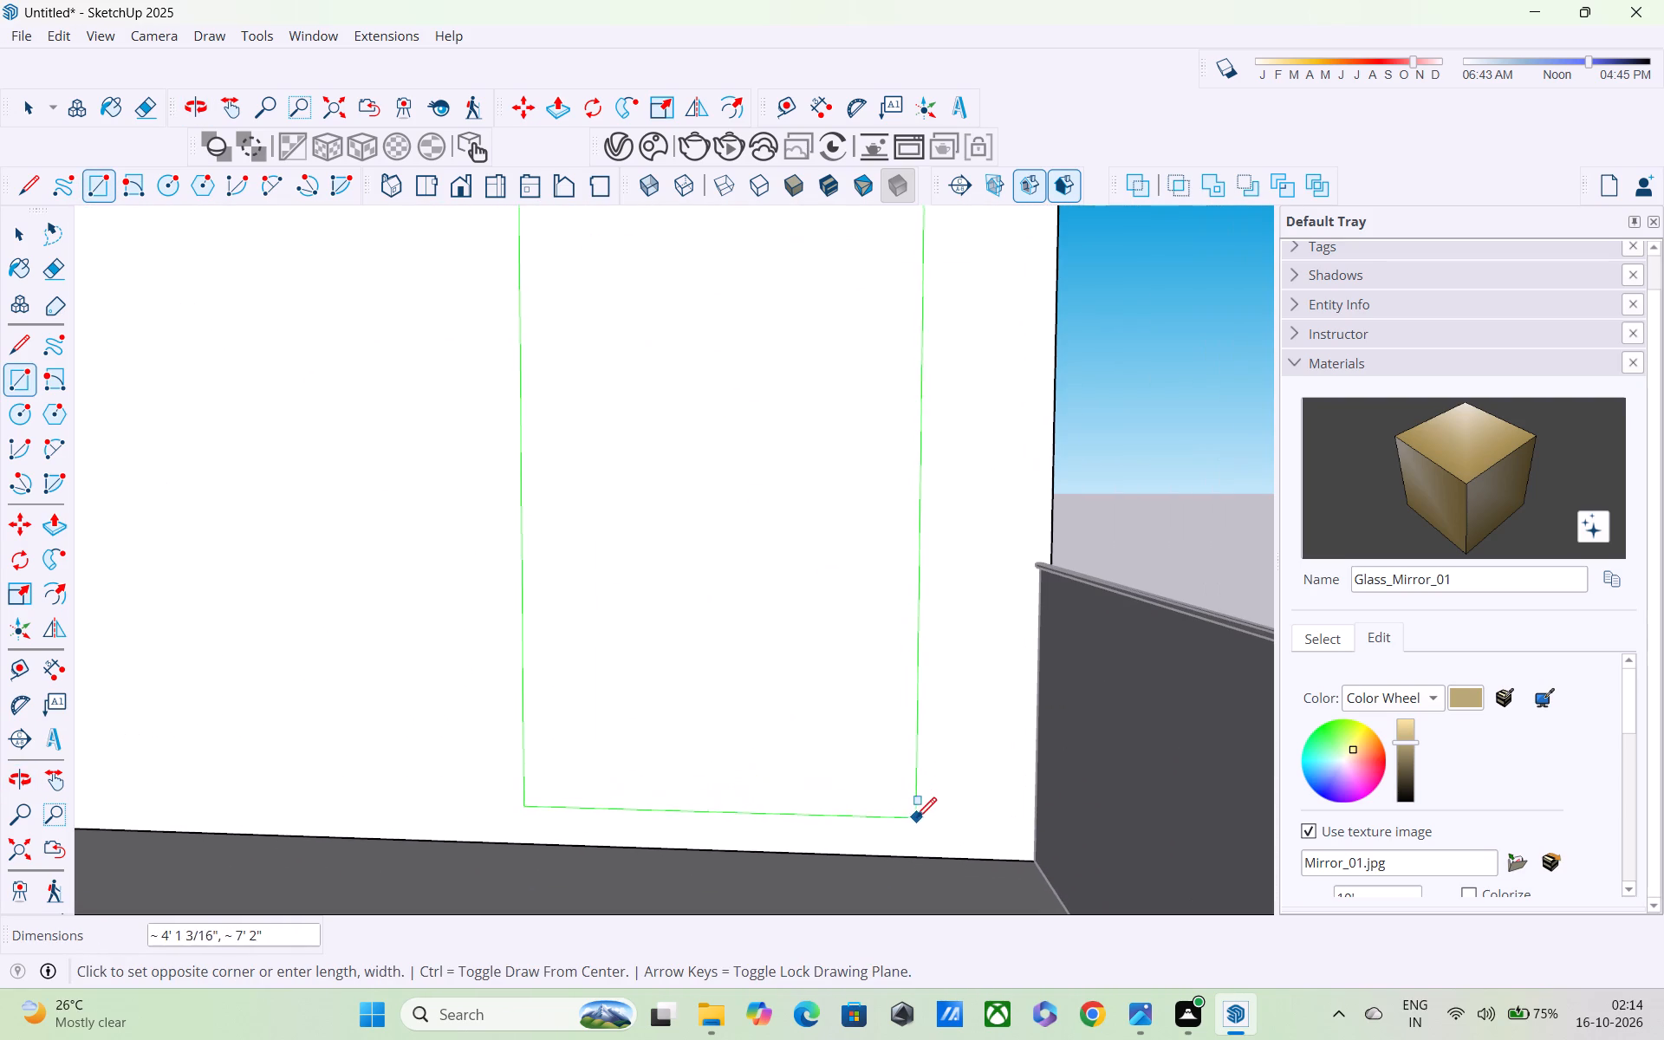
pyautogui.click(919, 829)
# Push/Pull the new door rectangle 9" through the lower balcony's back wall to cut a doorway opening.
pyautogui.scroll(-8, 900, 813)
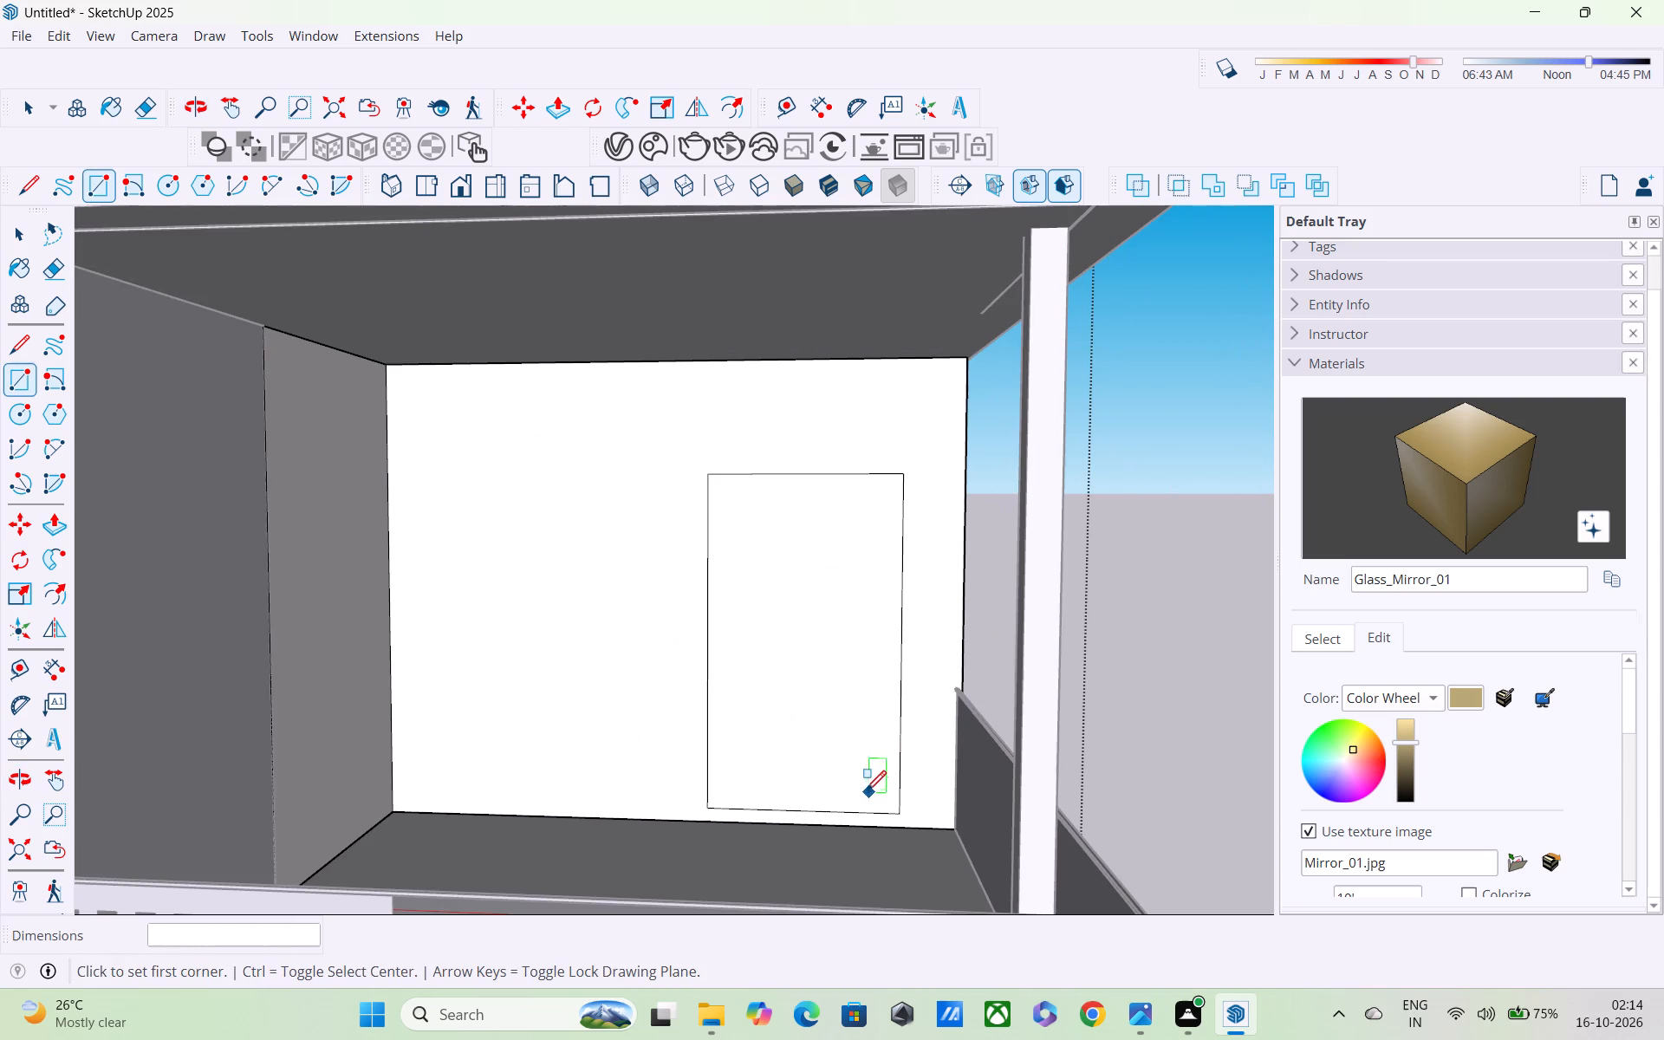
pyautogui.press('p')
pyautogui.click(816, 703)
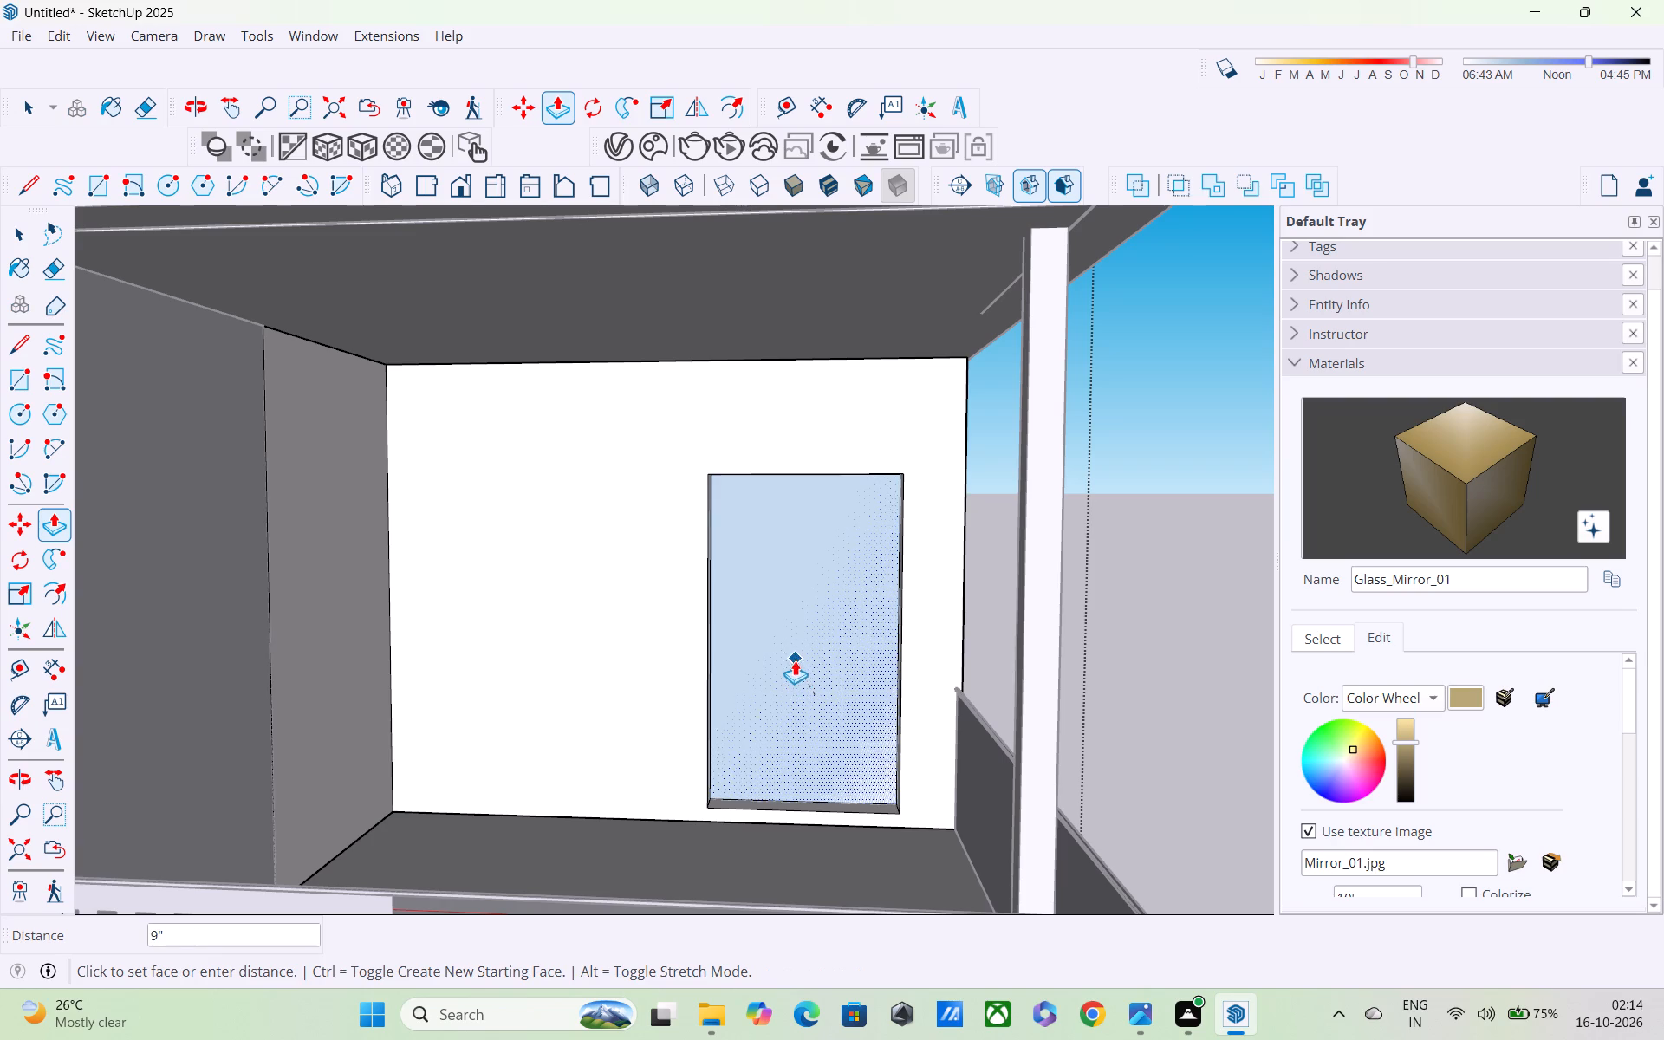
pyautogui.click(793, 658)
# Draw a 9" line across the underside of the lower doorway's head, near the middle of the opening.
pyautogui.scroll(-10, 793, 658)
pyautogui.moveTo(794, 674); pyautogui.dragTo(808, 738, button='middle')
pyautogui.scroll(-5, 801, 713)
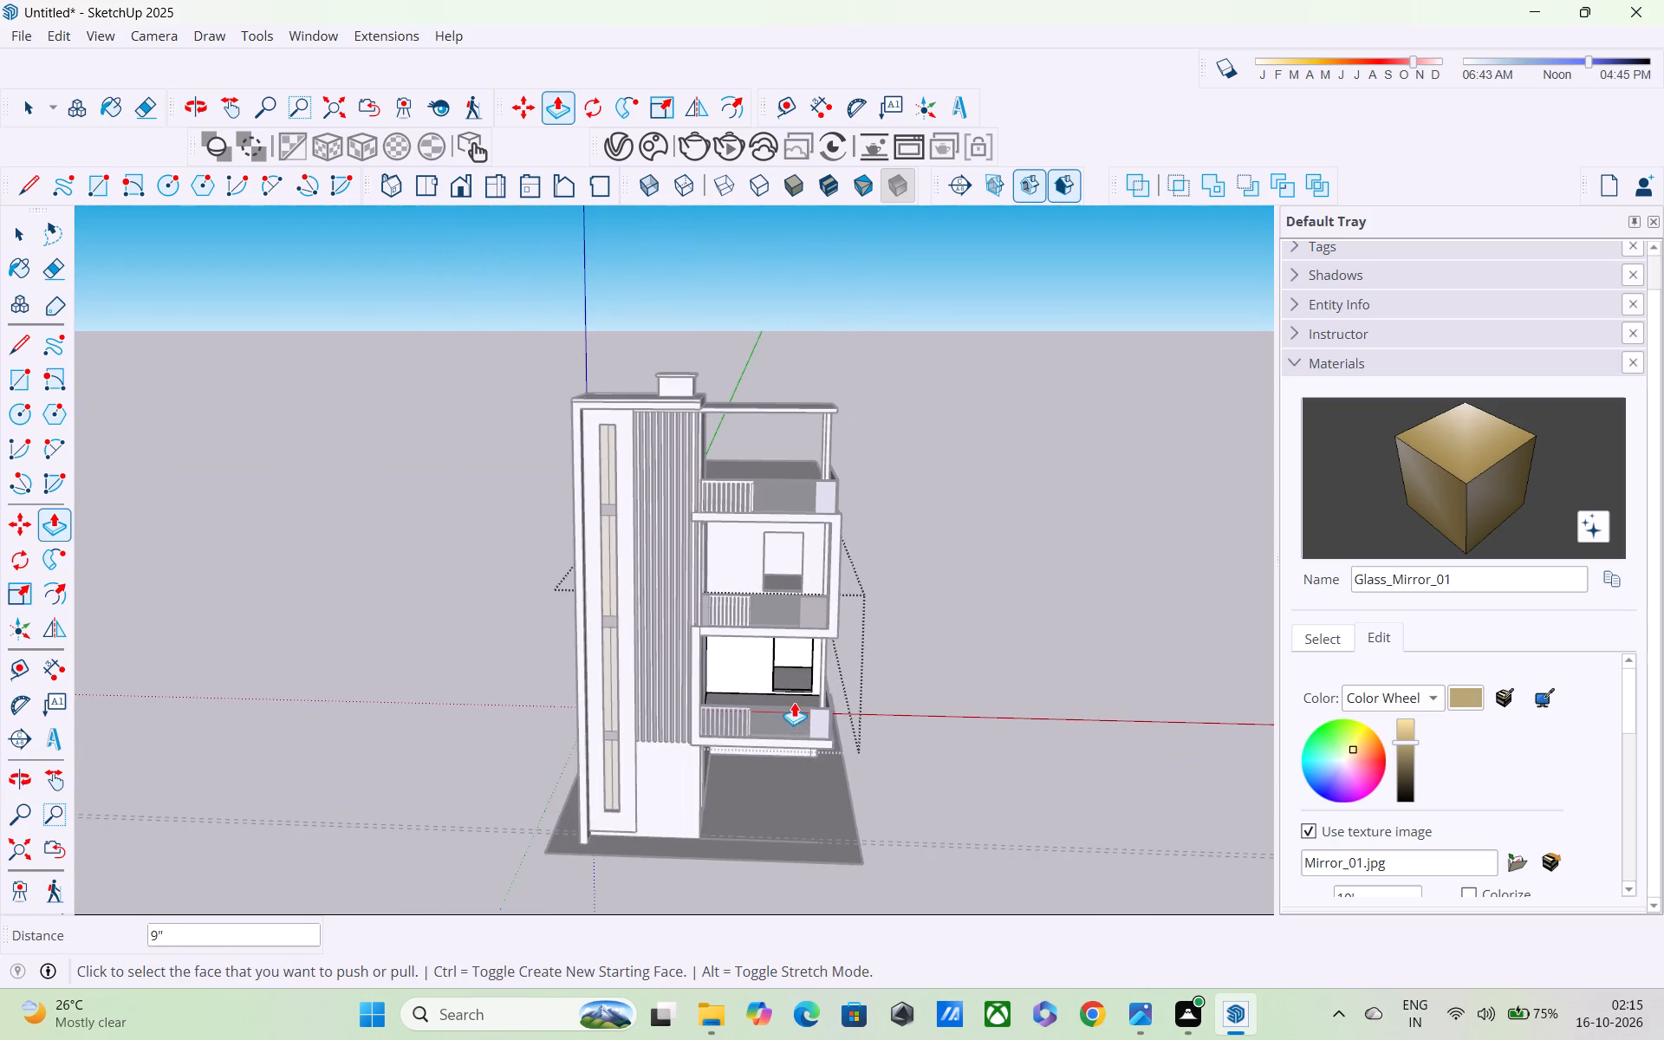
pyautogui.moveTo(794, 701); pyautogui.dragTo(793, 630, button='middle')
pyautogui.scroll(-5, 790, 632)
pyautogui.keyDown('shift'); pyautogui.moveTo(790, 637); pyautogui.dragTo(786, 644, button='middle'); pyautogui.keyUp('shift')
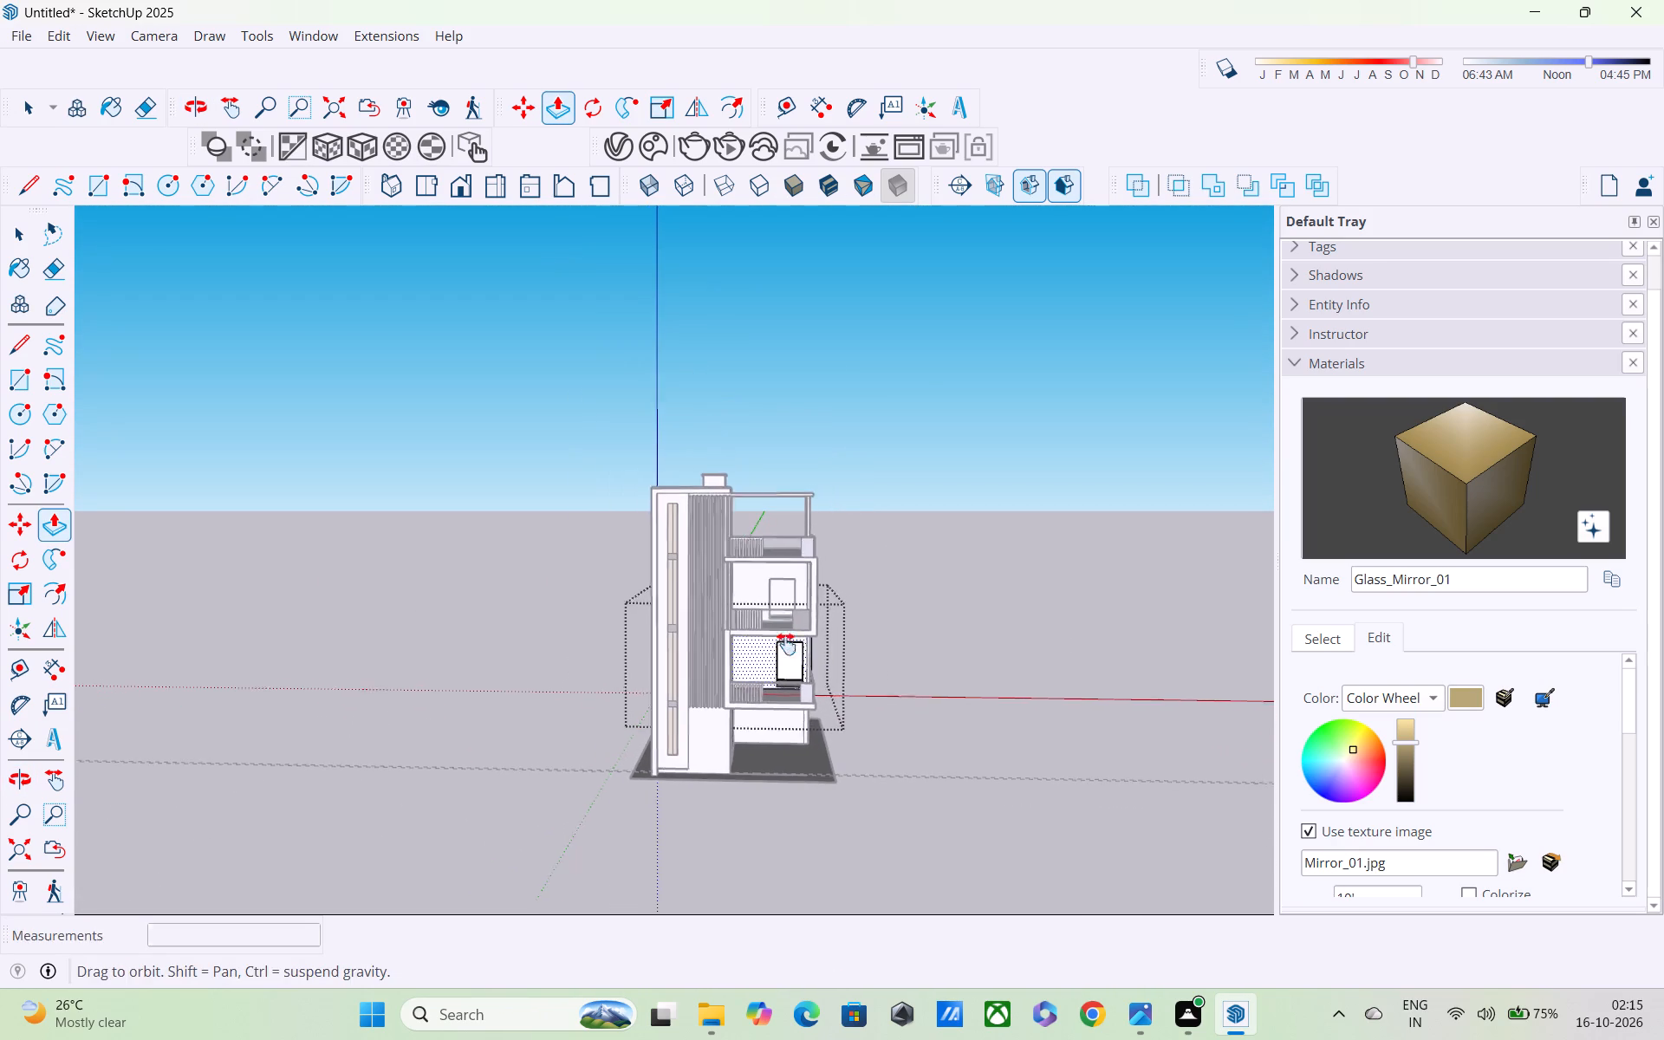
pyautogui.keyDown('shift'); pyautogui.moveTo(786, 644); pyautogui.dragTo(787, 721, button='middle'); pyautogui.keyUp('shift')
pyautogui.scroll(5, 777, 699)
pyautogui.moveTo(782, 699); pyautogui.dragTo(779, 583, button='middle')
pyautogui.scroll(8, 803, 805)
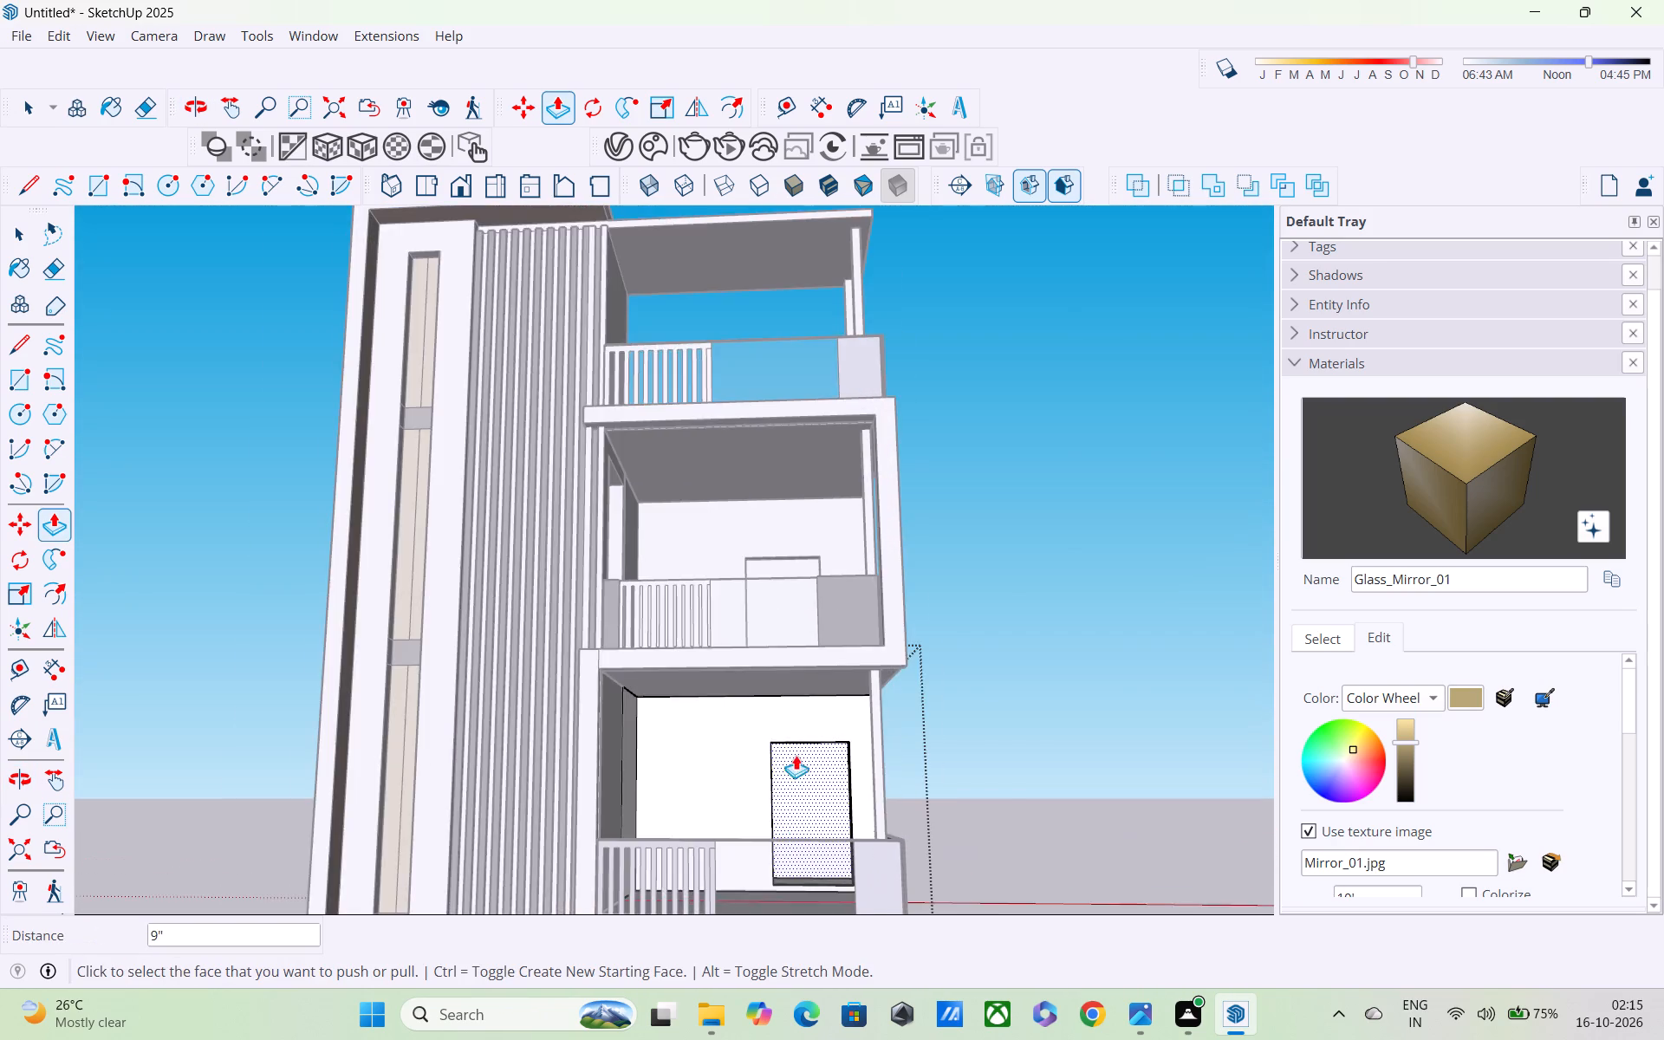
pyautogui.scroll(4, 796, 755)
pyautogui.moveTo(796, 736); pyautogui.dragTo(793, 645, button='middle')
pyautogui.scroll(6, 830, 758)
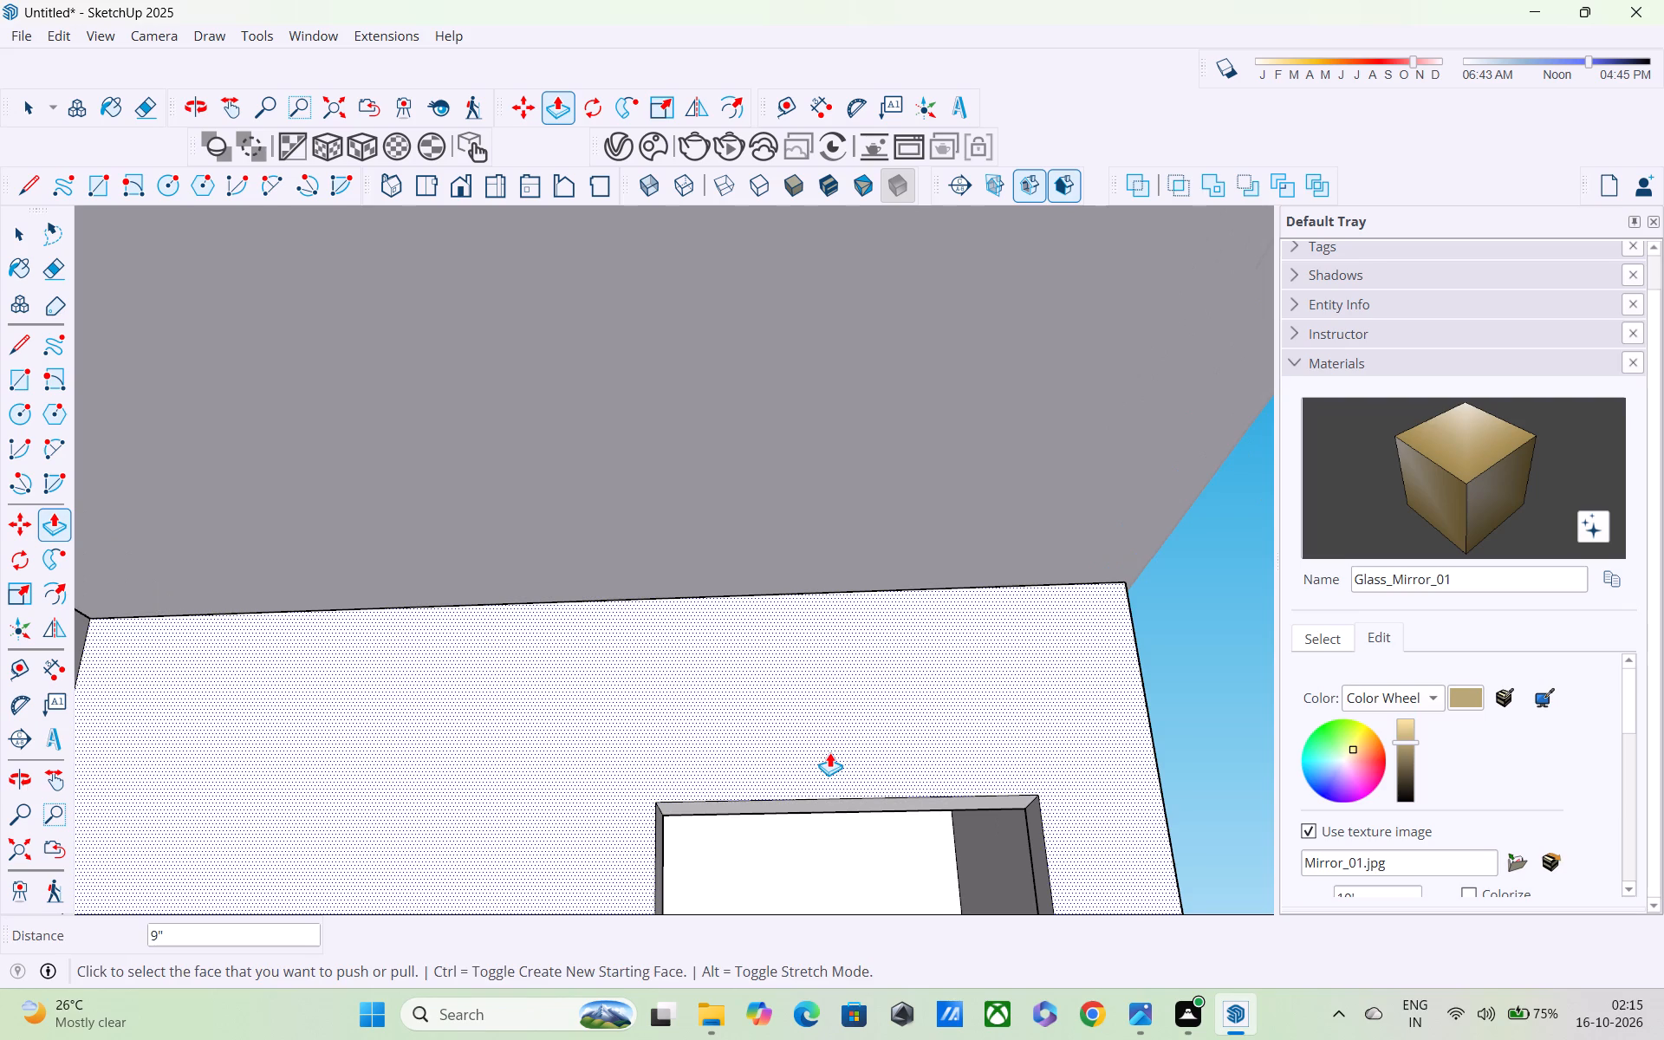
pyautogui.keyDown('shift'); pyautogui.moveTo(829, 752); pyautogui.dragTo(829, 624, button='middle'); pyautogui.keyUp('shift')
pyautogui.scroll(4, 838, 679)
pyautogui.moveTo(838, 679); pyautogui.dragTo(829, 604, button='middle')
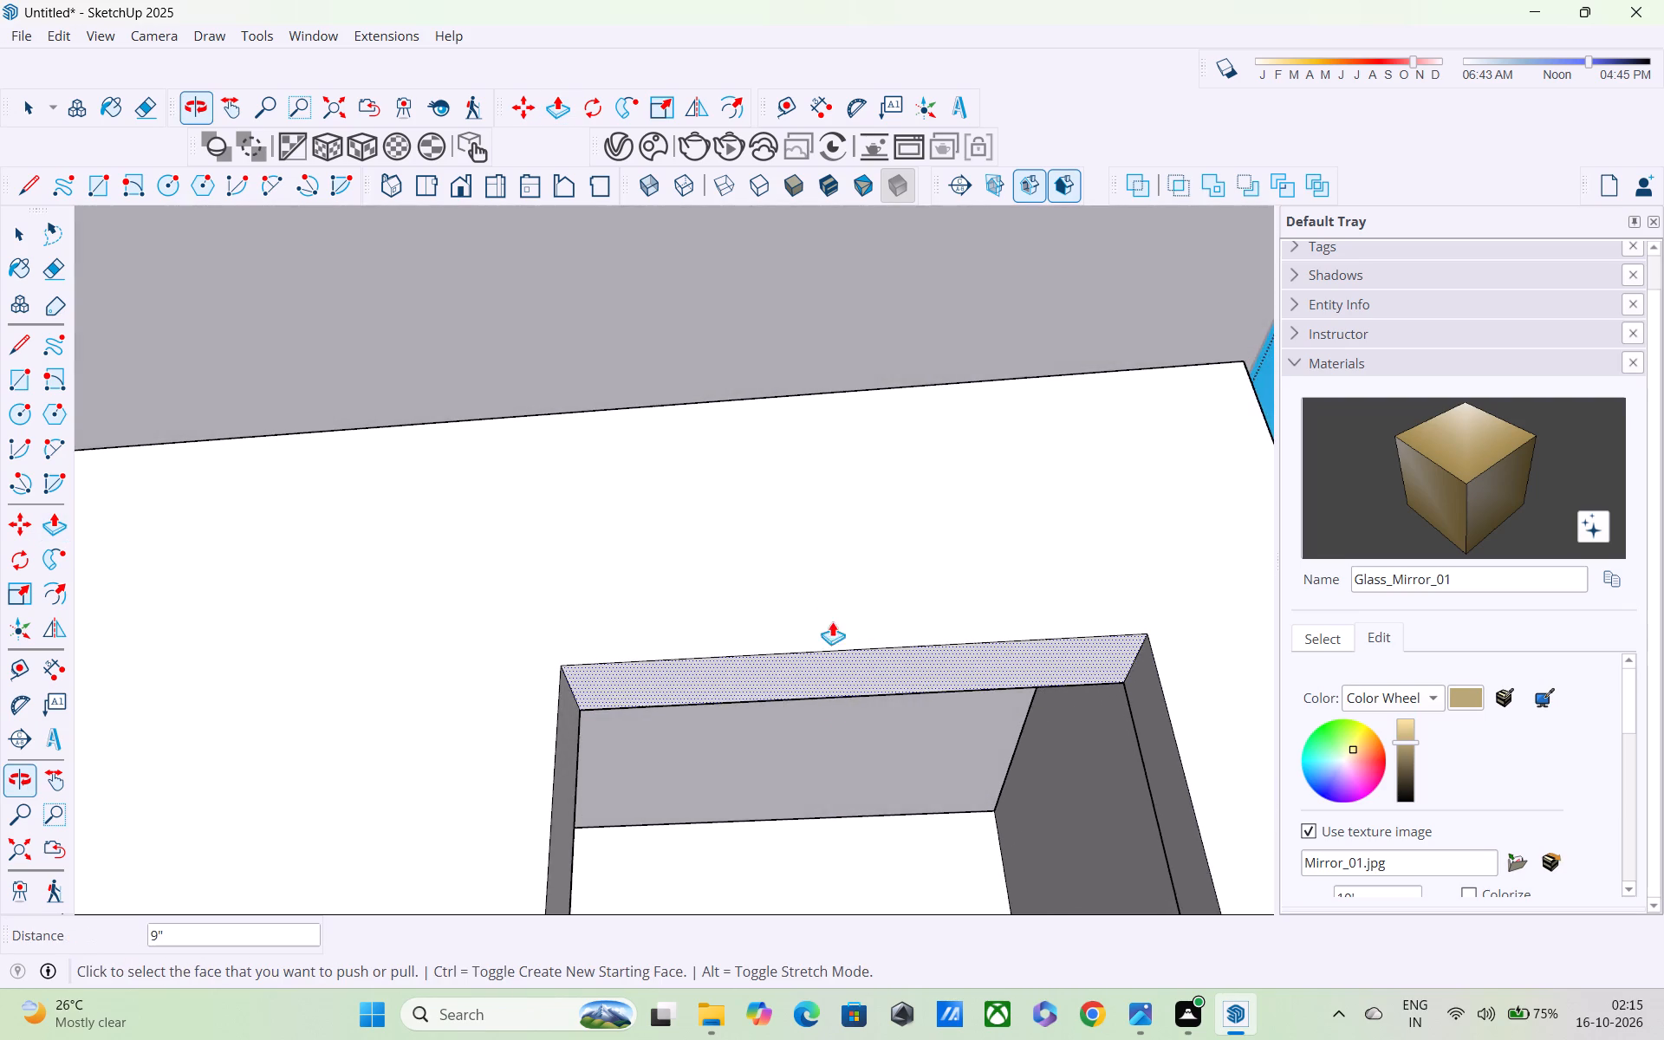
pyautogui.scroll(3, 841, 726)
pyautogui.press('l')
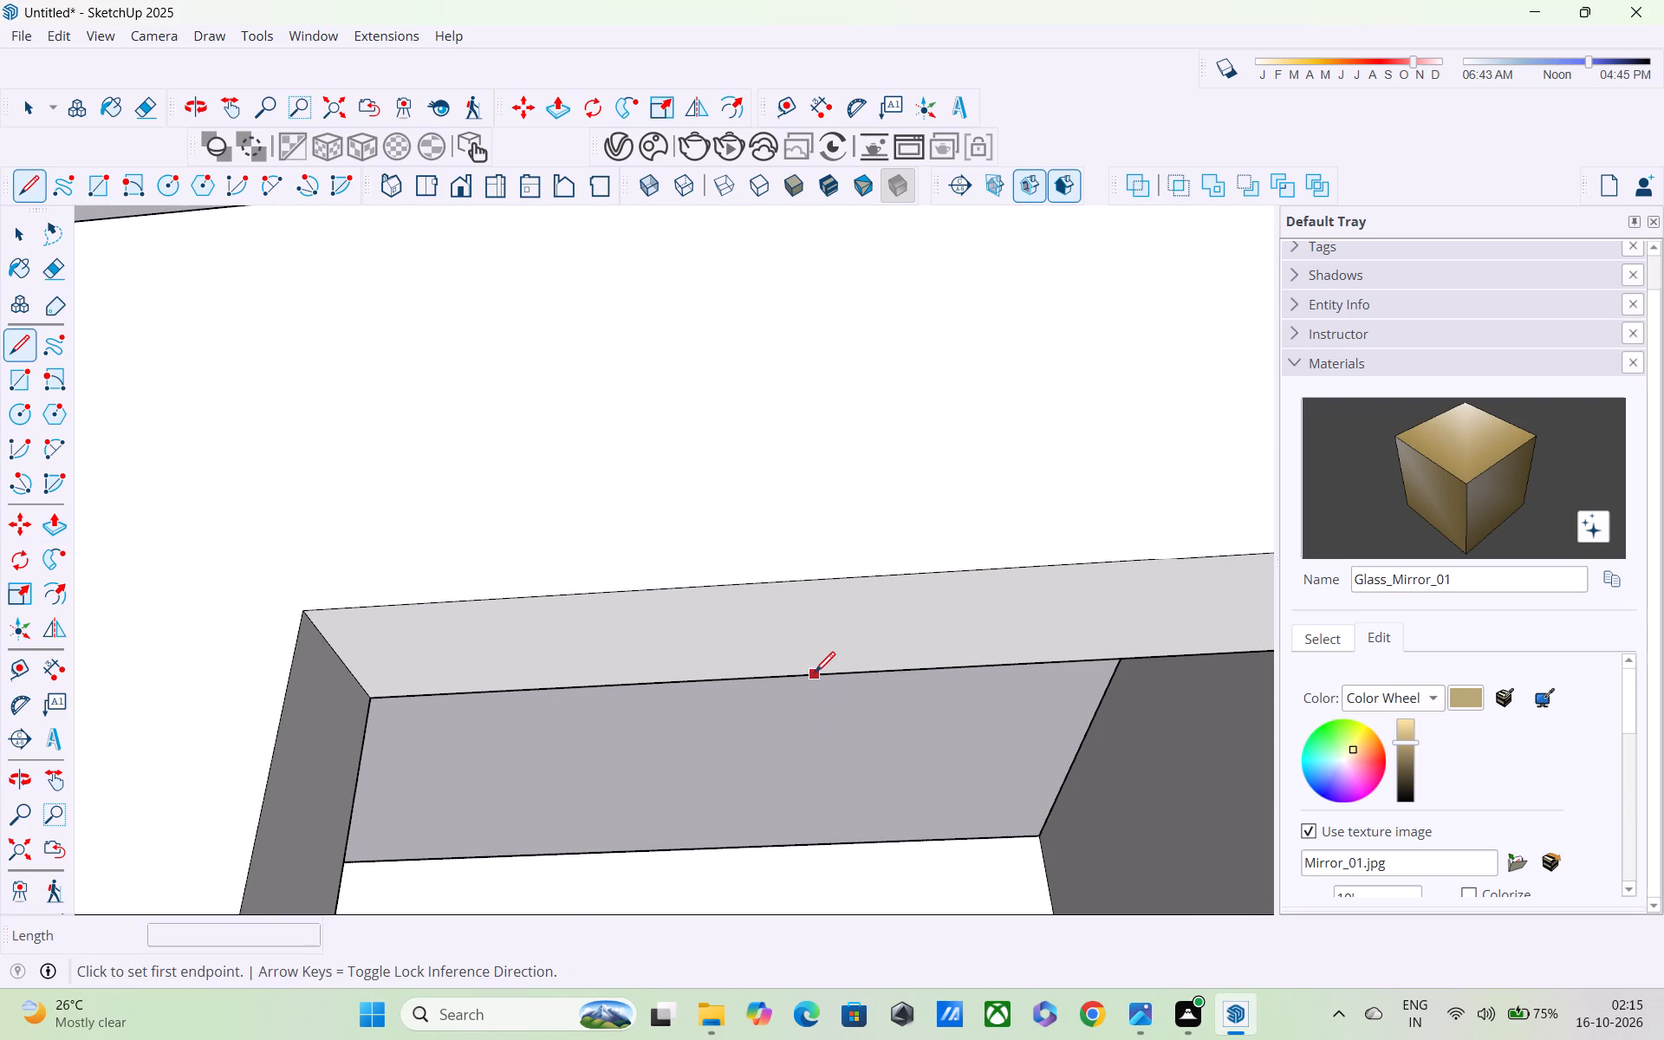
pyautogui.click(815, 674)
pyautogui.click(808, 587)
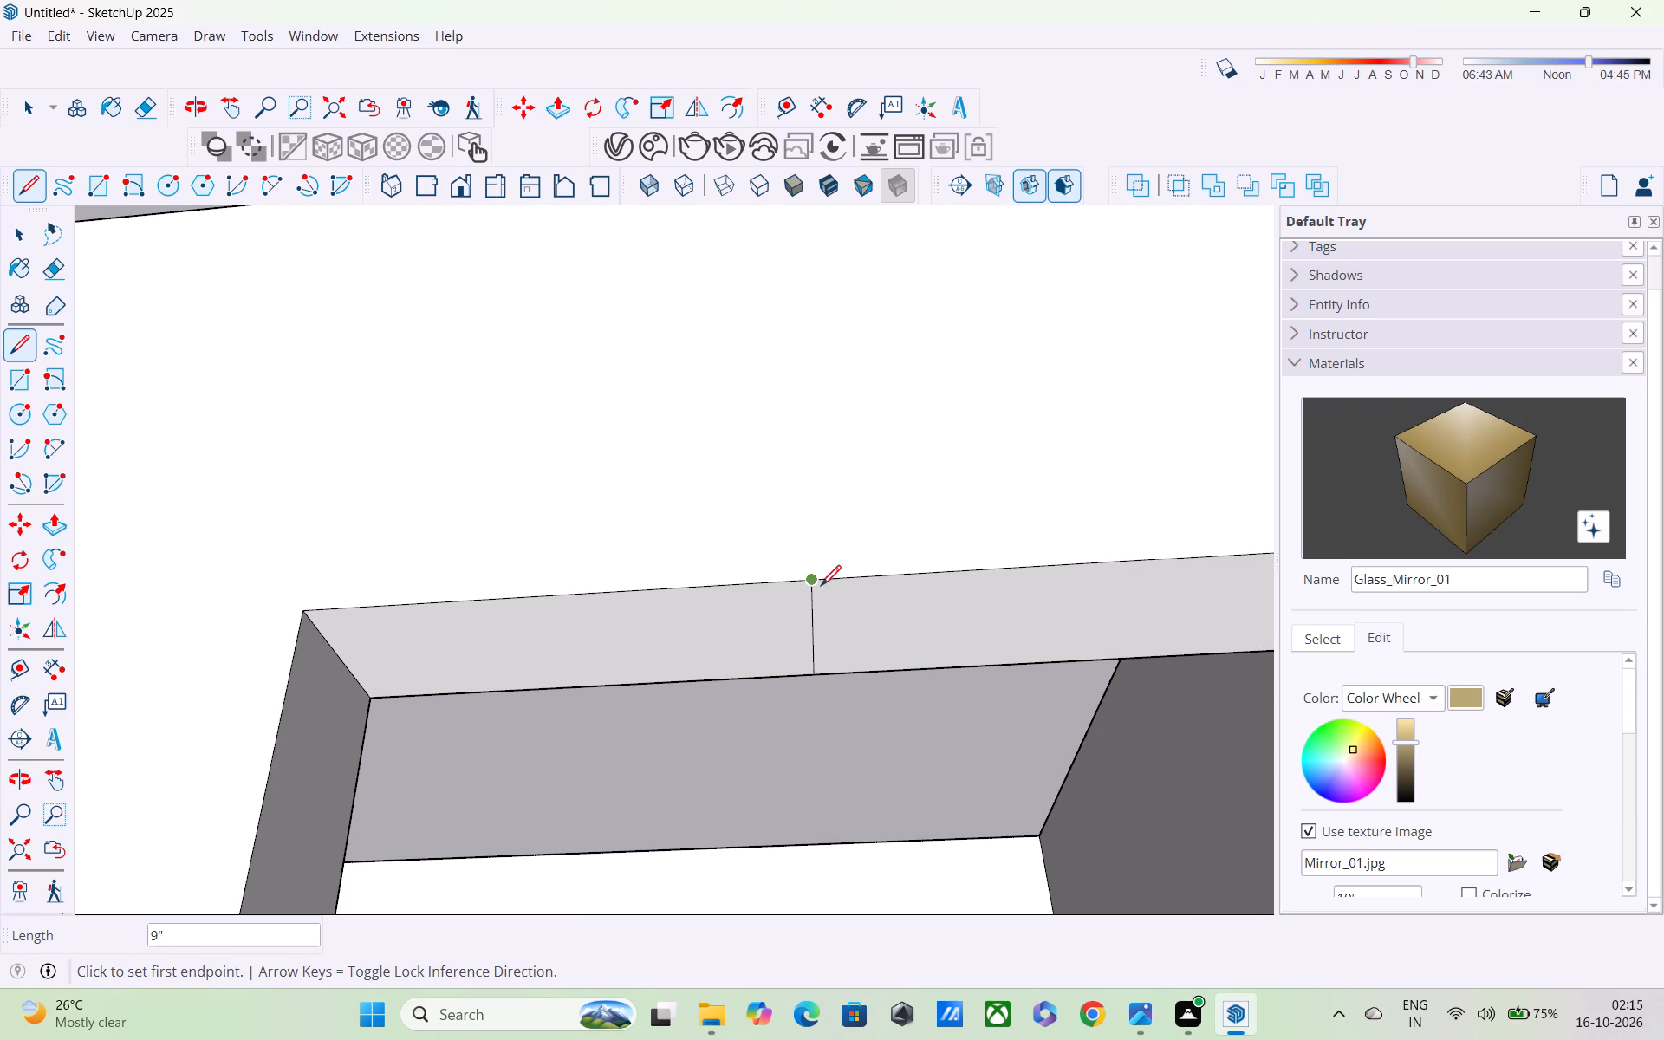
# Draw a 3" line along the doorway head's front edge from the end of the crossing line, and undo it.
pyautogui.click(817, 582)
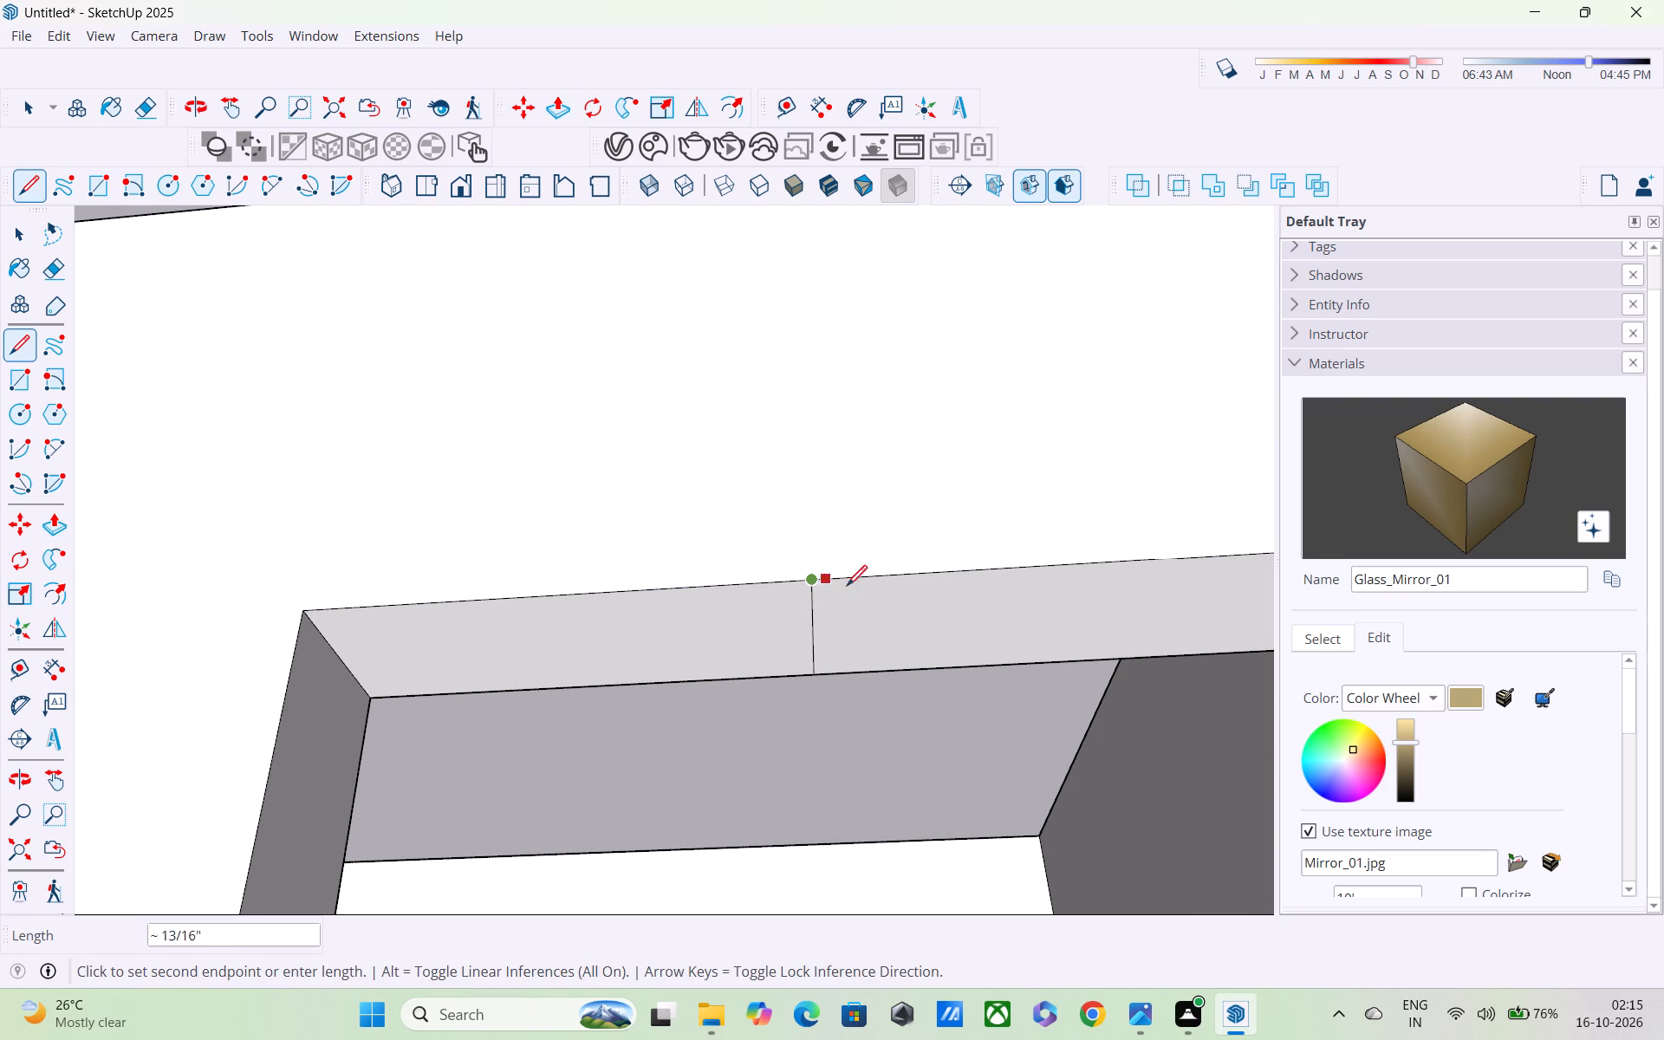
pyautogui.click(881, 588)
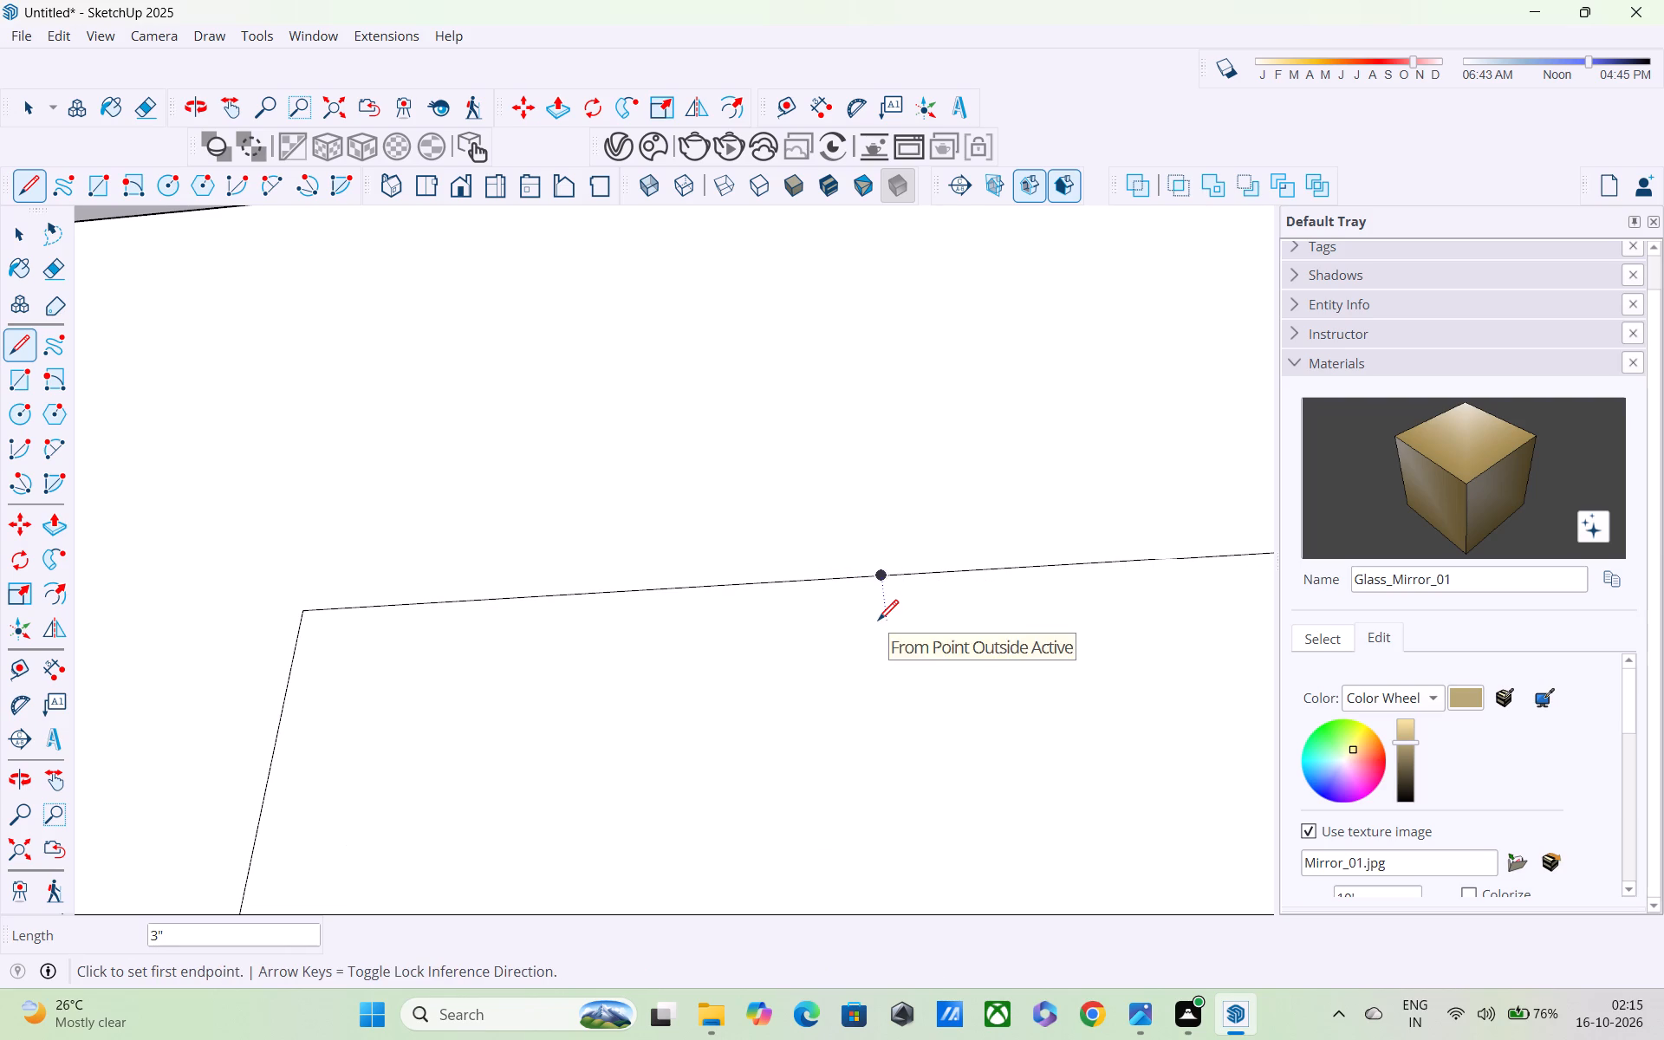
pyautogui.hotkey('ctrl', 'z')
# Draw a second line across the underside of the doorway head beside the first, marking off a narrow strip.
pyautogui.scroll(-2, 876, 624)
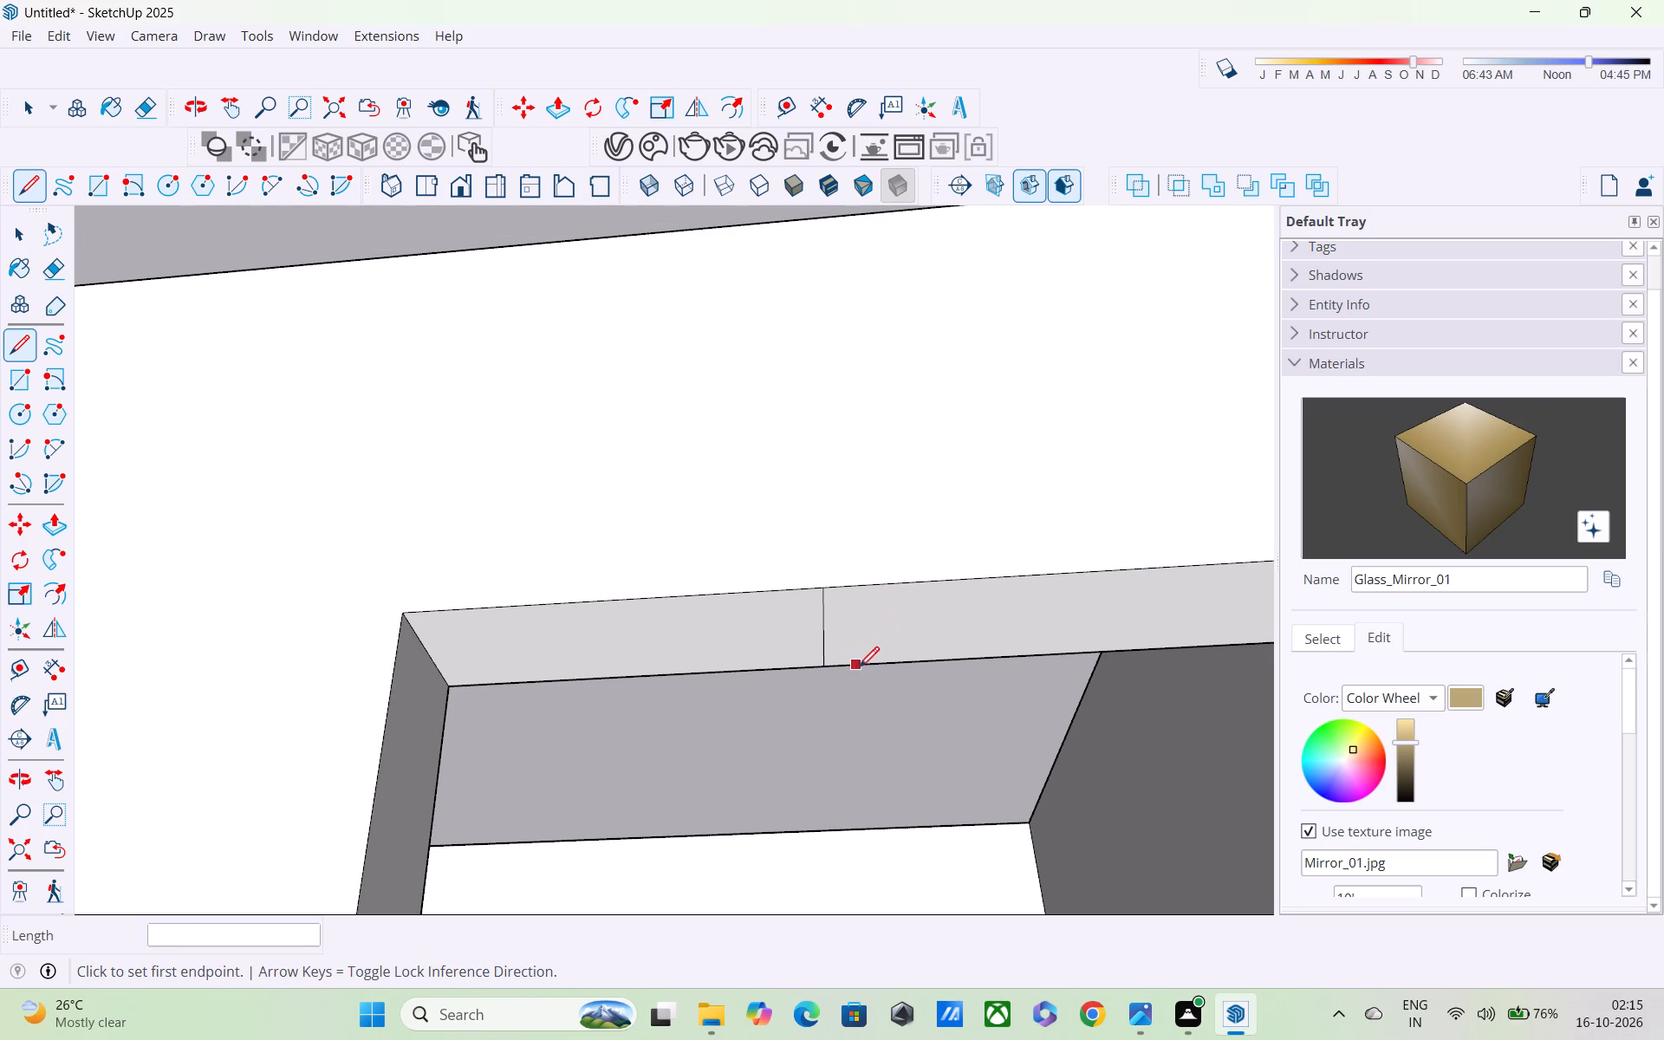
pyautogui.click(897, 667)
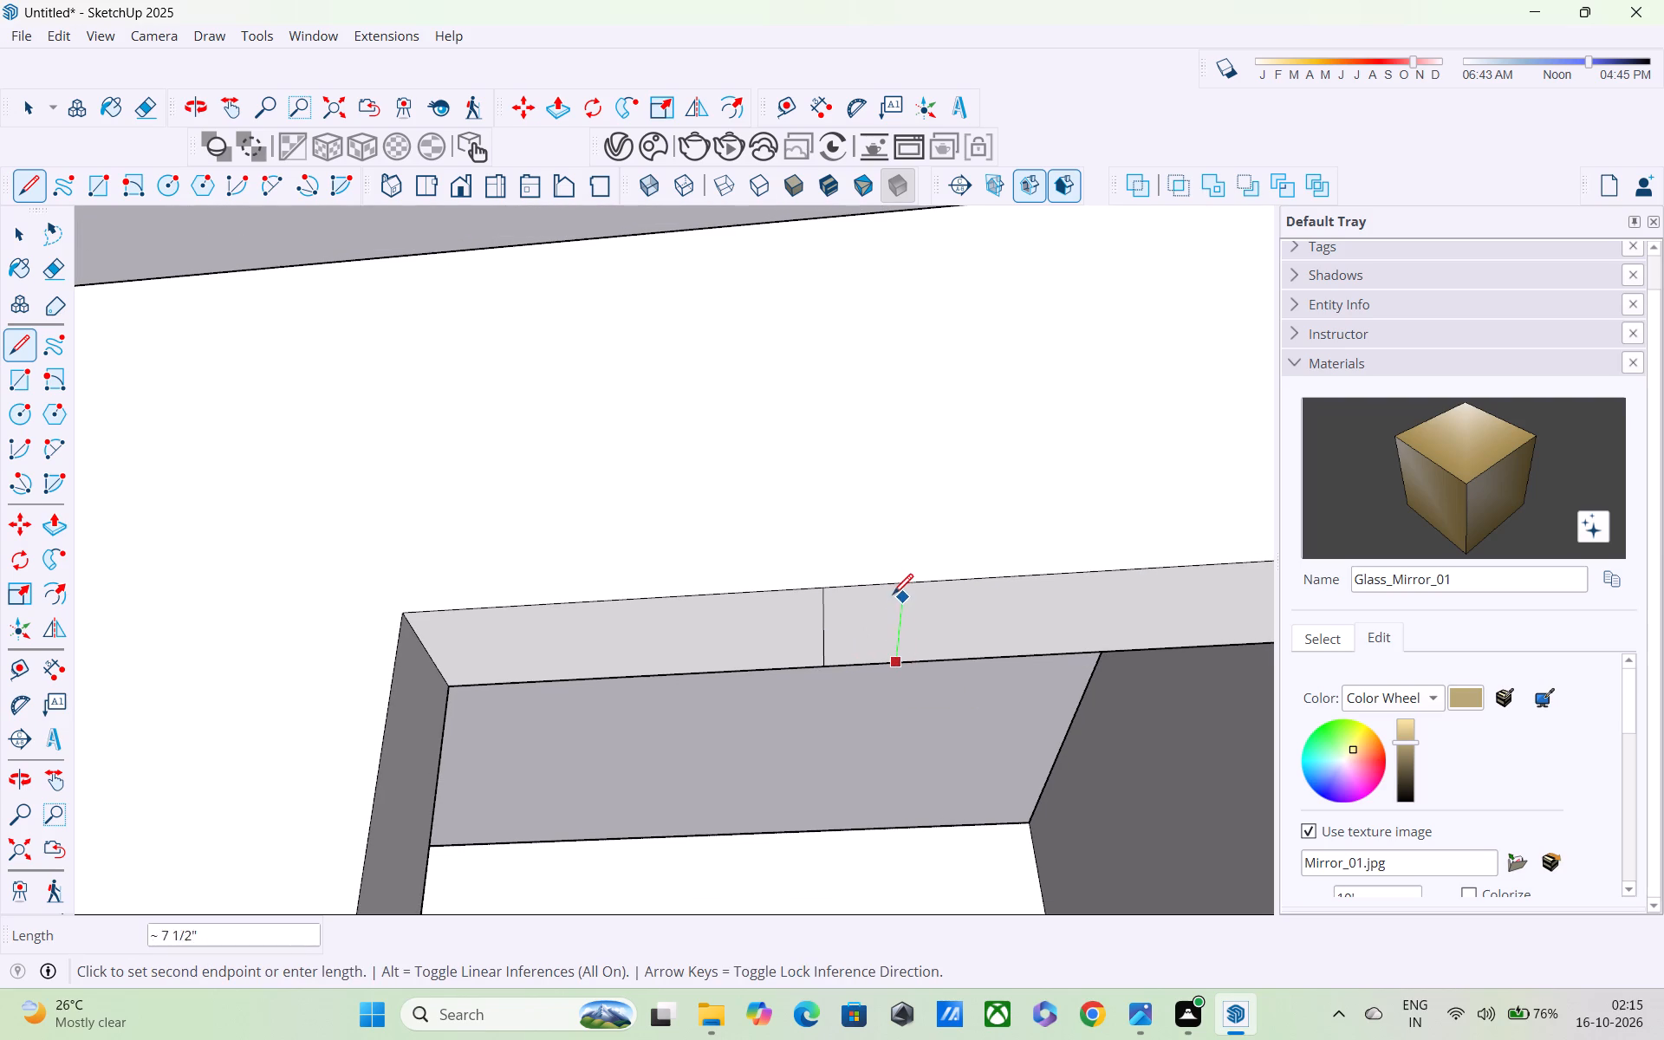
pyautogui.click(898, 592)
# Push/Pull the narrow strip about 7' 3 3/8" down to the sill to form a vertical divider in the doorway.
pyautogui.scroll(-3, 899, 595)
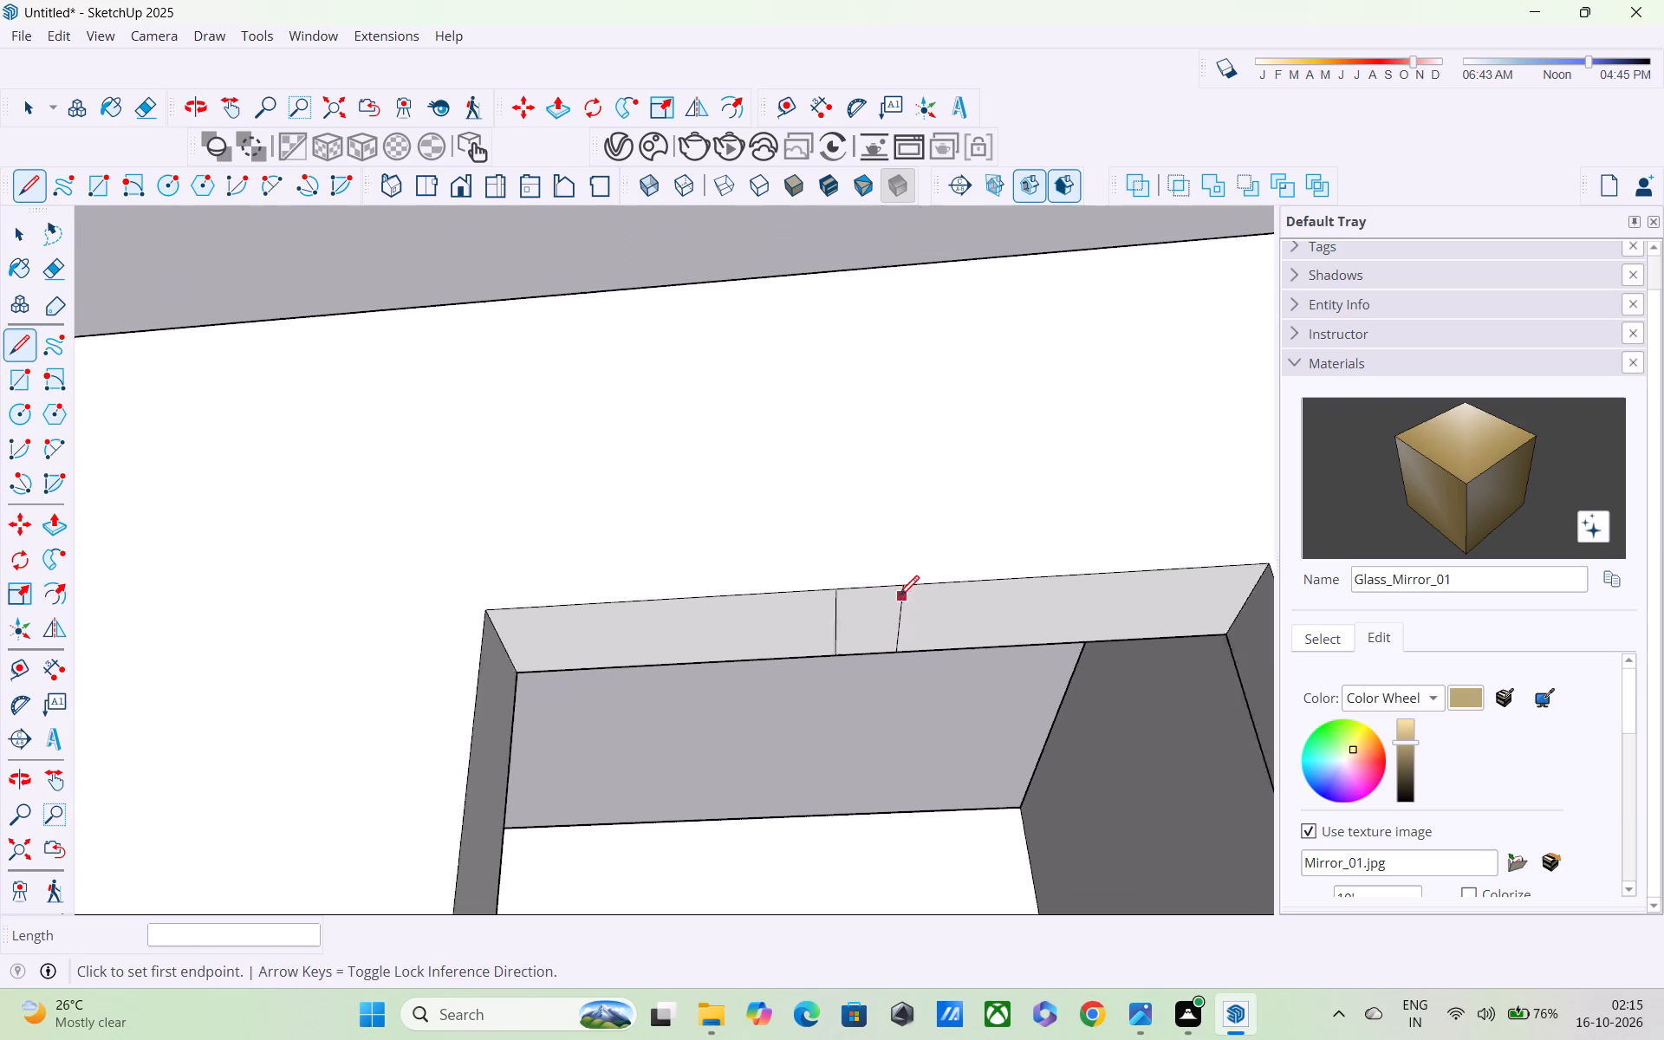
pyautogui.scroll(-5, 899, 598)
pyautogui.press('space')
pyautogui.press('p')
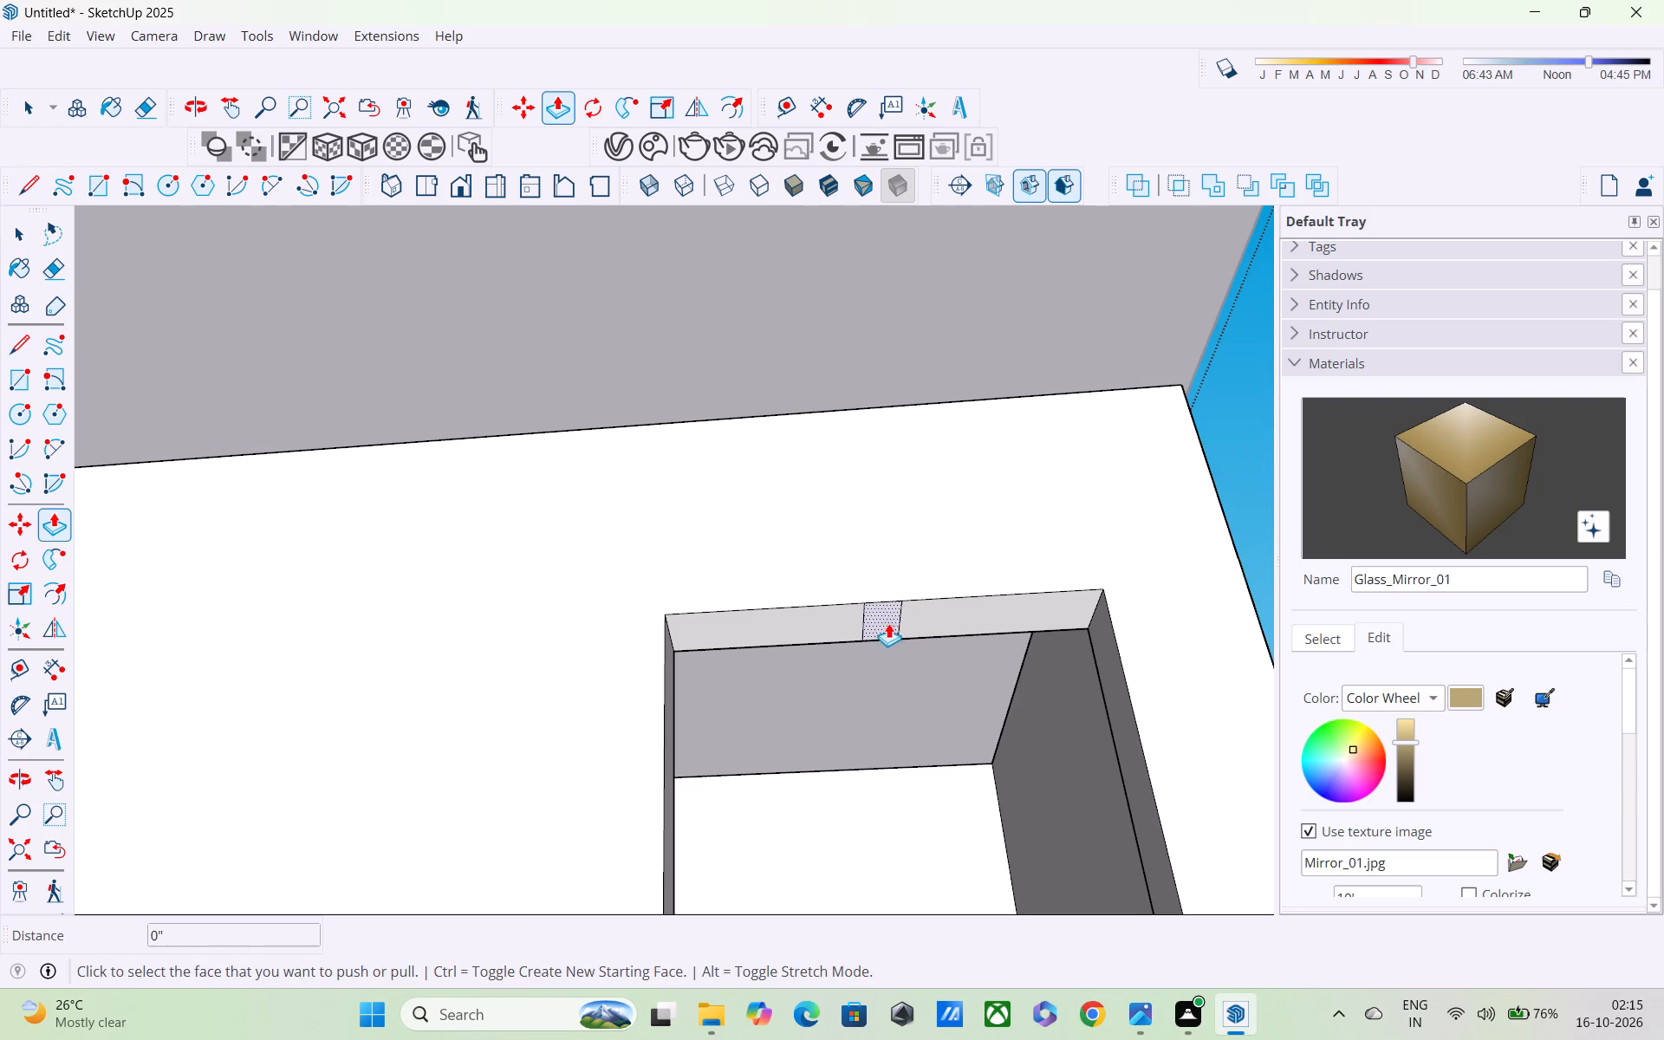
pyautogui.click(887, 613)
pyautogui.scroll(-12, 887, 713)
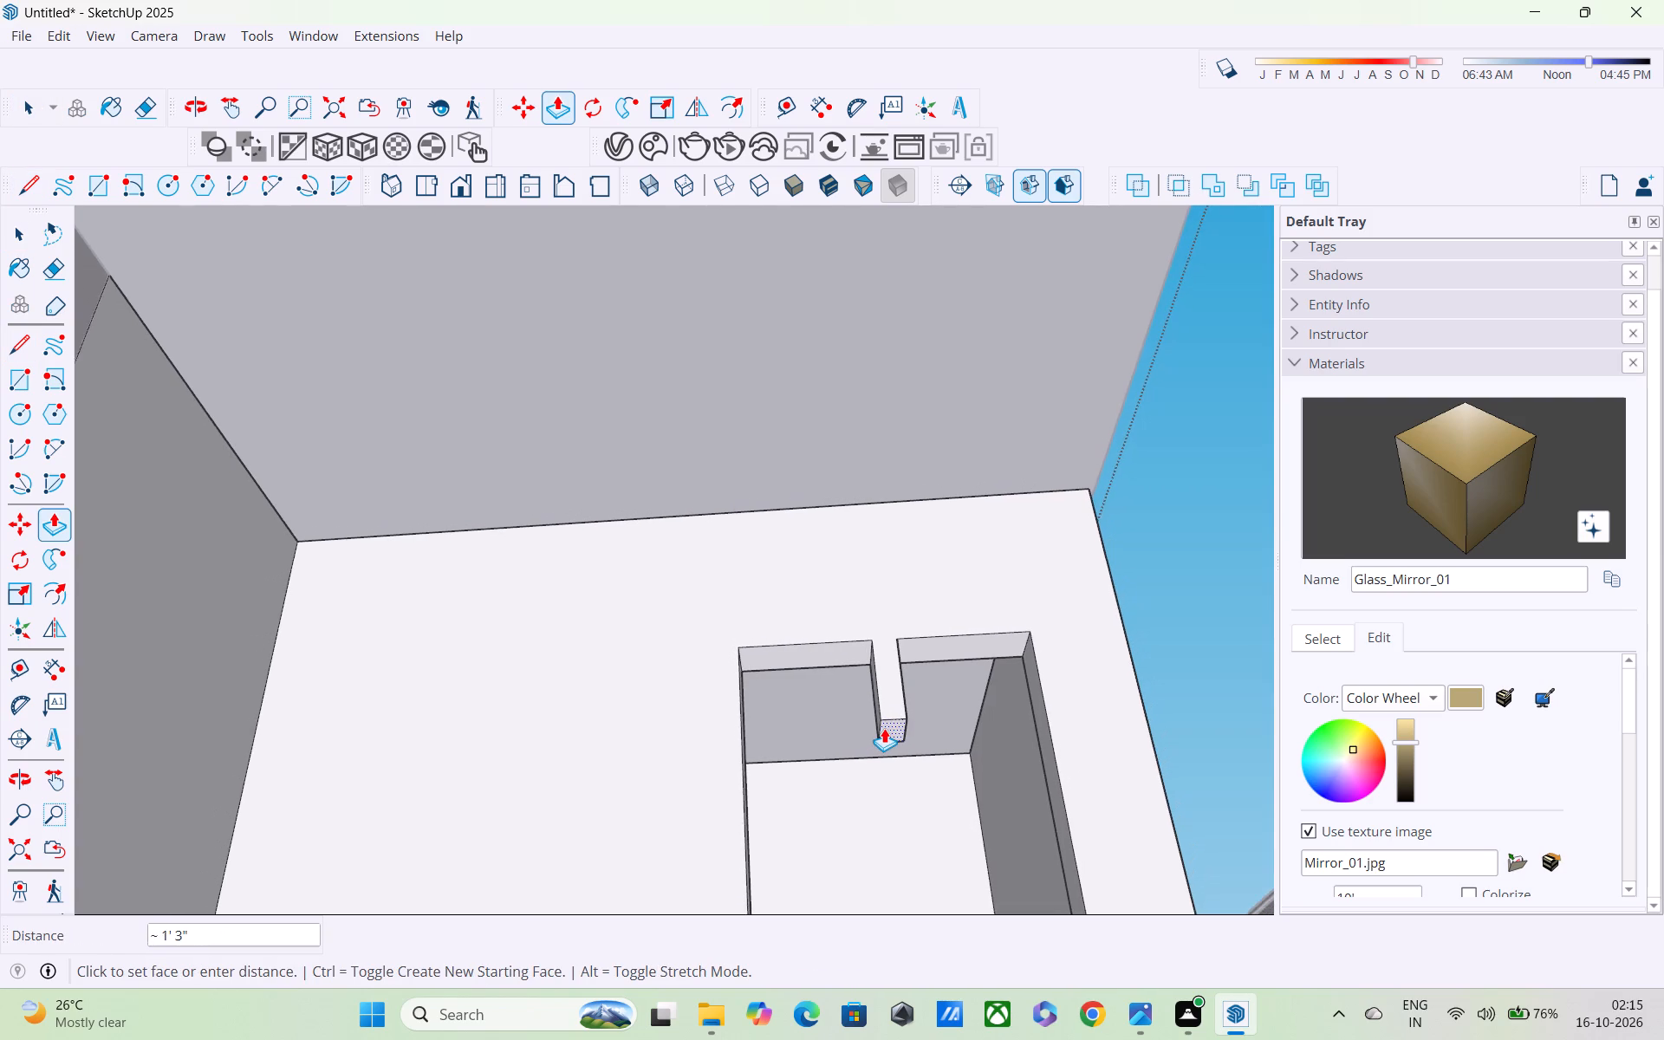
pyautogui.scroll(-3, 884, 728)
pyautogui.keyDown('shift'); pyautogui.moveTo(883, 726); pyautogui.dragTo(874, 668, button='middle'); pyautogui.keyUp('shift')
pyautogui.scroll(-5, 874, 666)
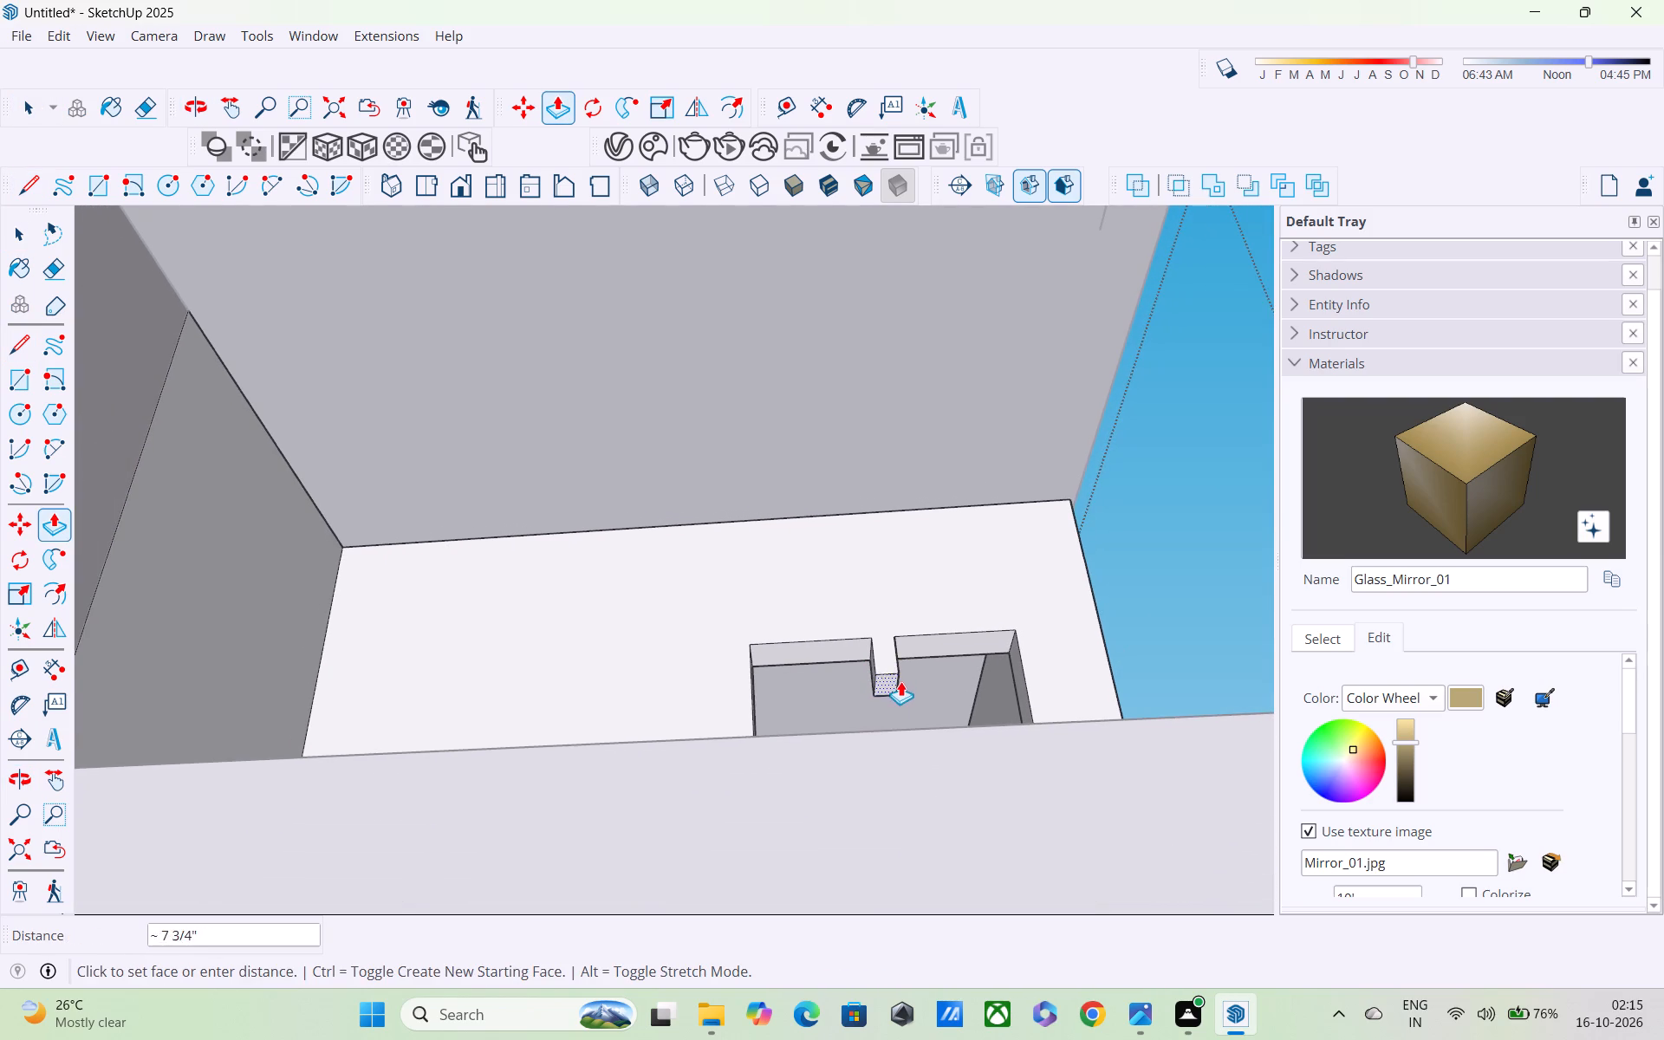
pyautogui.scroll(-1, 900, 682)
pyautogui.moveTo(901, 692); pyautogui.dragTo(945, 871, button='middle')
pyautogui.moveTo(900, 691); pyautogui.dragTo(899, 815, button='middle')
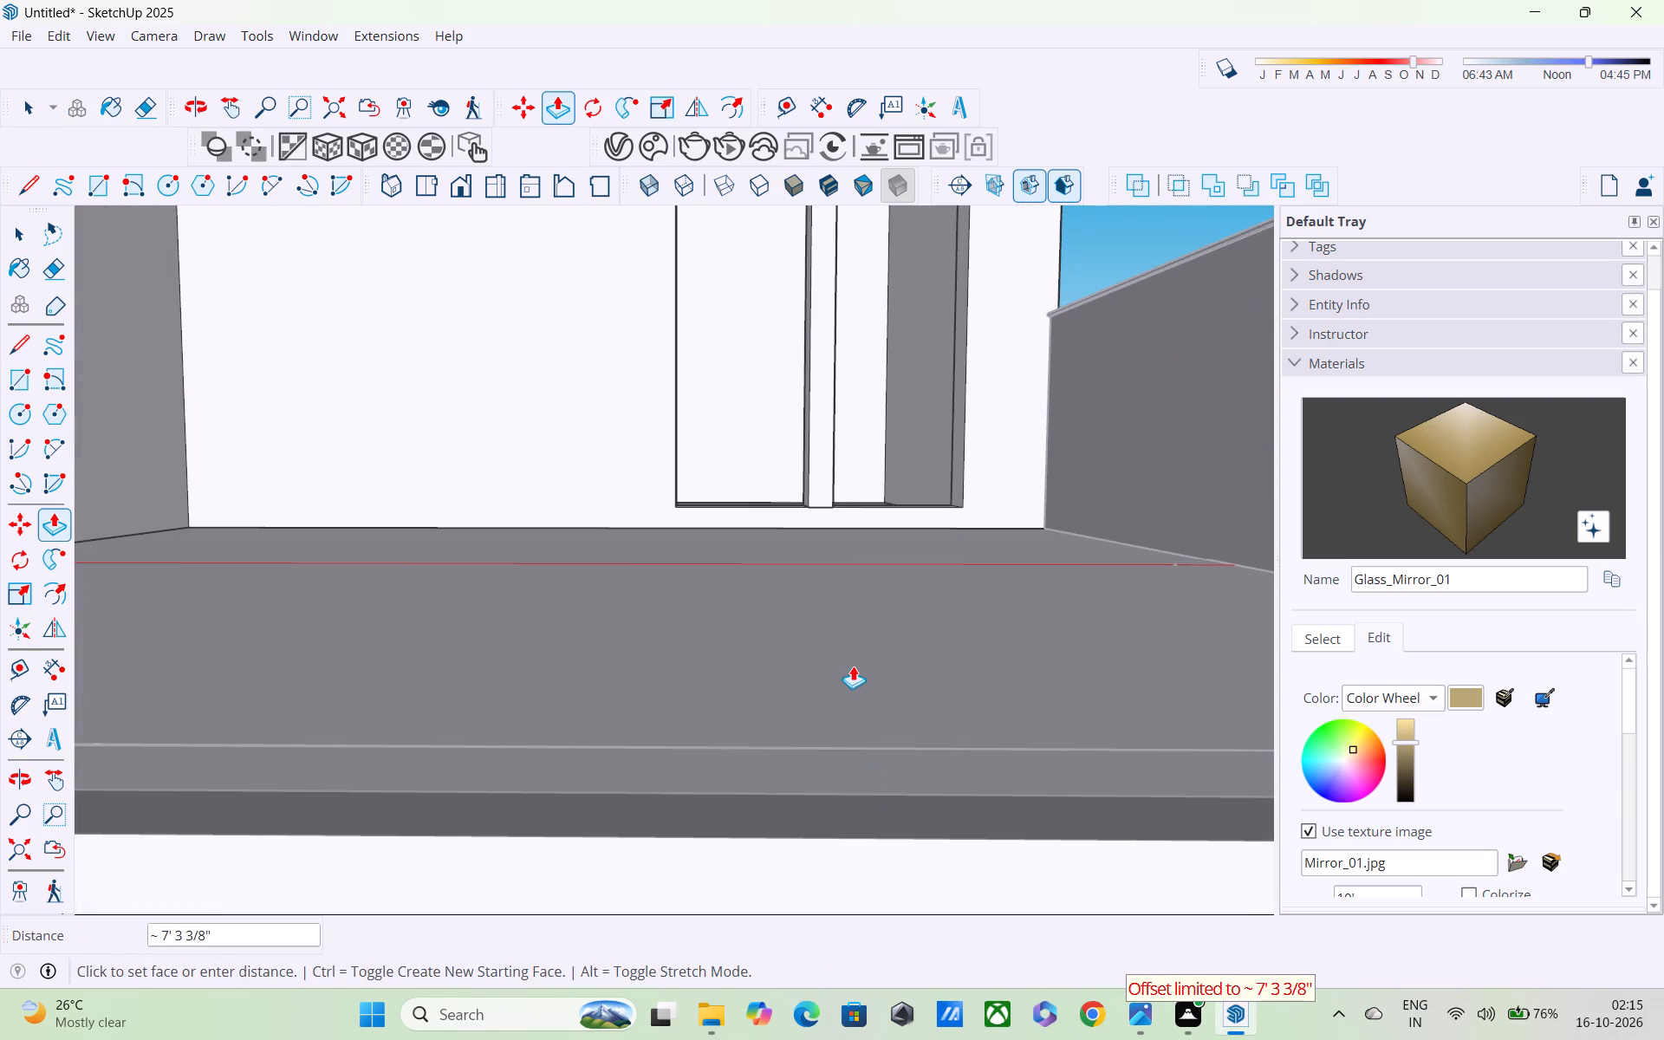
pyautogui.click(841, 608)
# Examine the lower balcony's divided doorway from above and from the open side.
pyautogui.moveTo(840, 634); pyautogui.dragTo(670, 863, button='middle')
pyautogui.scroll(-5, 673, 867)
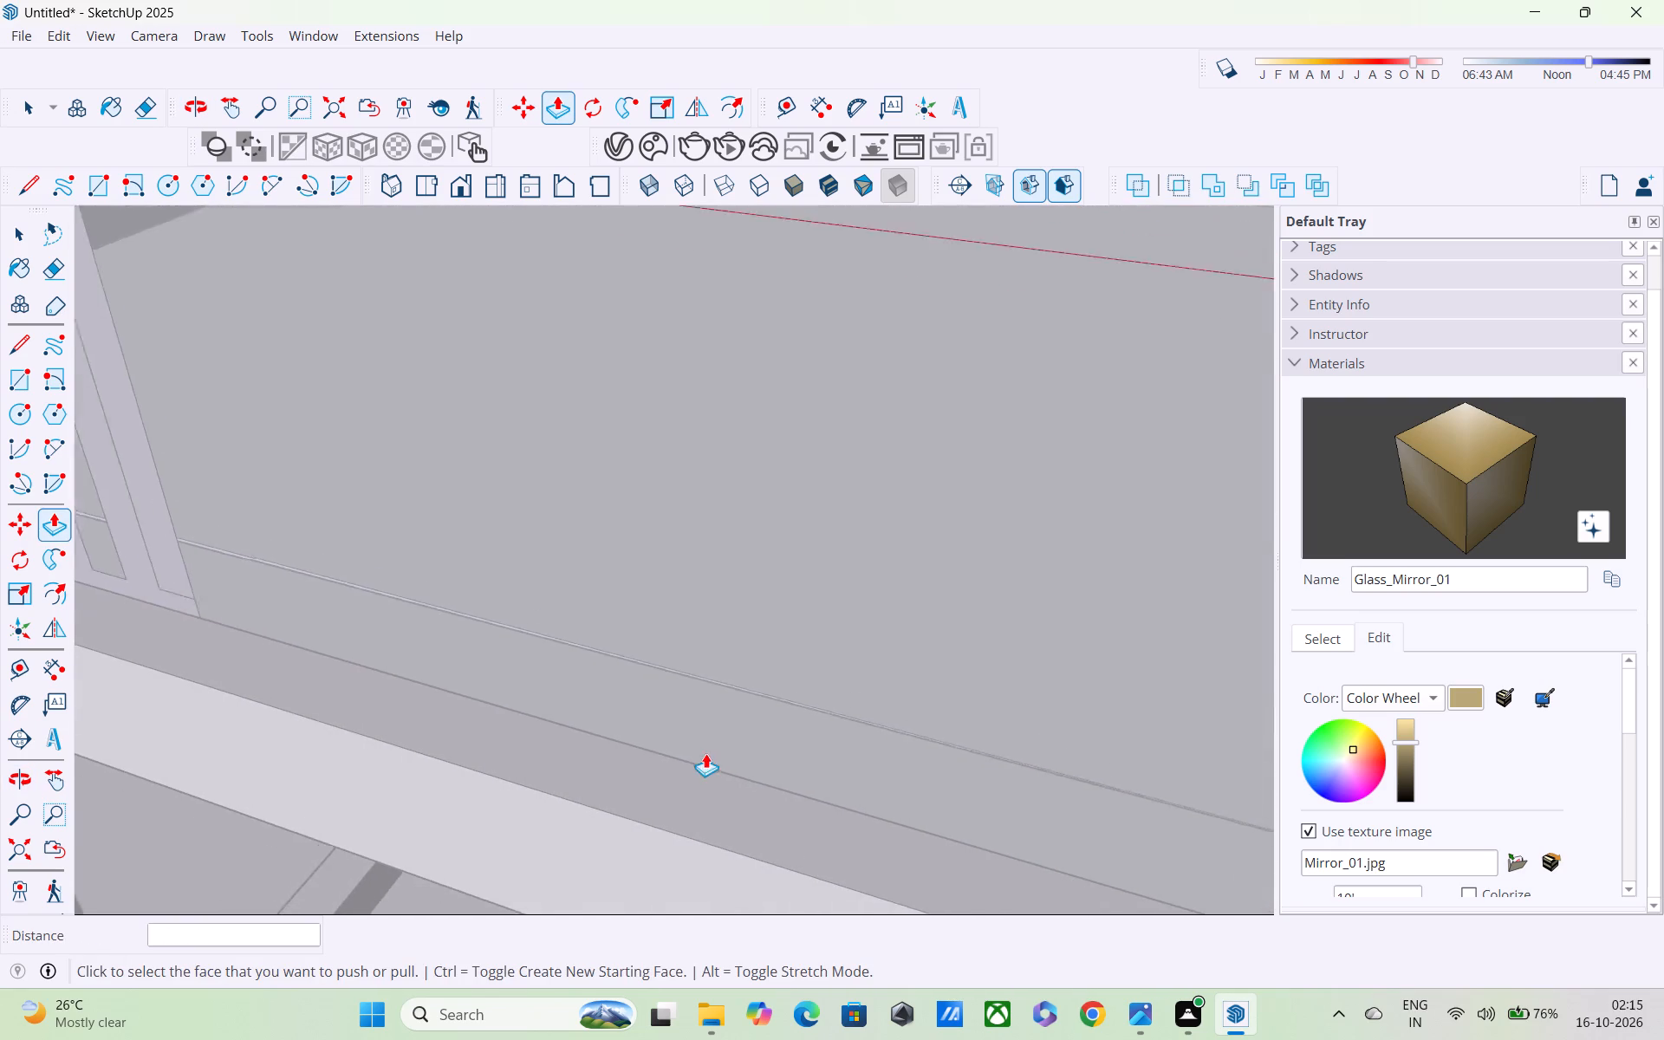
pyautogui.scroll(-2, 705, 753)
pyautogui.scroll(-1, 764, 694)
pyautogui.keyDown('shift'); pyautogui.moveTo(766, 703); pyautogui.dragTo(817, 1027, button='middle'); pyautogui.keyUp('shift')
pyautogui.keyDown('shift'); pyautogui.scroll(1, 817, 975); pyautogui.keyUp('shift')
pyautogui.scroll(-4, 830, 725)
pyautogui.scroll(-1, 874, 611)
pyautogui.moveTo(874, 615); pyautogui.dragTo(653, 809, button='middle')
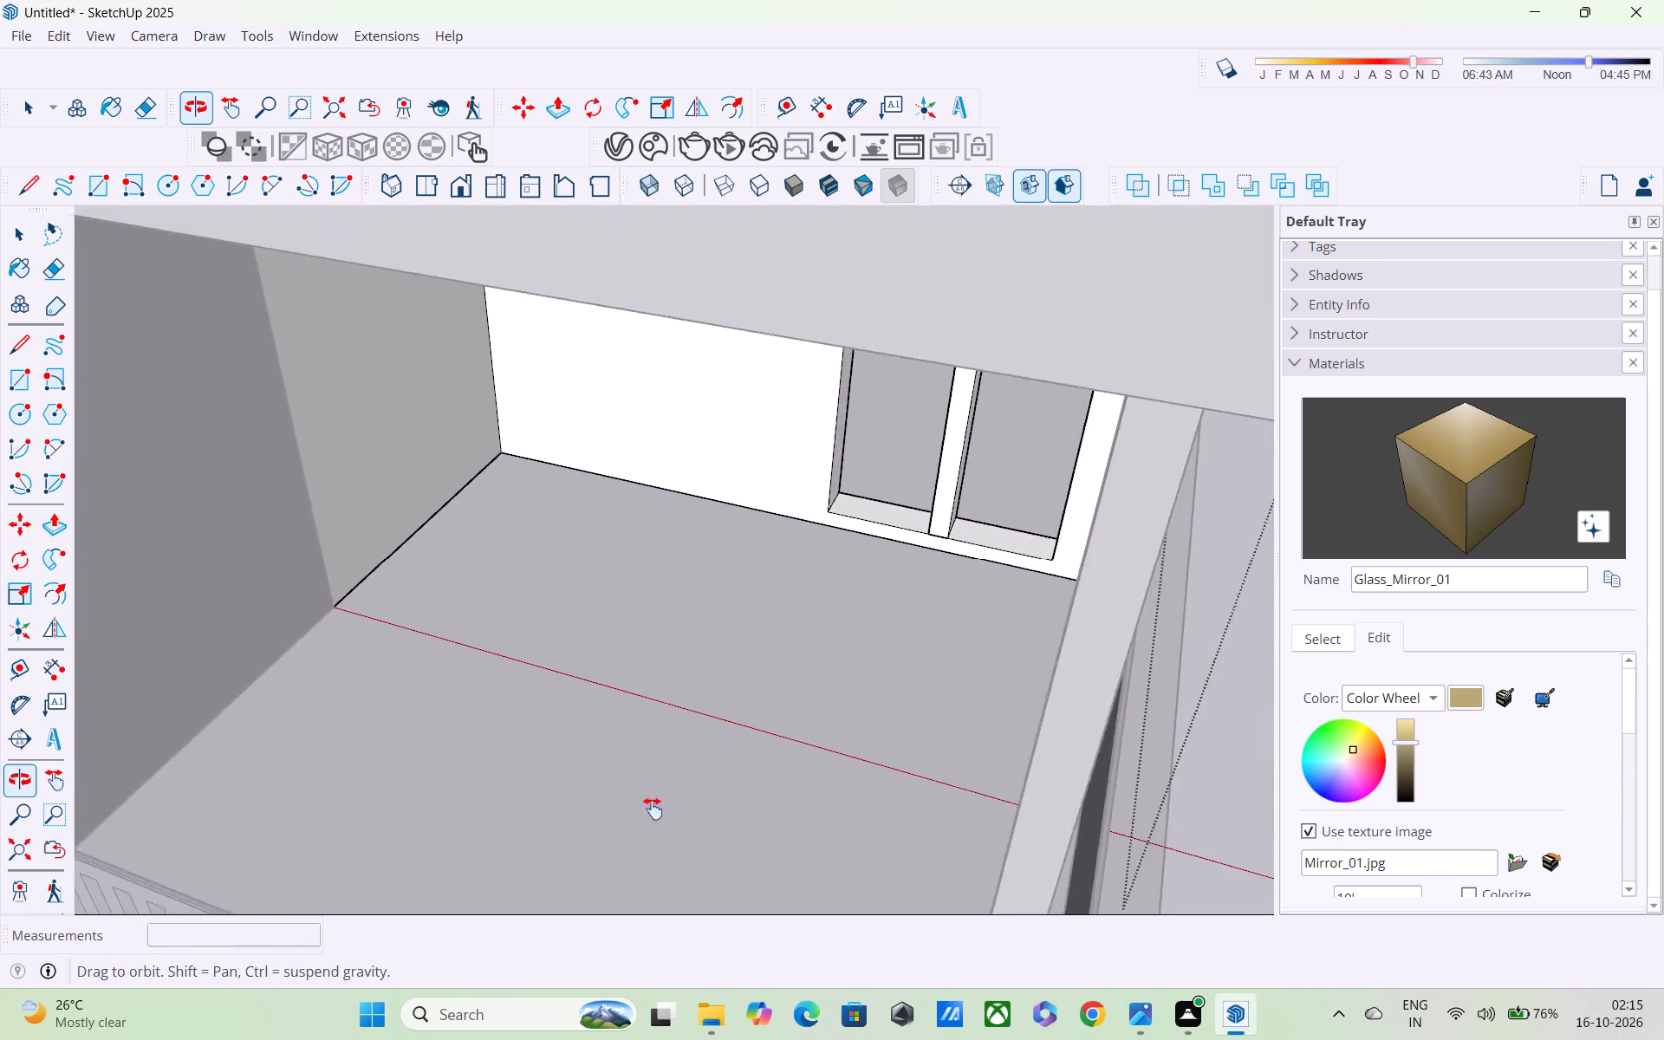
pyautogui.moveTo(653, 809); pyautogui.dragTo(634, 777, button='middle')
pyautogui.scroll(-1, 702, 679)
pyautogui.moveTo(694, 616); pyautogui.dragTo(694, 499, button='middle')
pyautogui.scroll(4, 832, 445)
pyautogui.moveTo(840, 429); pyautogui.dragTo(742, 452, button='middle')
pyautogui.scroll(-6, 606, 467)
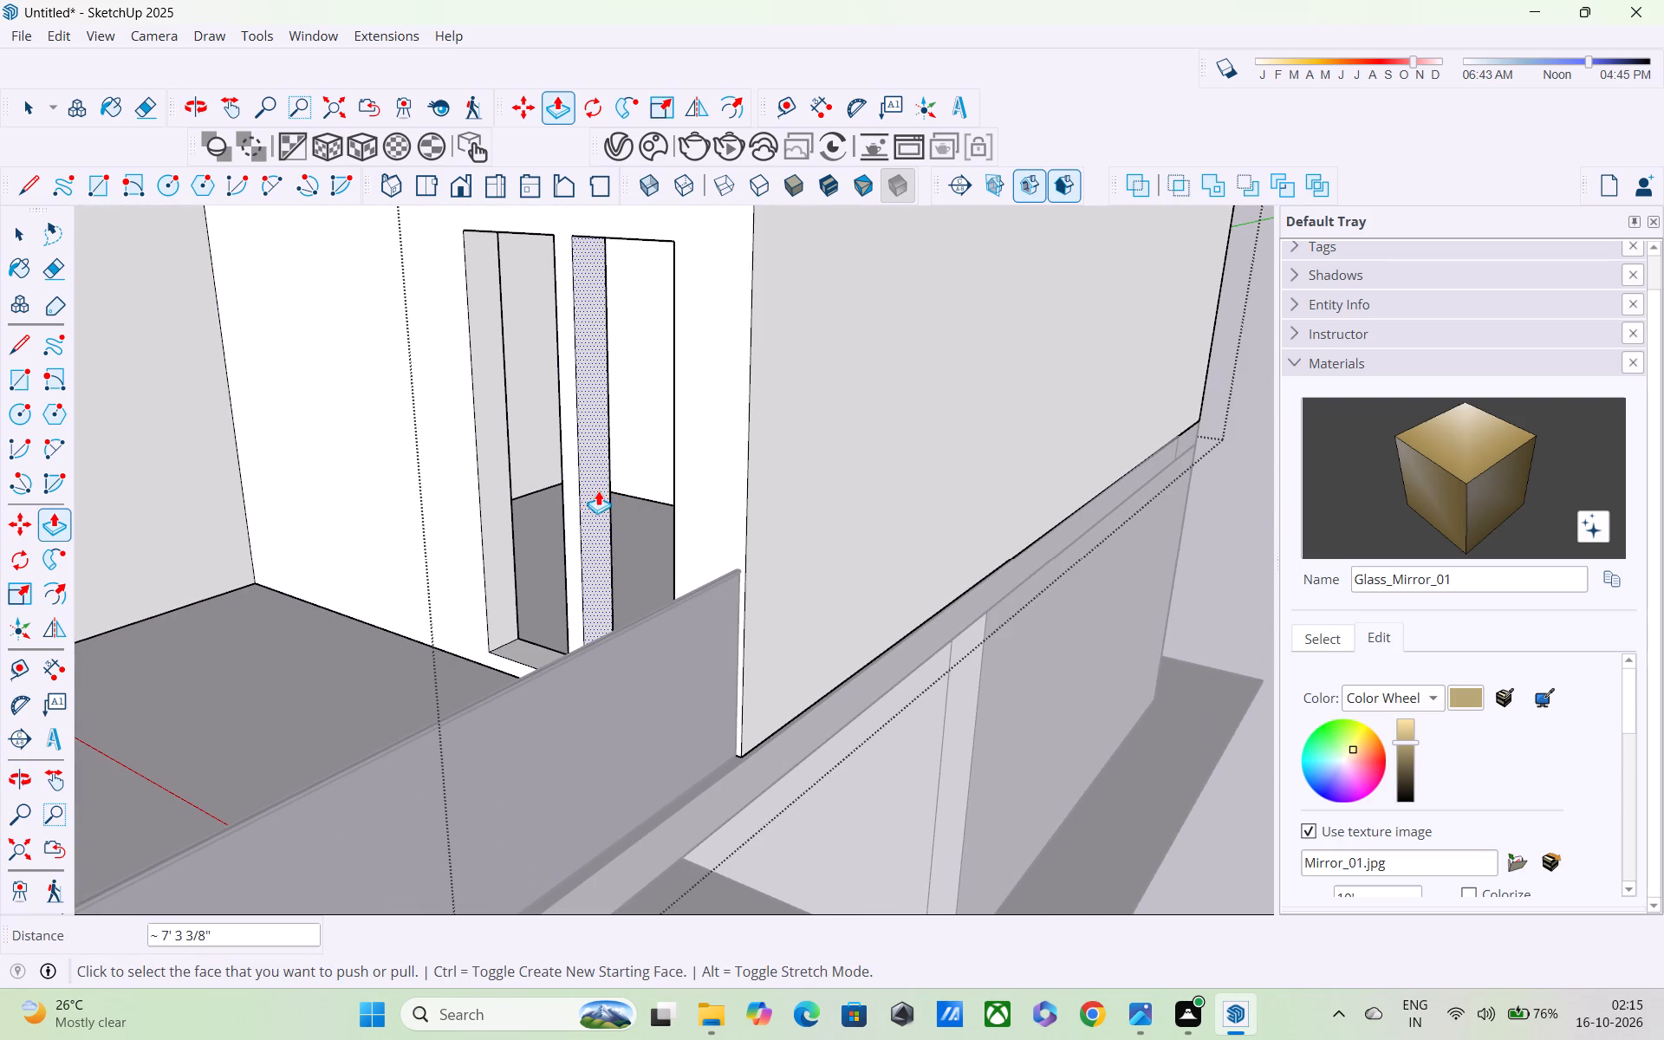
# Draw a rectangle filling the lower balcony doorway's section farther from the outer parapet, set midway in the wall thickness, as a pane.
pyautogui.press('r')
pyautogui.keyDown('shift'); pyautogui.moveTo(554, 442); pyautogui.dragTo(739, 664, button='middle'); pyautogui.keyUp('shift')
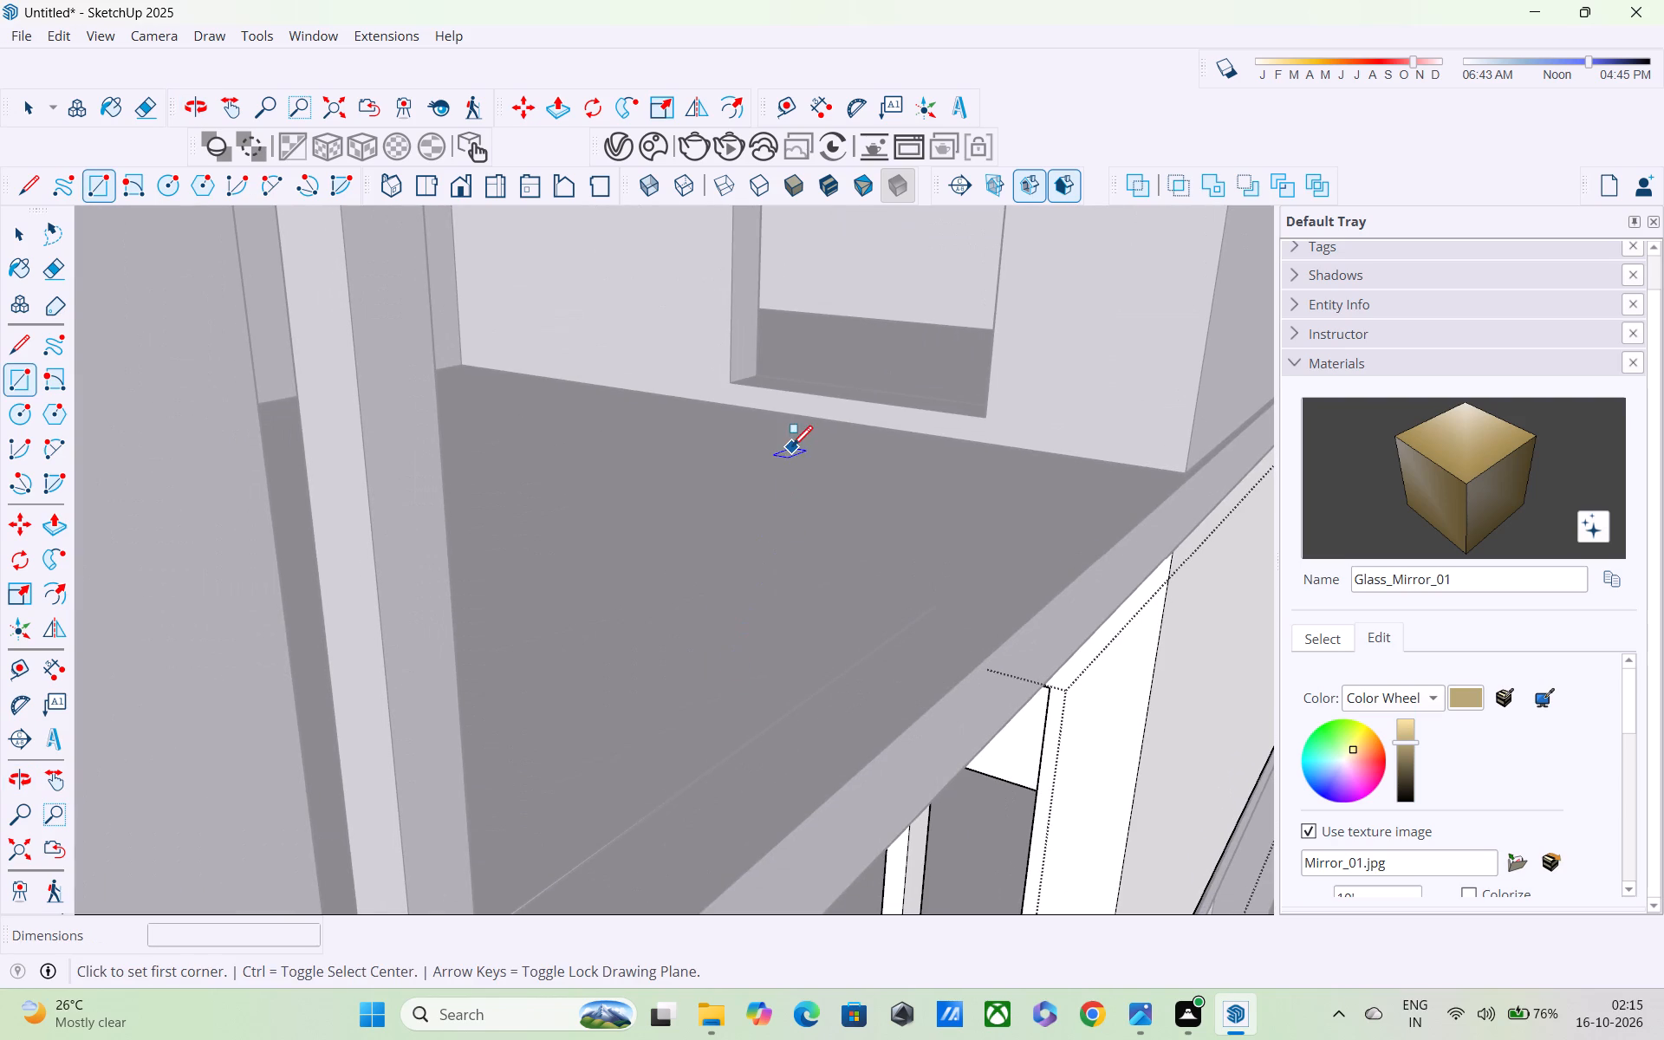
pyautogui.moveTo(929, 686); pyautogui.dragTo(837, 542, button='middle')
pyautogui.scroll(4, 887, 704)
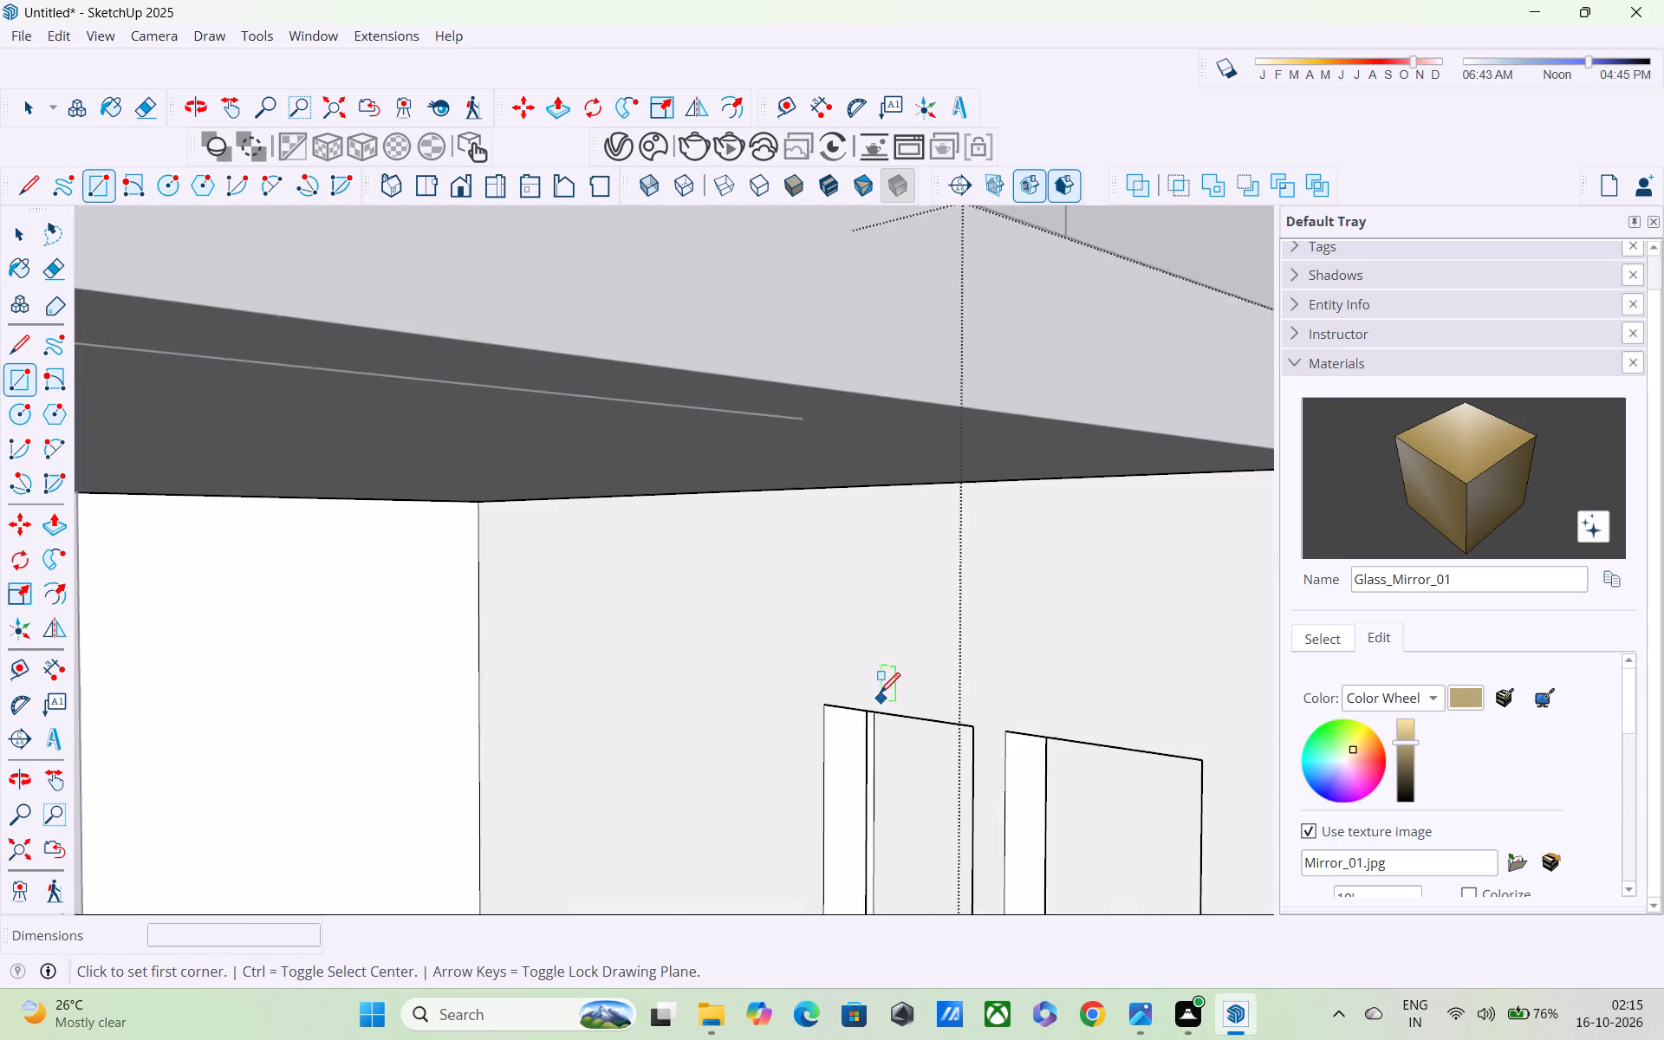
pyautogui.scroll(2, 885, 731)
pyautogui.scroll(-1, 854, 614)
pyautogui.moveTo(866, 759); pyautogui.dragTo(861, 608, button='middle')
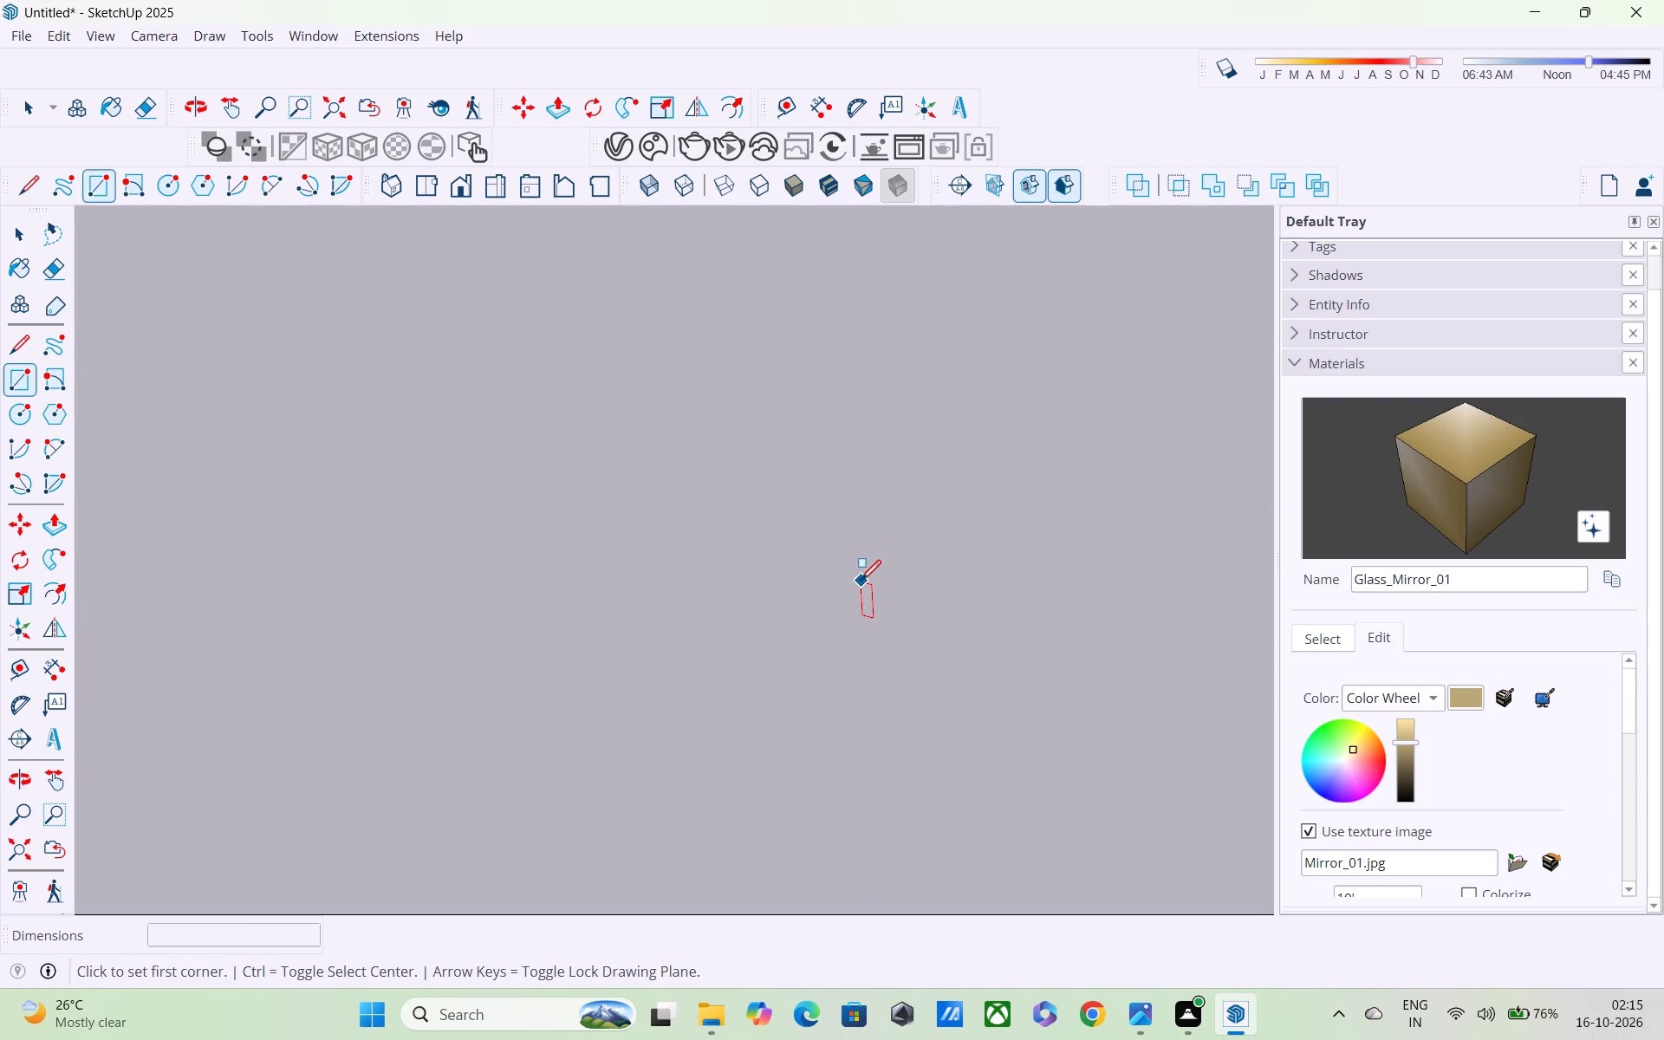
pyautogui.moveTo(861, 582); pyautogui.dragTo(899, 800, button='middle')
pyautogui.scroll(1, 736, 653)
pyautogui.scroll(-5, 733, 651)
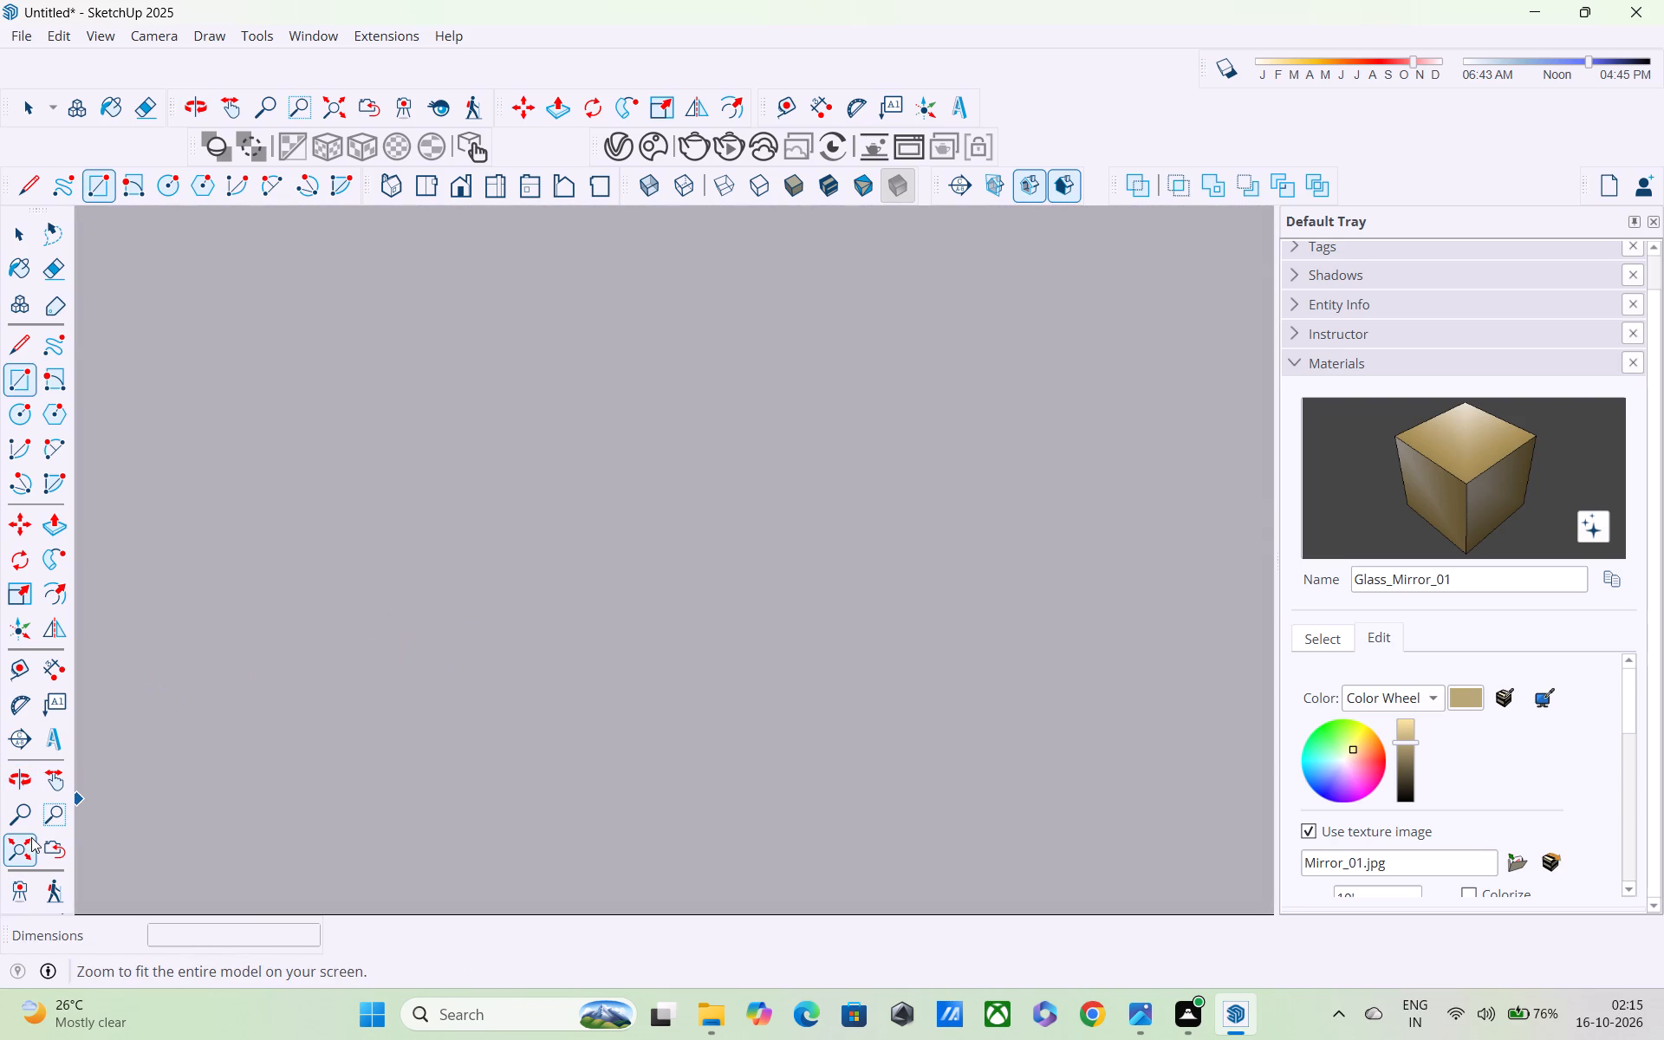
pyautogui.click(27, 843)
pyautogui.scroll(8, 1103, 567)
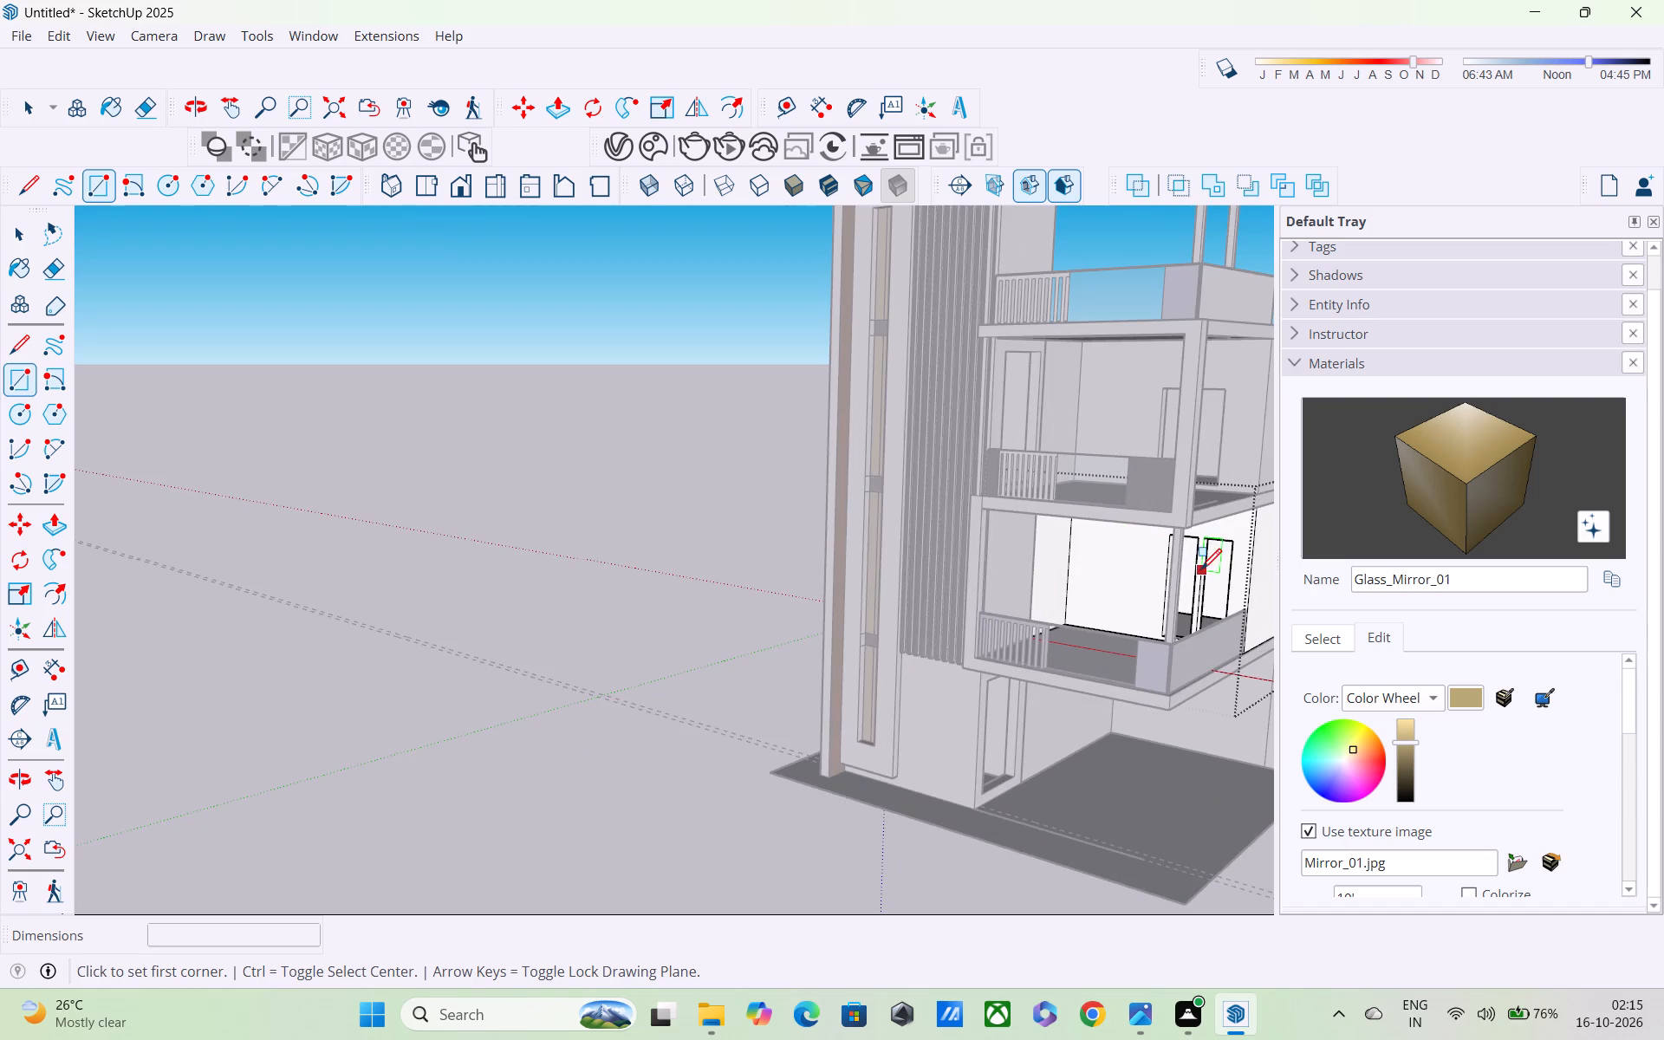
pyautogui.moveTo(1200, 569); pyautogui.dragTo(1027, 573, button='middle')
pyautogui.keyDown('shift'); pyautogui.moveTo(1167, 574); pyautogui.dragTo(822, 608, button='middle'); pyautogui.keyUp('shift')
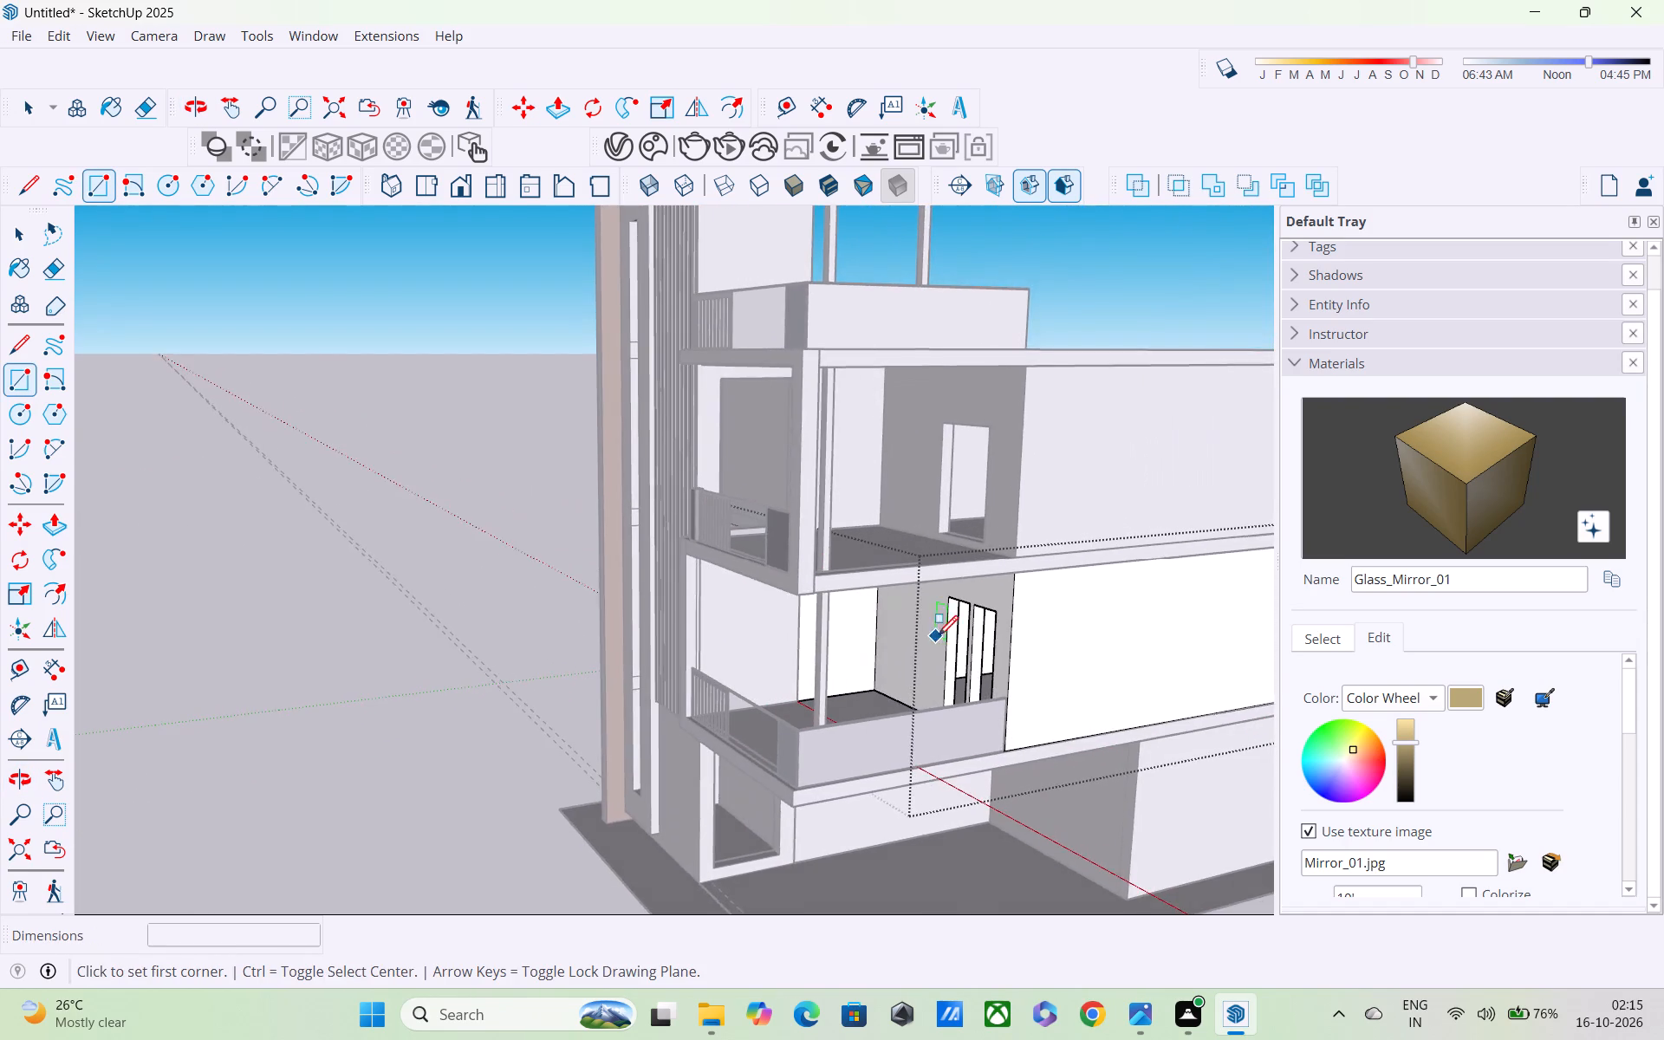
pyautogui.scroll(4, 963, 638)
pyautogui.scroll(3, 919, 699)
pyautogui.scroll(7, 945, 588)
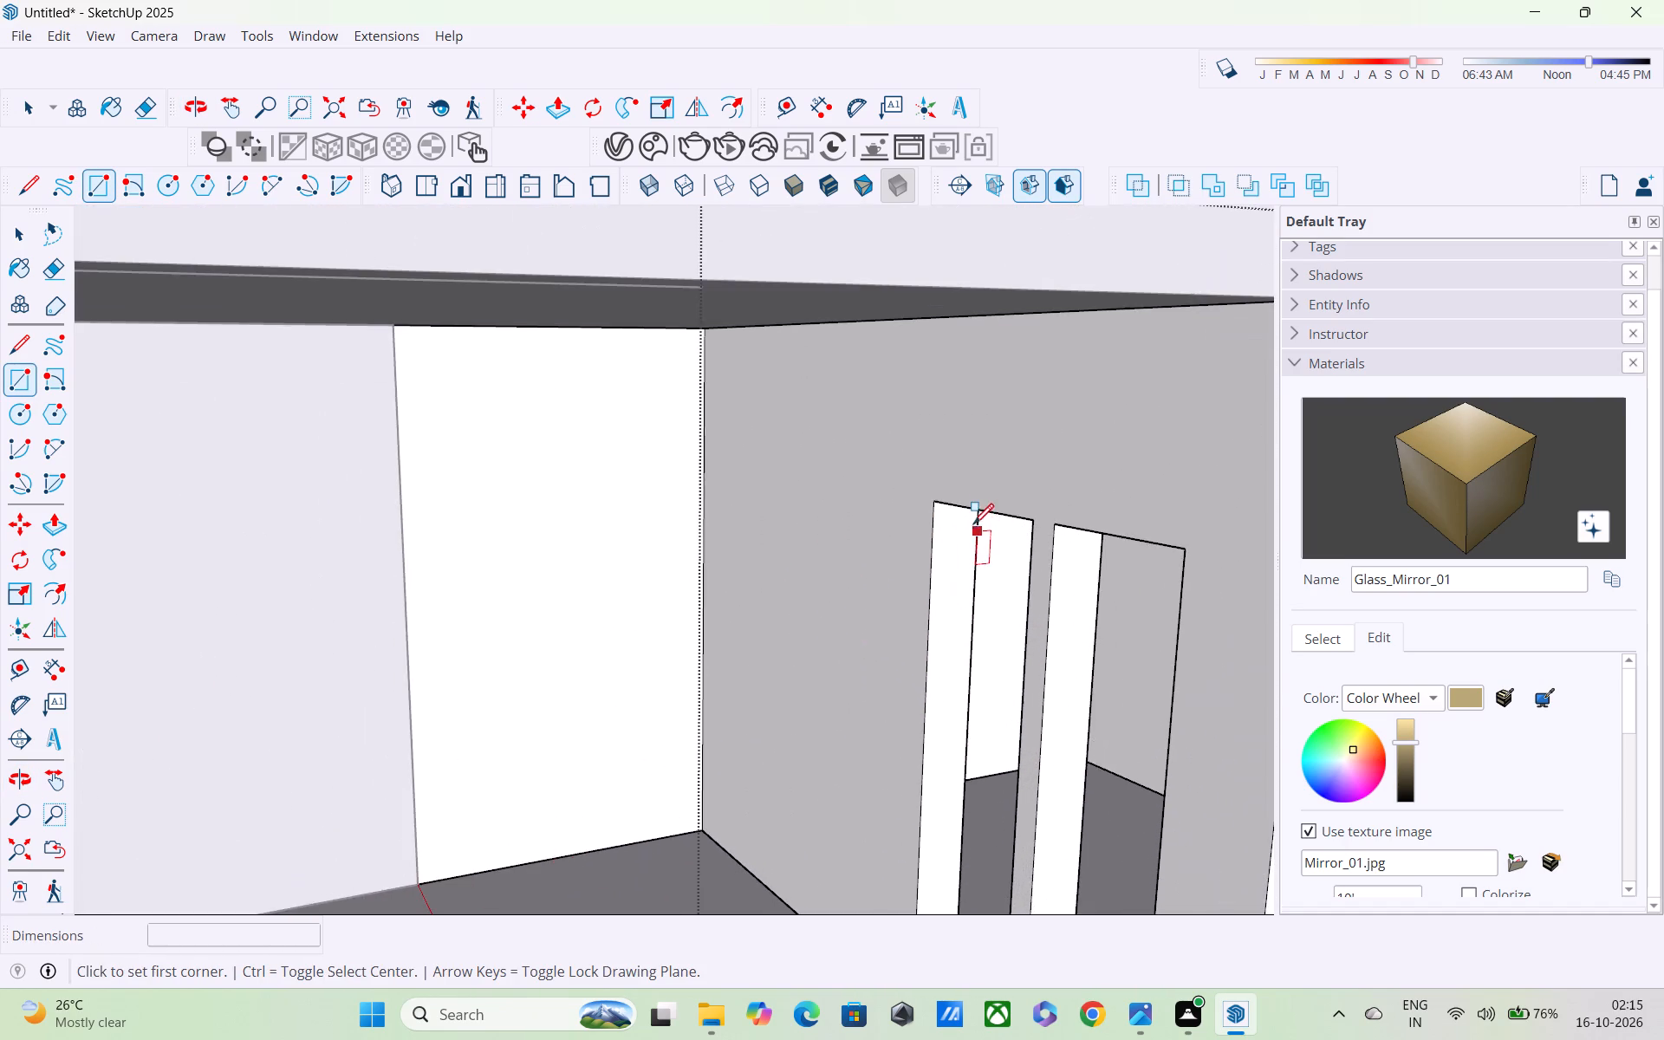
pyautogui.scroll(1, 972, 517)
pyautogui.moveTo(972, 516); pyautogui.dragTo(968, 389, button='middle')
pyautogui.scroll(4, 964, 391)
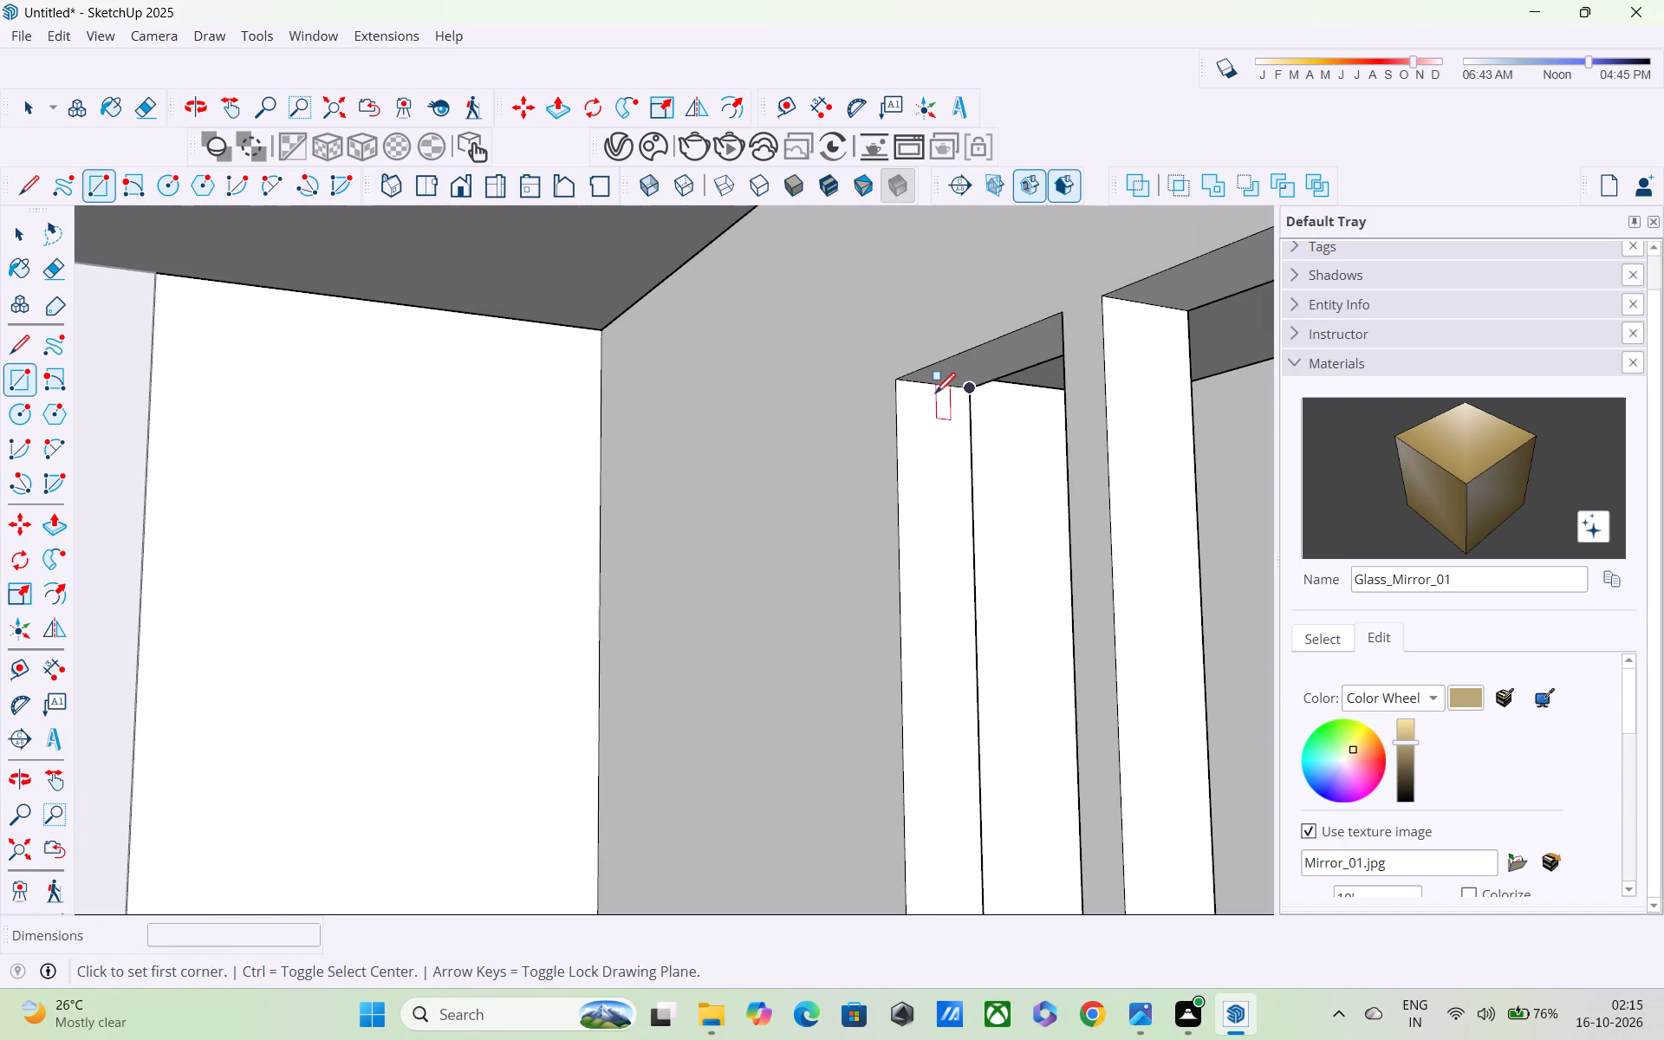
pyautogui.click(935, 390)
pyautogui.moveTo(959, 494); pyautogui.dragTo(1083, 604, button='middle')
pyautogui.scroll(-1, 1050, 579)
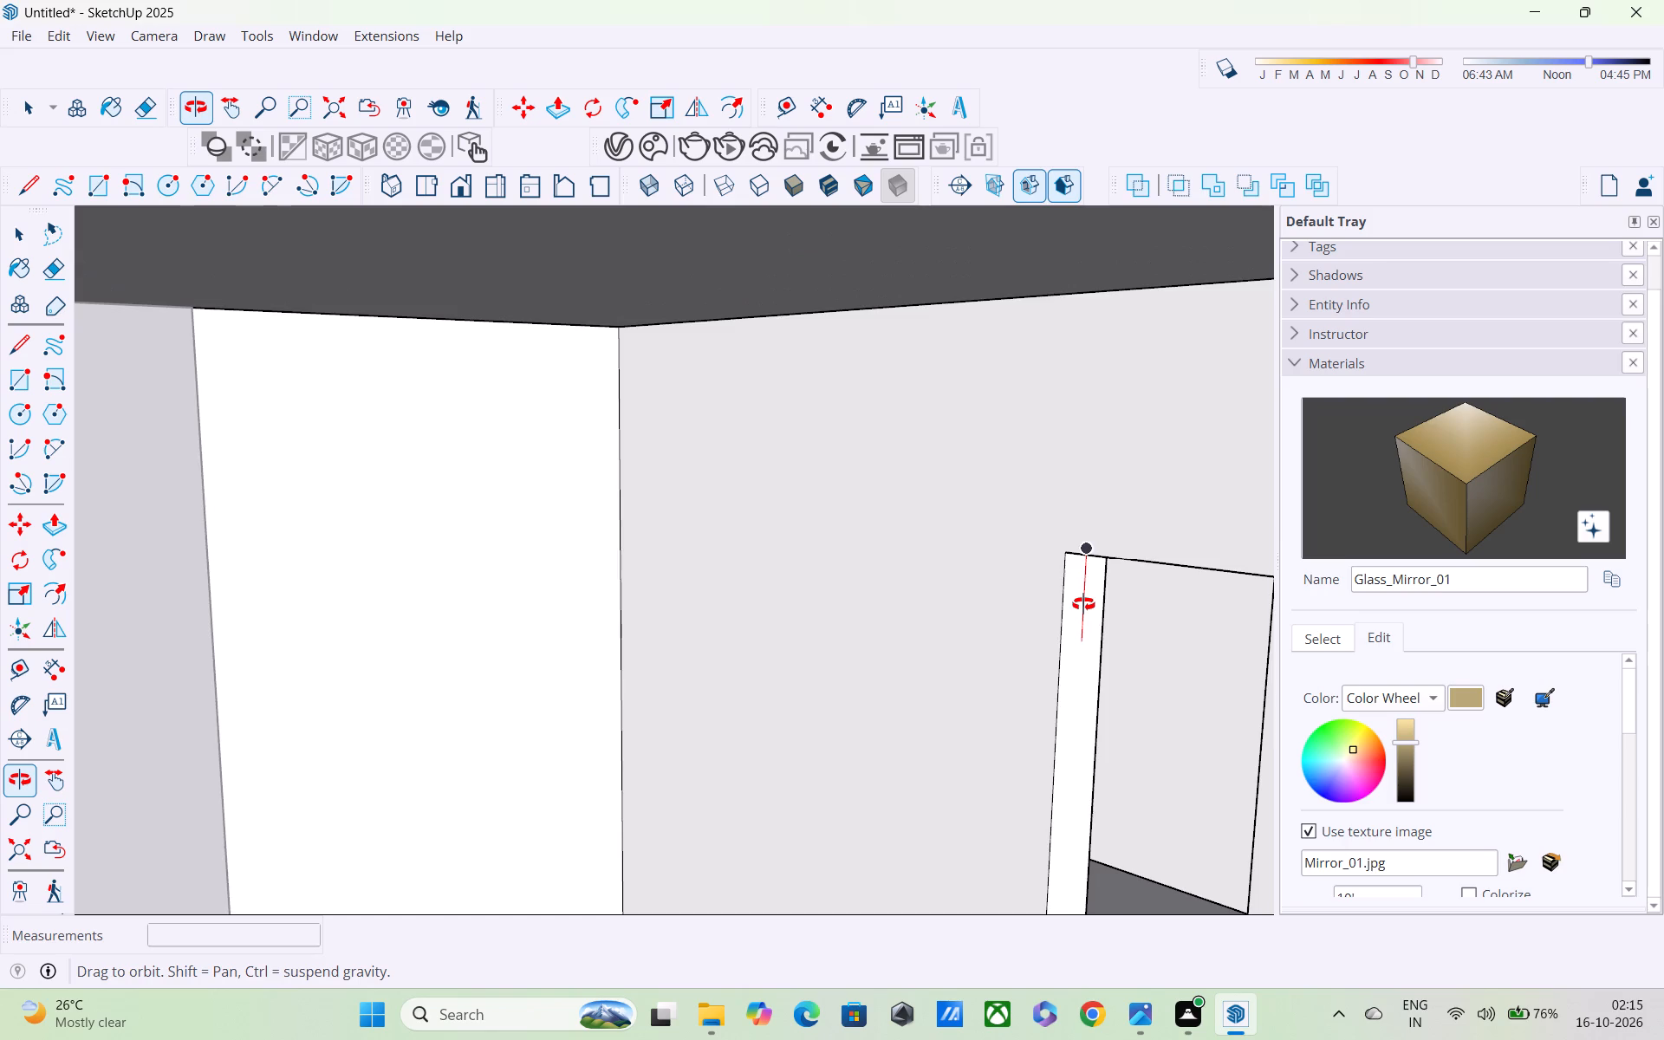
pyautogui.moveTo(1083, 604); pyautogui.dragTo(991, 432, button='middle')
pyautogui.scroll(-9, 1000, 458)
pyautogui.moveTo(1043, 535); pyautogui.dragTo(1169, 638, button='middle')
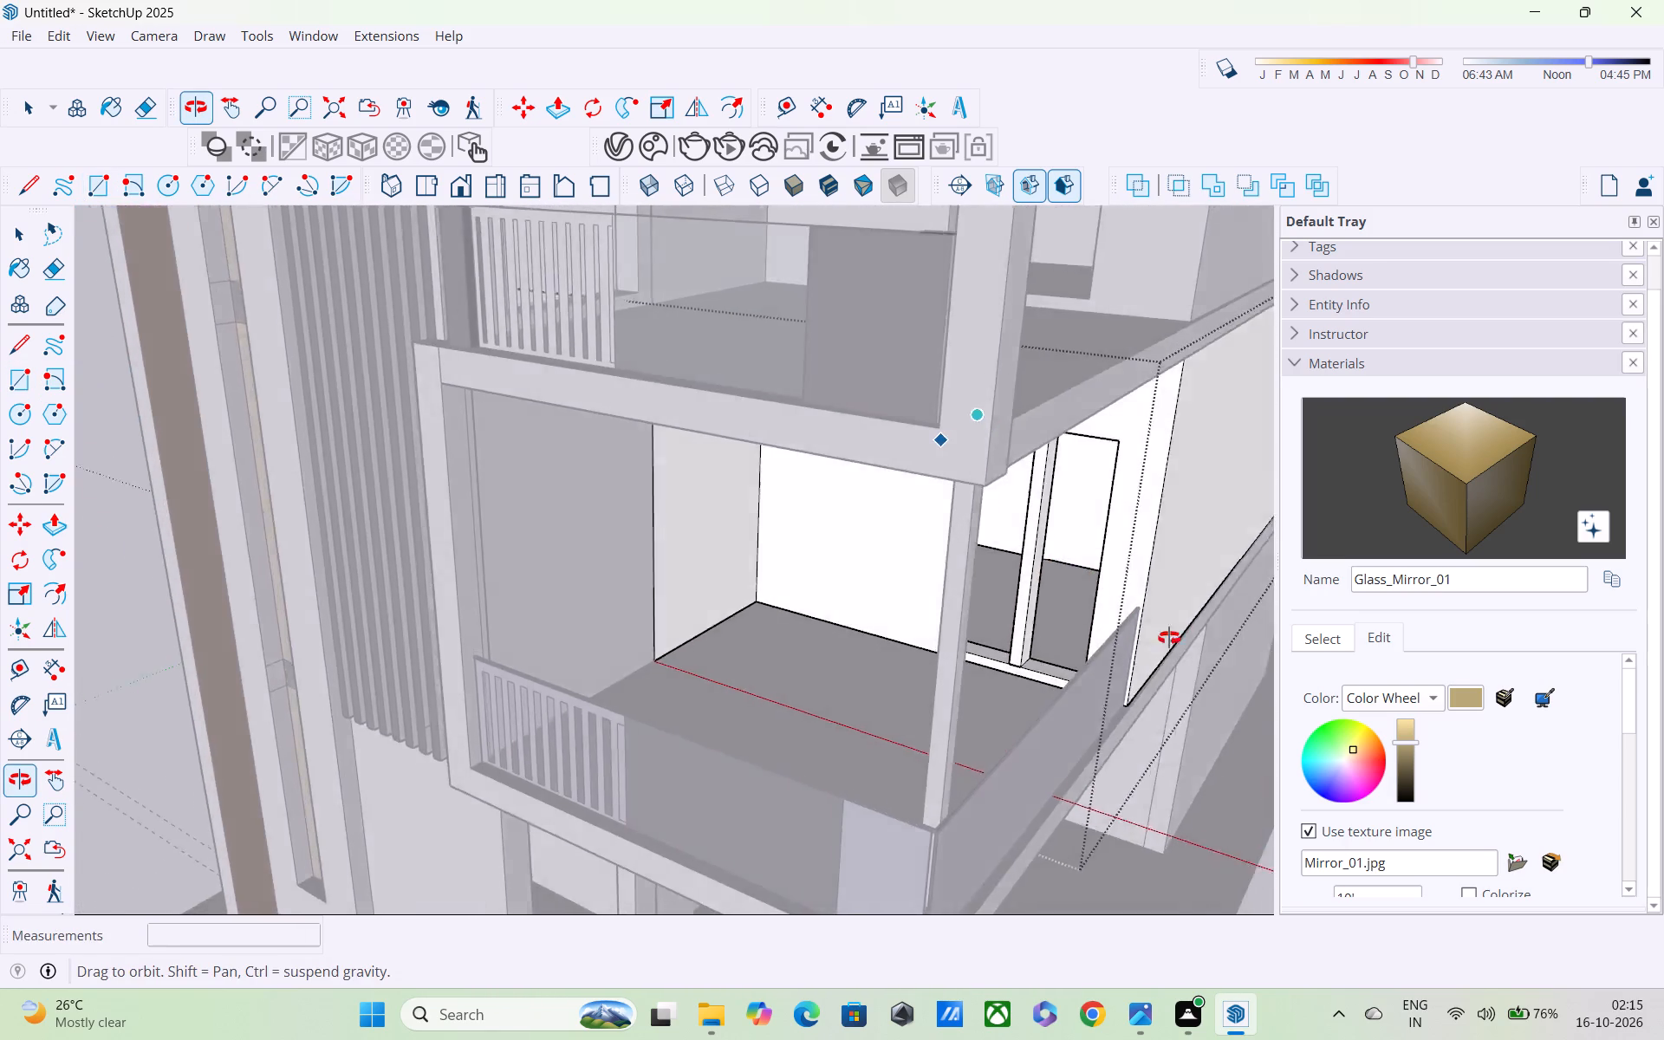
pyautogui.moveTo(1169, 638); pyautogui.dragTo(1212, 613, button='middle')
pyautogui.scroll(3, 995, 622)
pyautogui.moveTo(982, 628); pyautogui.dragTo(1136, 638, button='middle')
pyautogui.scroll(6, 974, 634)
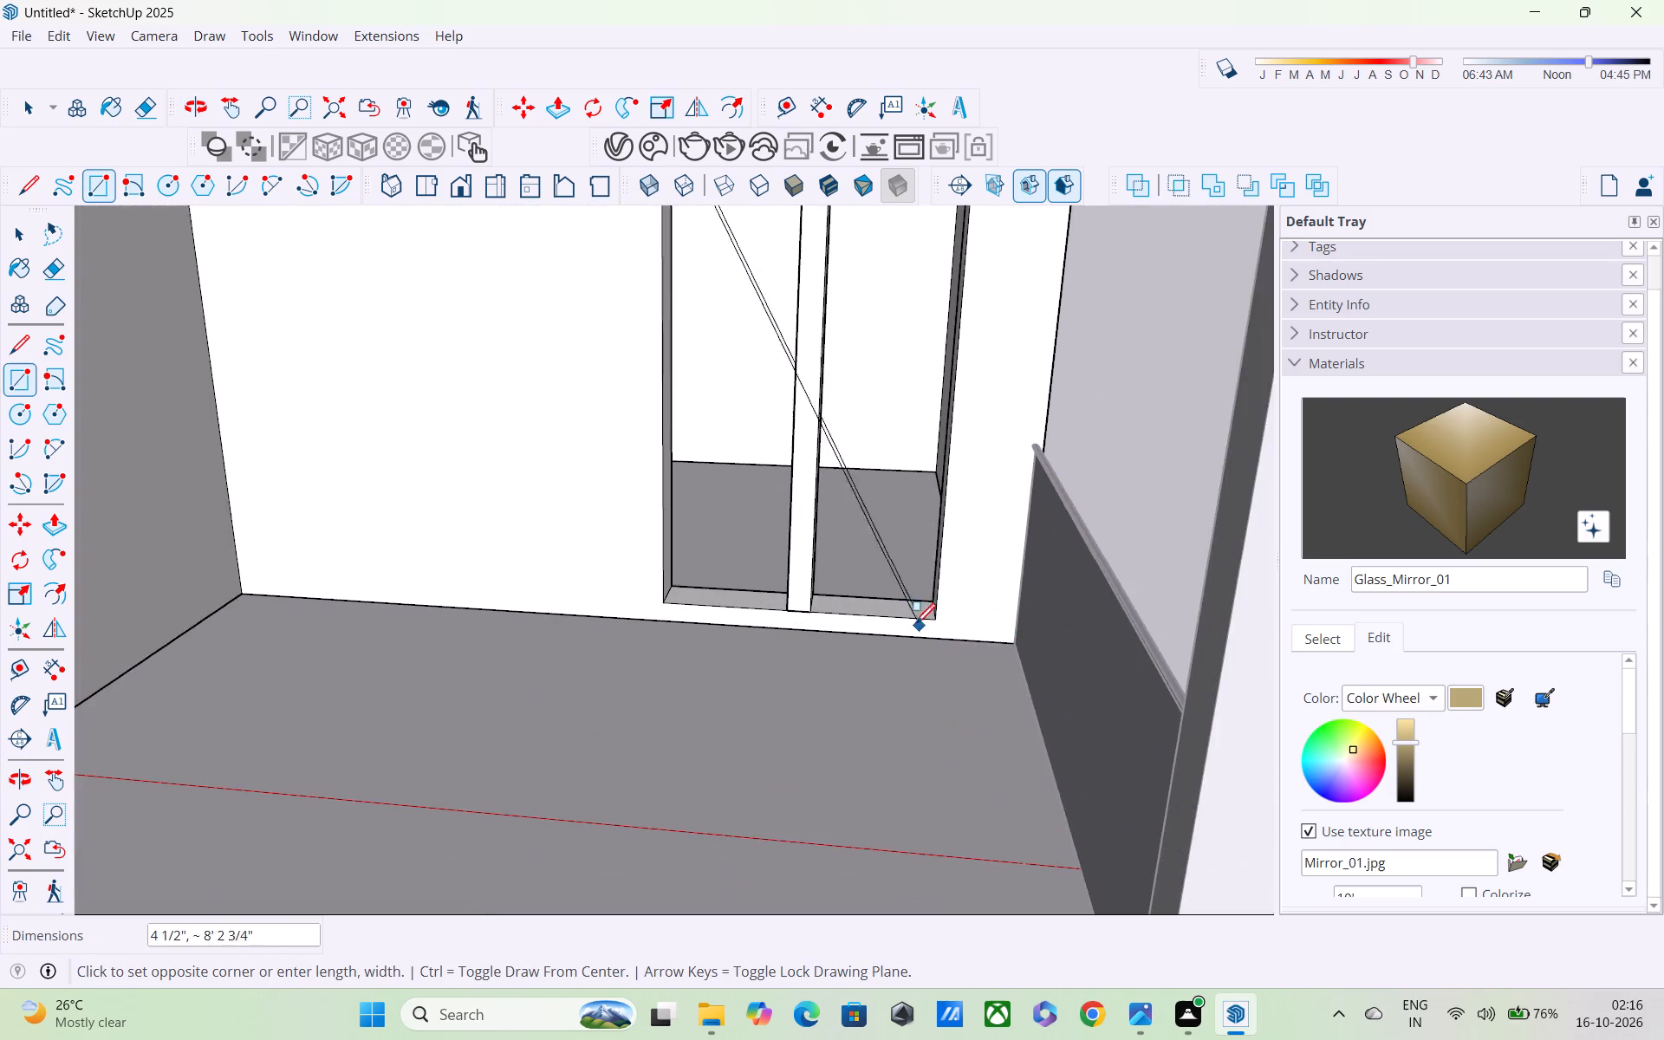
pyautogui.scroll(5, 915, 626)
pyautogui.scroll(1, 688, 602)
pyautogui.moveTo(750, 635); pyautogui.dragTo(1037, 618, button='middle')
pyautogui.scroll(5, 758, 628)
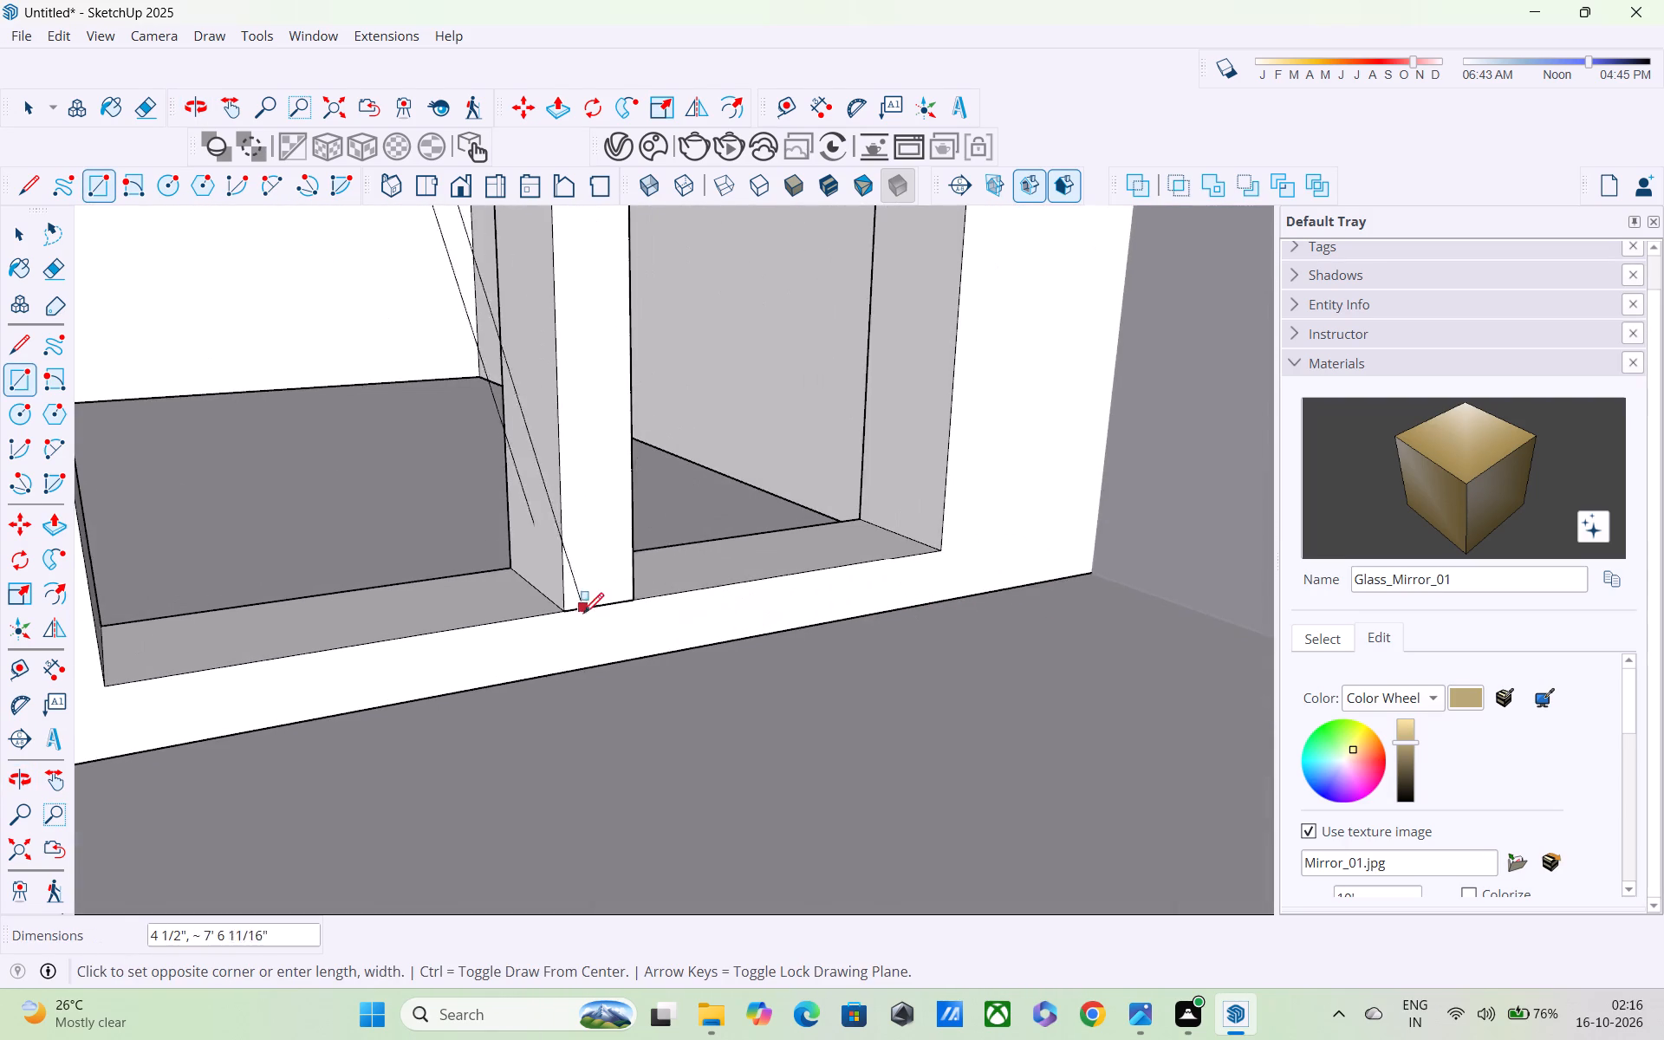
pyautogui.scroll(5, 572, 613)
pyautogui.click(517, 581)
# Draw a matching pane about 1' 10 5/16" by 7' 3 3/8" in the doorway section nearer the outer parapet, midway in the wall thickness.
pyautogui.scroll(-5, 519, 584)
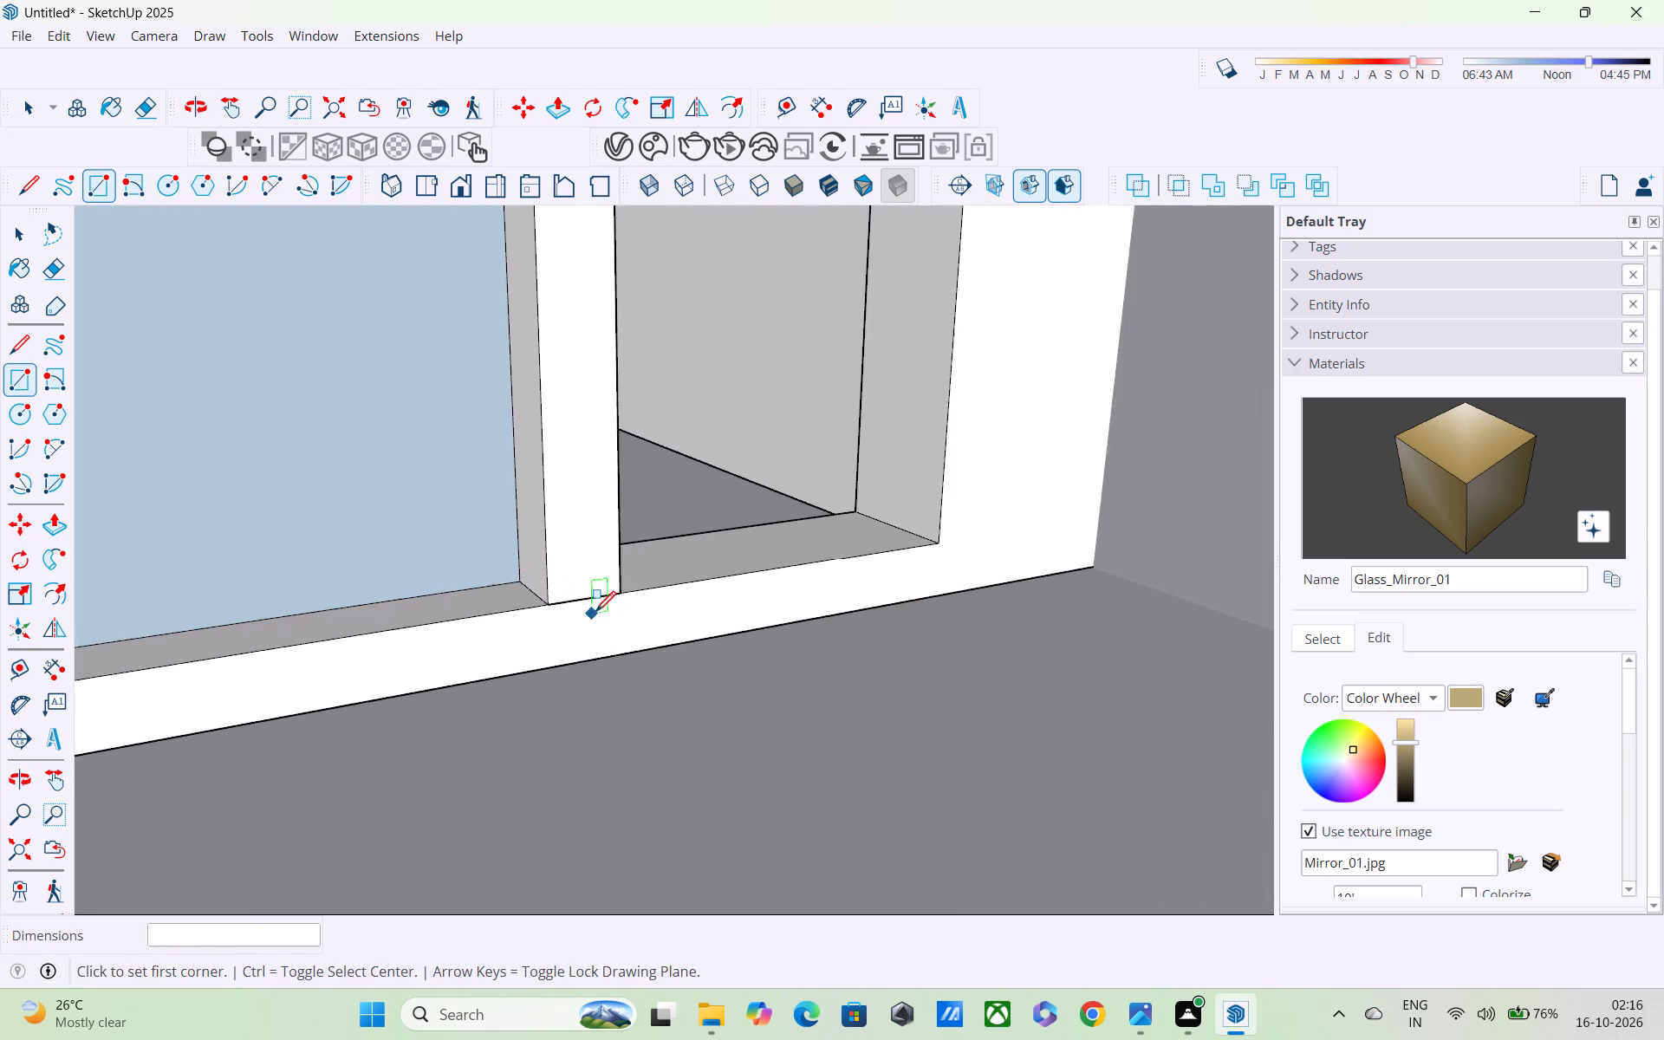
pyautogui.scroll(-5, 595, 614)
pyautogui.moveTo(632, 589); pyautogui.dragTo(395, 691, button='middle')
pyautogui.scroll(-5, 364, 688)
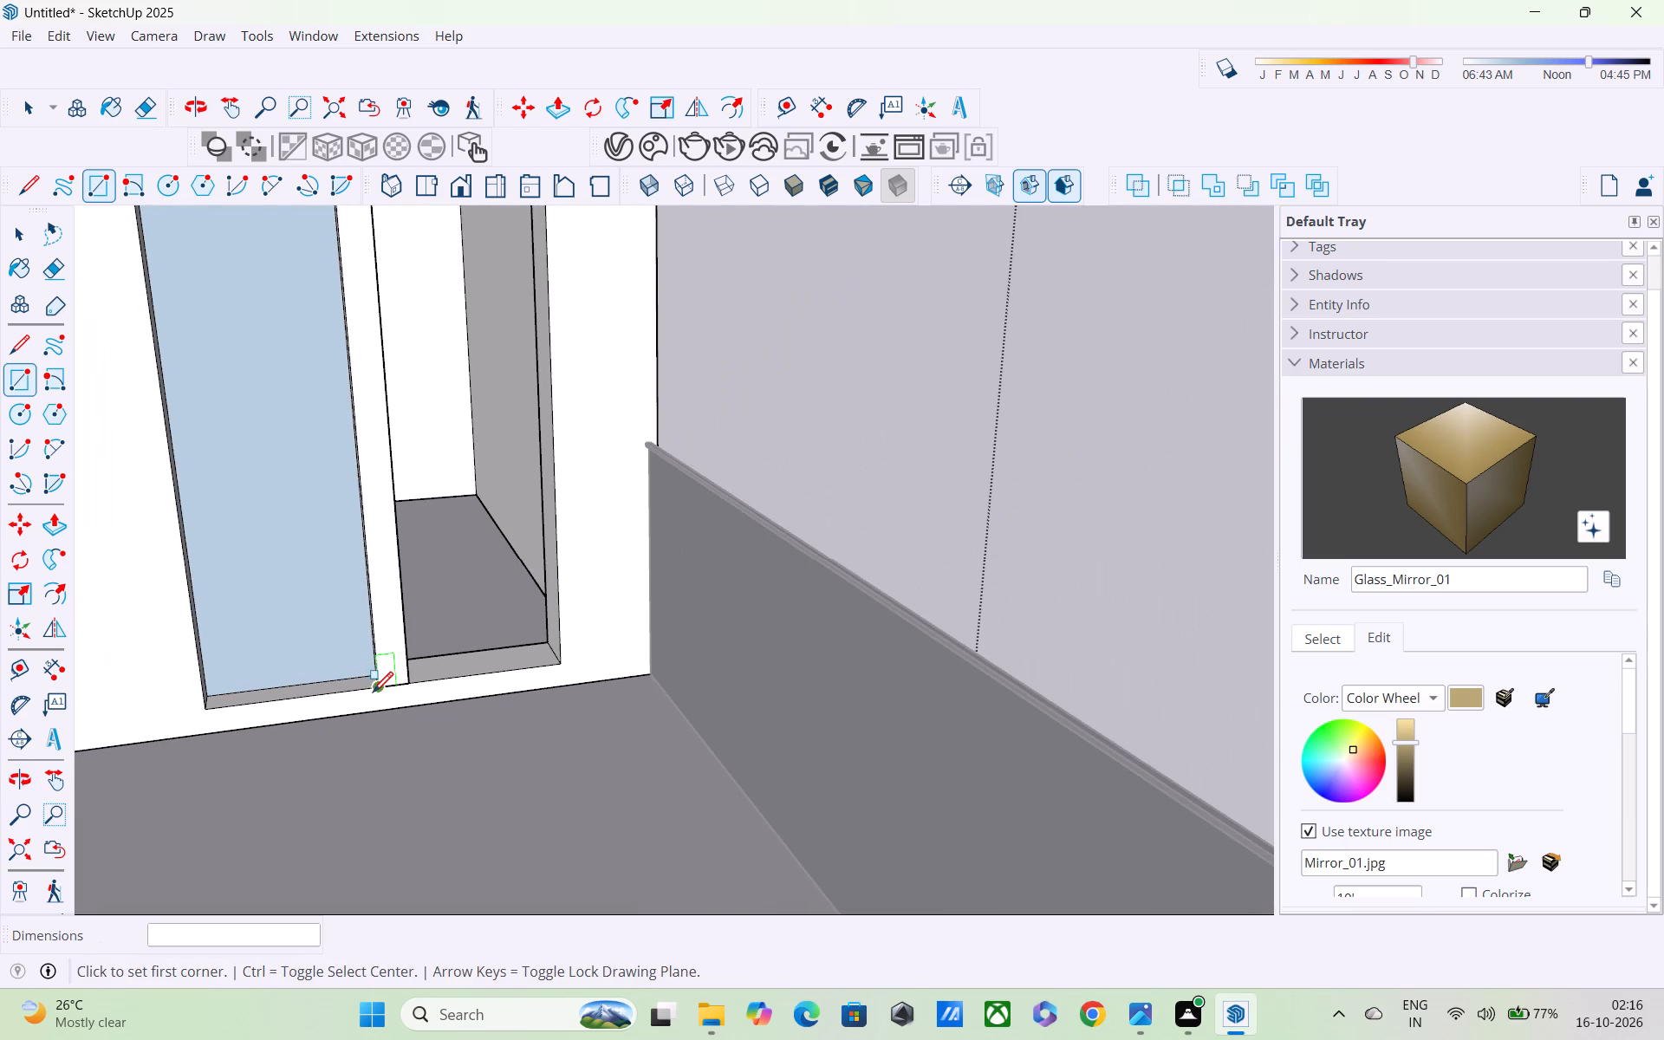
pyautogui.scroll(-5, 373, 686)
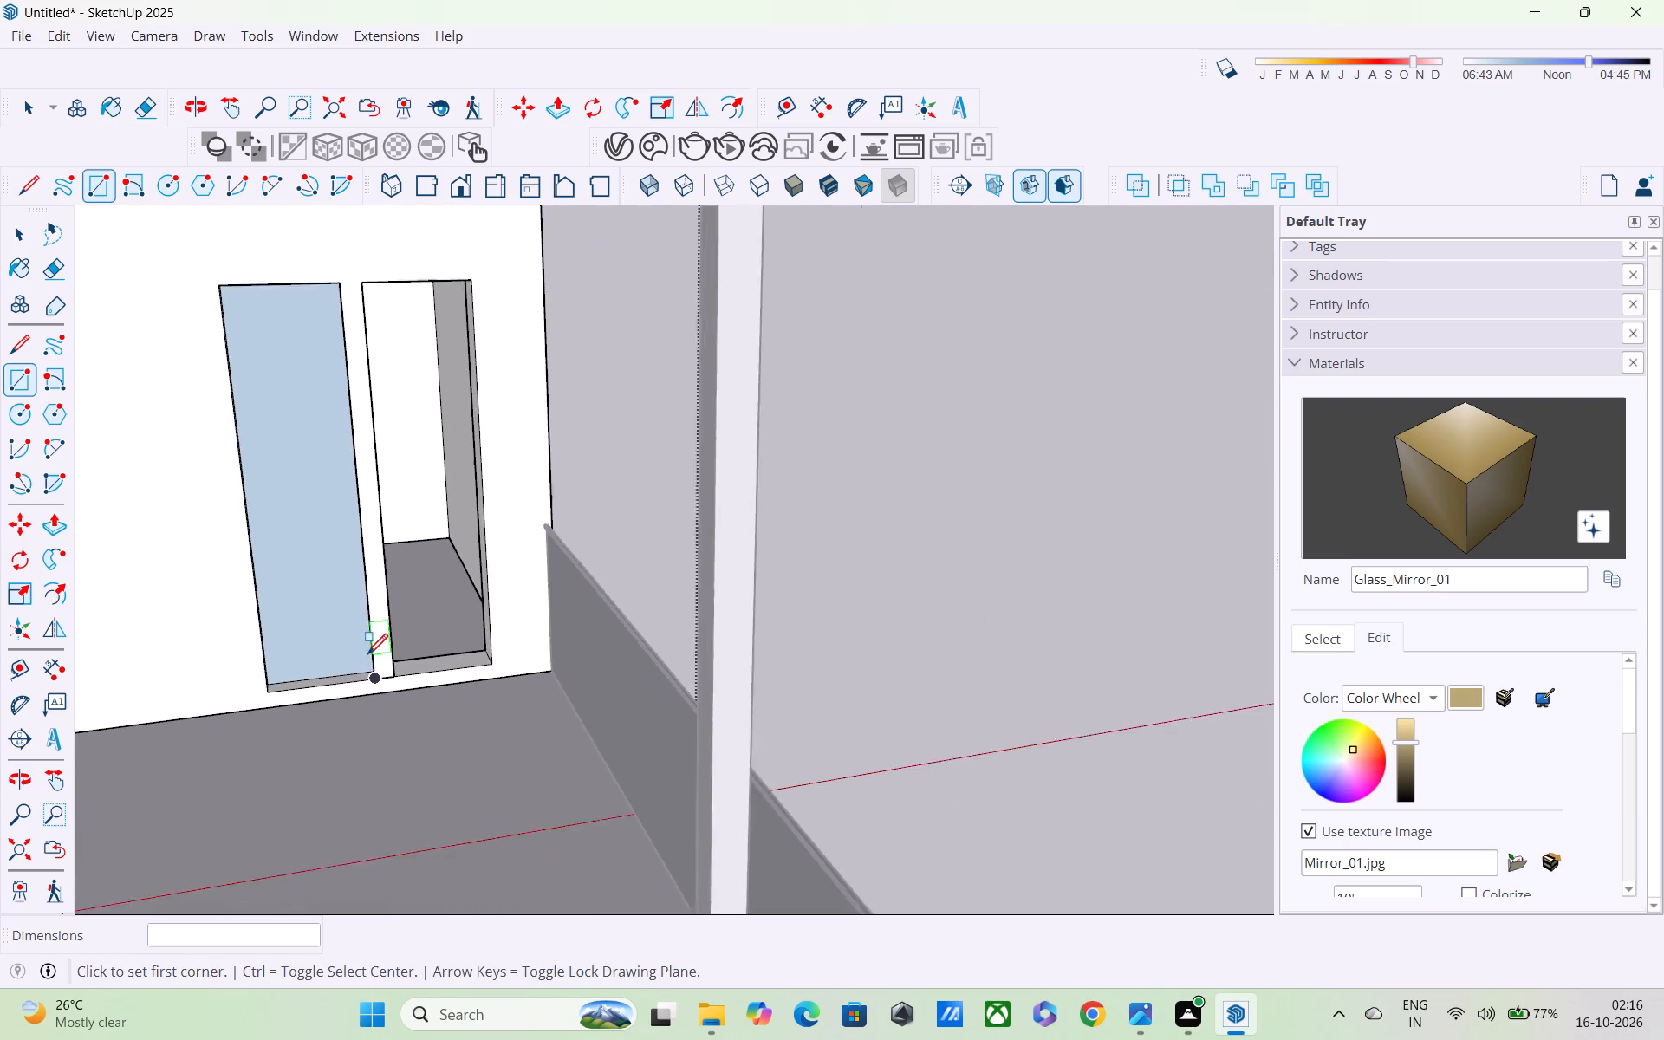
pyautogui.scroll(-1, 367, 656)
pyautogui.moveTo(370, 636); pyautogui.dragTo(249, 527, button='middle')
pyautogui.moveTo(515, 513); pyautogui.dragTo(378, 548, button='middle')
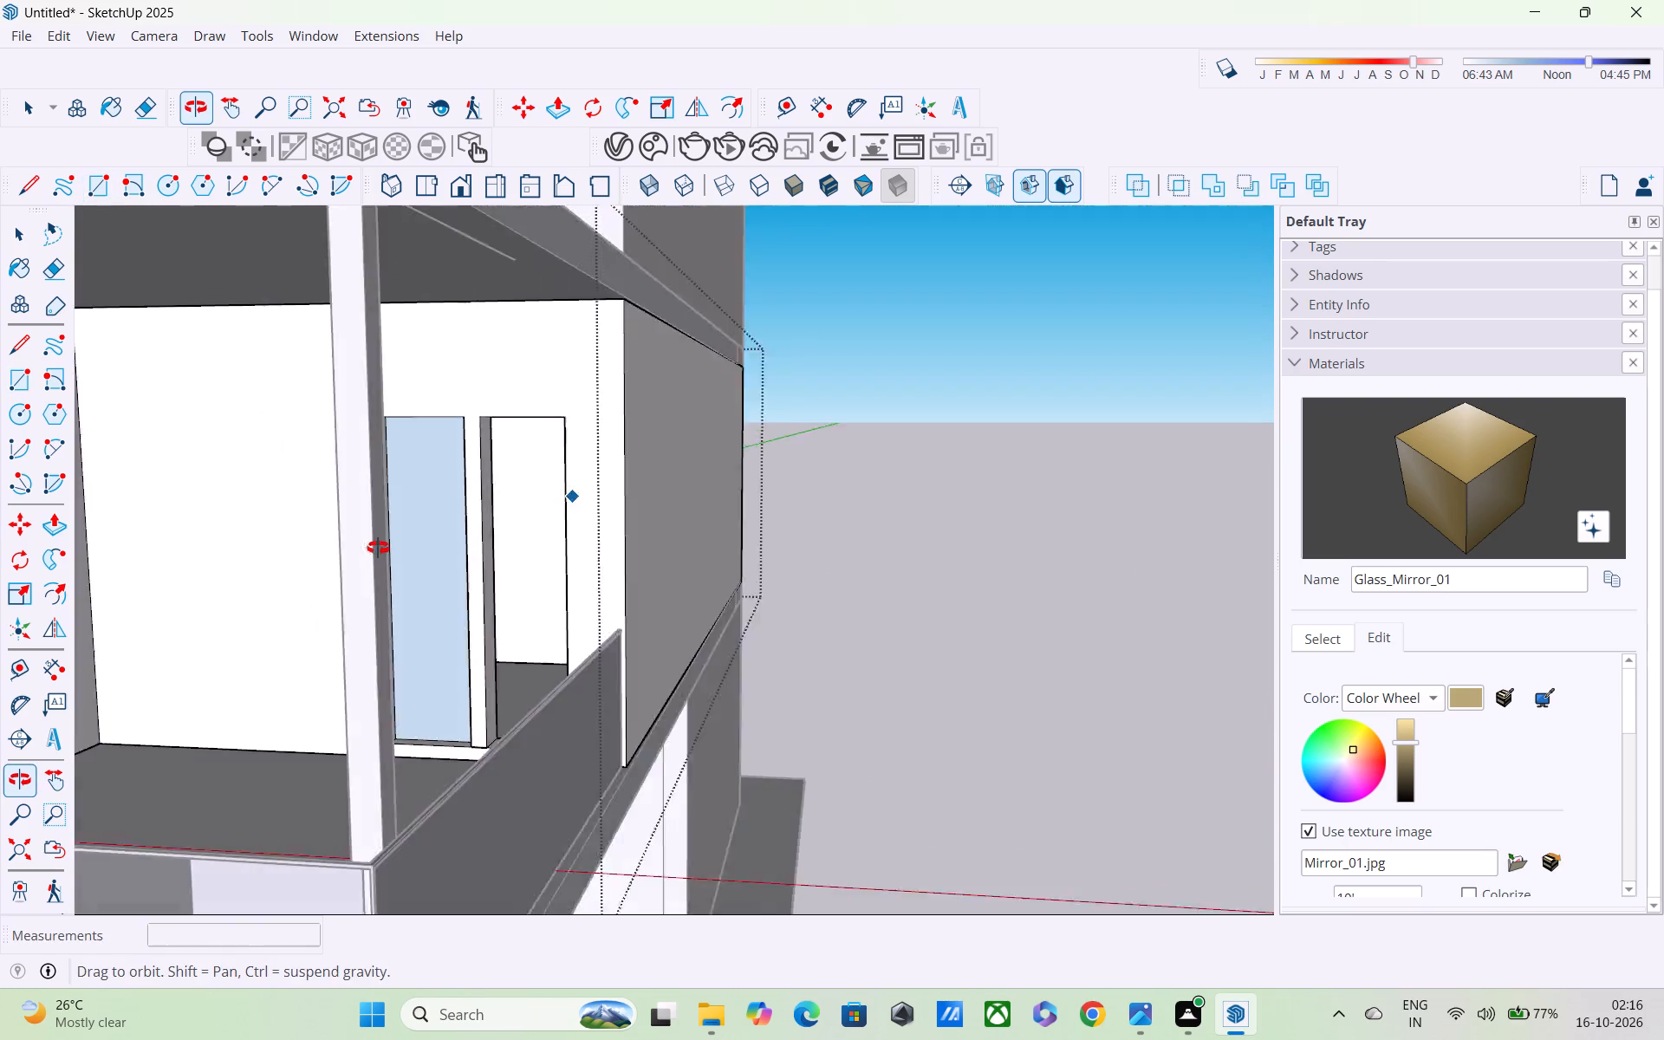
pyautogui.moveTo(378, 548); pyautogui.dragTo(322, 550, button='middle')
pyautogui.scroll(11, 478, 467)
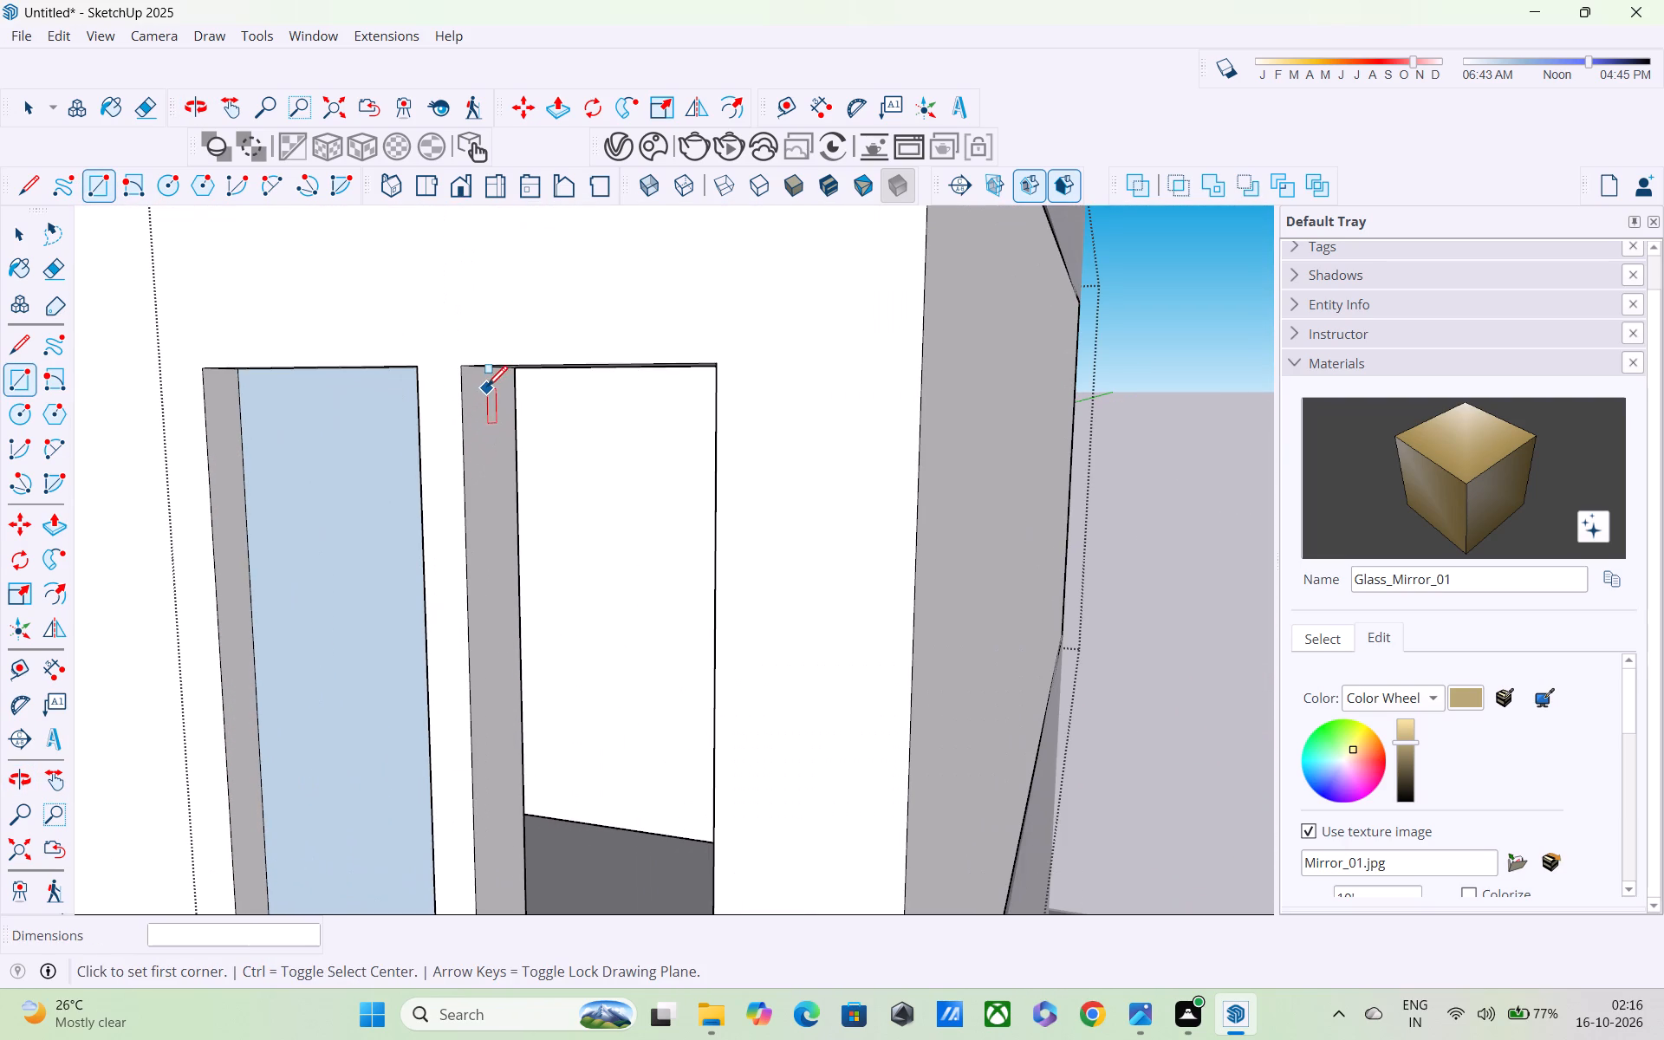
pyautogui.moveTo(487, 388); pyautogui.dragTo(469, 382, button='middle')
pyautogui.moveTo(521, 510); pyautogui.dragTo(448, 461, button='middle')
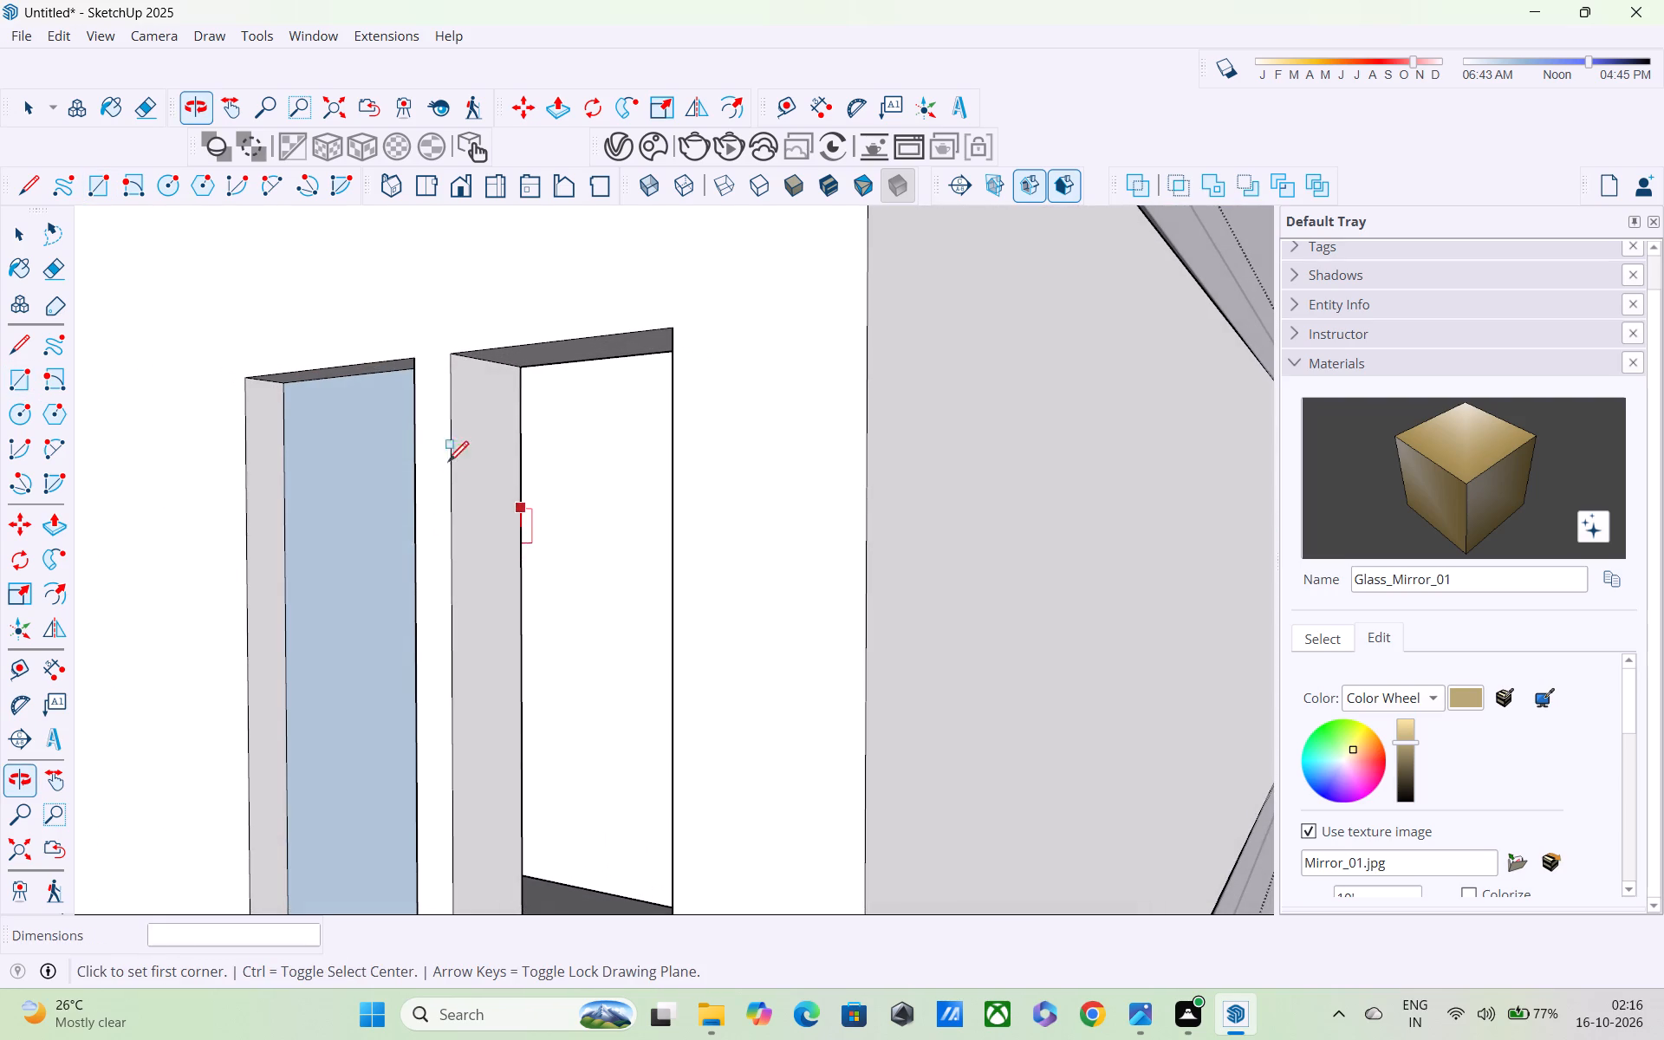
pyautogui.moveTo(525, 841); pyautogui.dragTo(527, 864, button='middle')
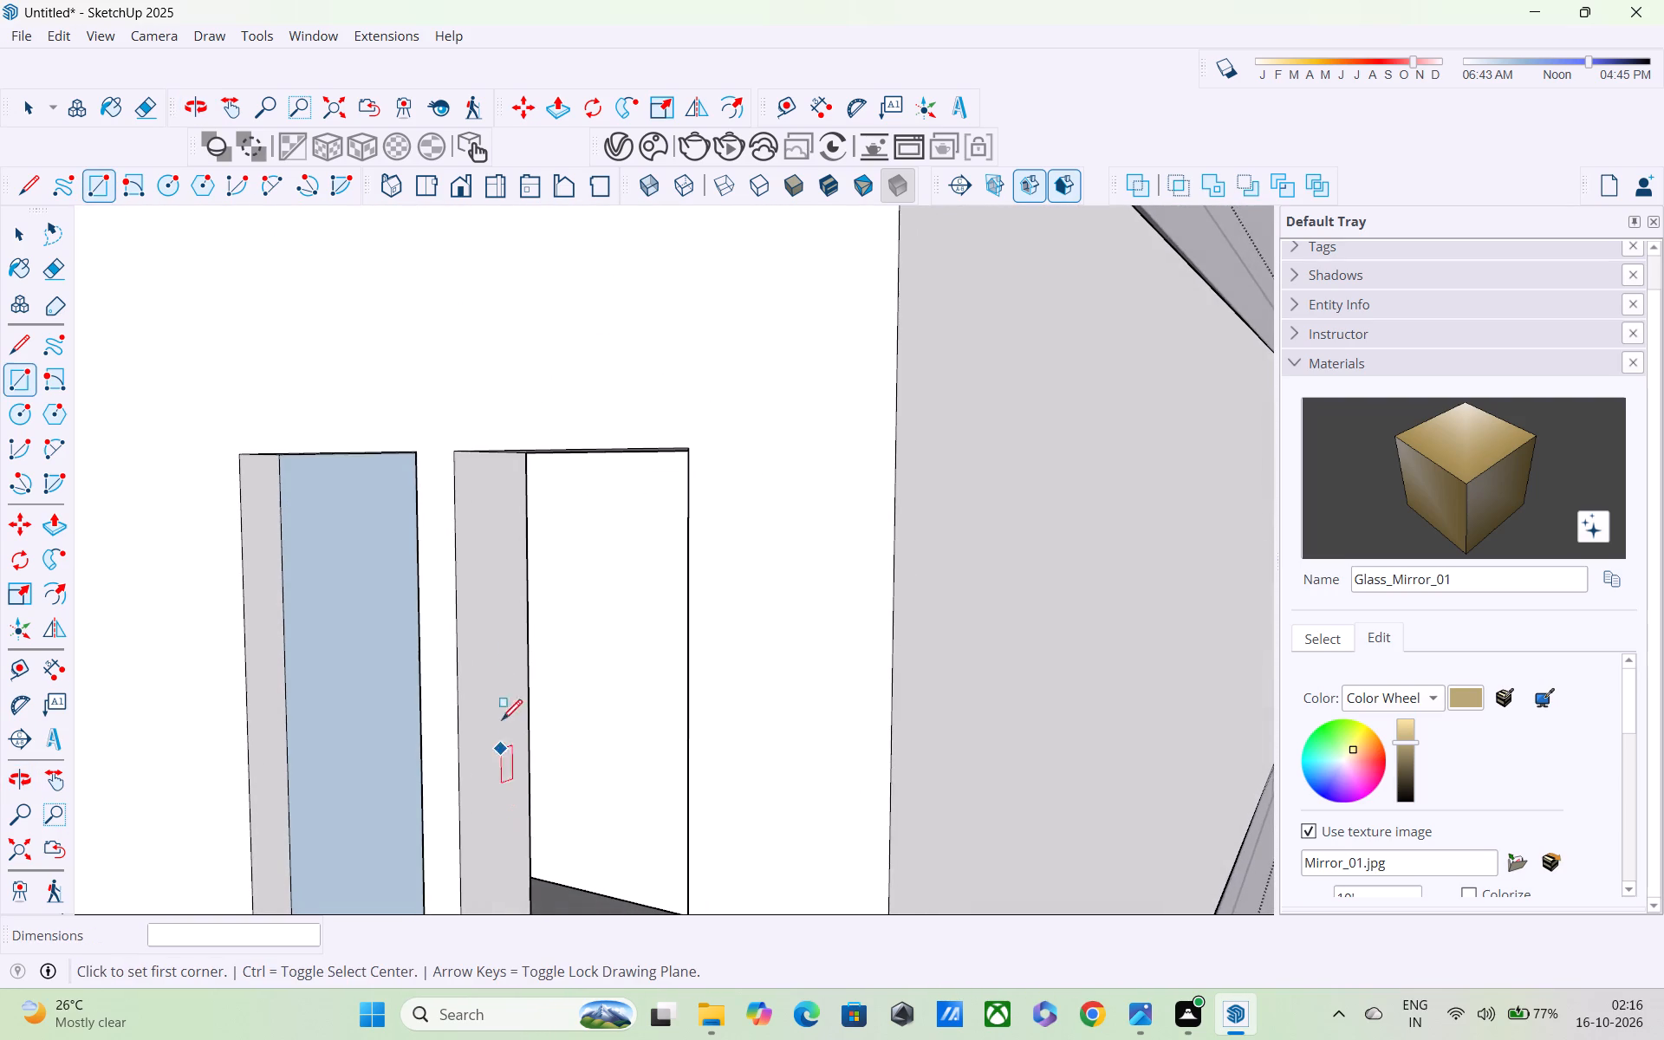
pyautogui.scroll(-1, 499, 638)
pyautogui.scroll(1, 485, 917)
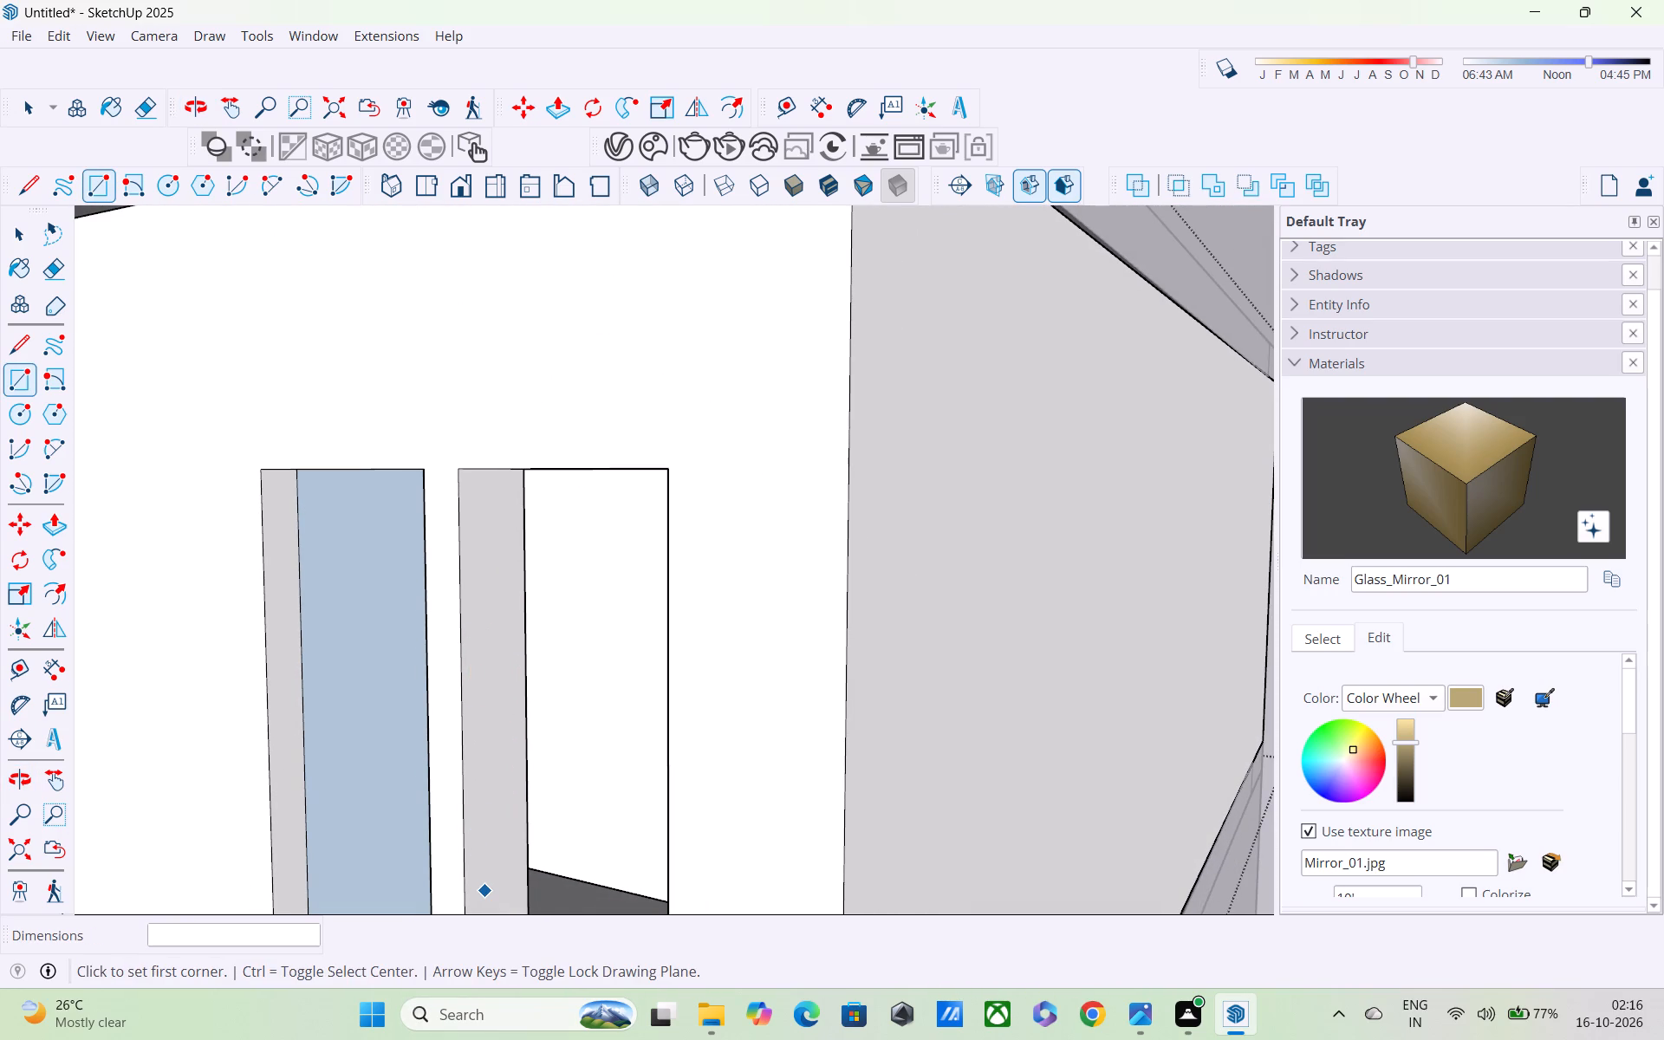
pyautogui.moveTo(549, 762); pyautogui.dragTo(546, 728, button='middle')
pyautogui.scroll(-1, 546, 725)
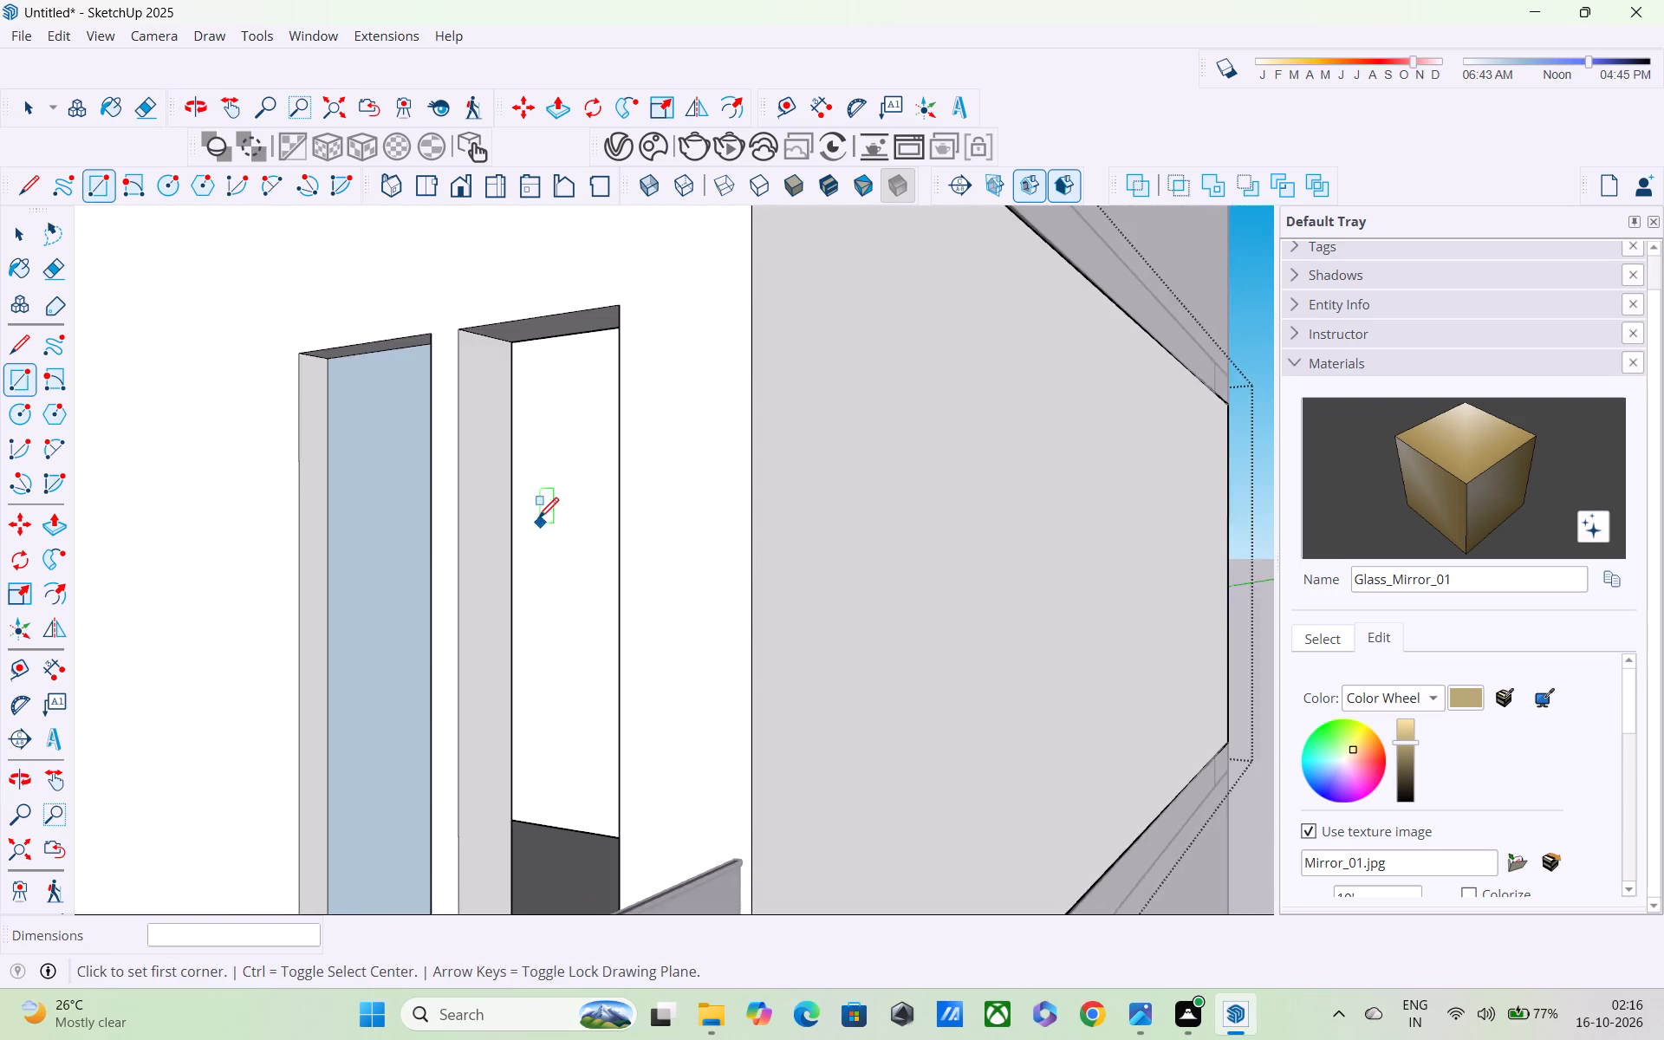
pyautogui.scroll(4, 536, 517)
pyautogui.scroll(-4, 503, 456)
pyautogui.scroll(1, 441, 309)
pyautogui.scroll(-2, 440, 309)
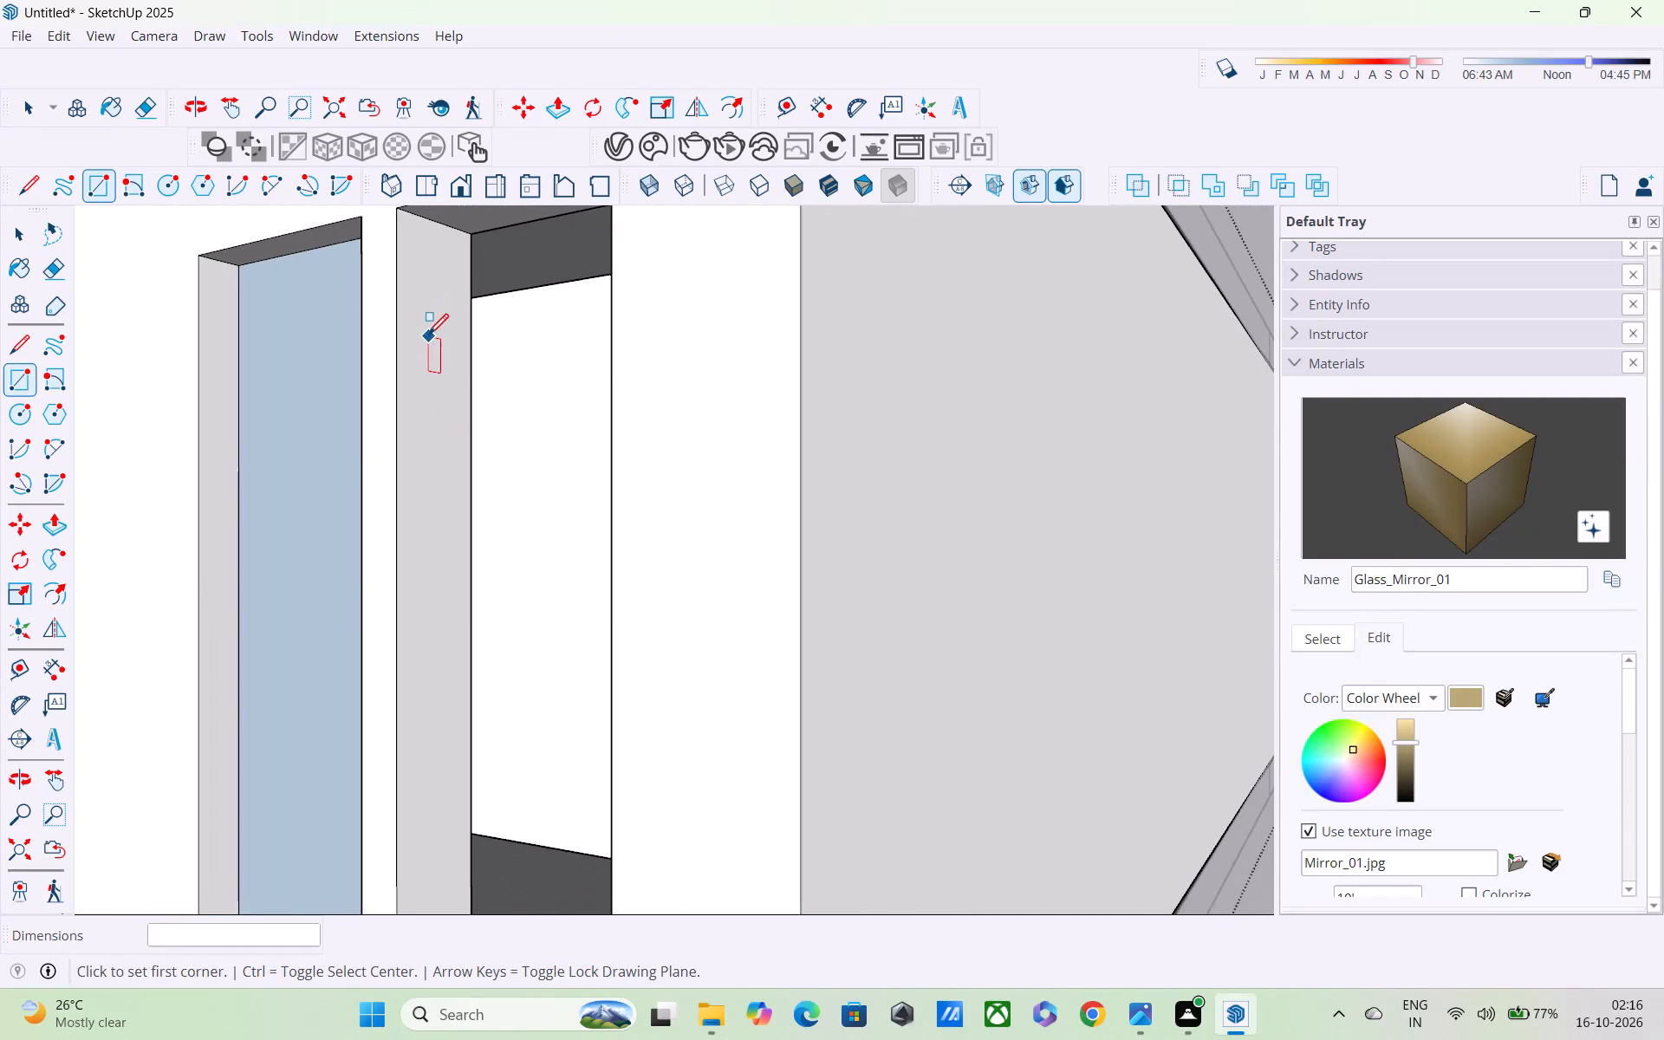
pyautogui.scroll(-2, 427, 337)
pyautogui.moveTo(425, 414); pyautogui.dragTo(424, 348, button='middle')
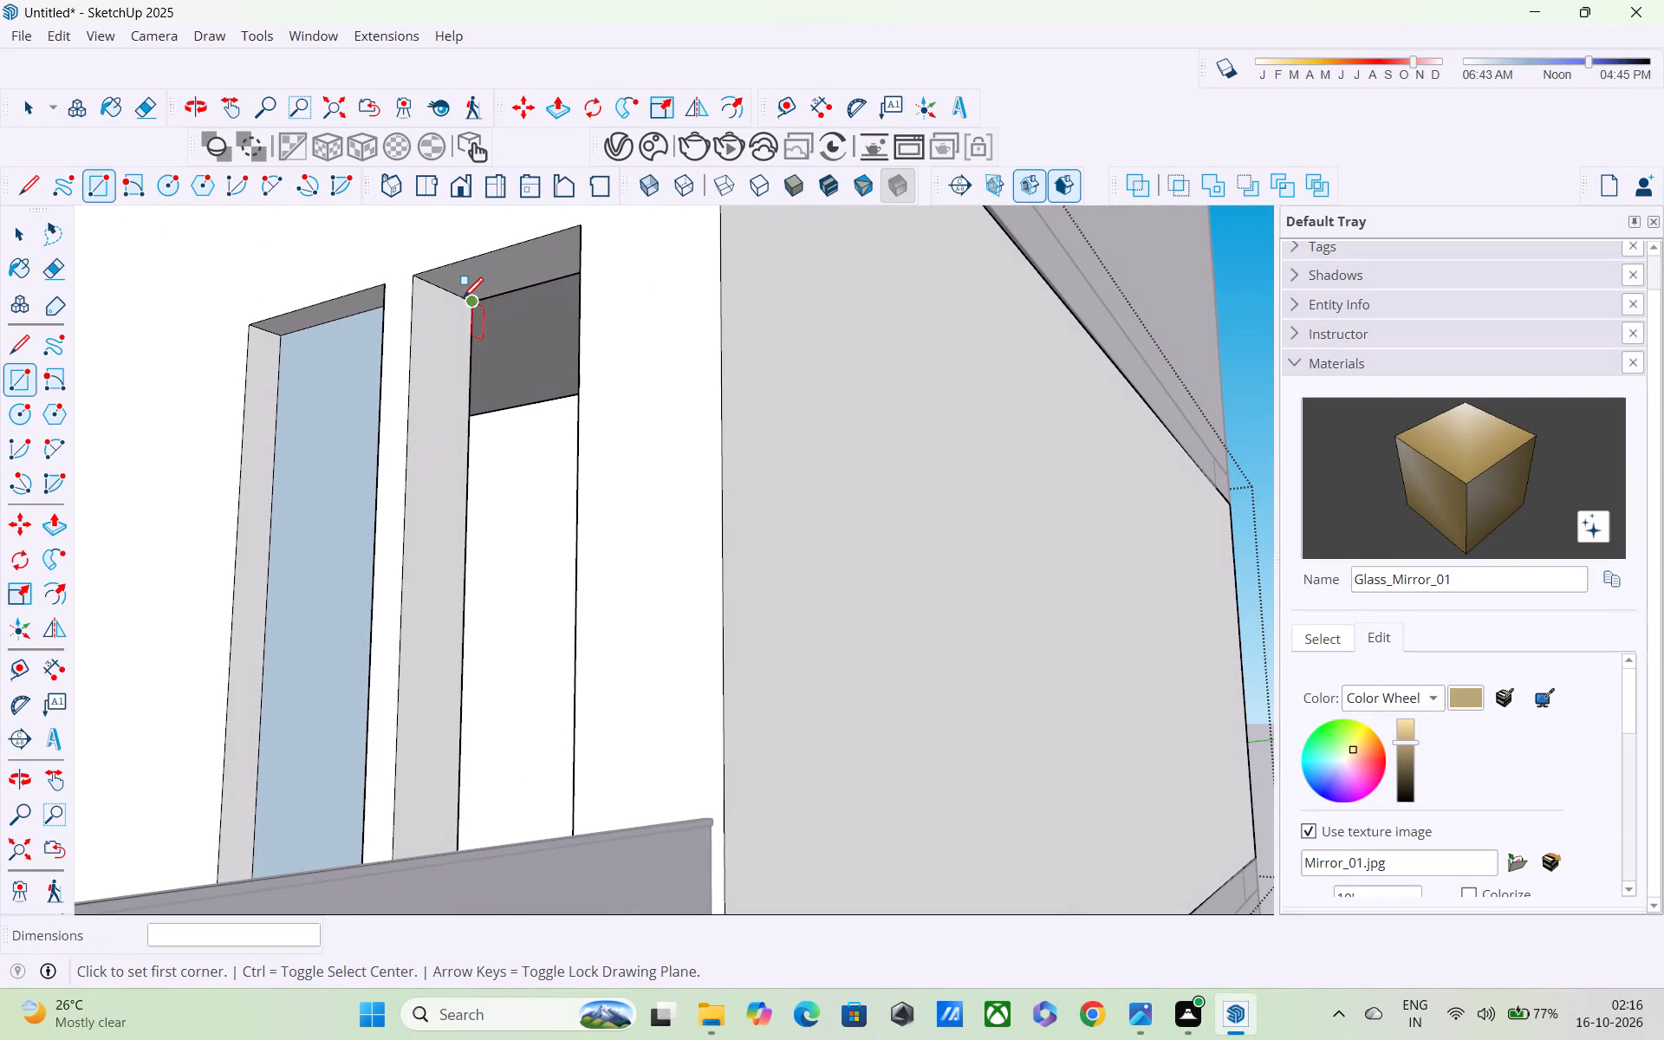
pyautogui.click(452, 298)
pyautogui.scroll(-1, 483, 467)
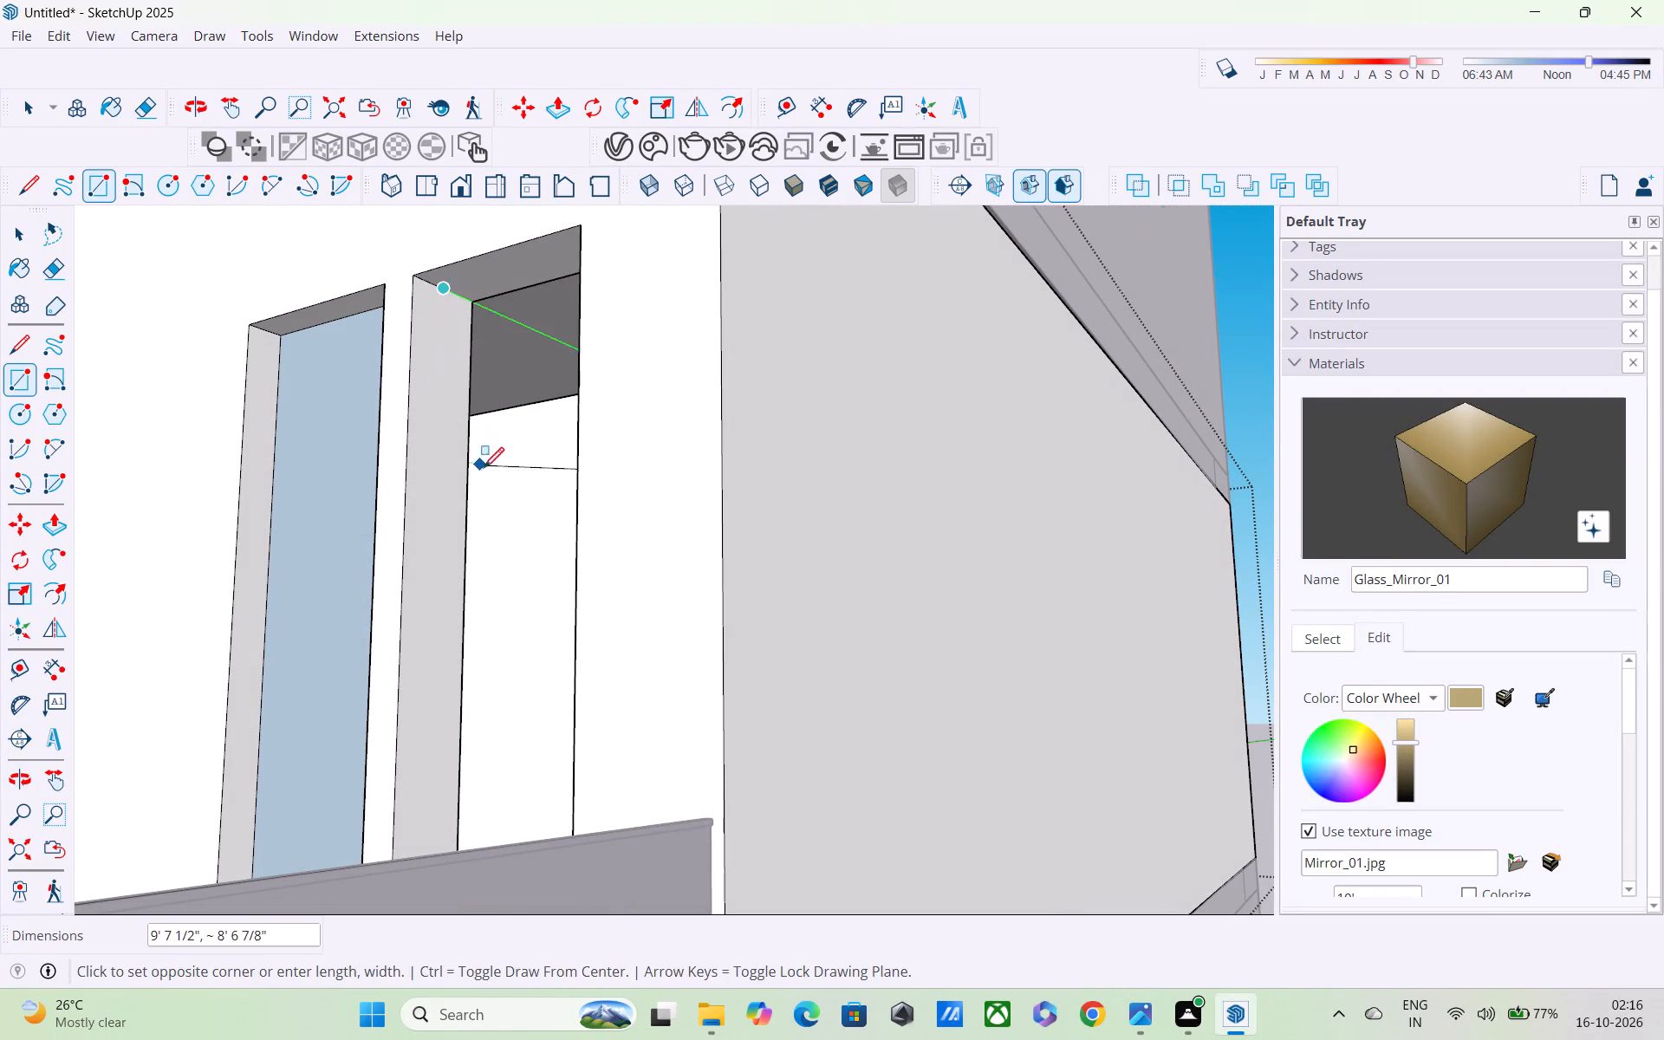
pyautogui.scroll(-1, 484, 470)
pyautogui.moveTo(517, 596); pyautogui.dragTo(579, 692, button='middle')
pyautogui.scroll(1, 579, 692)
pyautogui.scroll(-10, 581, 692)
pyautogui.moveTo(683, 717); pyautogui.dragTo(839, 619, button='middle')
pyautogui.scroll(-1, 744, 651)
pyautogui.moveTo(628, 757); pyautogui.dragTo(715, 834, button='middle')
pyautogui.scroll(5, 617, 842)
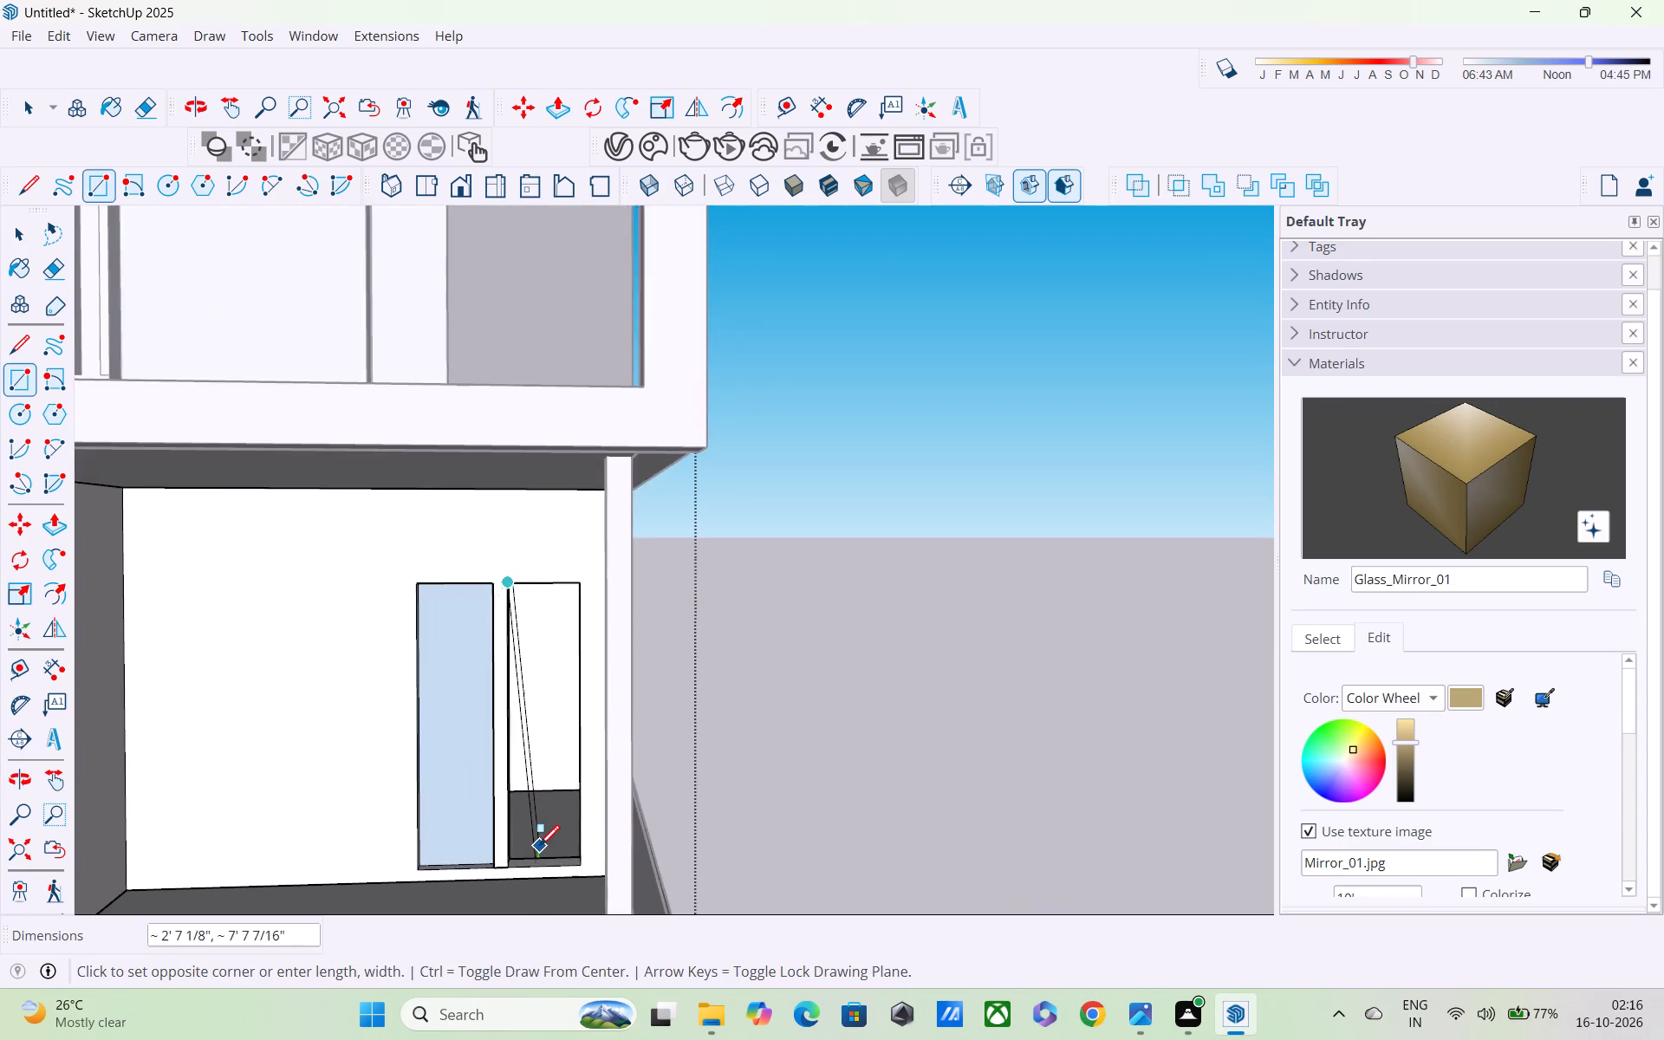
pyautogui.scroll(11, 539, 848)
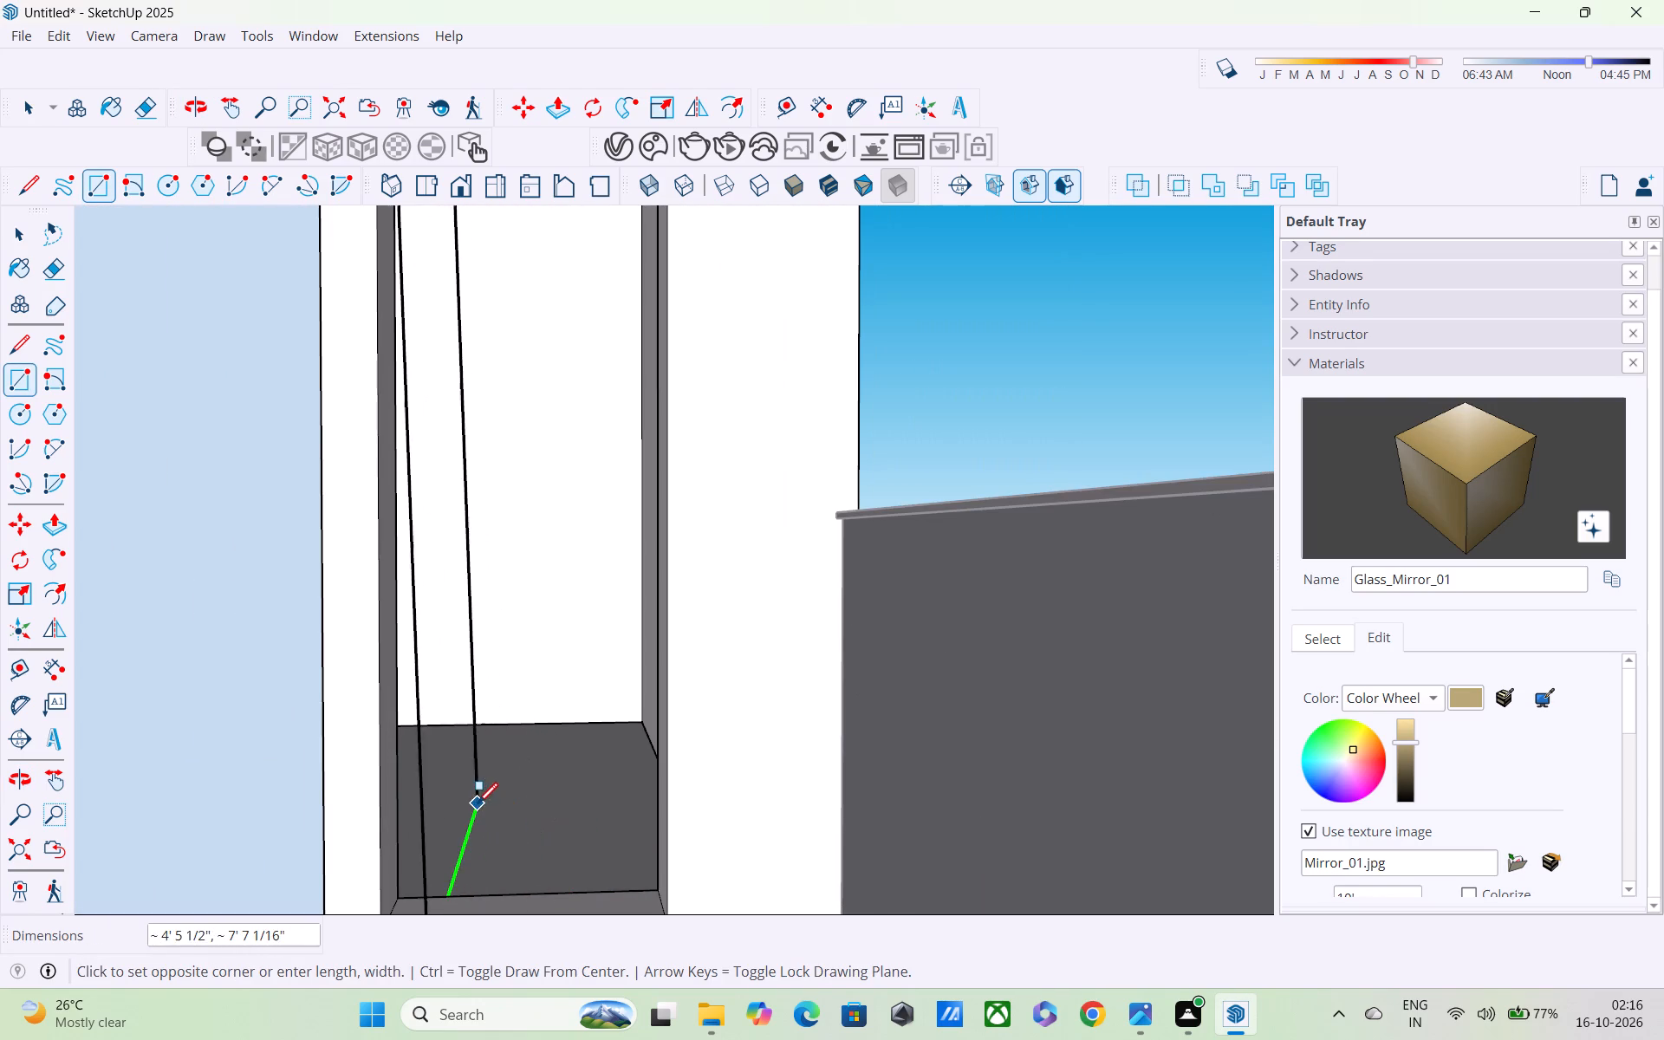
pyautogui.keyDown('shift'); pyautogui.moveTo(476, 804); pyautogui.dragTo(477, 652, button='middle'); pyautogui.keyUp('shift')
pyautogui.scroll(4, 557, 686)
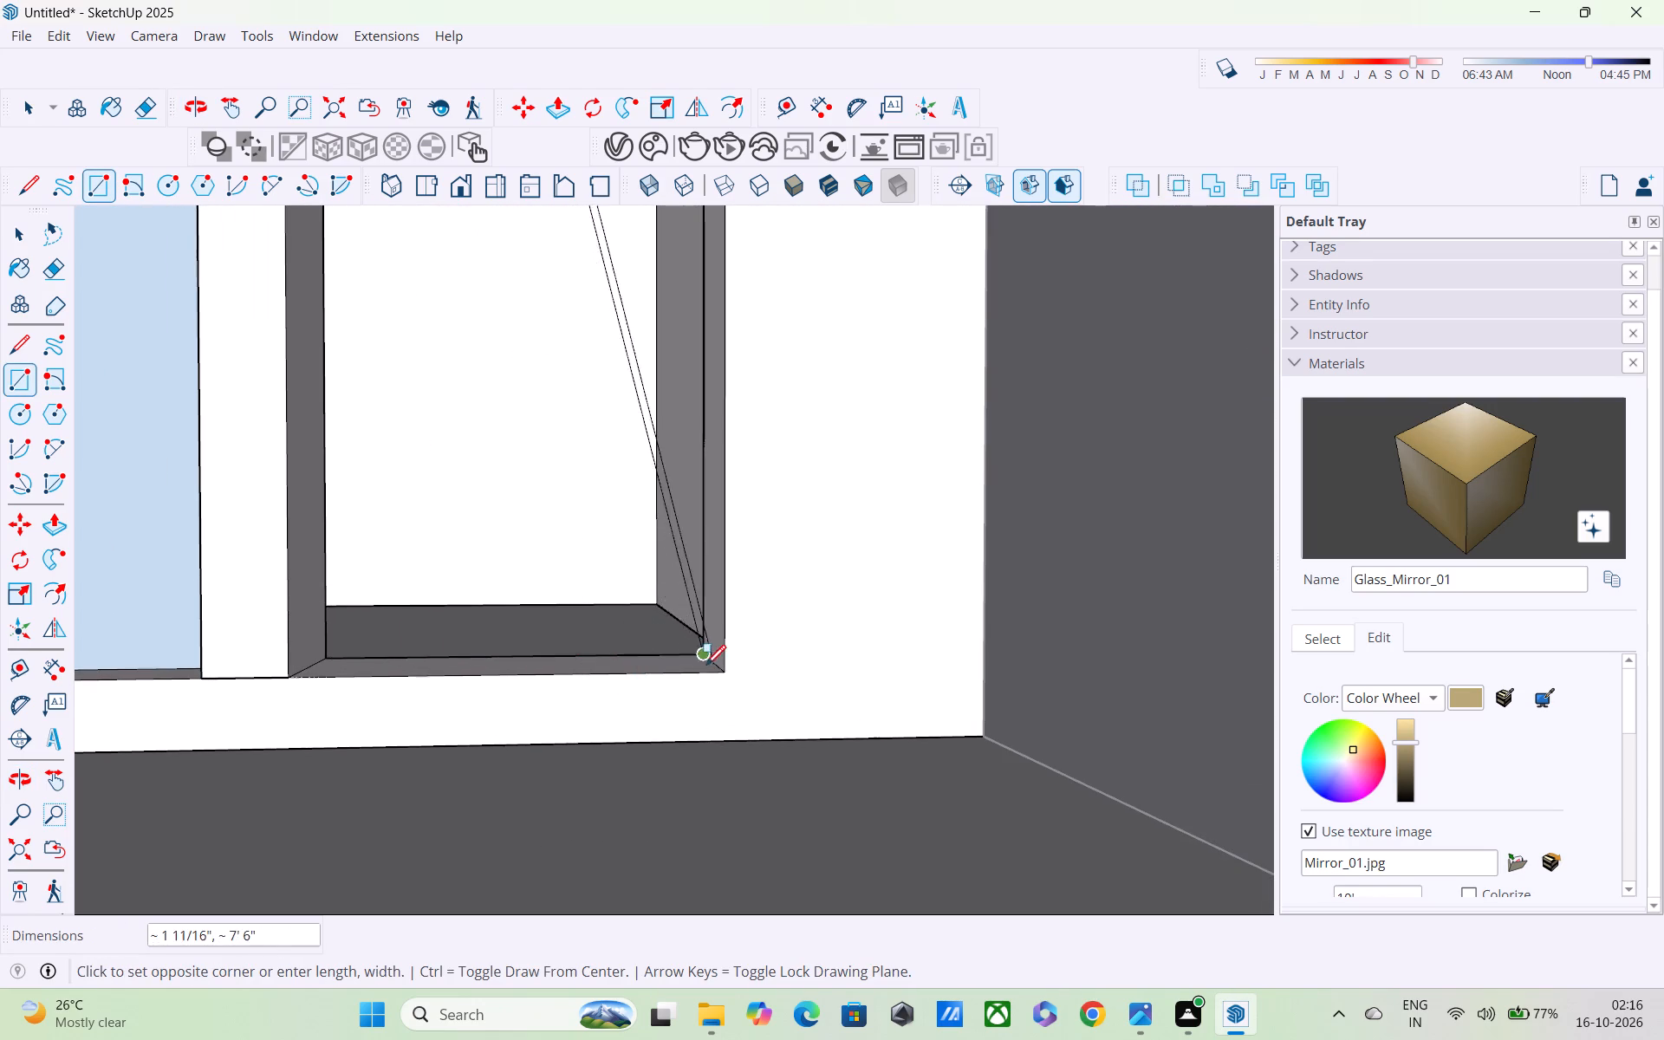
pyautogui.moveTo(712, 674); pyautogui.dragTo(818, 723, button='middle')
pyautogui.scroll(5, 736, 673)
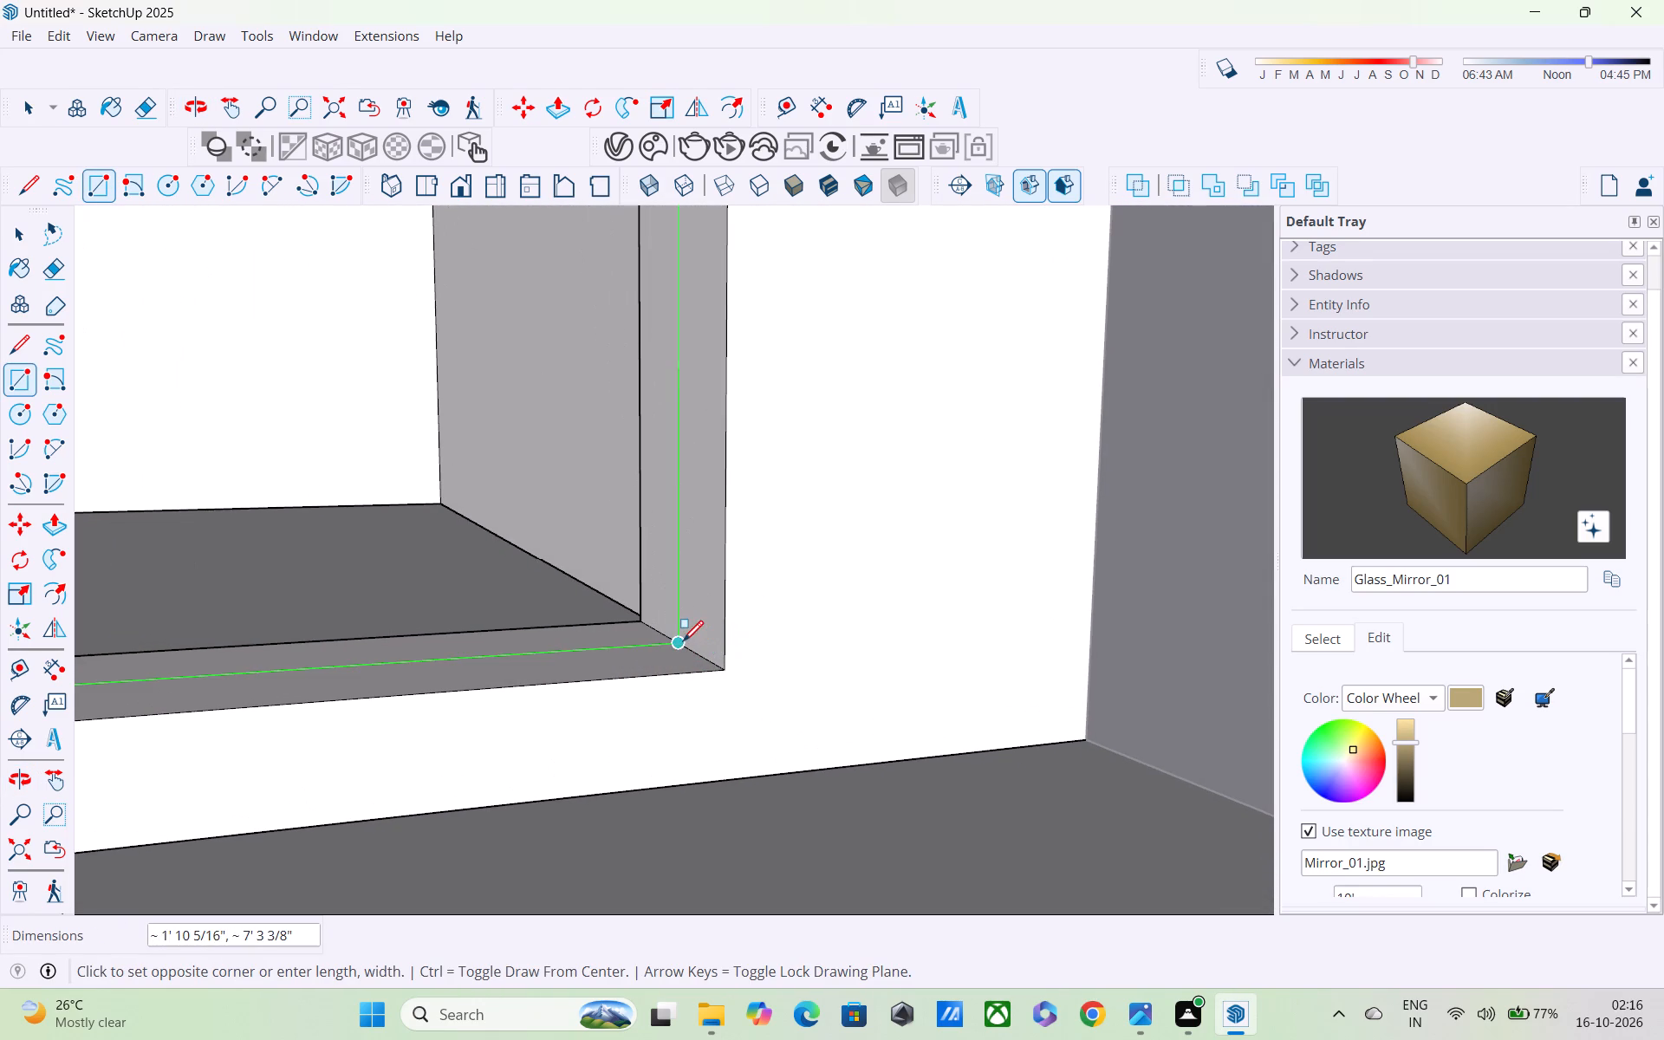
pyautogui.click(683, 643)
# Examine the lower balcony's paned doorway and the balcony above it from outside the building.
pyautogui.scroll(-20, 682, 643)
pyautogui.scroll(-2, 682, 643)
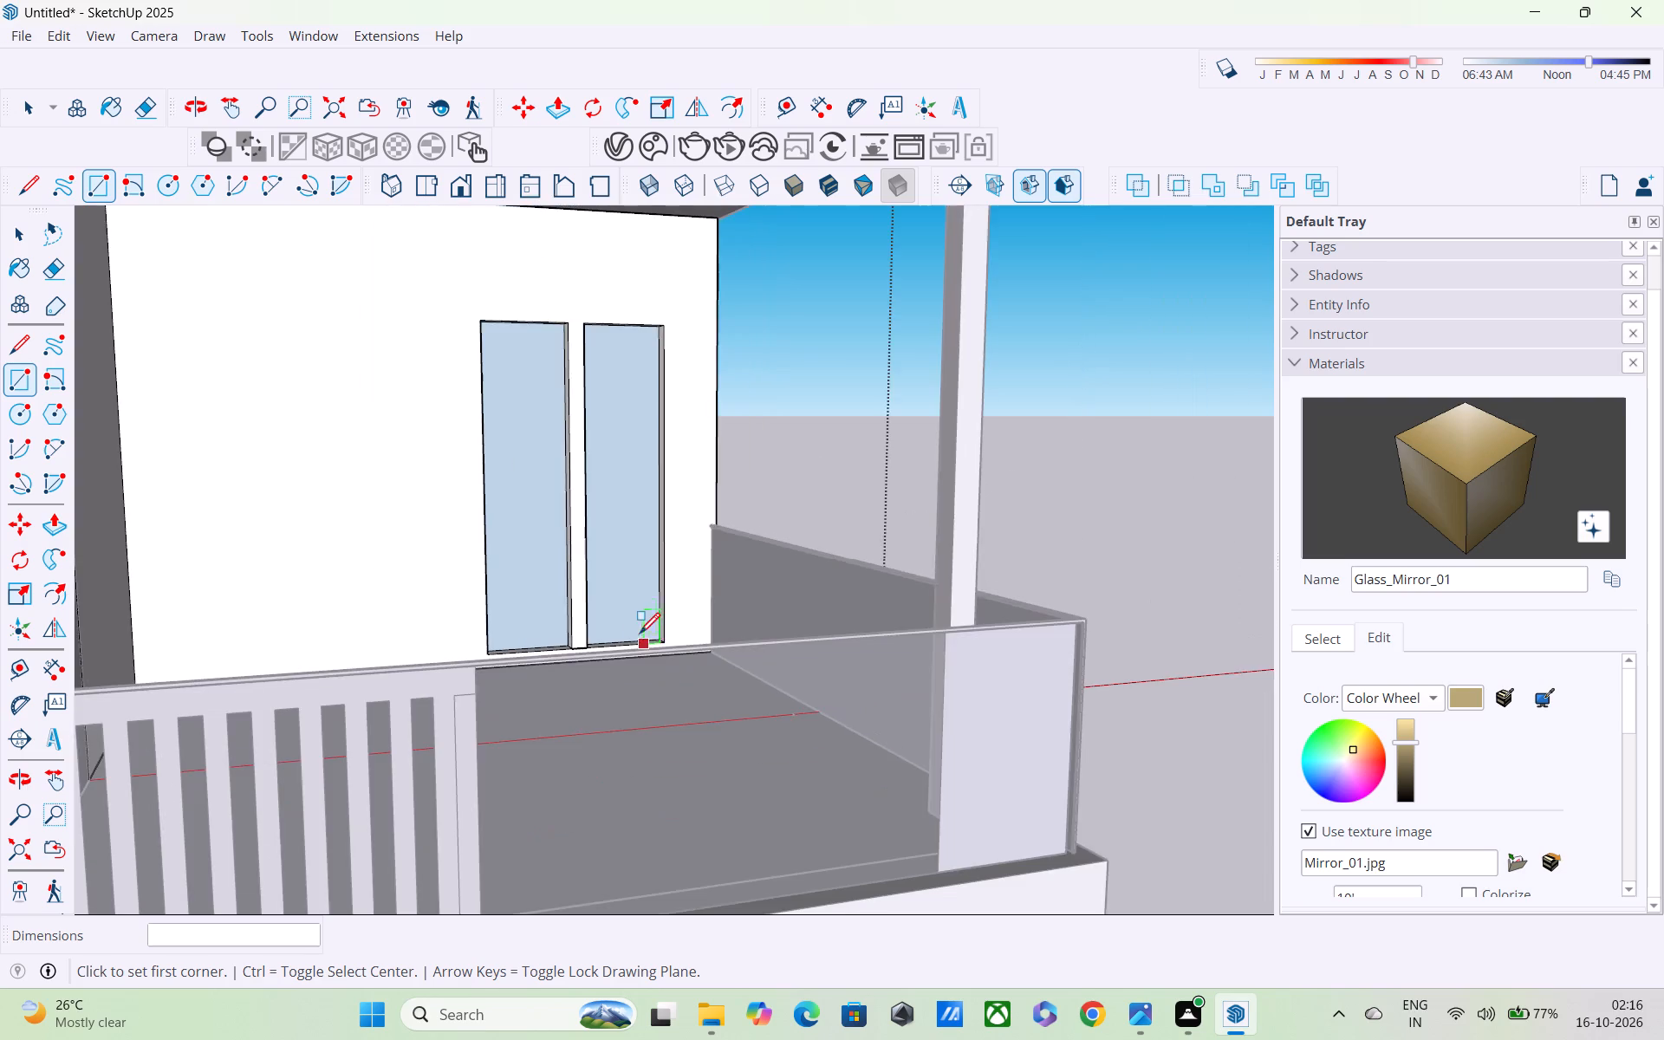
pyautogui.scroll(-1, 639, 634)
pyautogui.scroll(-5, 509, 582)
pyautogui.moveTo(511, 587); pyautogui.dragTo(370, 528, button='middle')
pyautogui.scroll(-3, 393, 530)
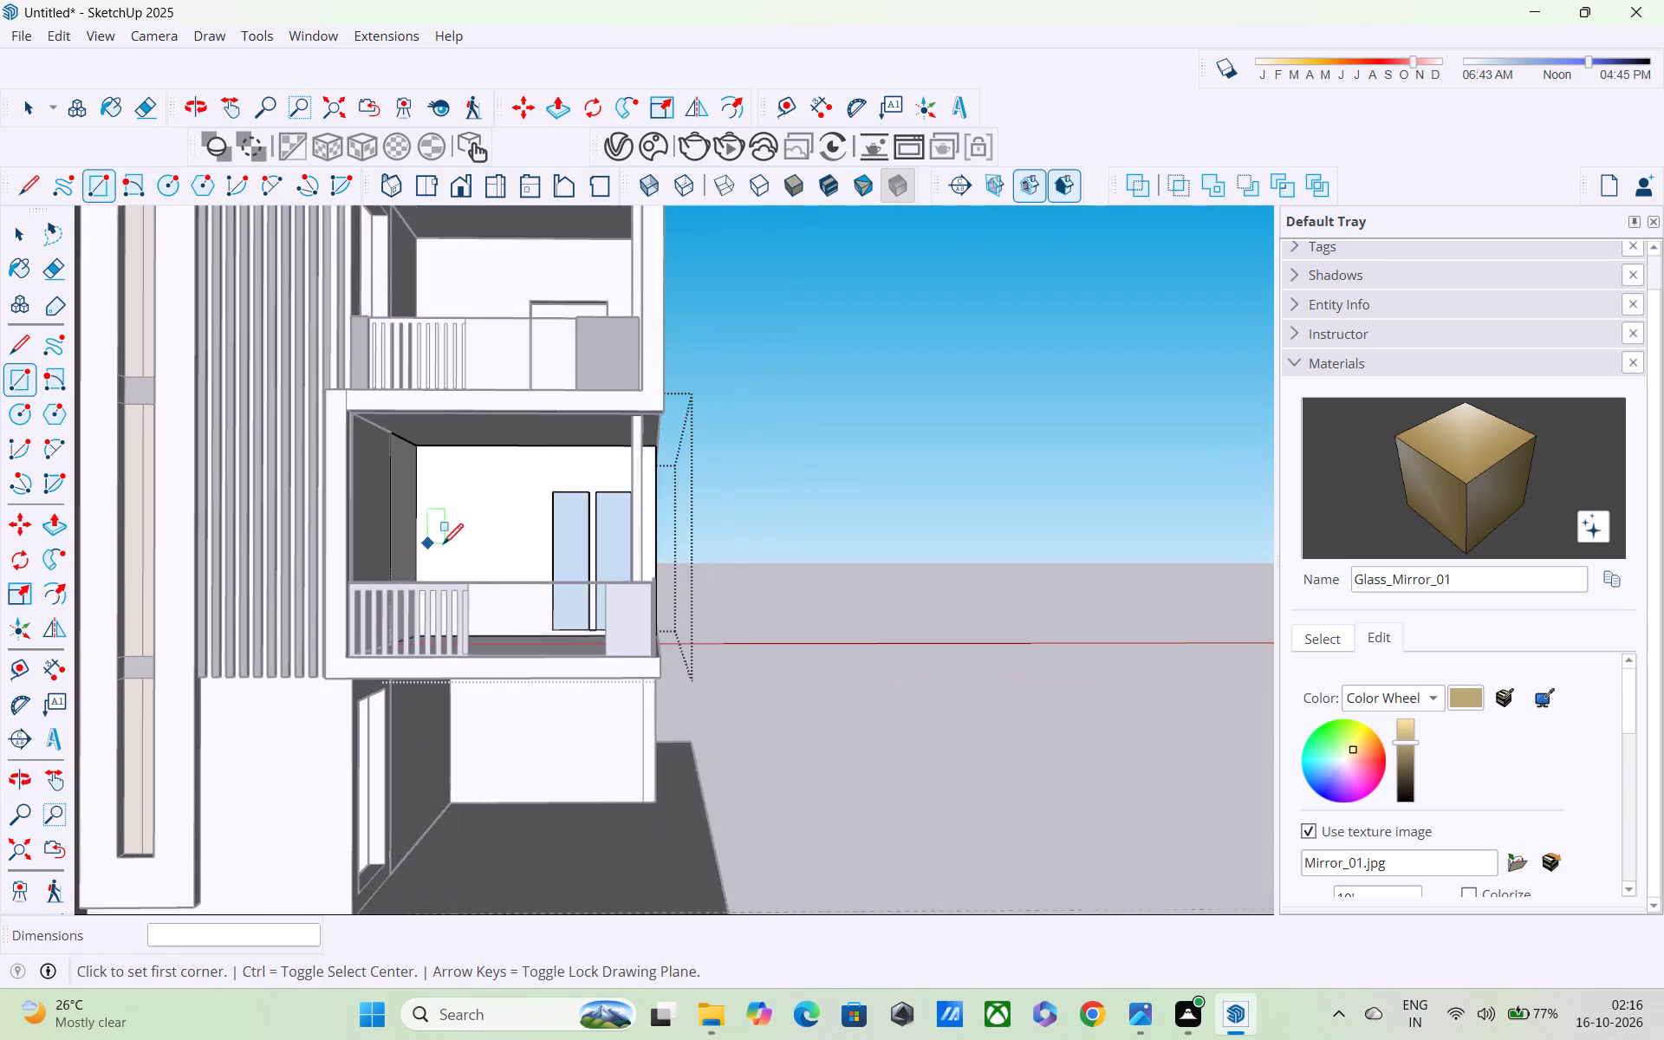
pyautogui.moveTo(513, 536); pyautogui.dragTo(594, 879, button='middle')
pyautogui.scroll(4, 647, 585)
pyautogui.moveTo(640, 575); pyautogui.dragTo(608, 427, button='middle')
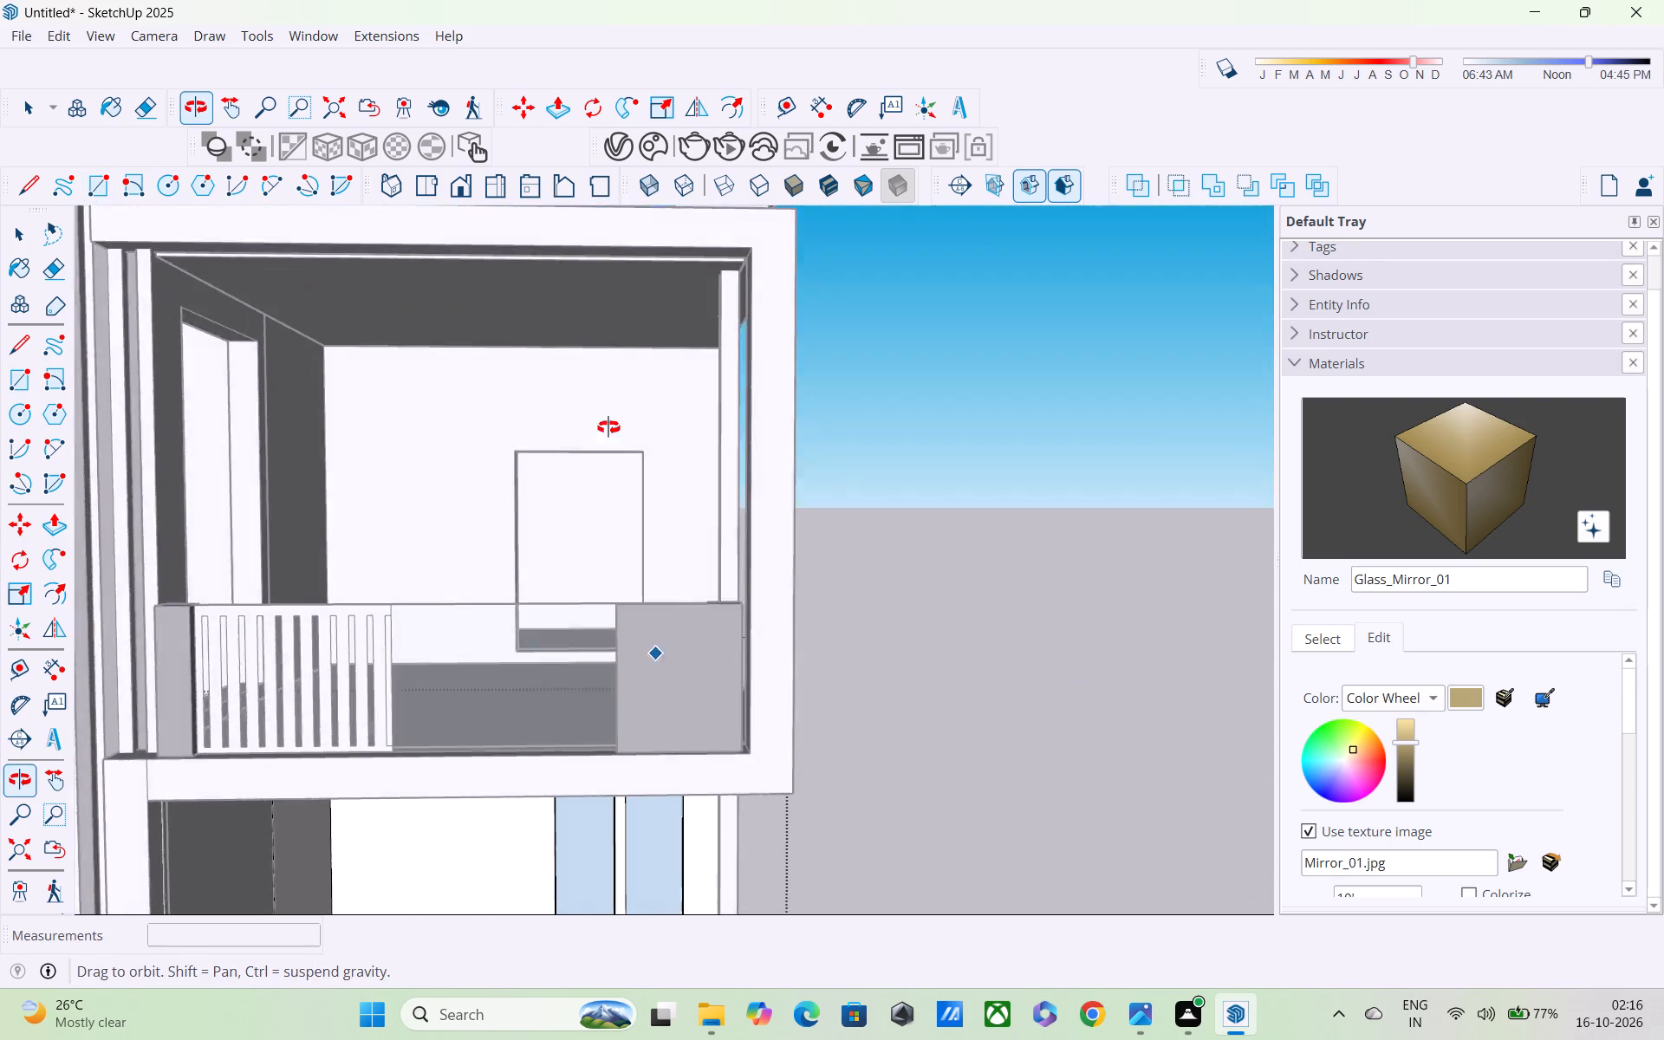
pyautogui.moveTo(608, 427); pyautogui.dragTo(608, 425, button='middle')
pyautogui.scroll(-4, 601, 473)
pyautogui.press('space')
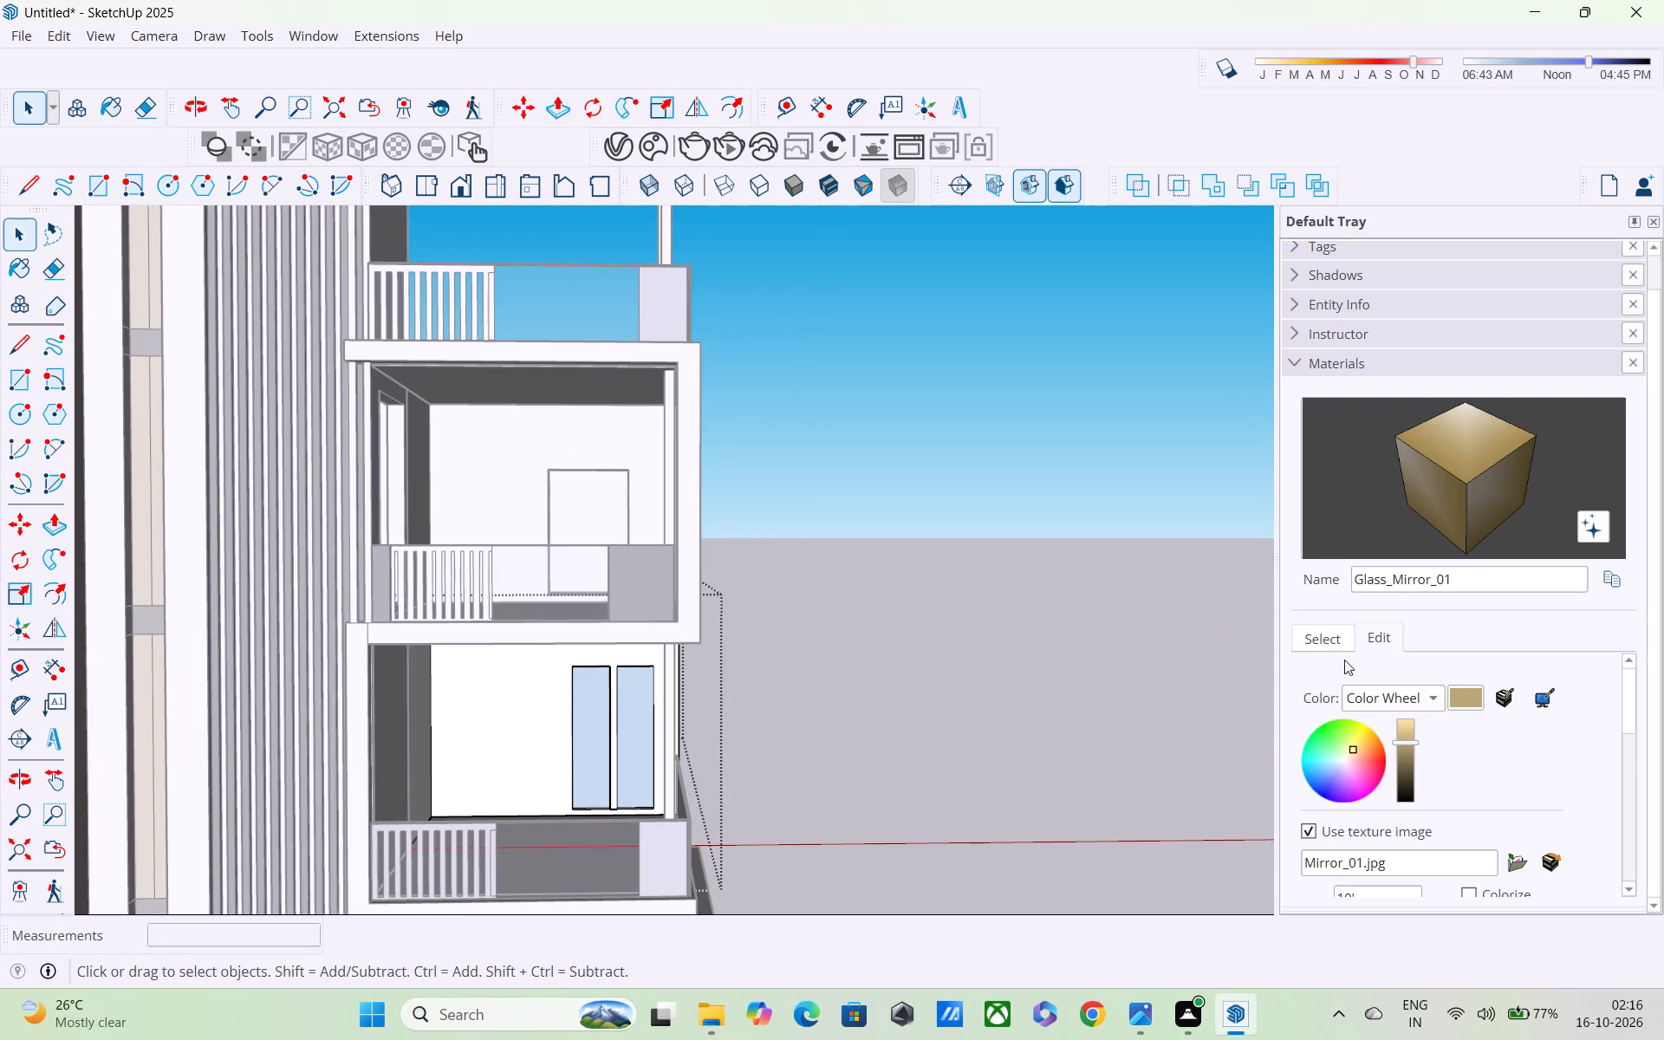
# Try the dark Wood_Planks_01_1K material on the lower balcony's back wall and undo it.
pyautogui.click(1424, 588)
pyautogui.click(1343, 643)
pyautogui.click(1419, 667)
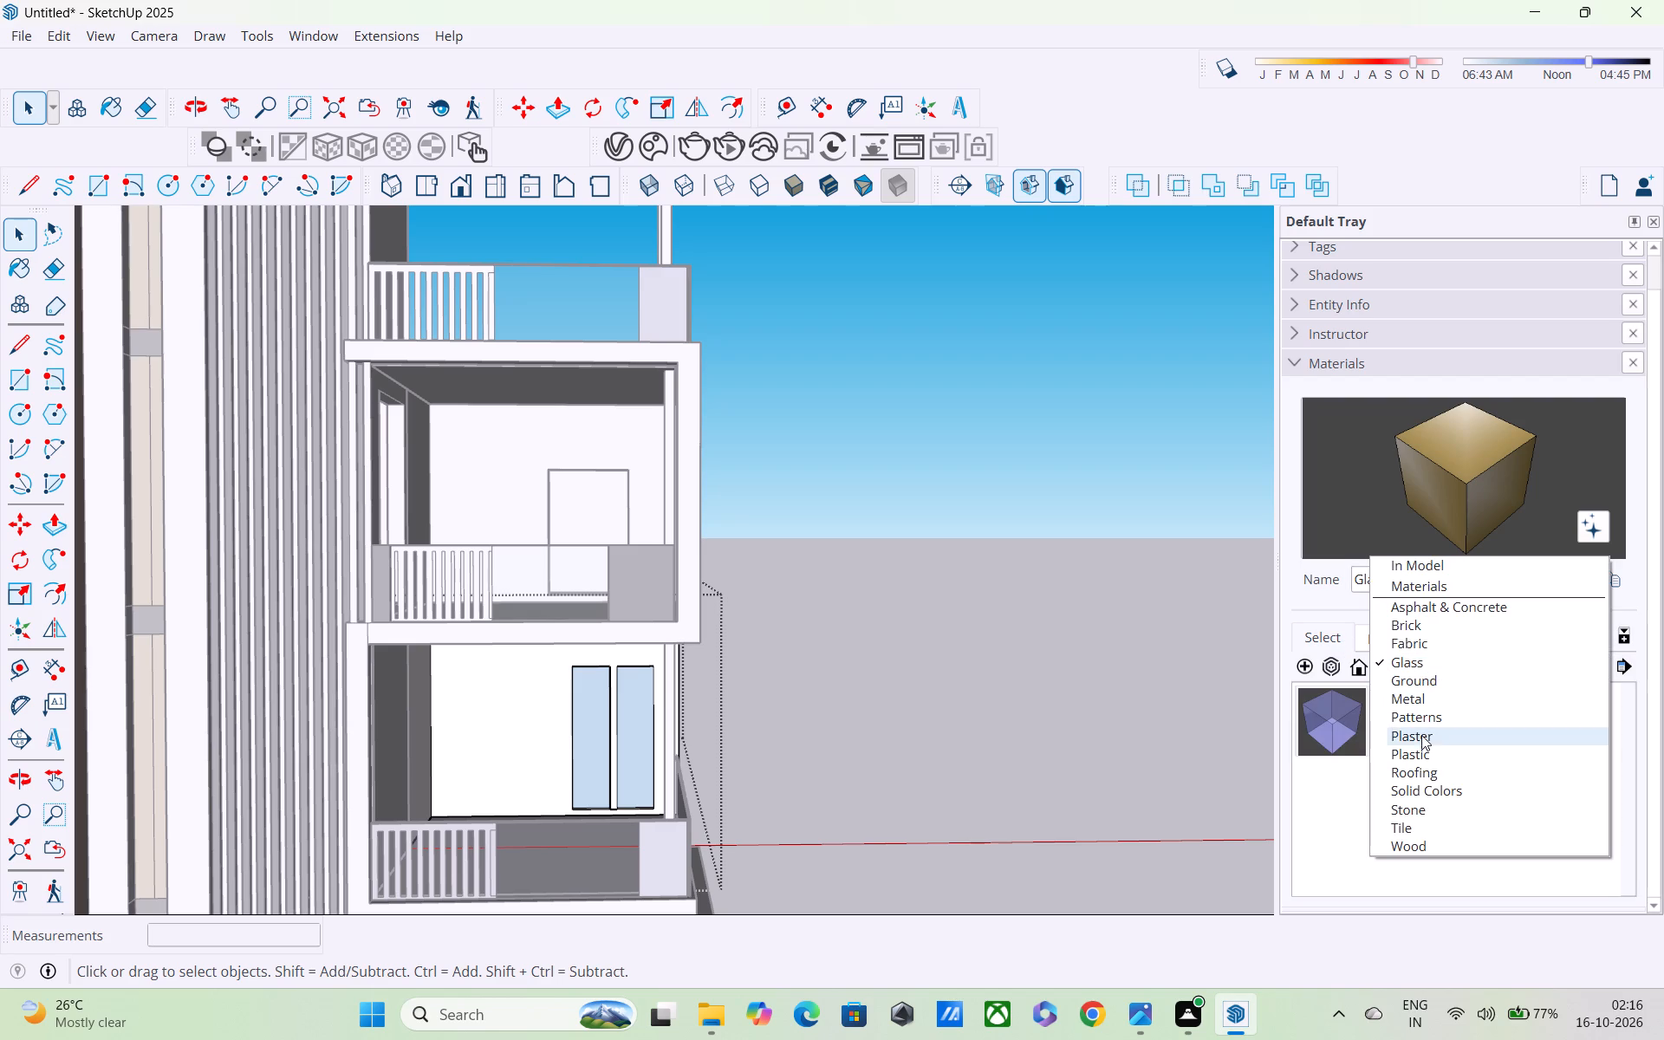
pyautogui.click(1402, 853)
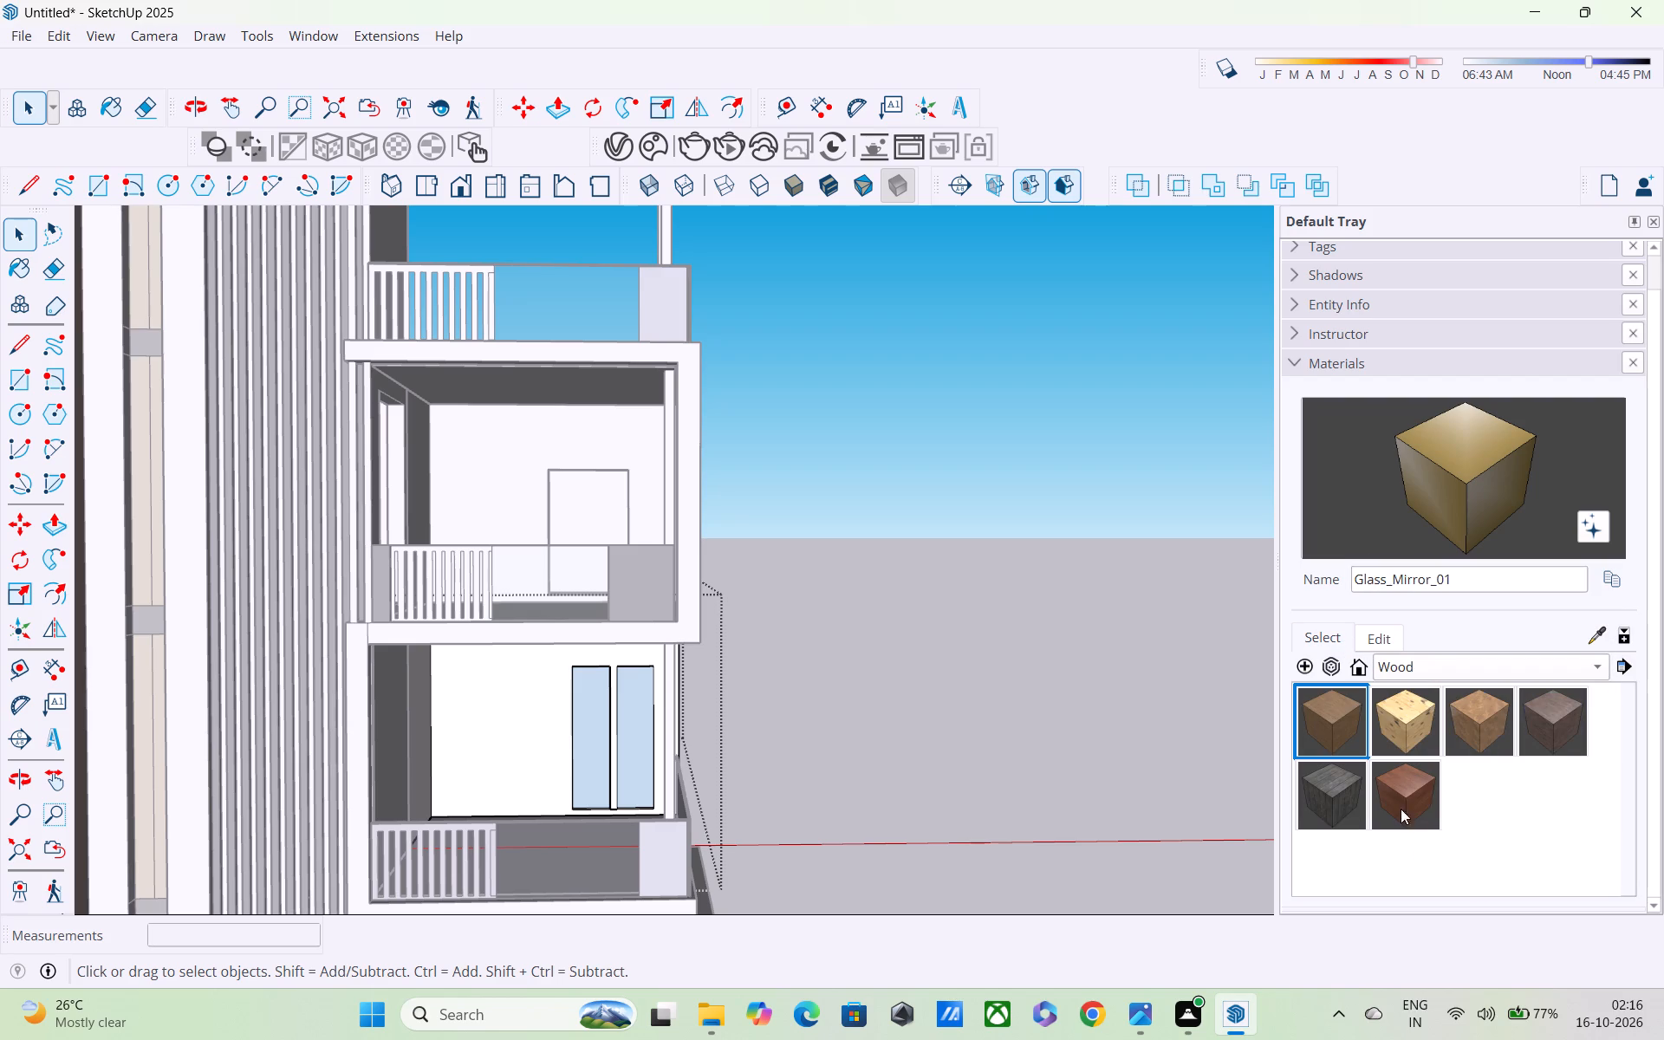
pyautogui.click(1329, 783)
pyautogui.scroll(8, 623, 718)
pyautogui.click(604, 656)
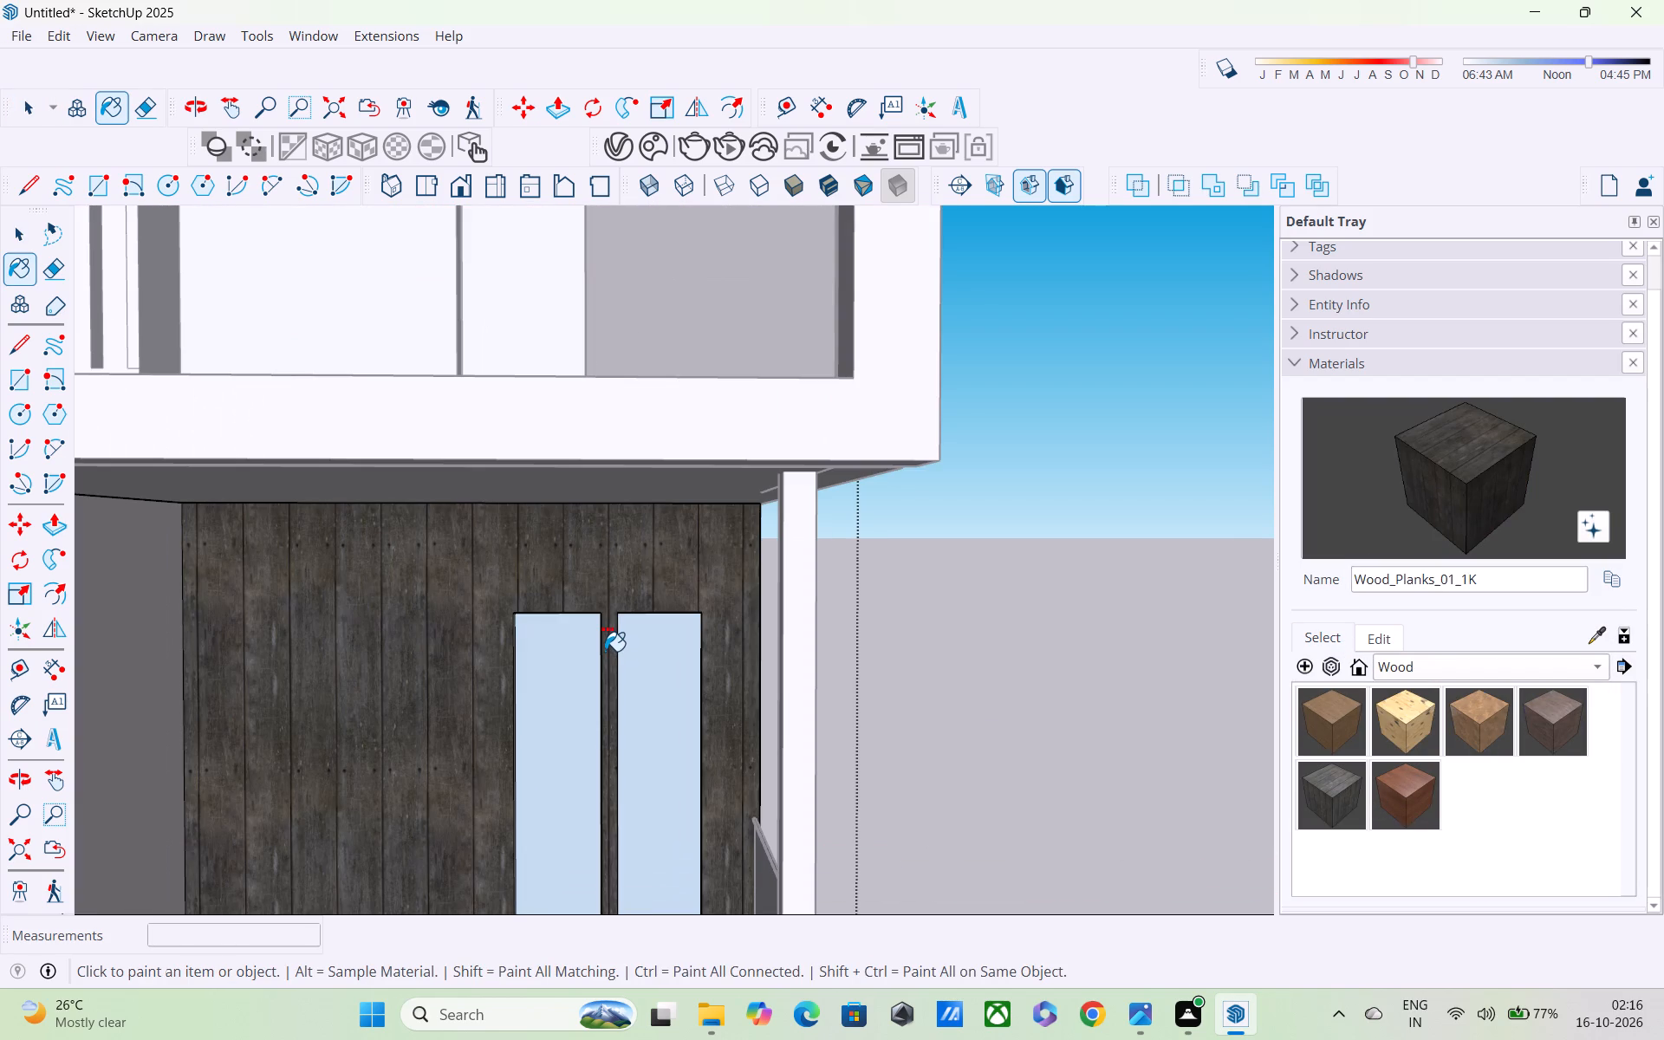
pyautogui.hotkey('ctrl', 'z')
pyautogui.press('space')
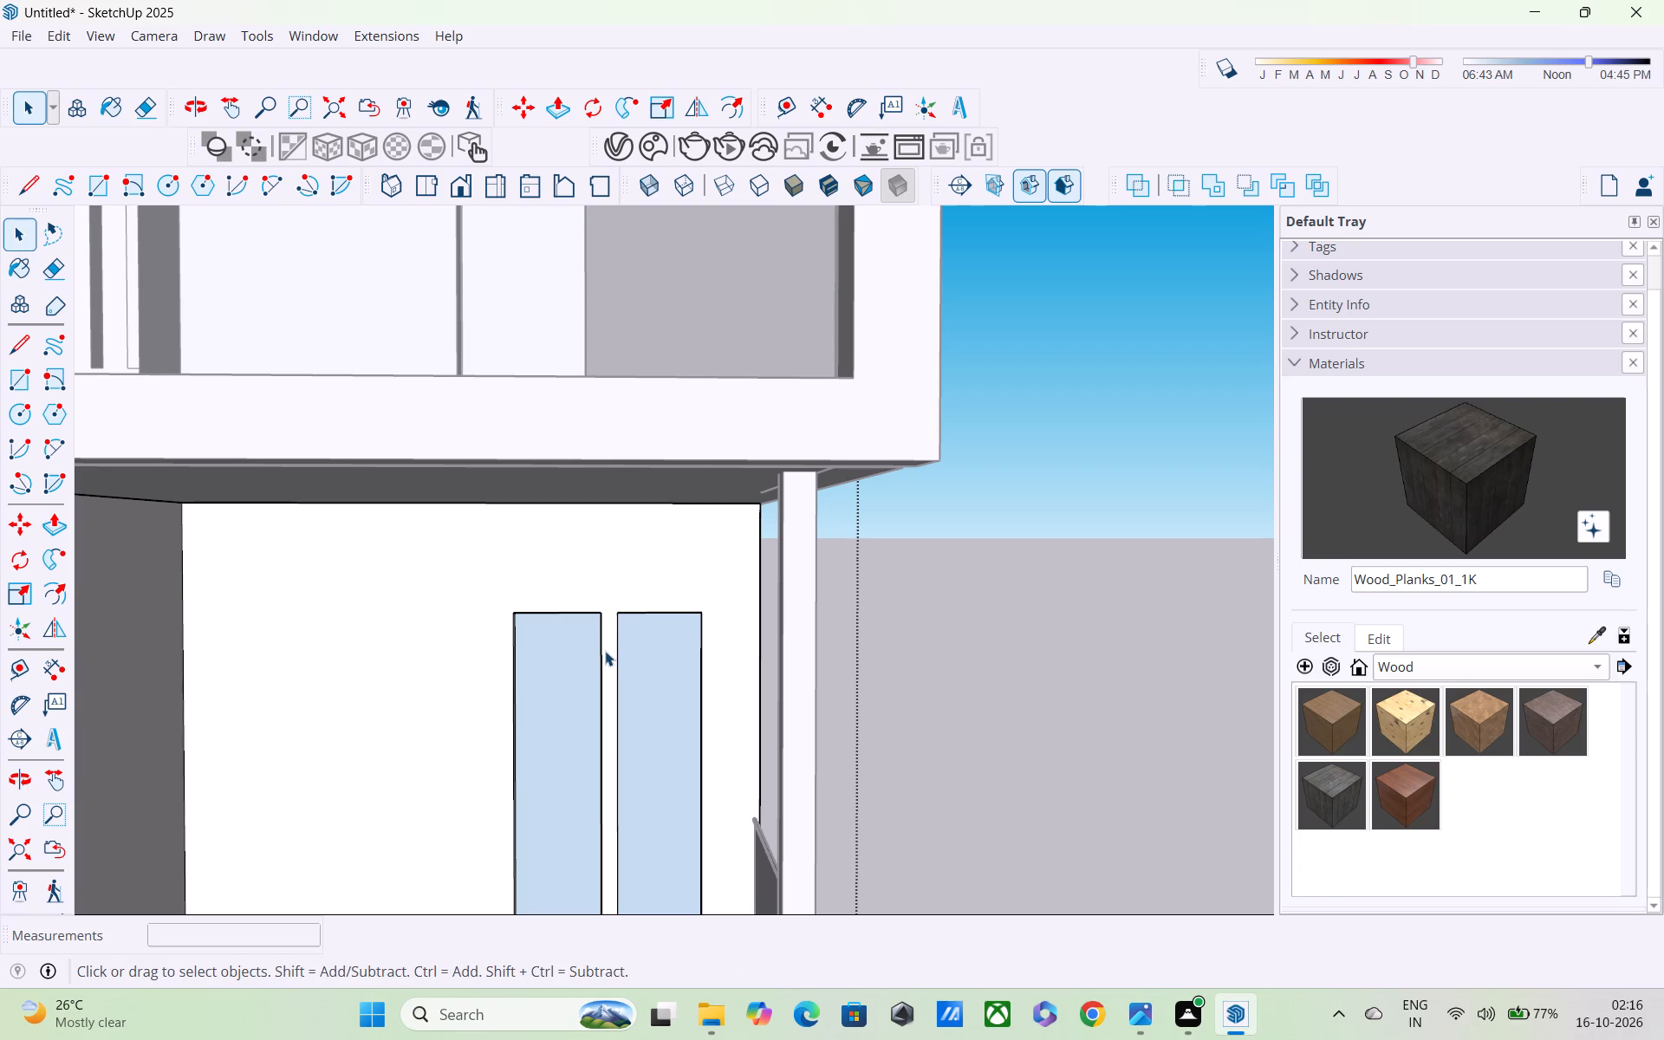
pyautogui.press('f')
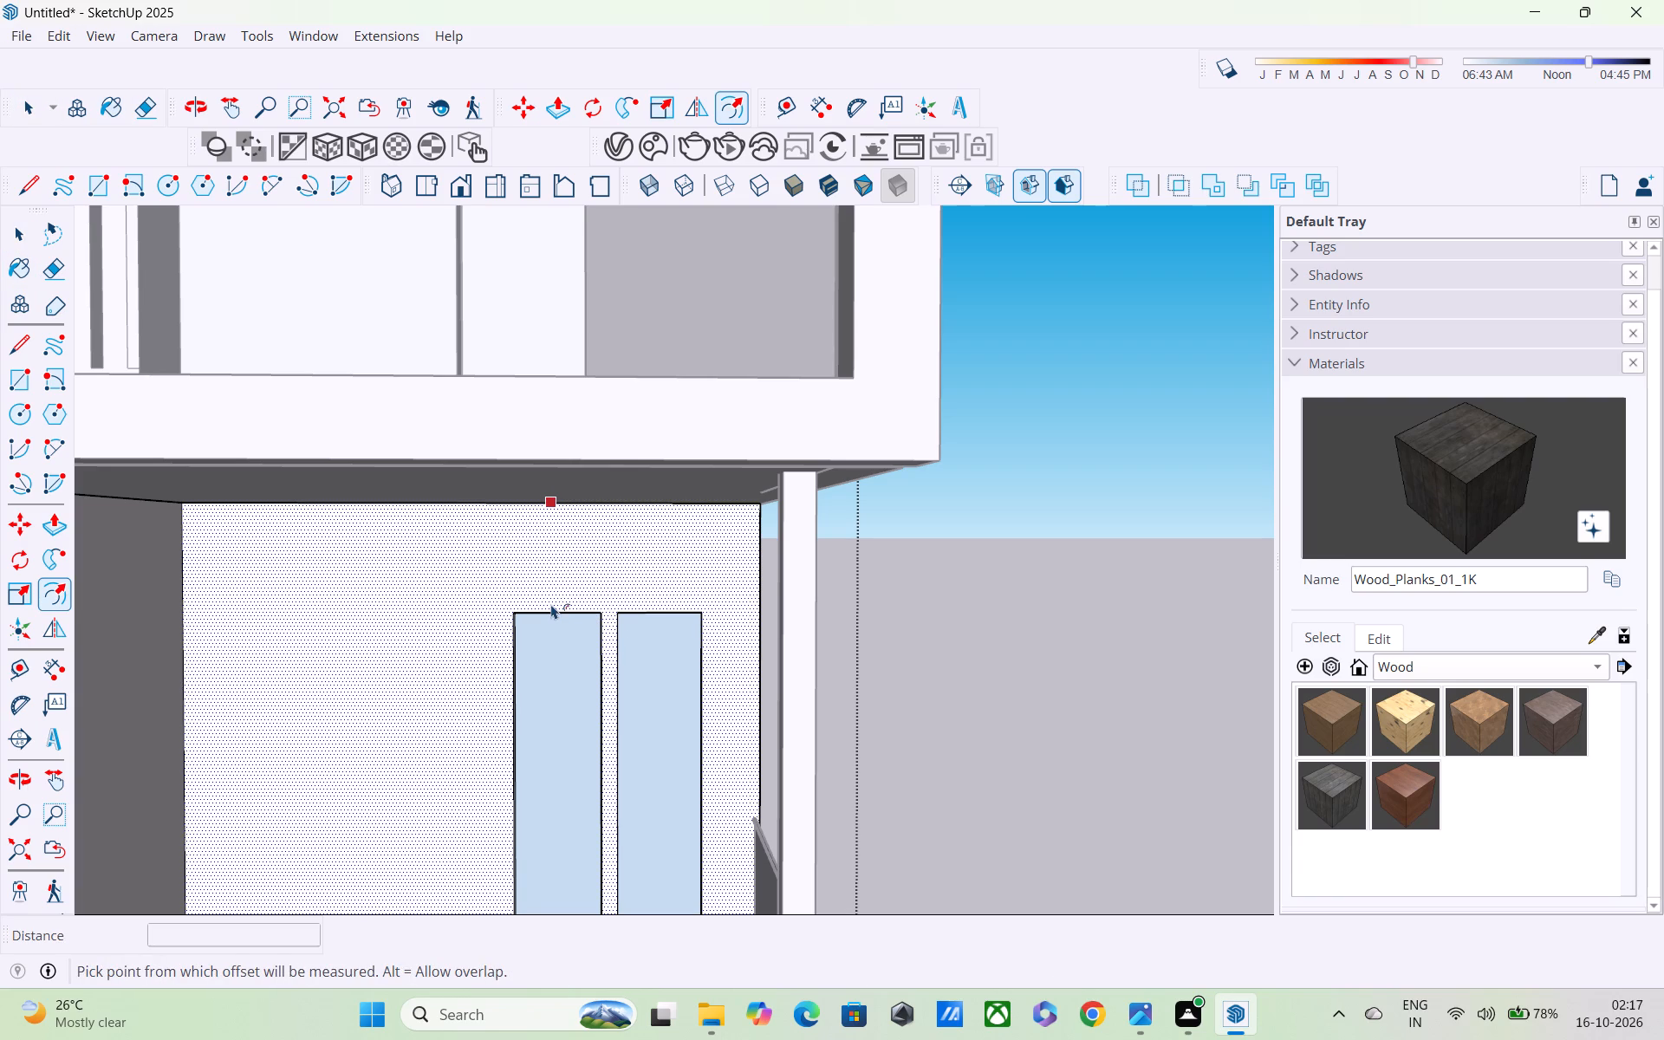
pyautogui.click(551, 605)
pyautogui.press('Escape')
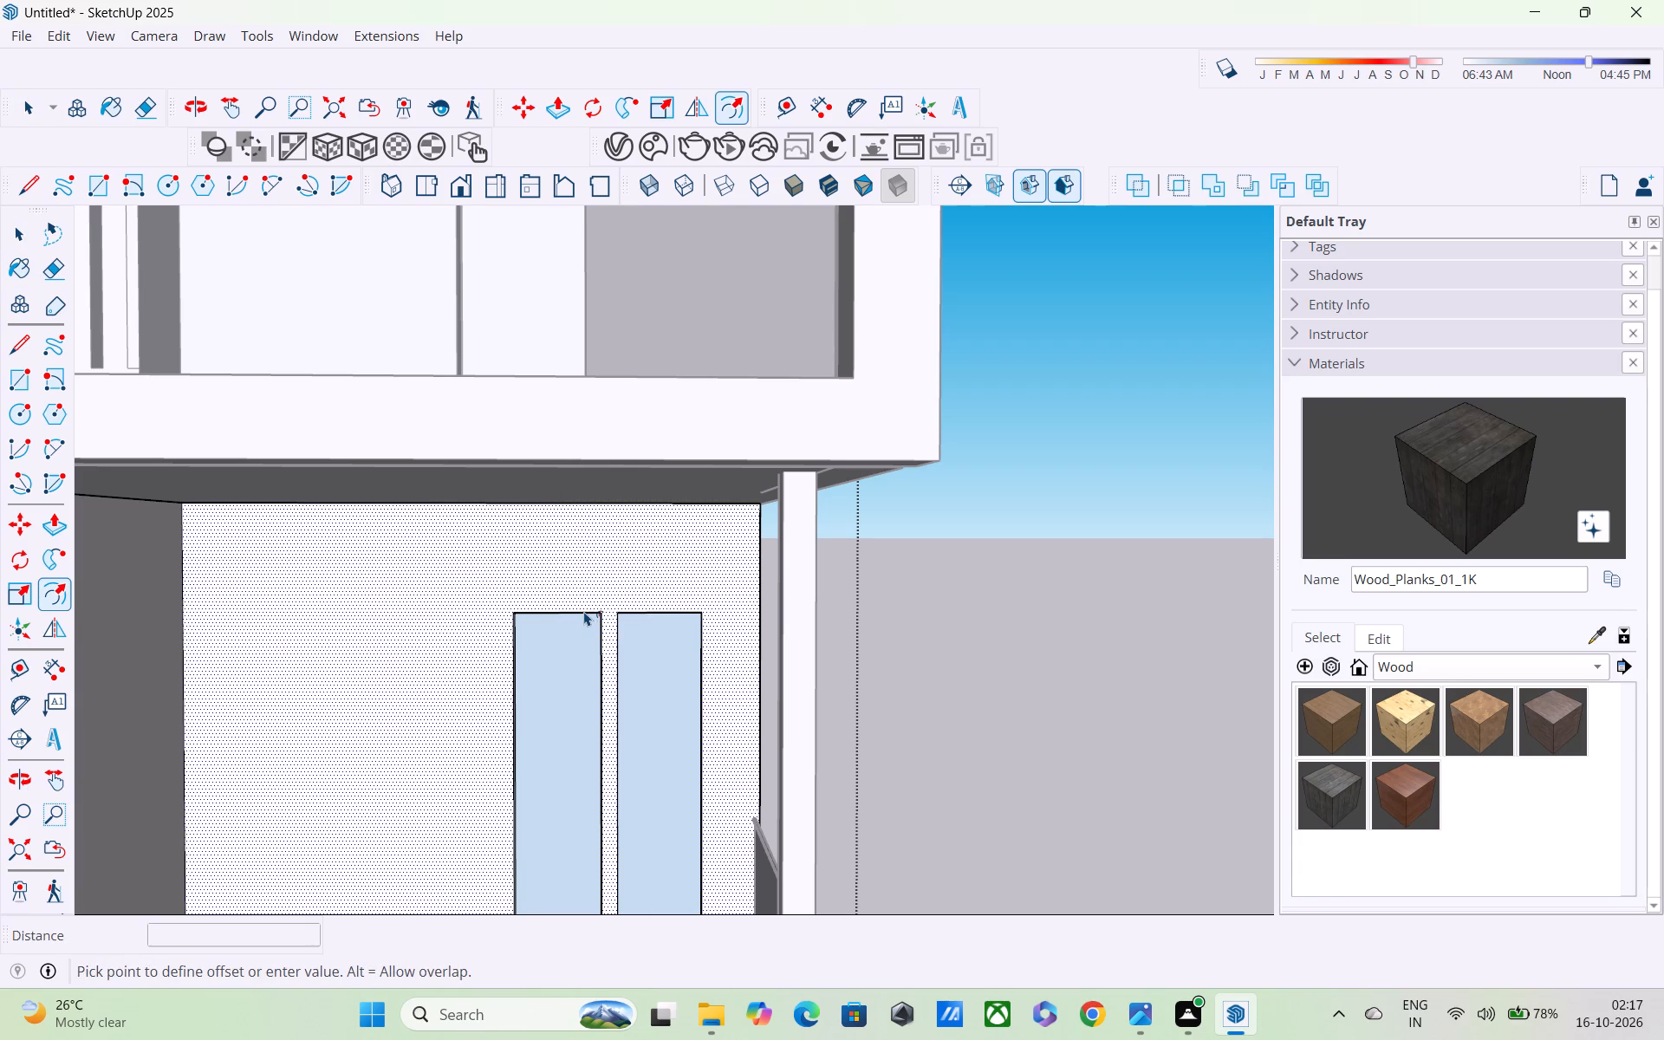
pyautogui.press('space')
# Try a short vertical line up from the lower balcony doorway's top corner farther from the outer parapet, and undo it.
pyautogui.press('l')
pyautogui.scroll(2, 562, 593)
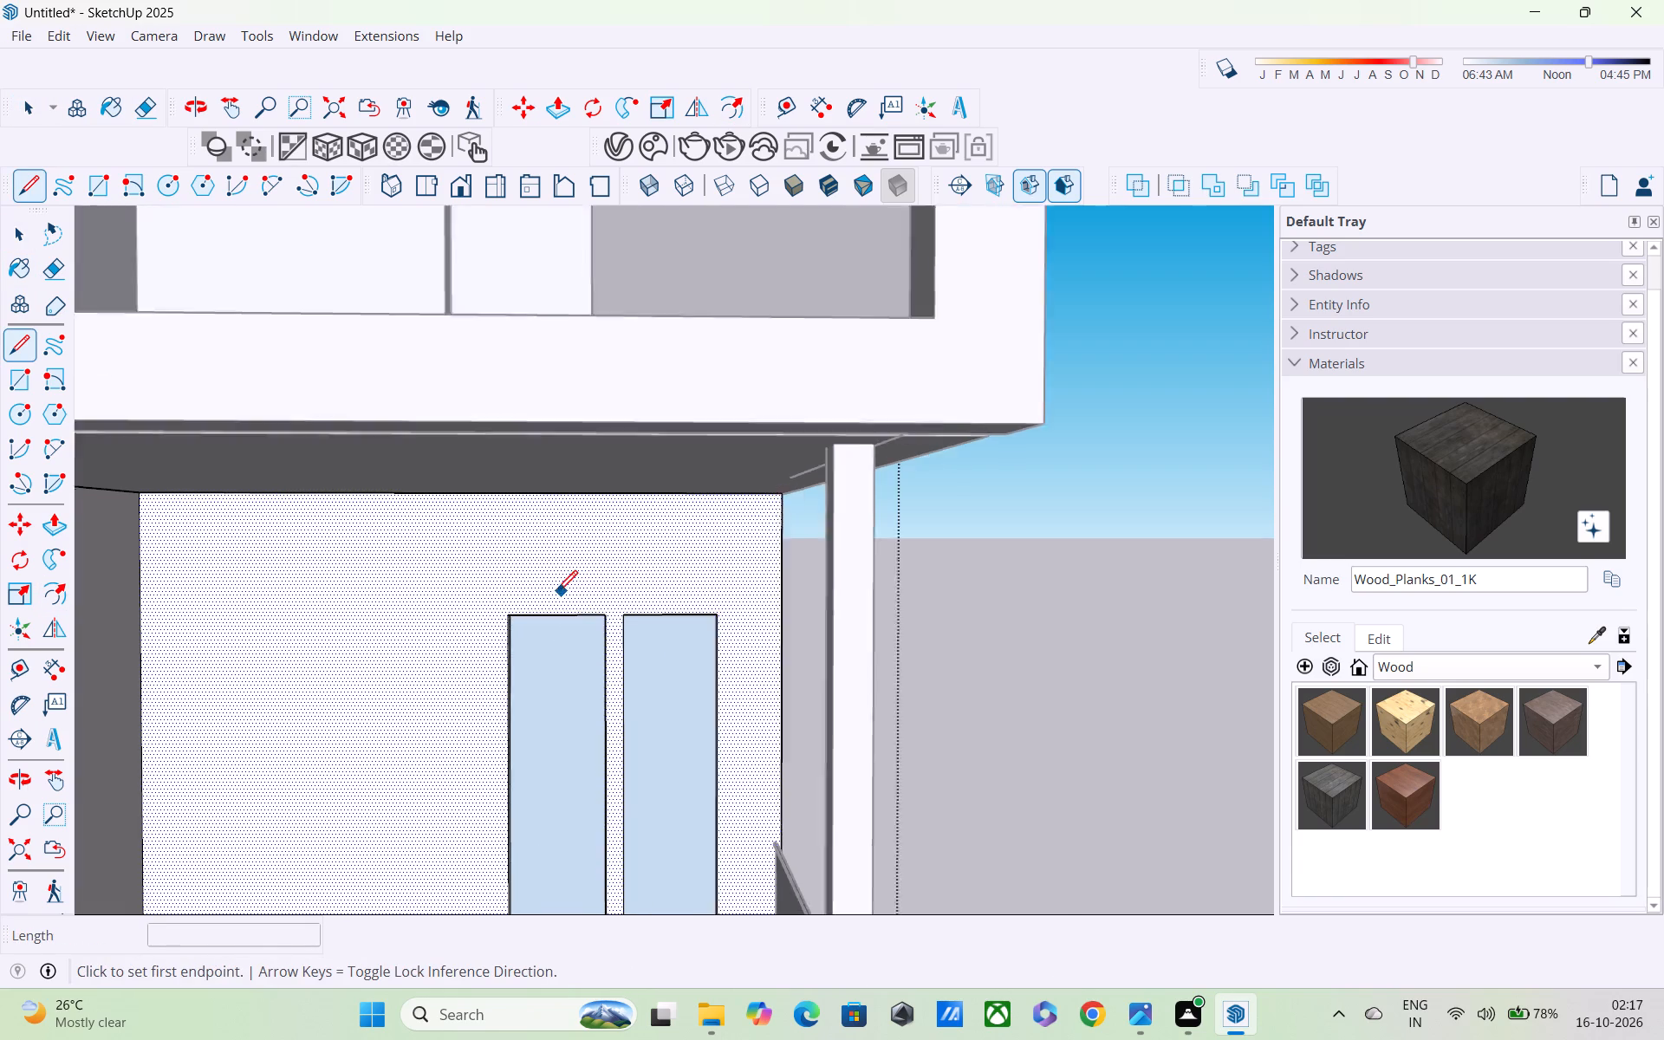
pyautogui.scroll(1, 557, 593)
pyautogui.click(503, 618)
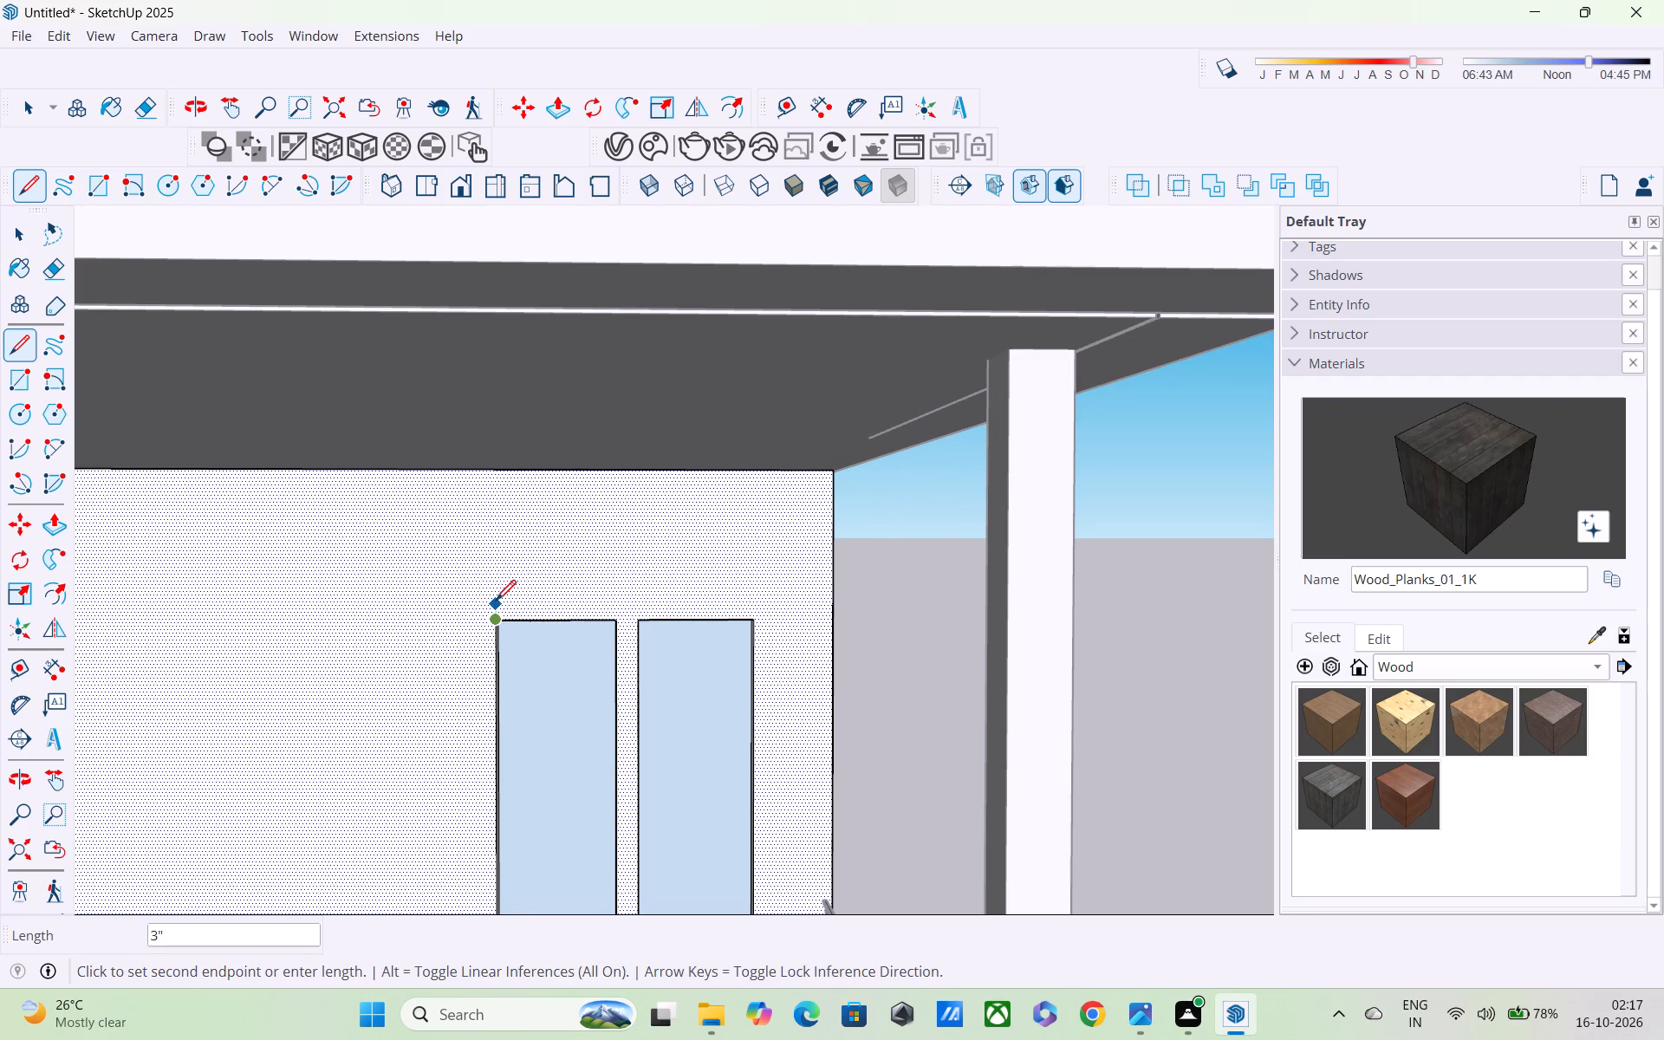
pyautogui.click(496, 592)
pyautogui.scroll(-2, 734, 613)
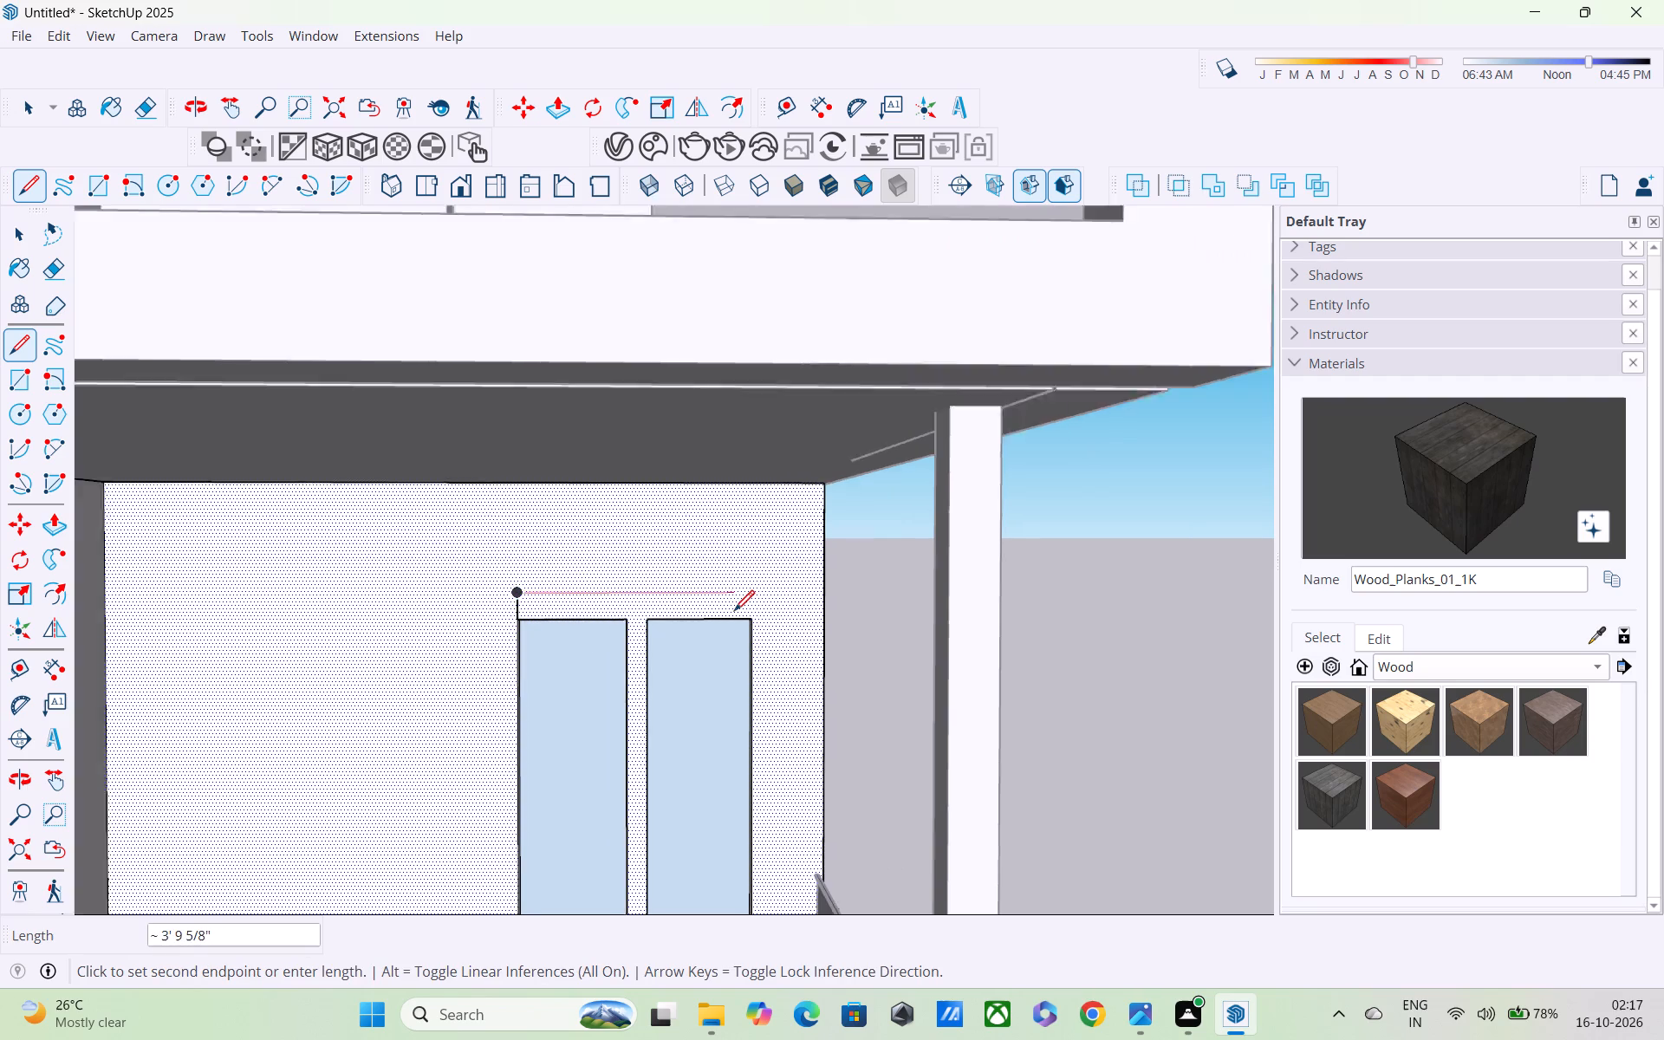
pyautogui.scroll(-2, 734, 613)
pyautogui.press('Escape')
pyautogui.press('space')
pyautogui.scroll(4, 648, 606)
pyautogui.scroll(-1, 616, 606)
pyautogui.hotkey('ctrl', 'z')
# Draw lines outward and up from the doorway's top corner farther from the parapet, and about 4' 11" across above both panes.
pyautogui.scroll(4, 573, 615)
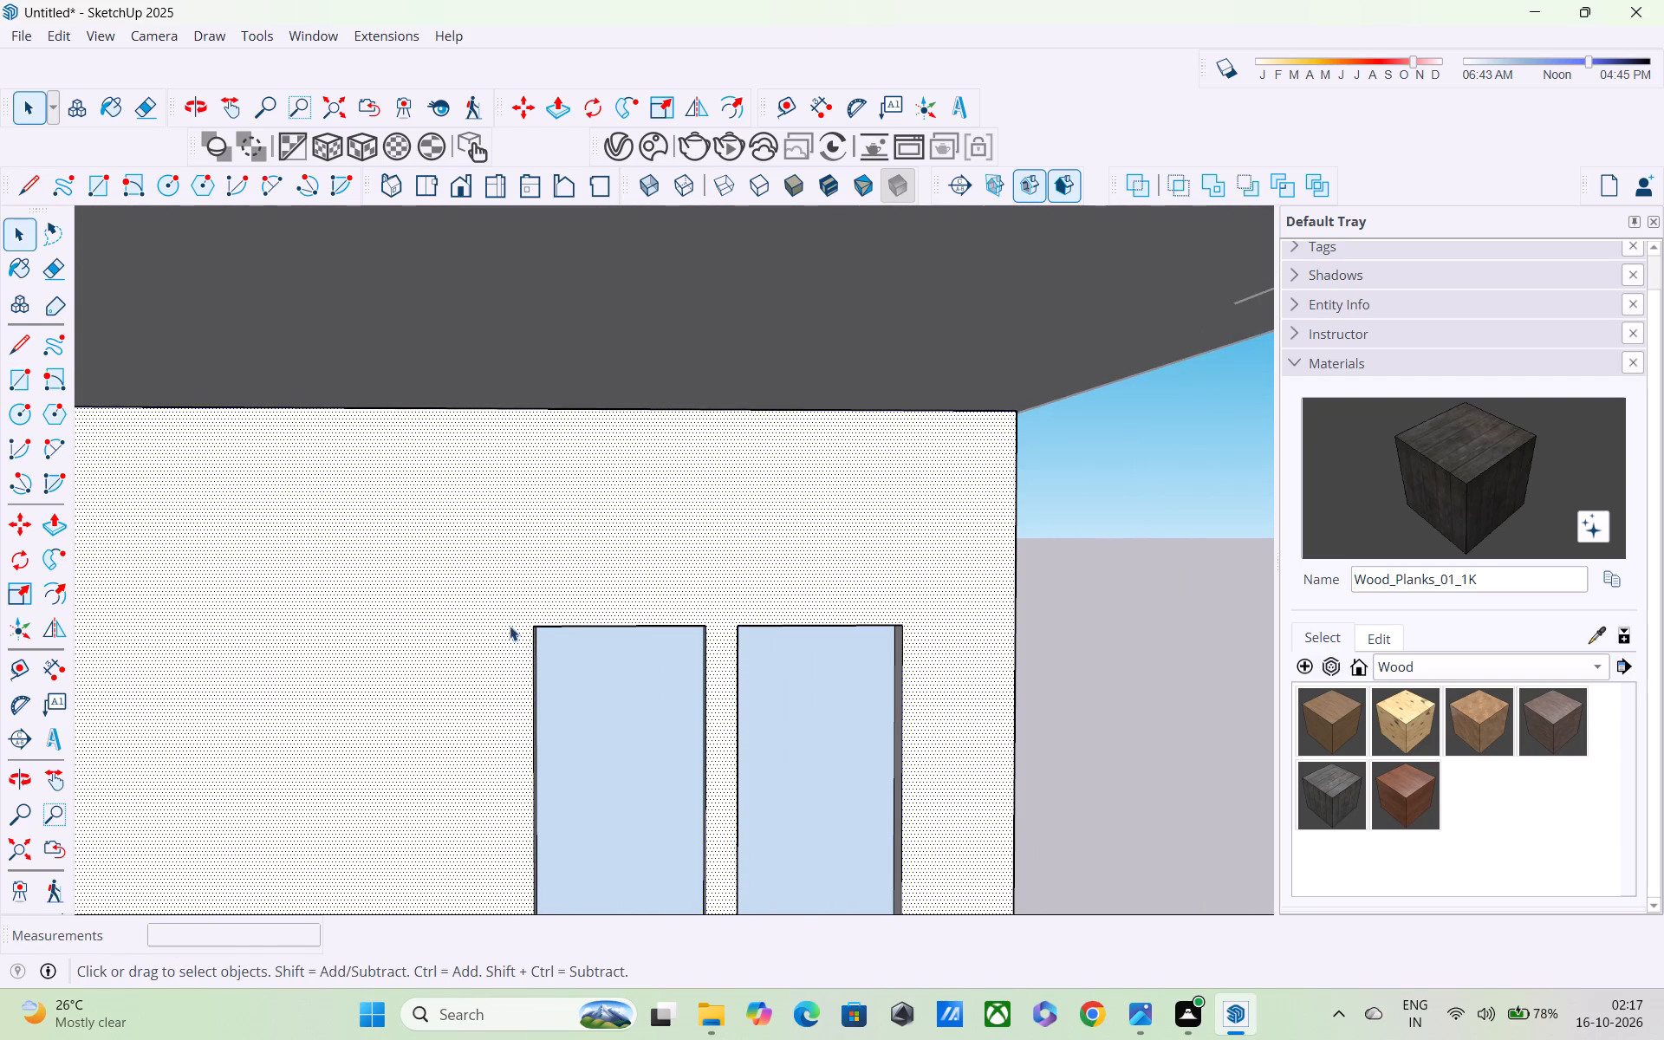
pyautogui.press('l')
pyautogui.click(529, 632)
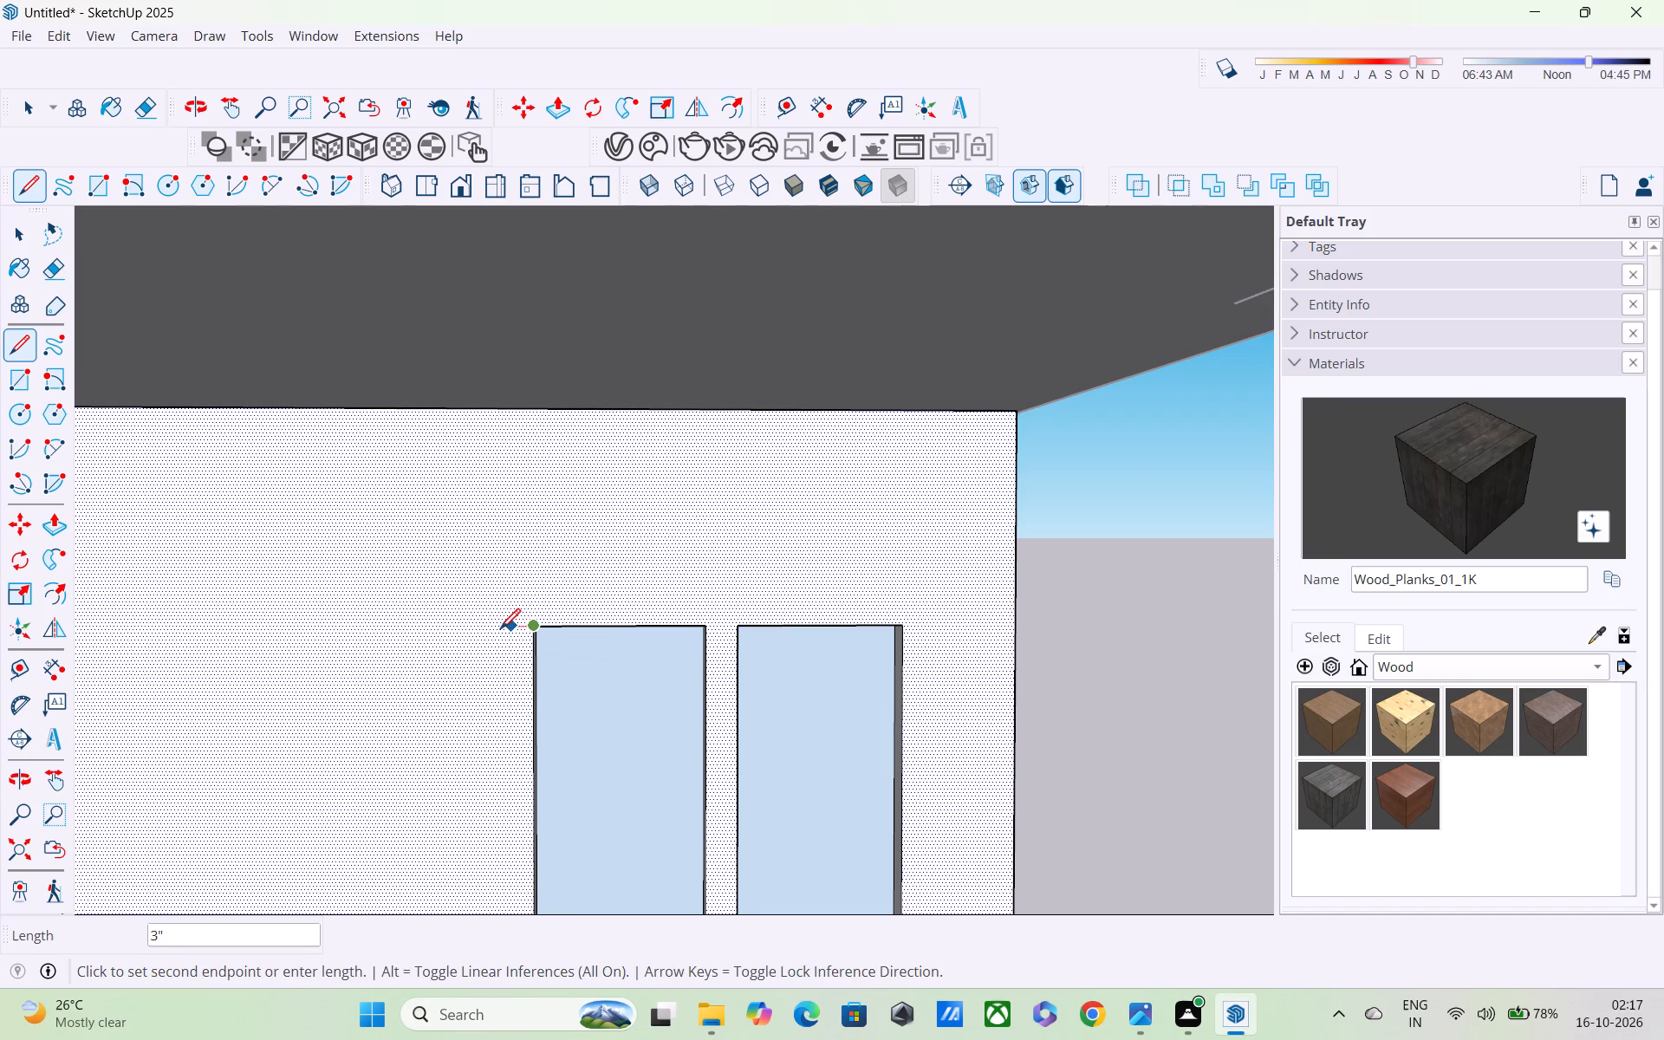
pyautogui.click(498, 630)
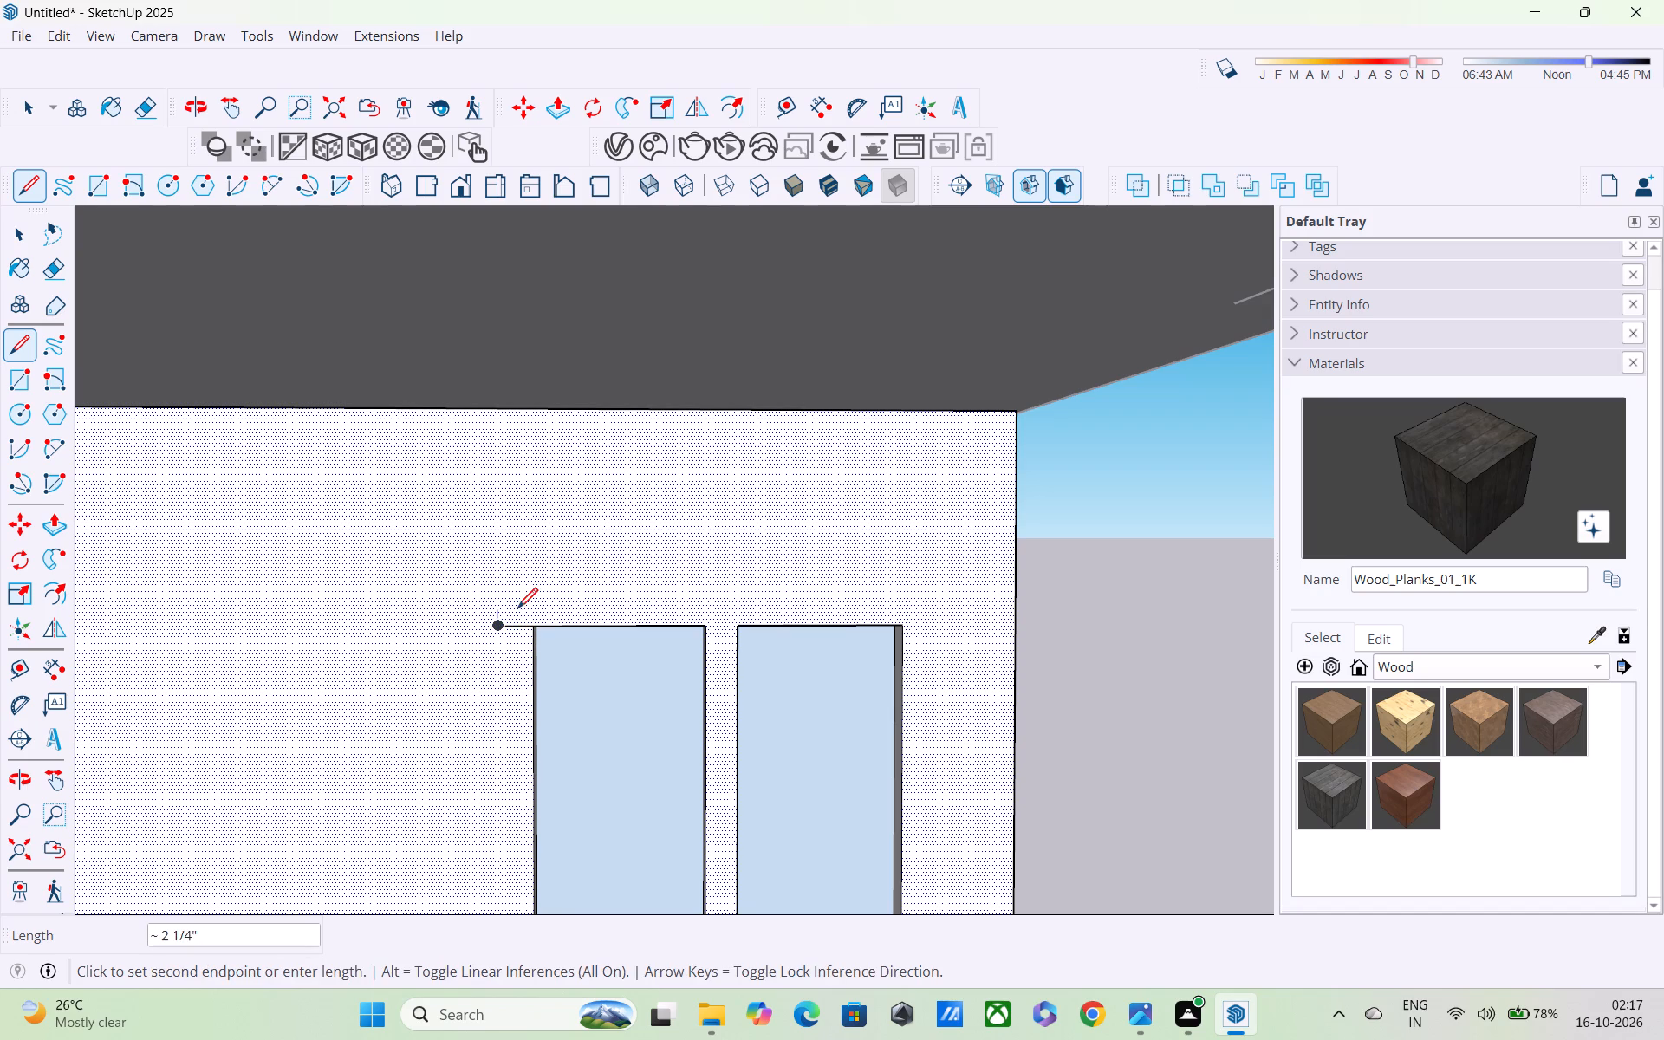
pyautogui.click(510, 597)
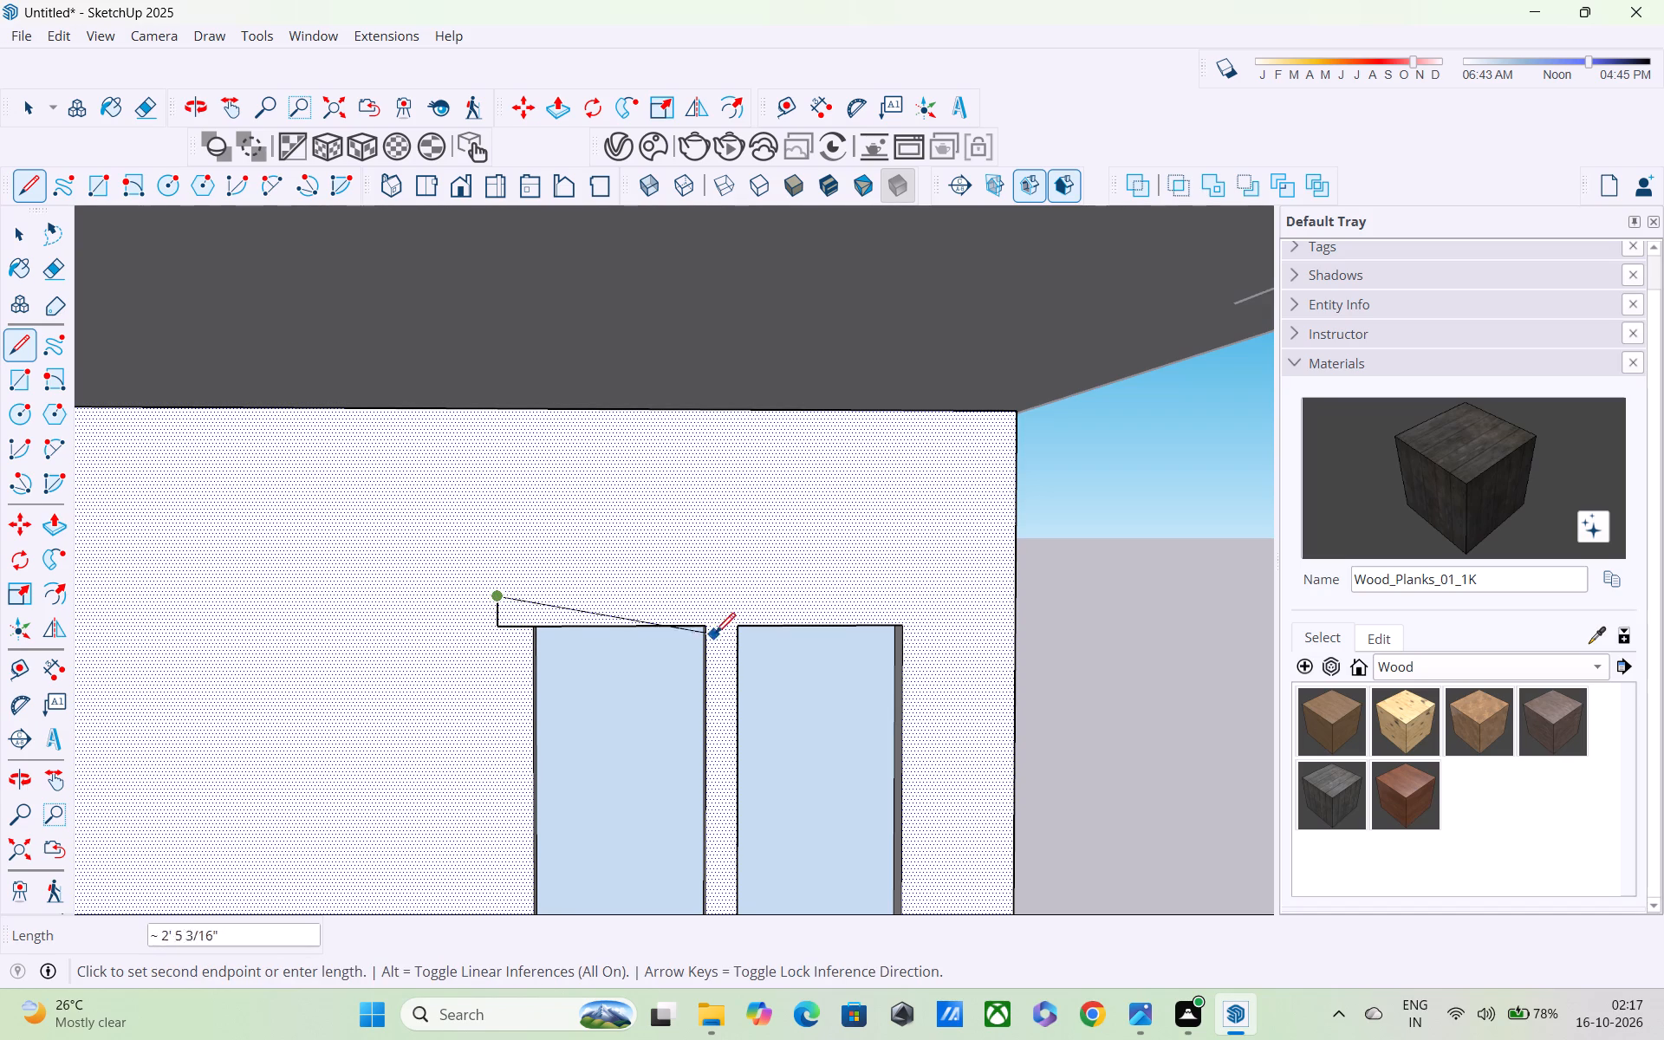
pyautogui.scroll(-1, 823, 612)
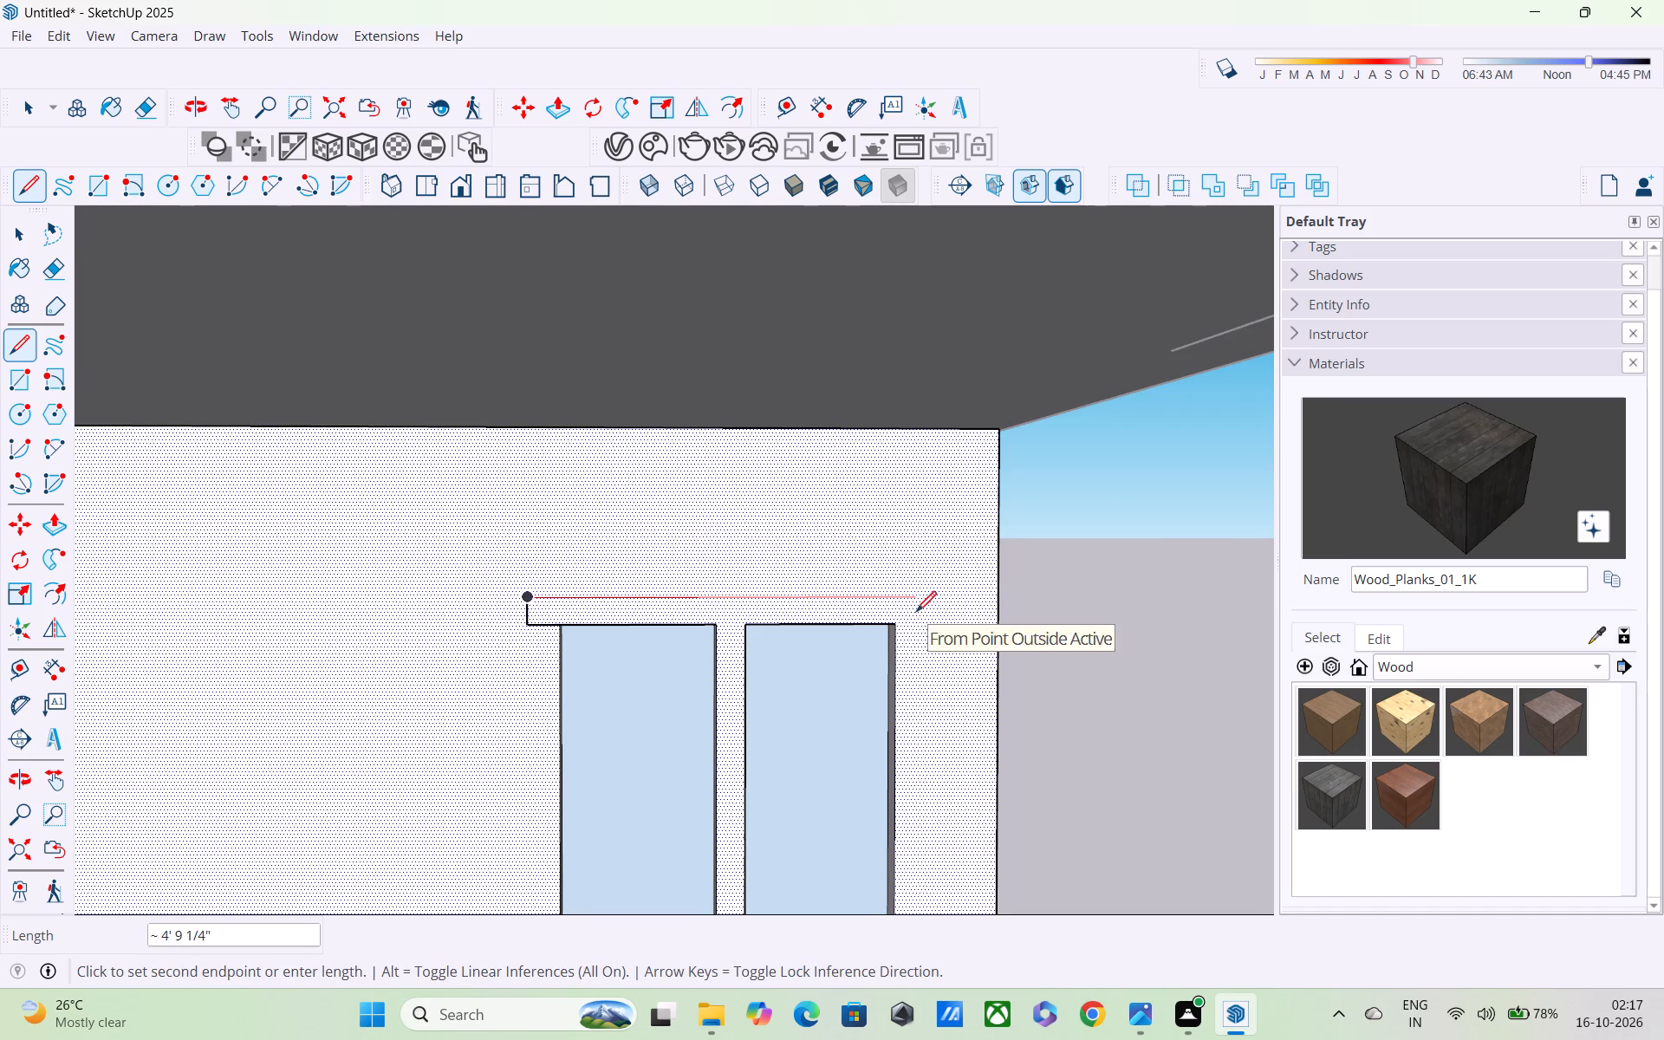
pyautogui.click(926, 612)
# Continue the doorway border about 7' 9" down on the parapet side and about 4' 10 11/16" back beneath the sill.
pyautogui.scroll(-3, 936, 694)
pyautogui.keyDown('shift'); pyautogui.moveTo(938, 703); pyautogui.dragTo(933, 695, button='middle'); pyautogui.keyUp('shift')
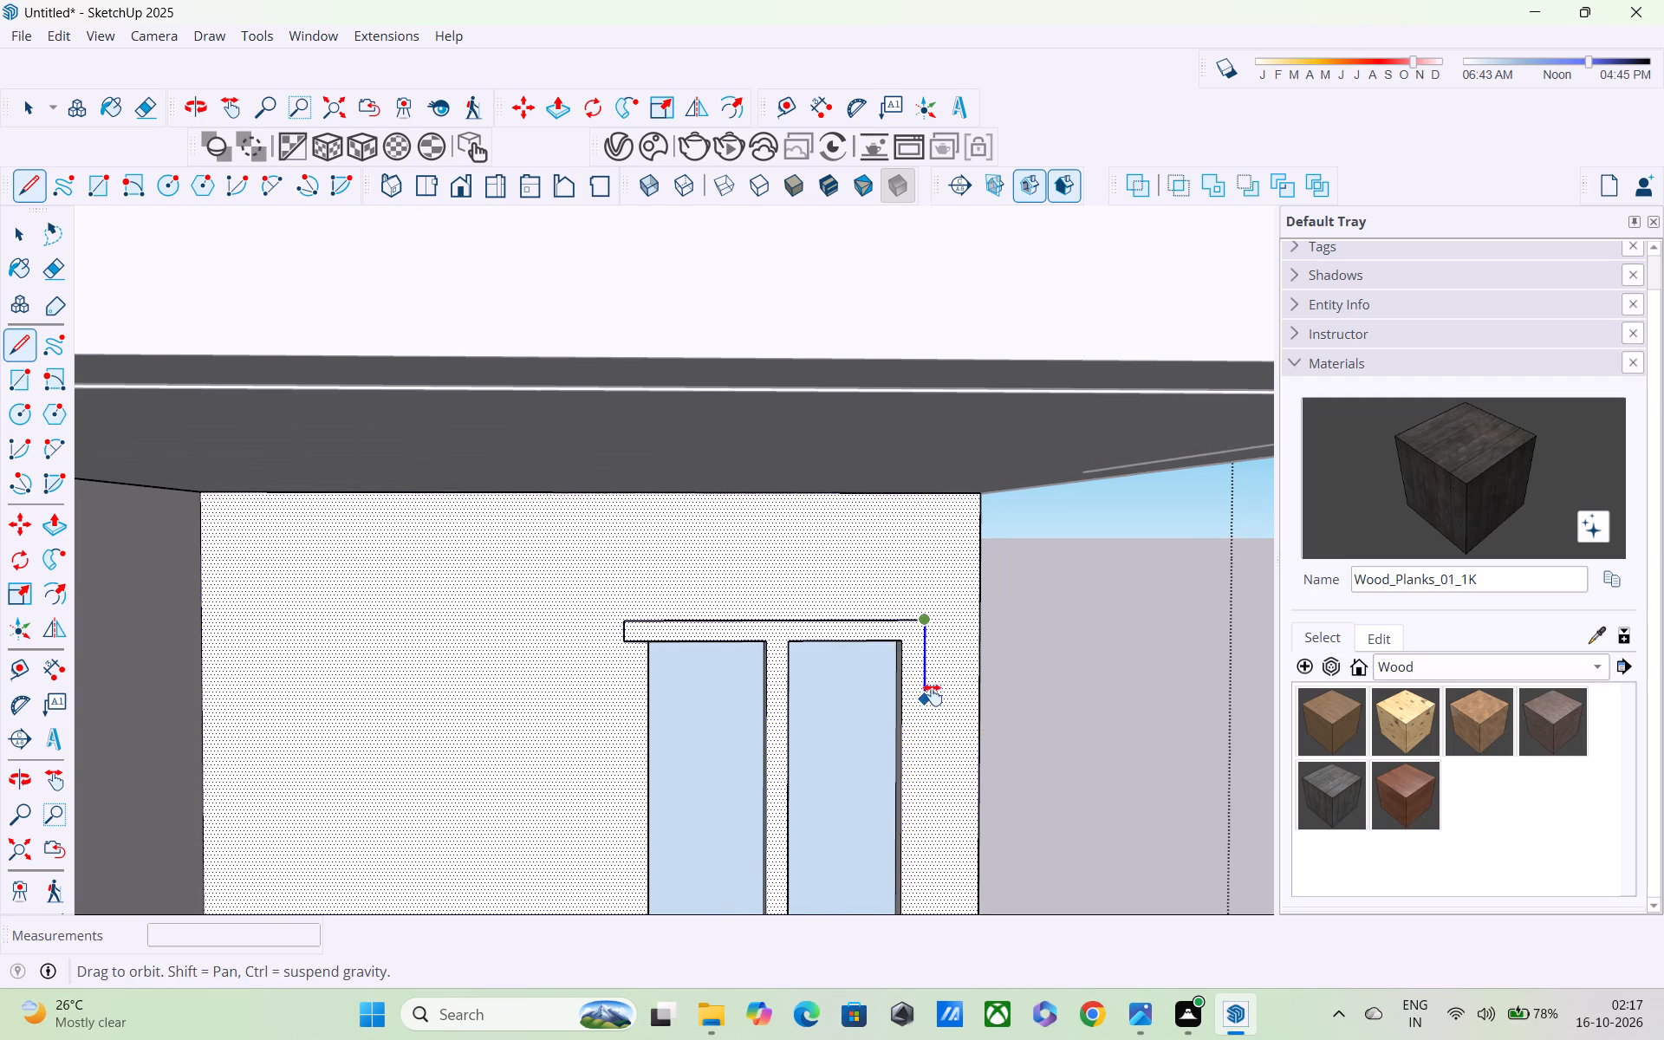
pyautogui.keyDown('shift'); pyautogui.moveTo(933, 695); pyautogui.dragTo(915, 539, button='middle'); pyautogui.keyUp('shift')
pyautogui.scroll(-4, 913, 542)
pyautogui.keyDown('shift'); pyautogui.moveTo(913, 605); pyautogui.dragTo(898, 456, button='middle'); pyautogui.keyUp('shift')
pyautogui.scroll(-1, 893, 502)
pyautogui.moveTo(893, 554); pyautogui.dragTo(893, 633, button='middle')
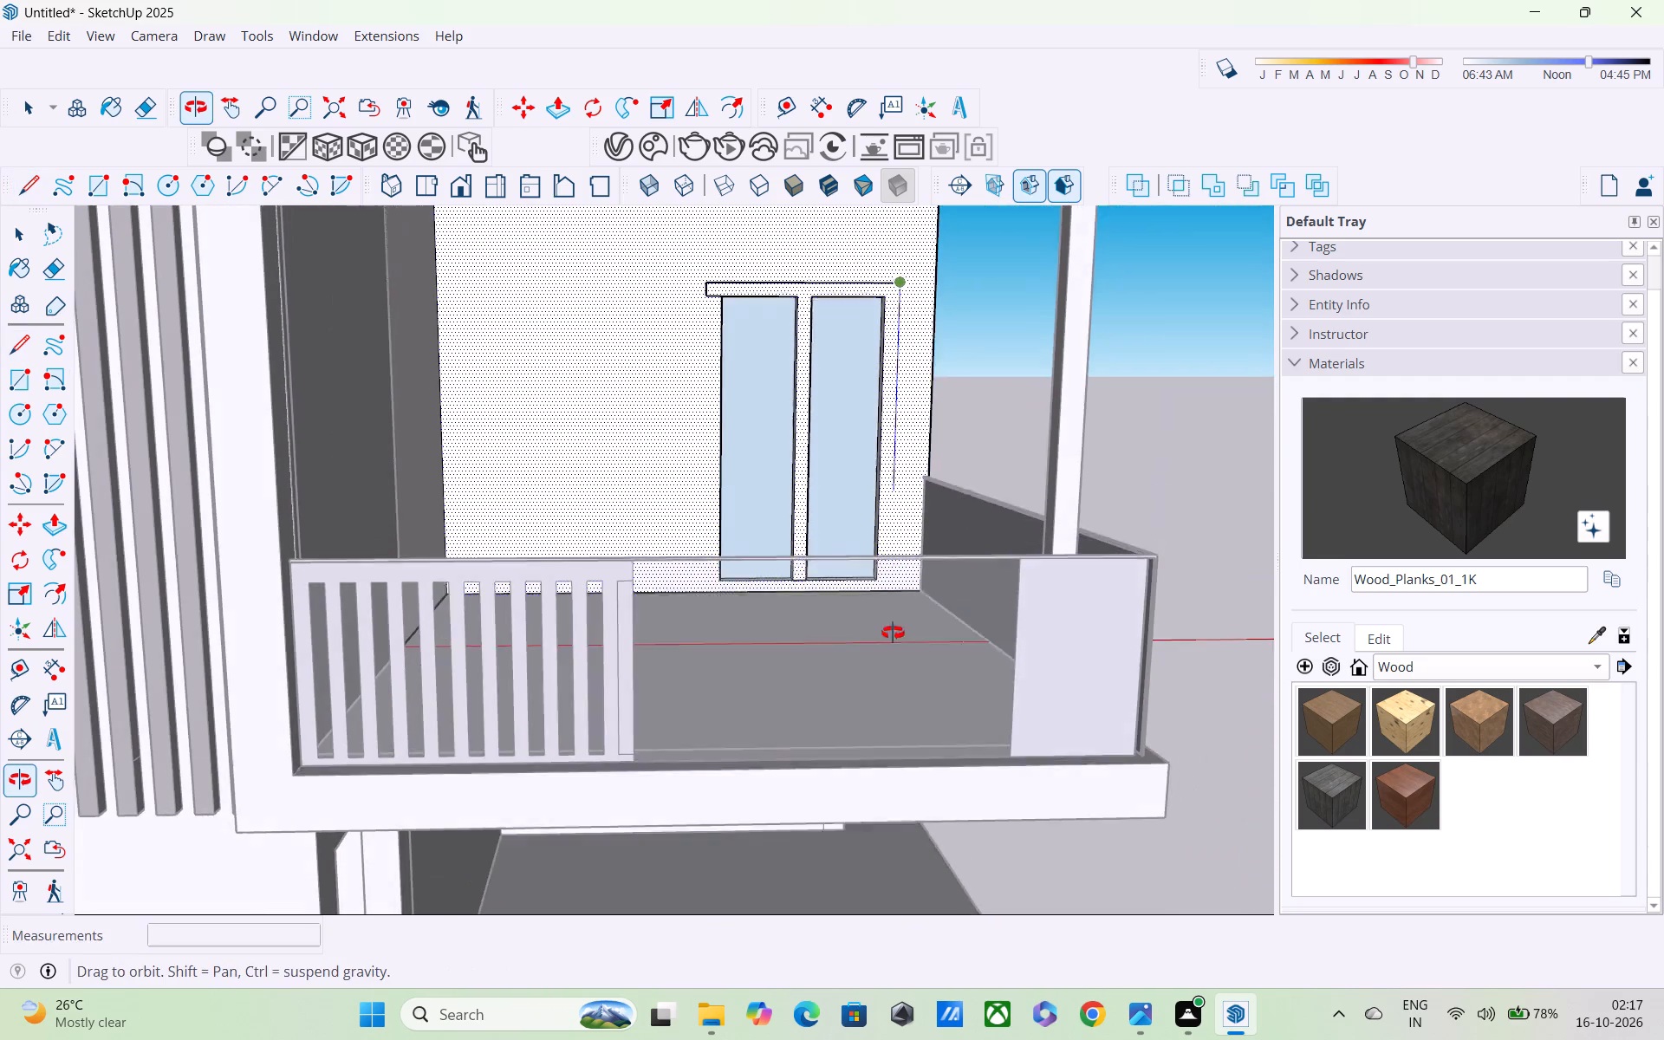
pyautogui.moveTo(893, 633); pyautogui.dragTo(893, 645, button='middle')
pyautogui.scroll(8, 887, 556)
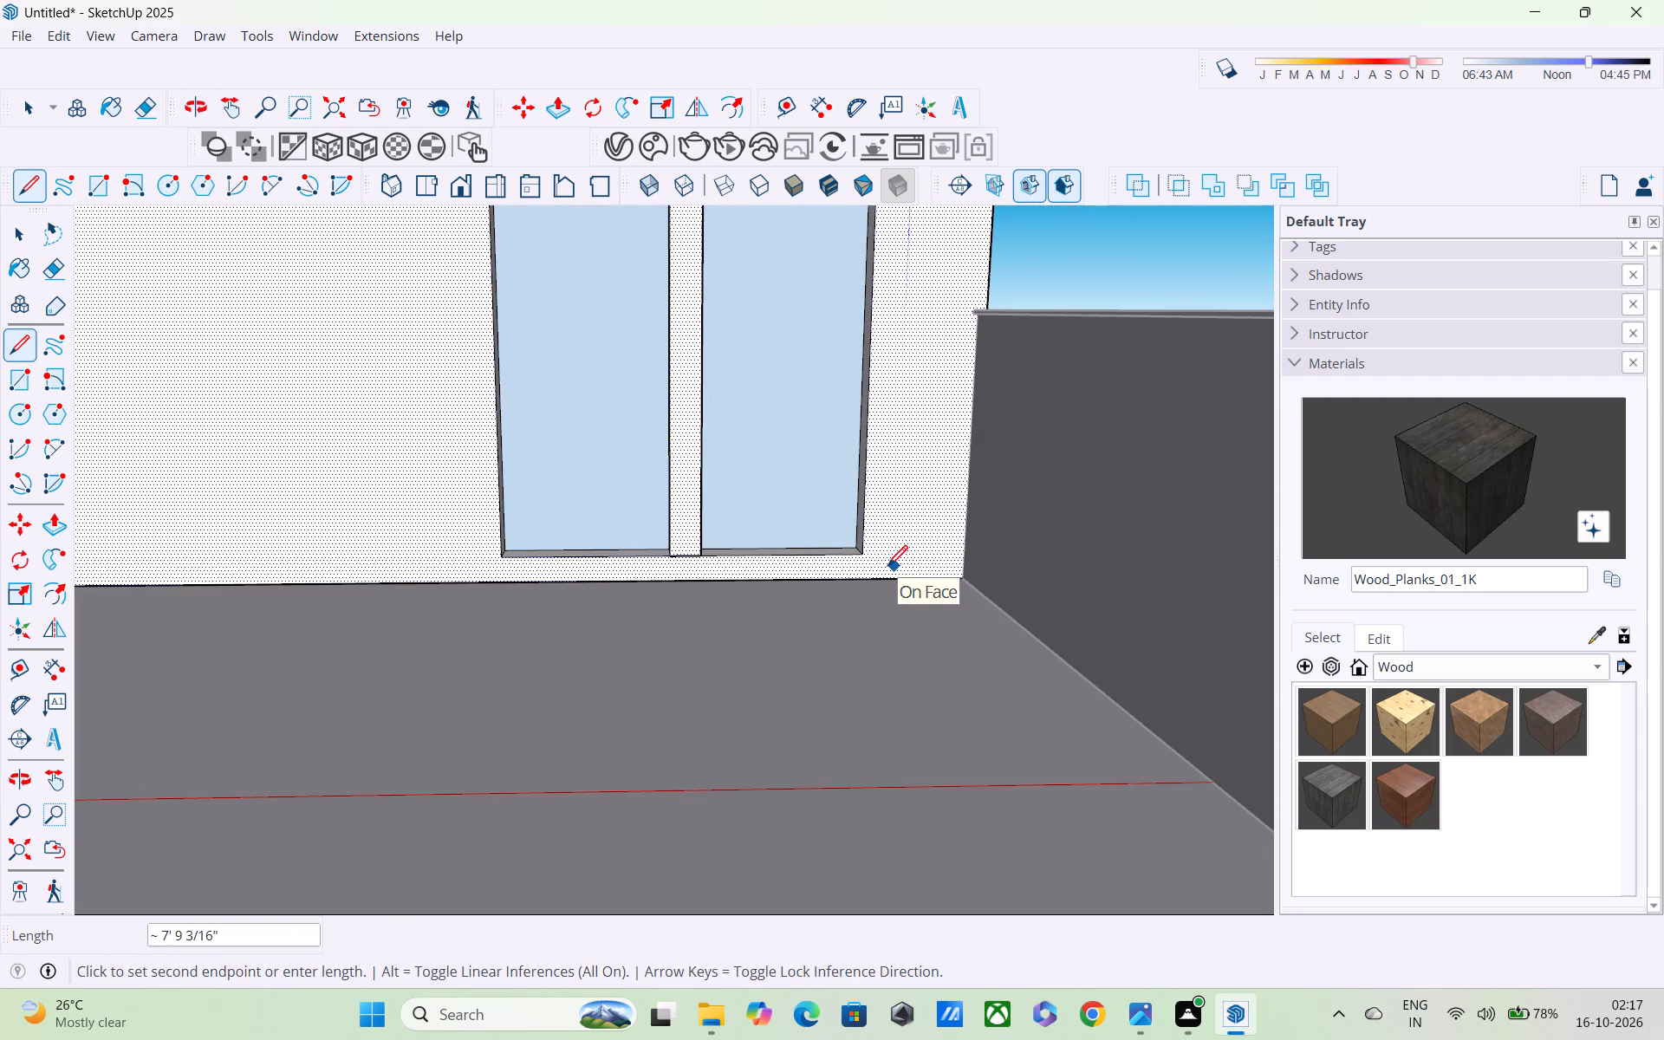
pyautogui.click(889, 573)
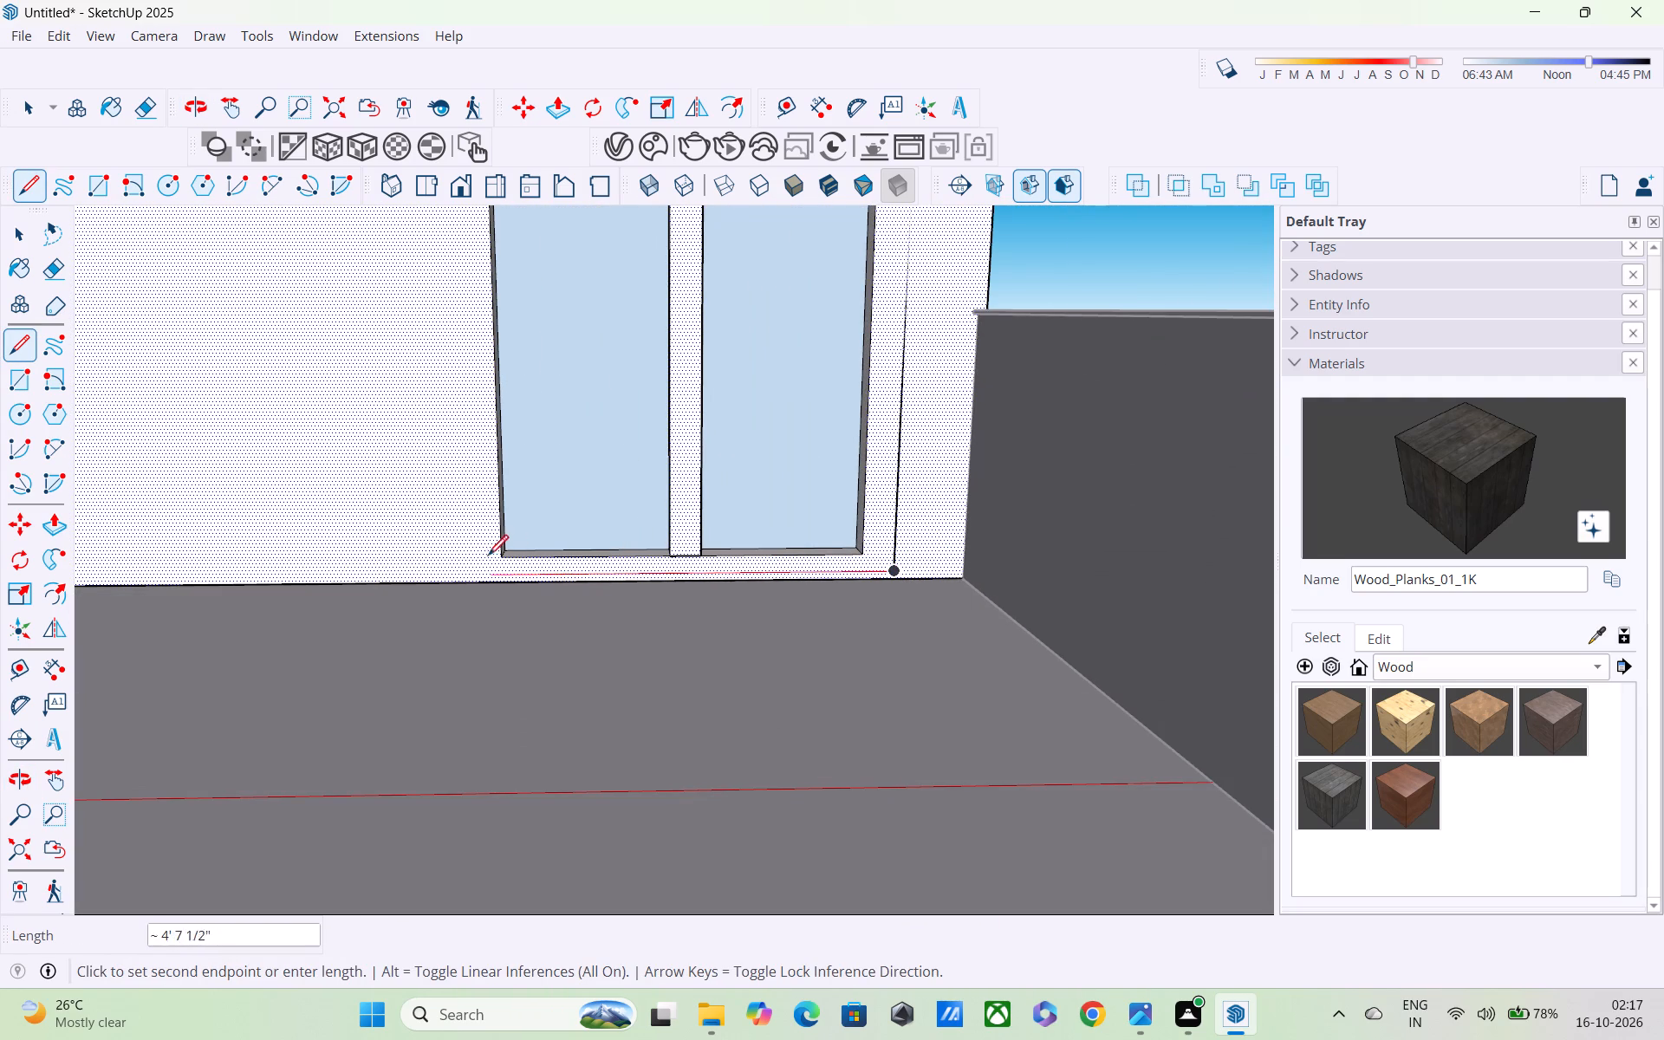
pyautogui.moveTo(465, 564); pyautogui.dragTo(525, 688, button='middle')
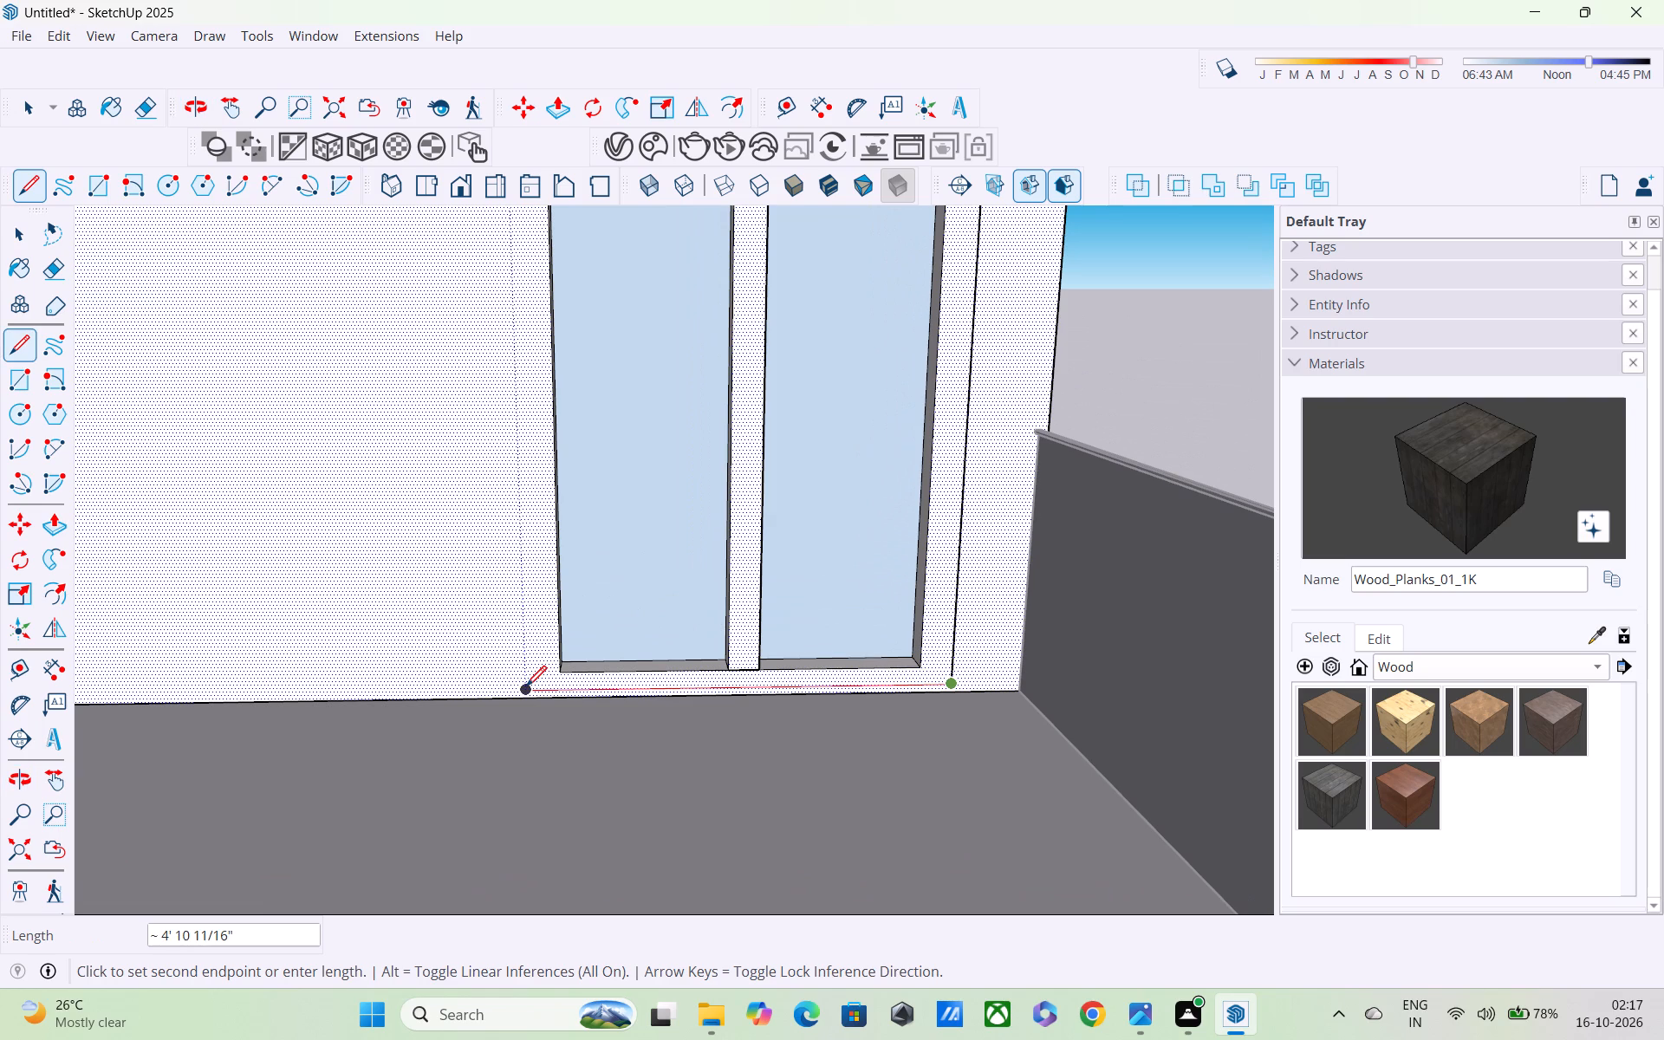
pyautogui.click(526, 688)
# Close the doorway border with a line about 7' 5 15/16" up the side farther from the parapet to the border's starting corner.
pyautogui.moveTo(526, 633); pyautogui.dragTo(538, 748, button='middle')
pyautogui.scroll(-5, 538, 673)
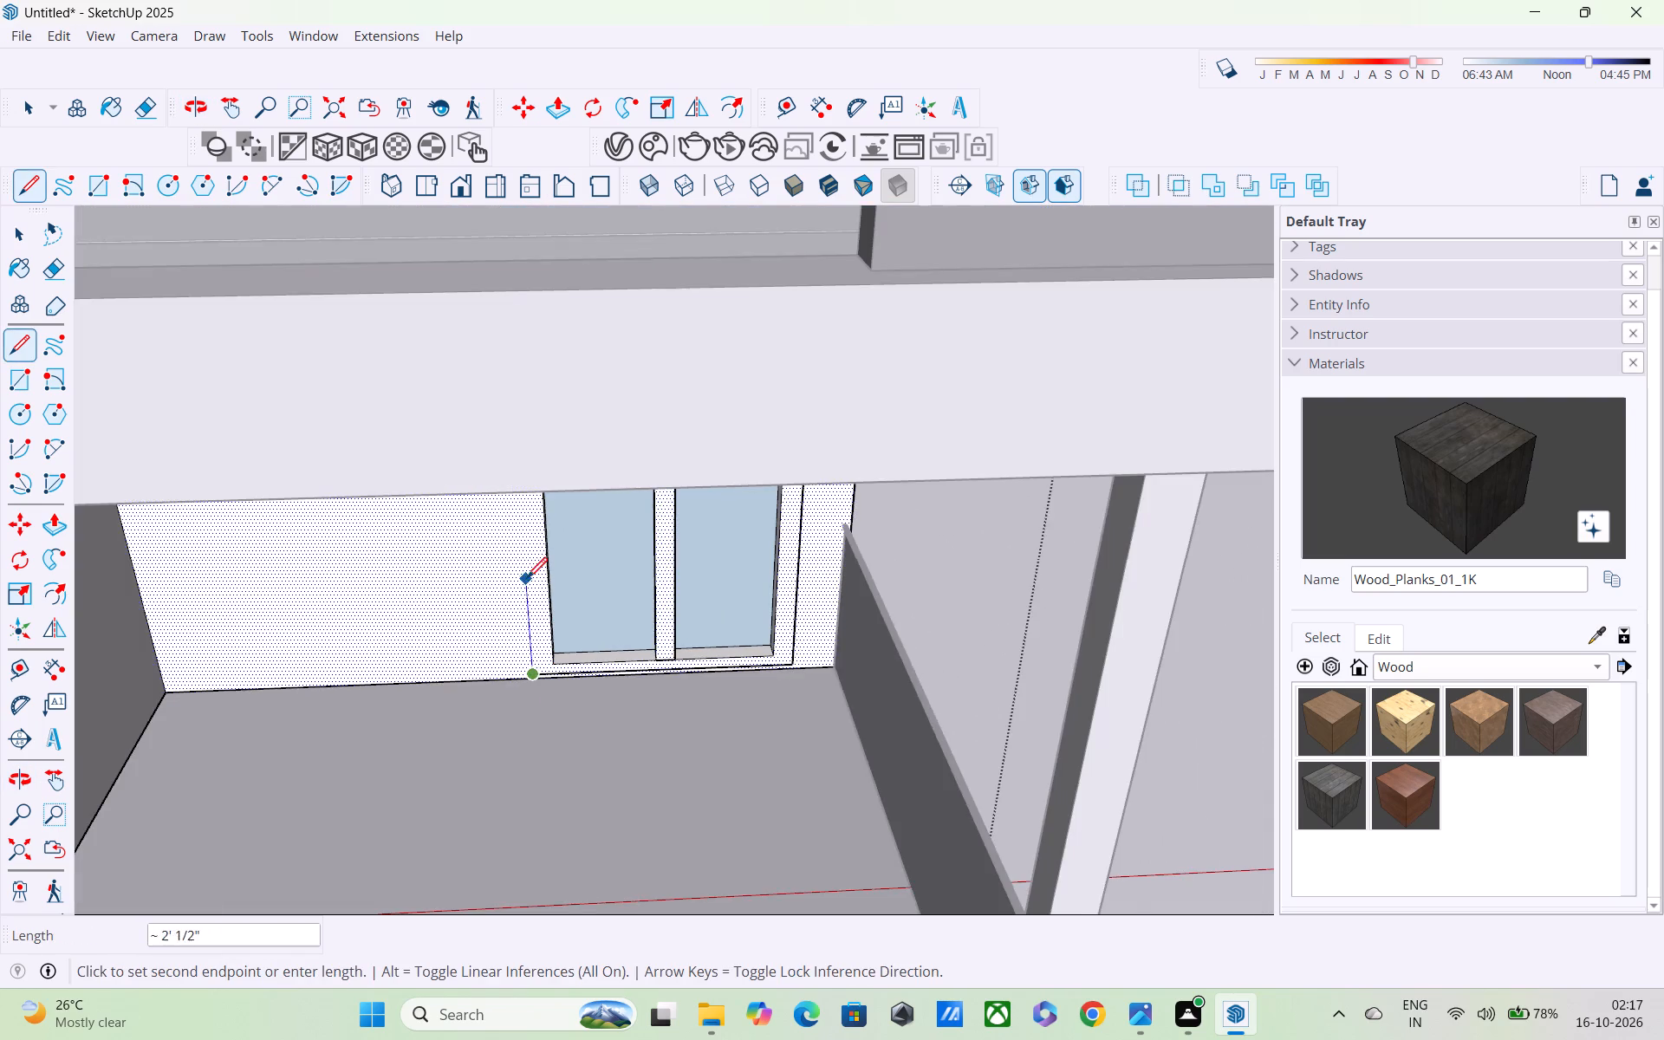
pyautogui.moveTo(527, 580); pyautogui.dragTo(569, 590, button='middle')
pyautogui.scroll(4, 569, 589)
pyautogui.moveTo(568, 577); pyautogui.dragTo(569, 632, button='middle')
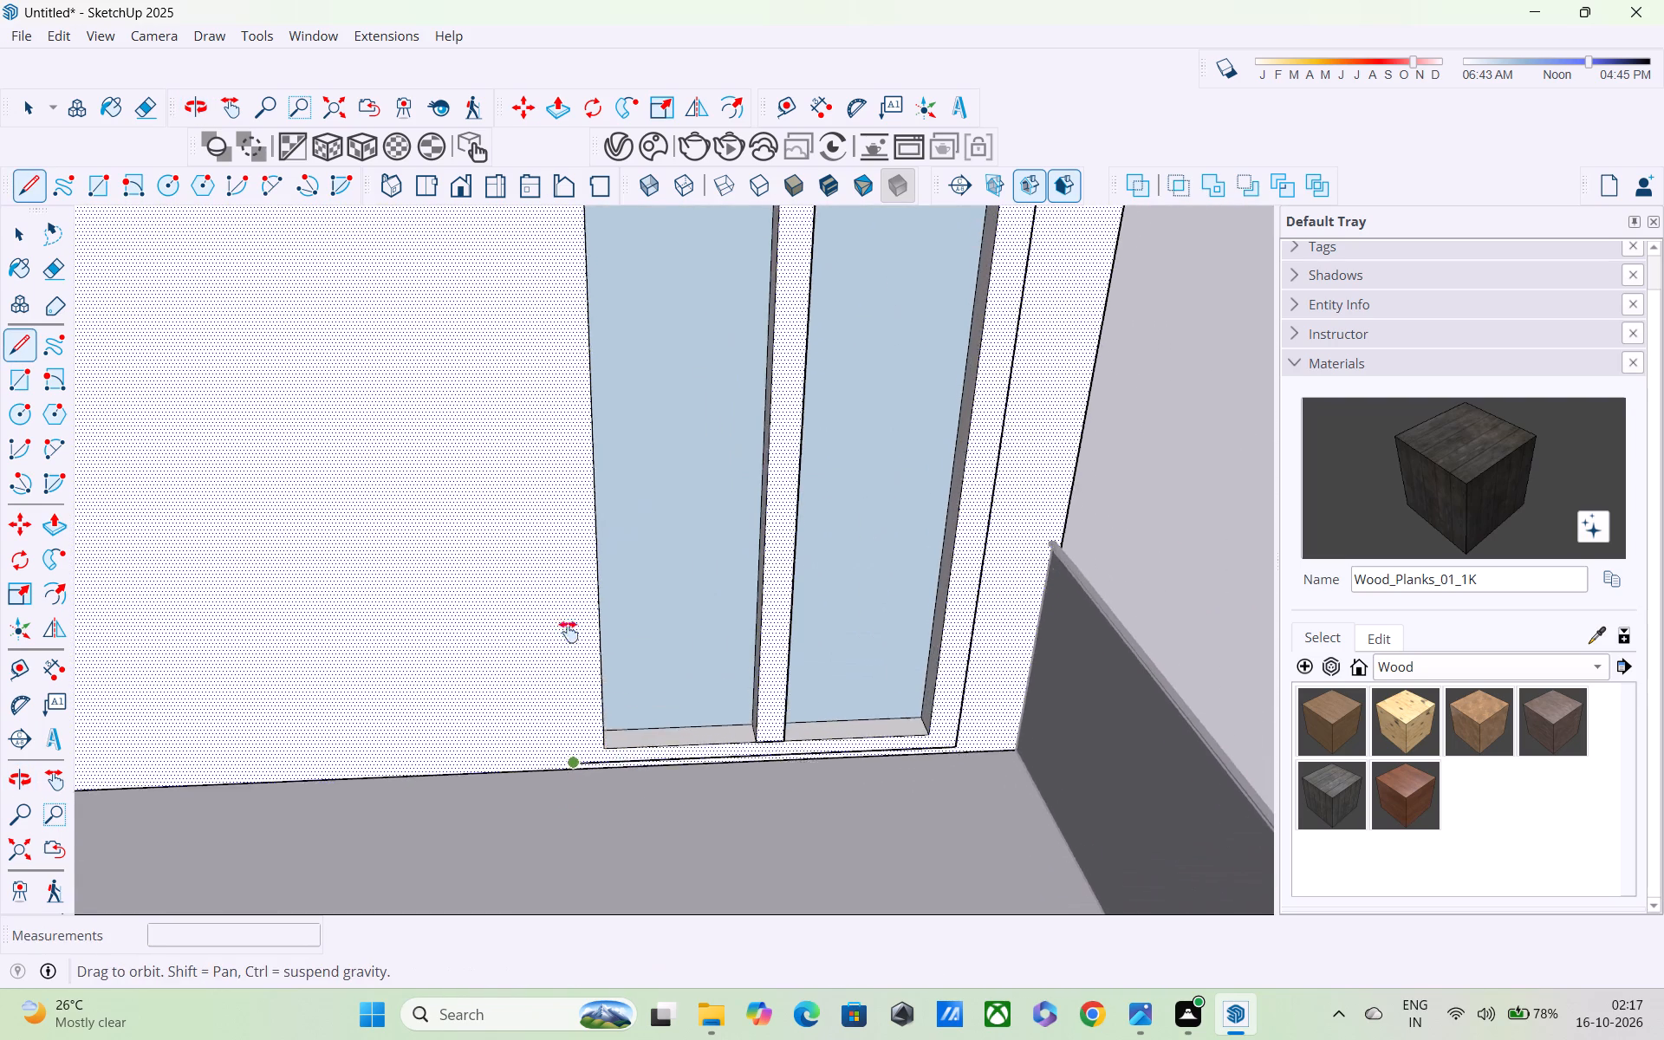
pyautogui.moveTo(569, 632); pyautogui.dragTo(559, 717, button='middle')
pyautogui.scroll(1, 554, 685)
pyautogui.scroll(-5, 554, 684)
pyautogui.moveTo(556, 692); pyautogui.dragTo(561, 562, button='middle')
pyautogui.scroll(-4, 562, 562)
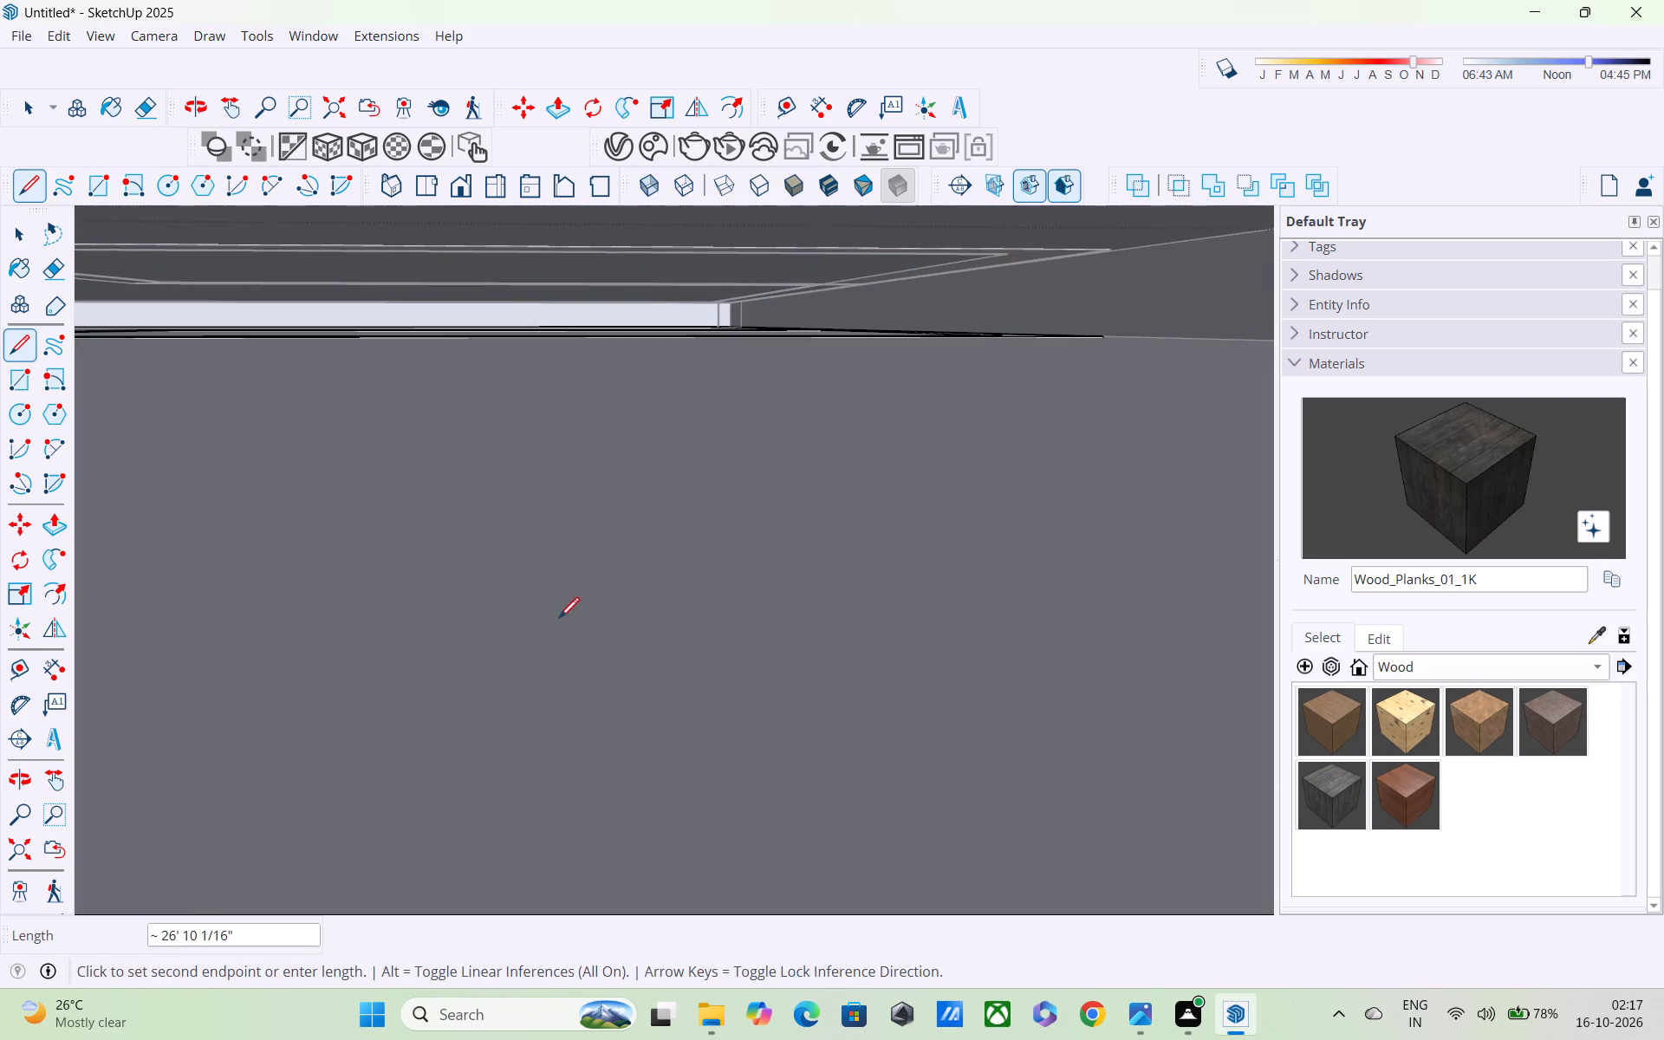
pyautogui.scroll(-3, 545, 634)
pyautogui.scroll(1, 7, 857)
pyautogui.click(10, 860)
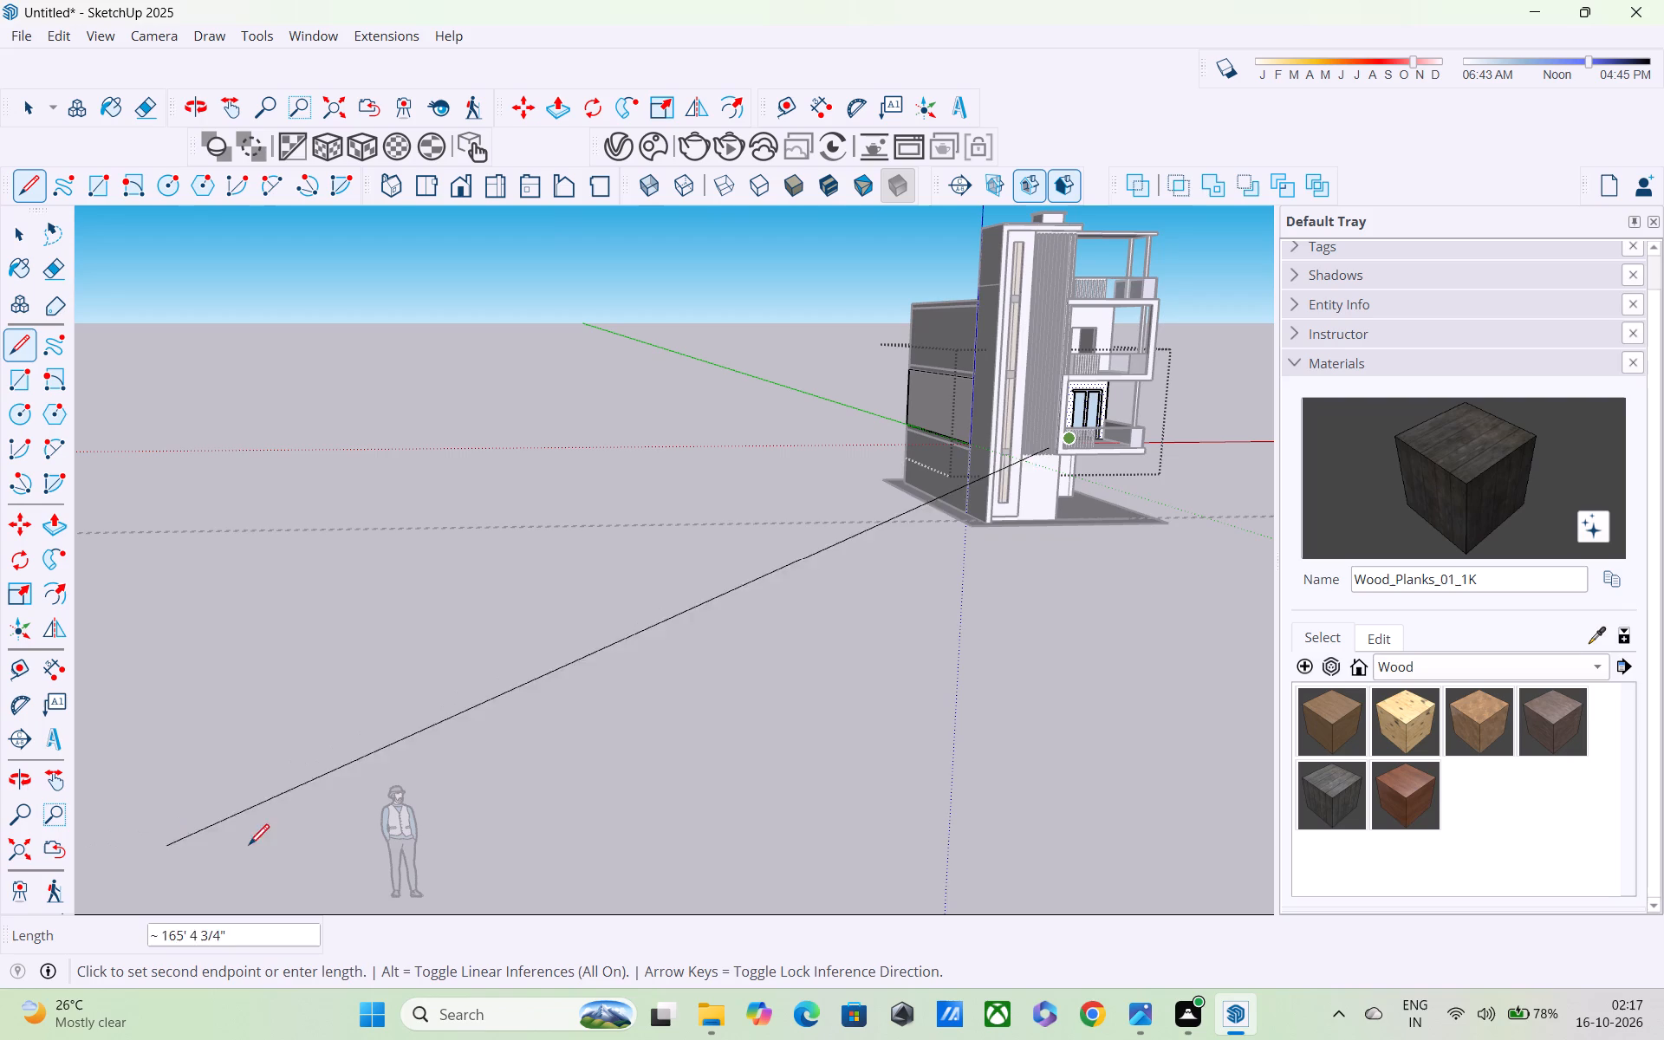
pyautogui.scroll(-1, 1048, 474)
pyautogui.moveTo(1039, 486); pyautogui.dragTo(759, 612, button='middle')
pyautogui.scroll(4, 1141, 573)
pyautogui.keyDown('shift'); pyautogui.moveTo(1153, 593); pyautogui.dragTo(973, 801, button='middle'); pyautogui.keyUp('shift')
pyautogui.scroll(2, 1052, 727)
pyautogui.moveTo(1042, 692); pyautogui.dragTo(1051, 478, button='middle')
pyautogui.scroll(1, 1049, 483)
pyautogui.scroll(-1, 1051, 478)
pyautogui.scroll(3, 1023, 729)
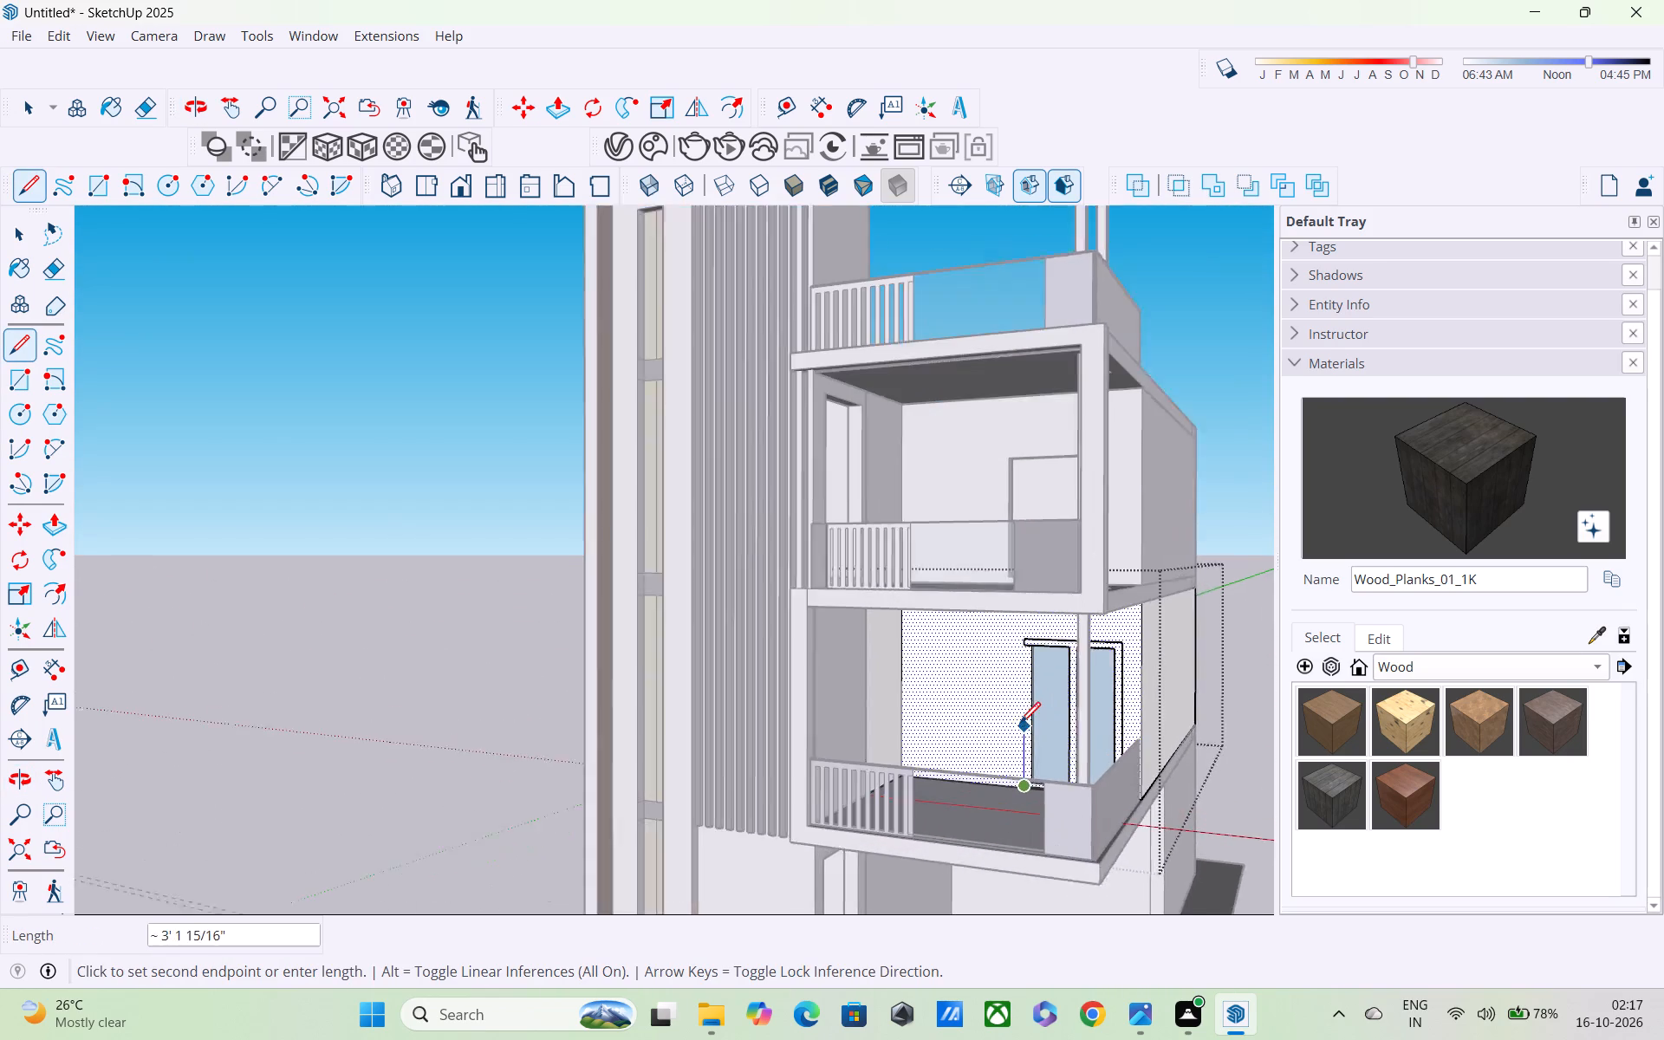
pyautogui.scroll(6, 1020, 725)
pyautogui.click(1021, 634)
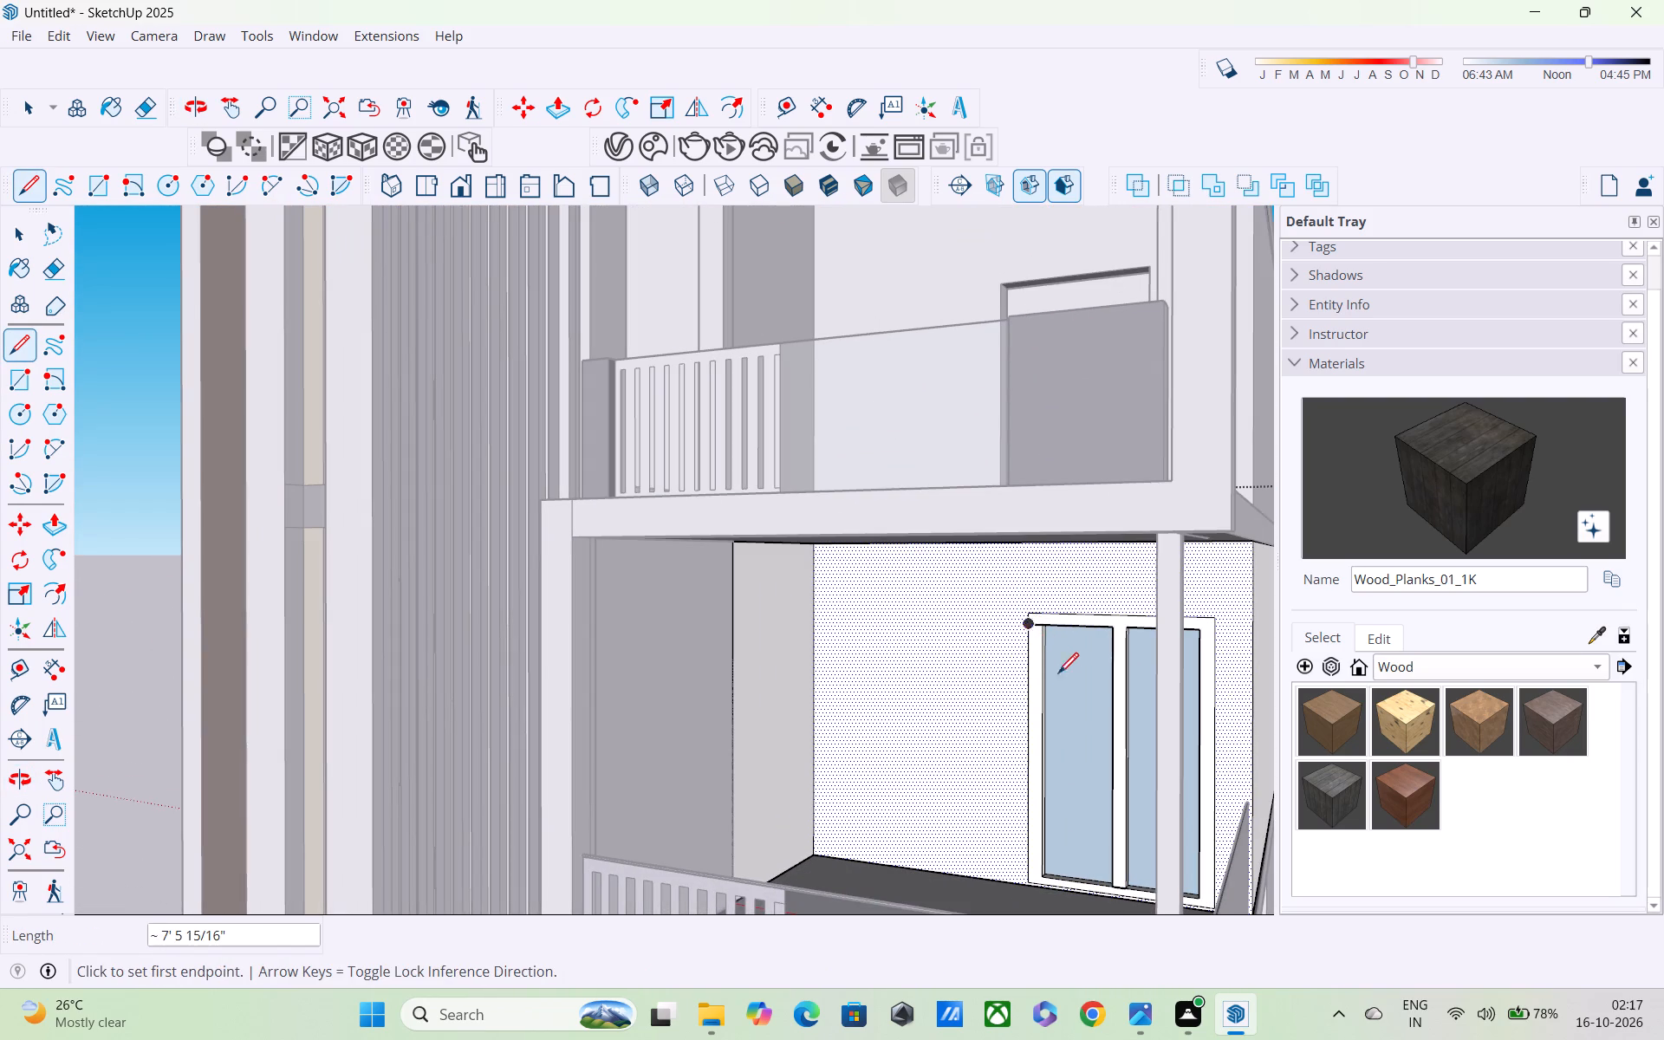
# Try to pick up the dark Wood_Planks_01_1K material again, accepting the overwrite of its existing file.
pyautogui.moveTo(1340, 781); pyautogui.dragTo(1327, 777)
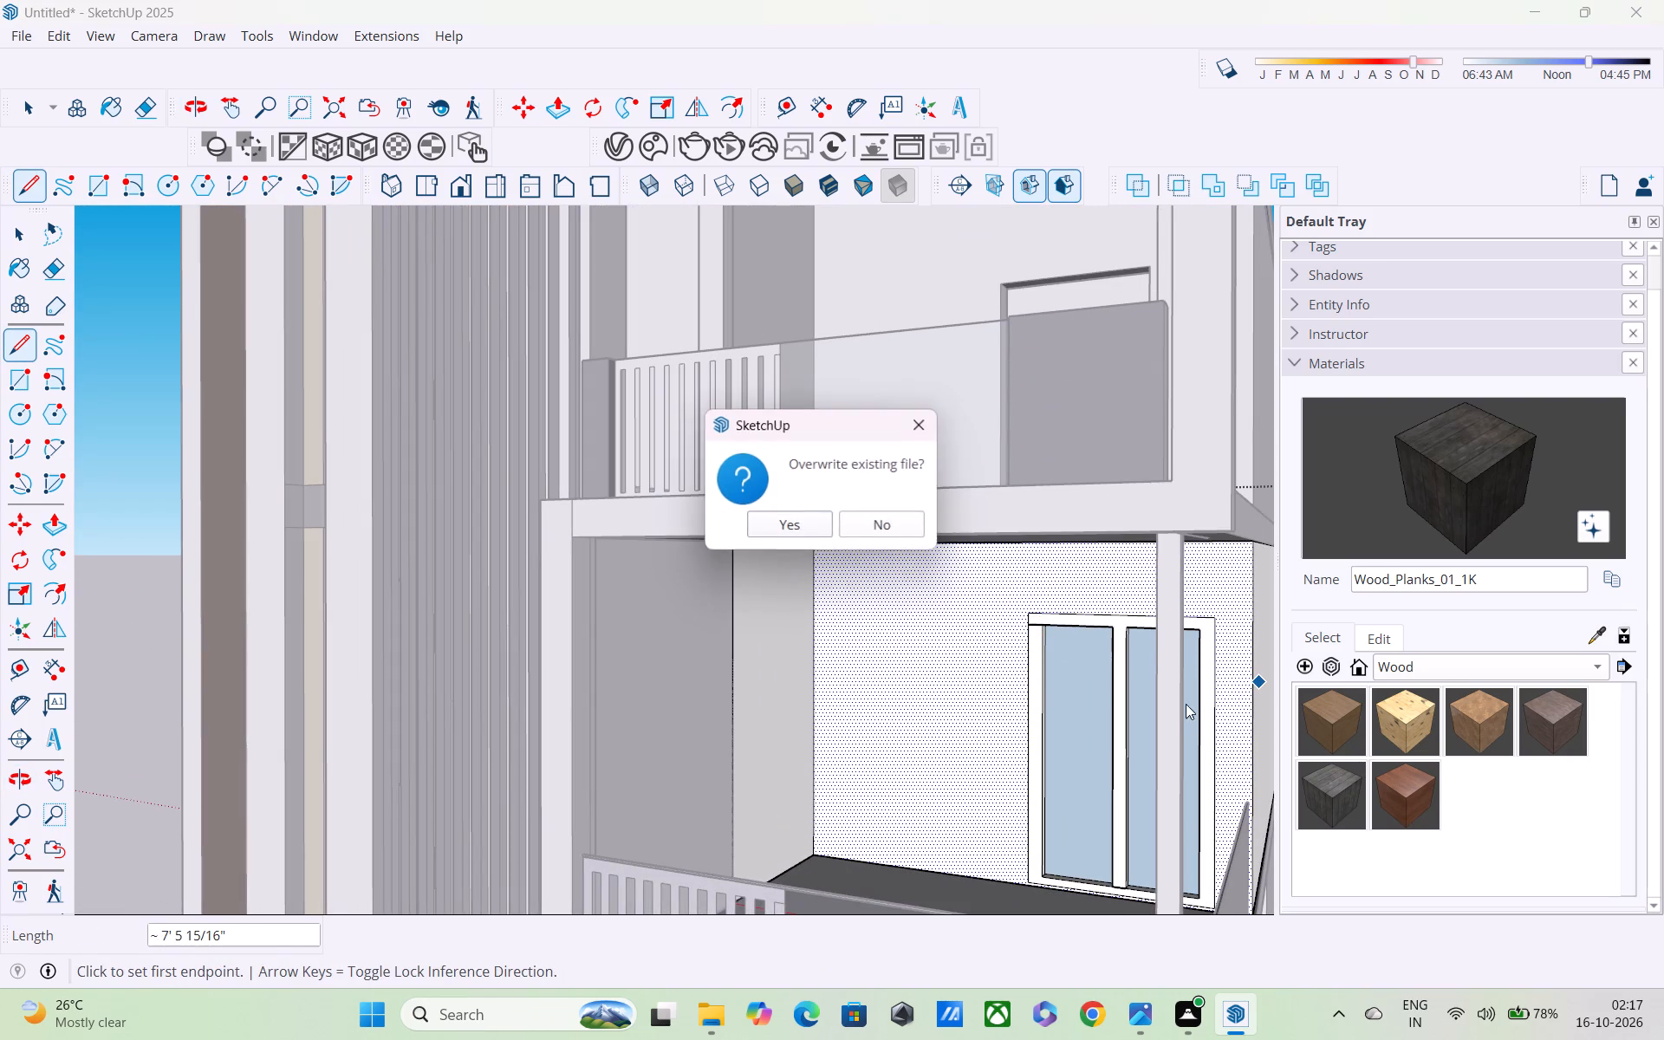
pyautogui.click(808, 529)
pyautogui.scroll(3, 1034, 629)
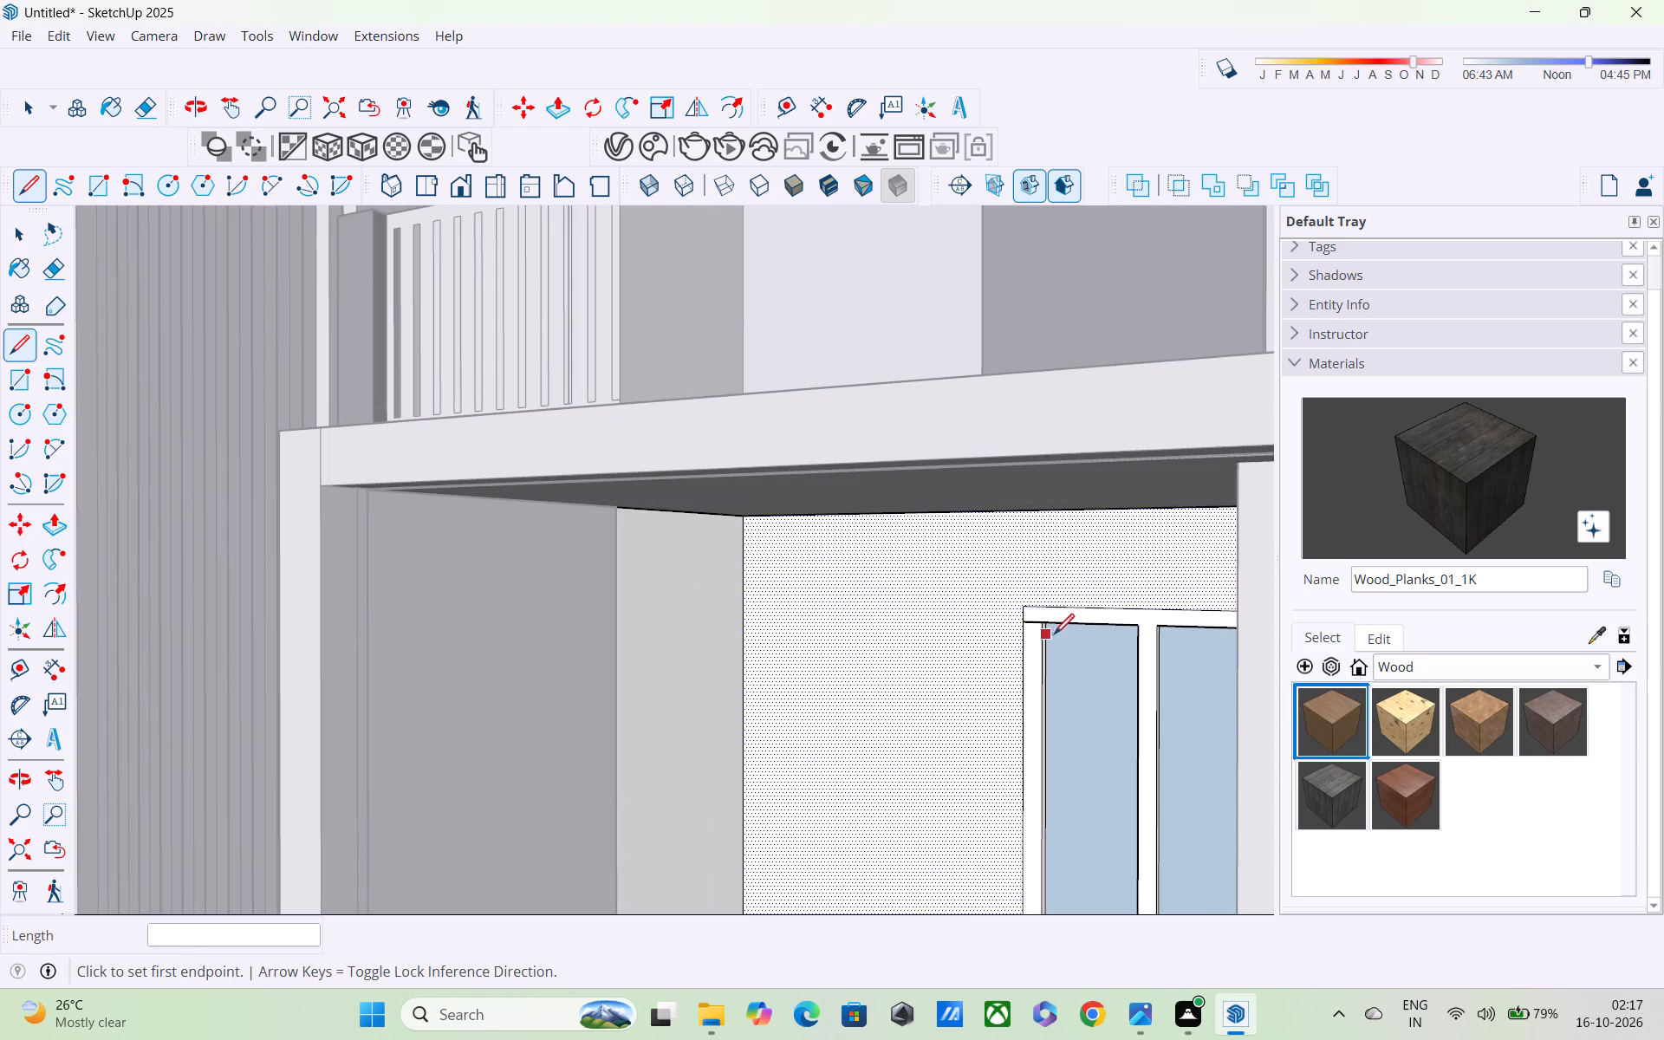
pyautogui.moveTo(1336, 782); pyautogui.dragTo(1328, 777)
# Save the model as a SketchUp file named sk up pro 6.
pyautogui.hotkey('ctrl', 's')
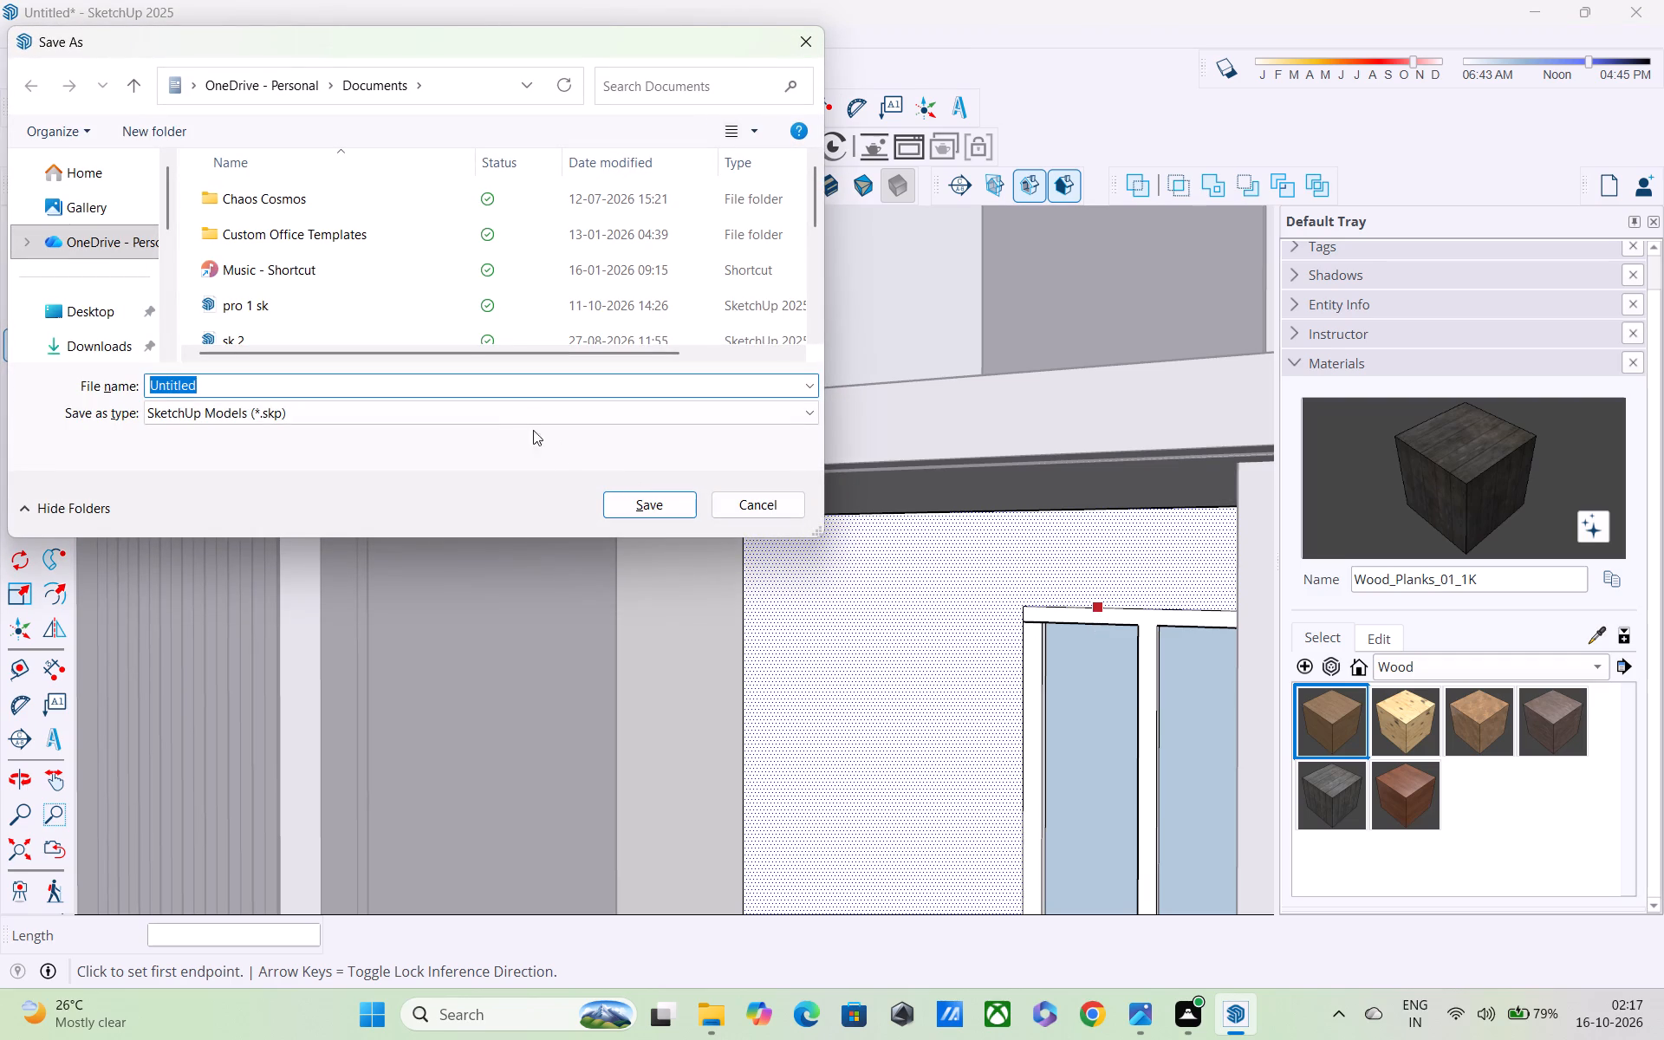
pyautogui.press('BackSpace')
pyautogui.write('sk')
pyautogui.press('space')
pyautogui.write('up')
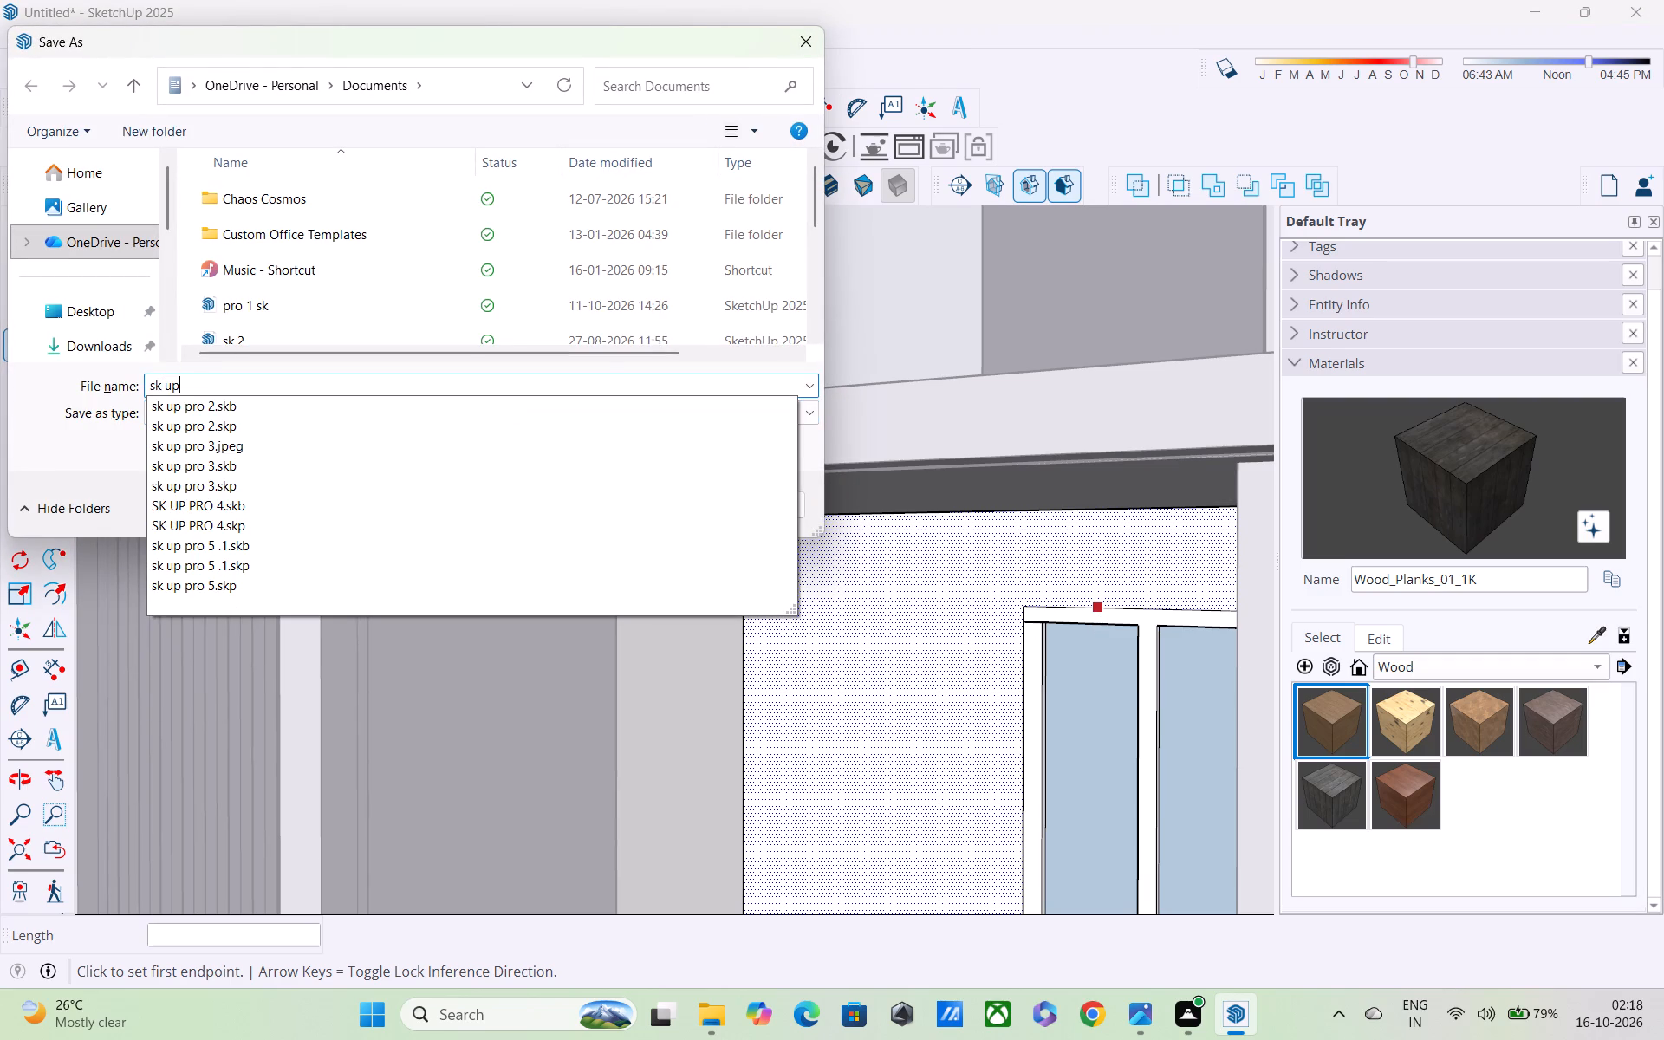
pyautogui.press('space')
pyautogui.write('pro')
pyautogui.press('space')
pyautogui.press('6')
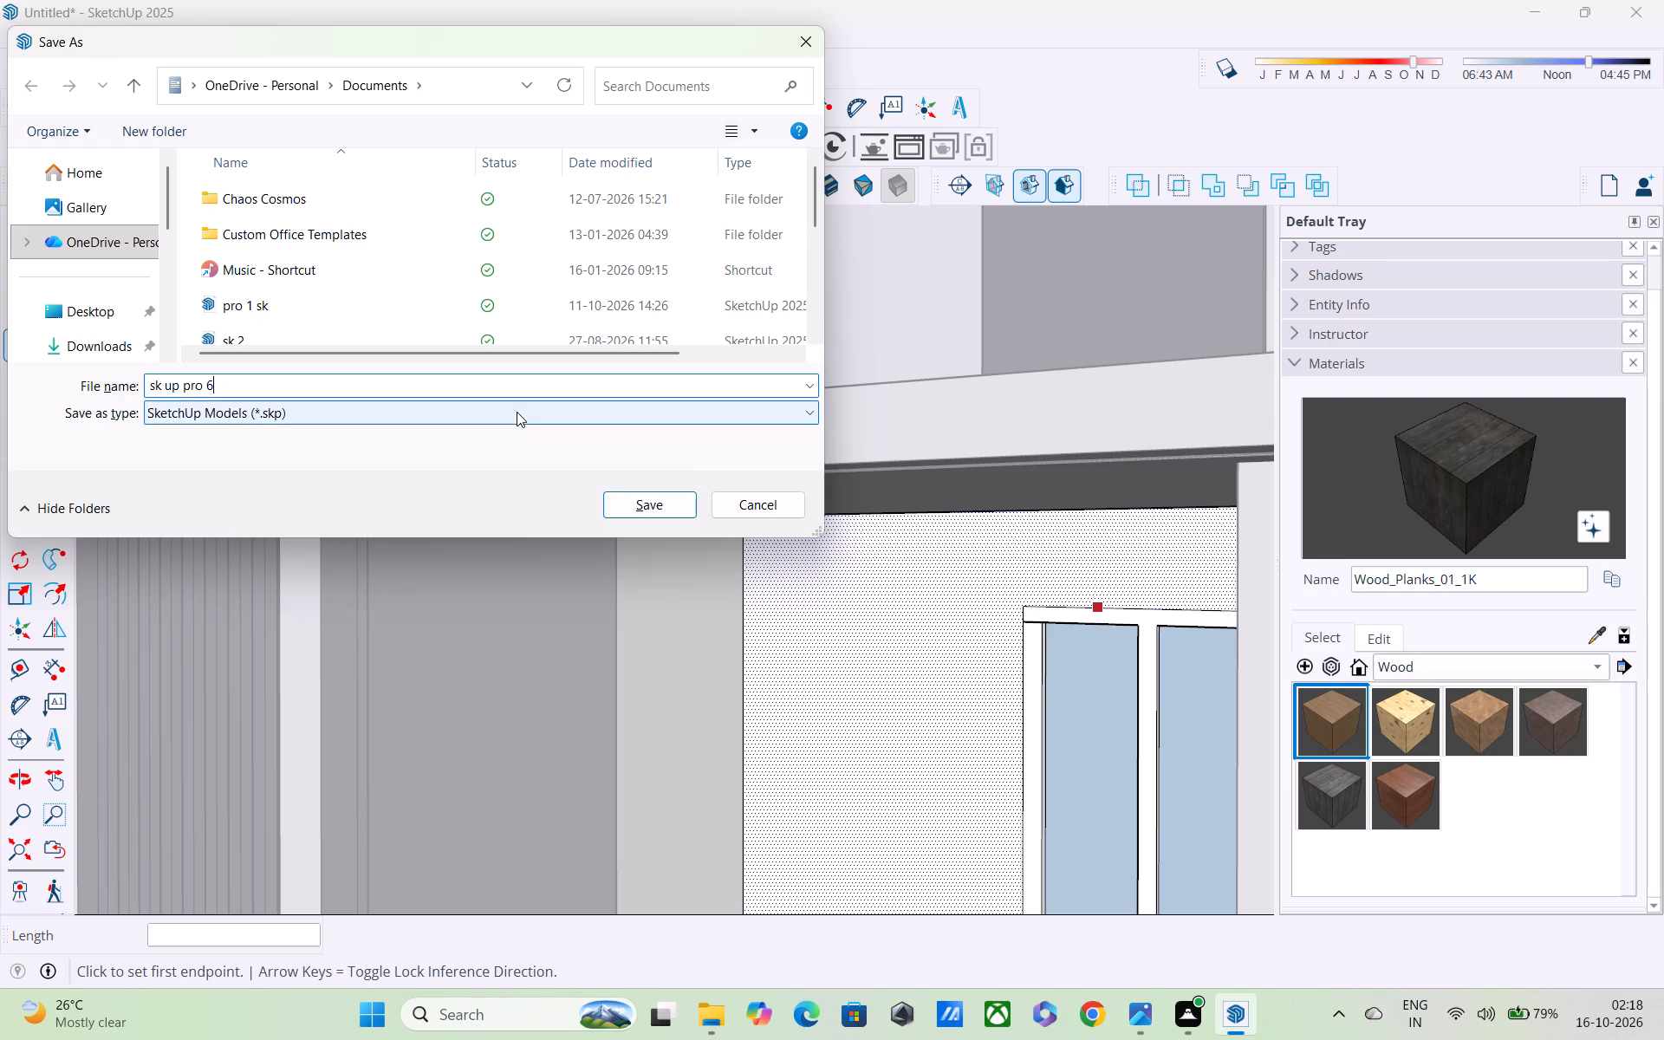
pyautogui.click(643, 503)
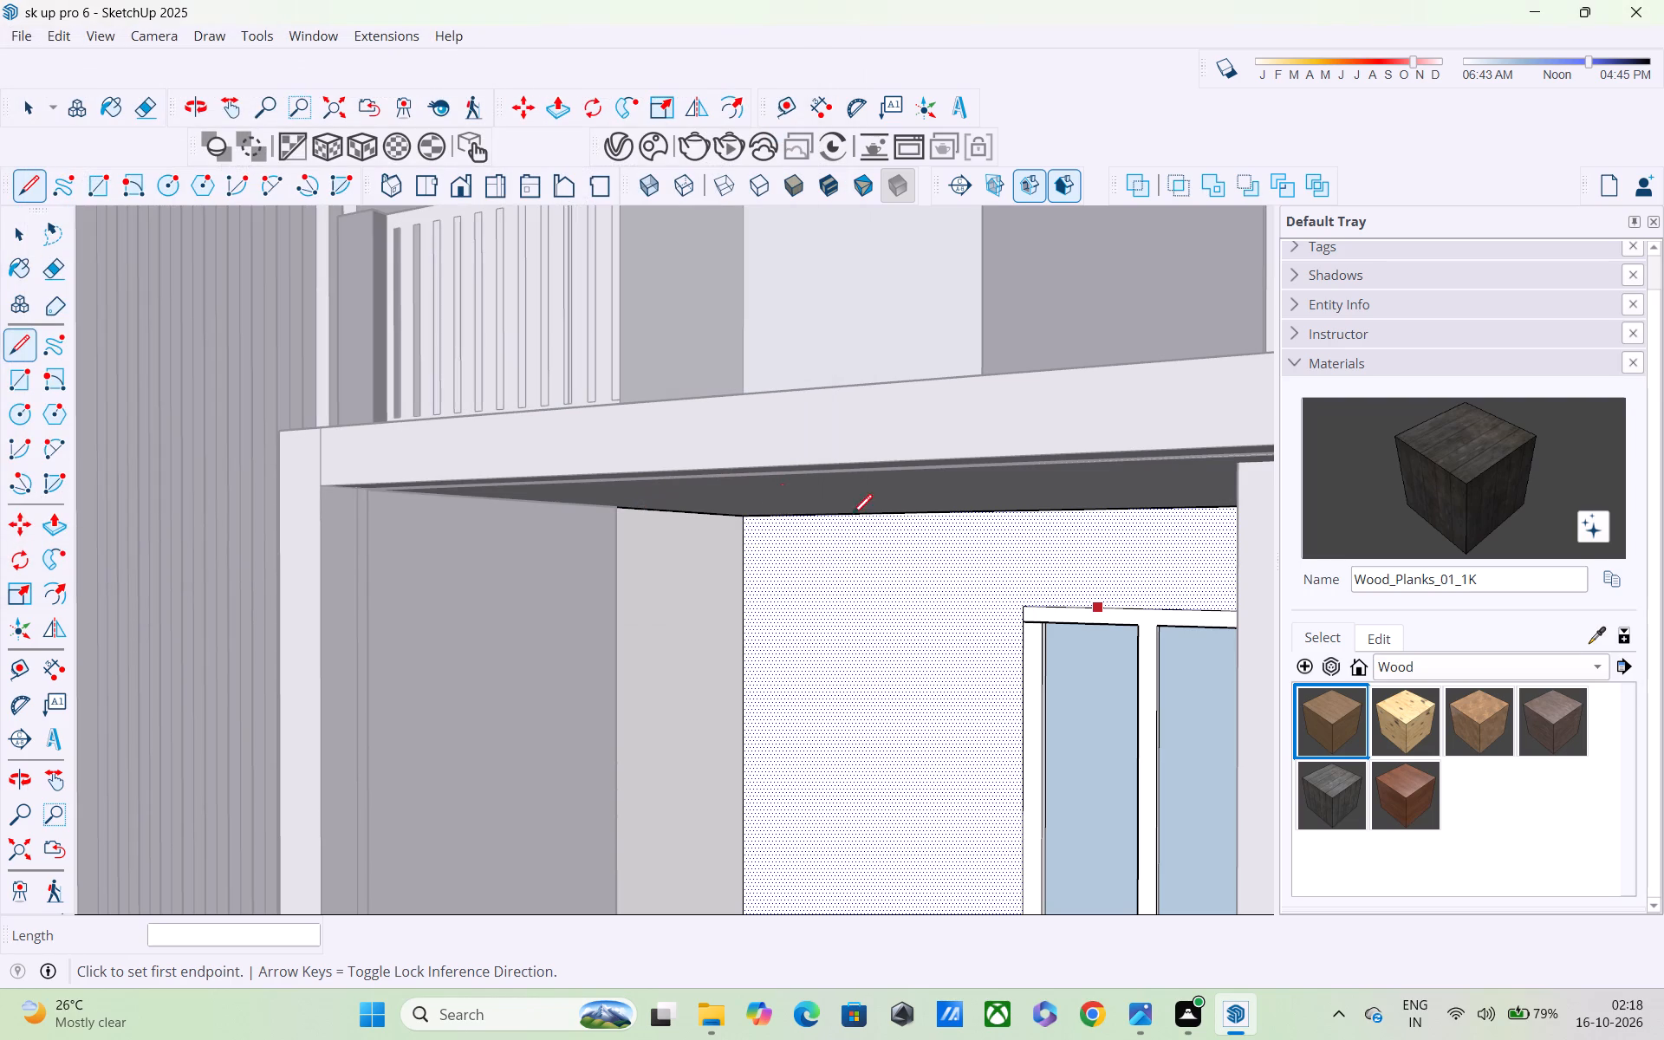
# Paint the border around the lower balcony doorway's glass panes with the dark Wood_Planks_01_1K material.
pyautogui.click(1349, 778)
pyautogui.click(1127, 620)
# Inside the wall of the balcony above, draw a rectangle about 4 1/8" by 9" across the middle of the back-wall doorway's sill.
pyautogui.scroll(-5, 1118, 633)
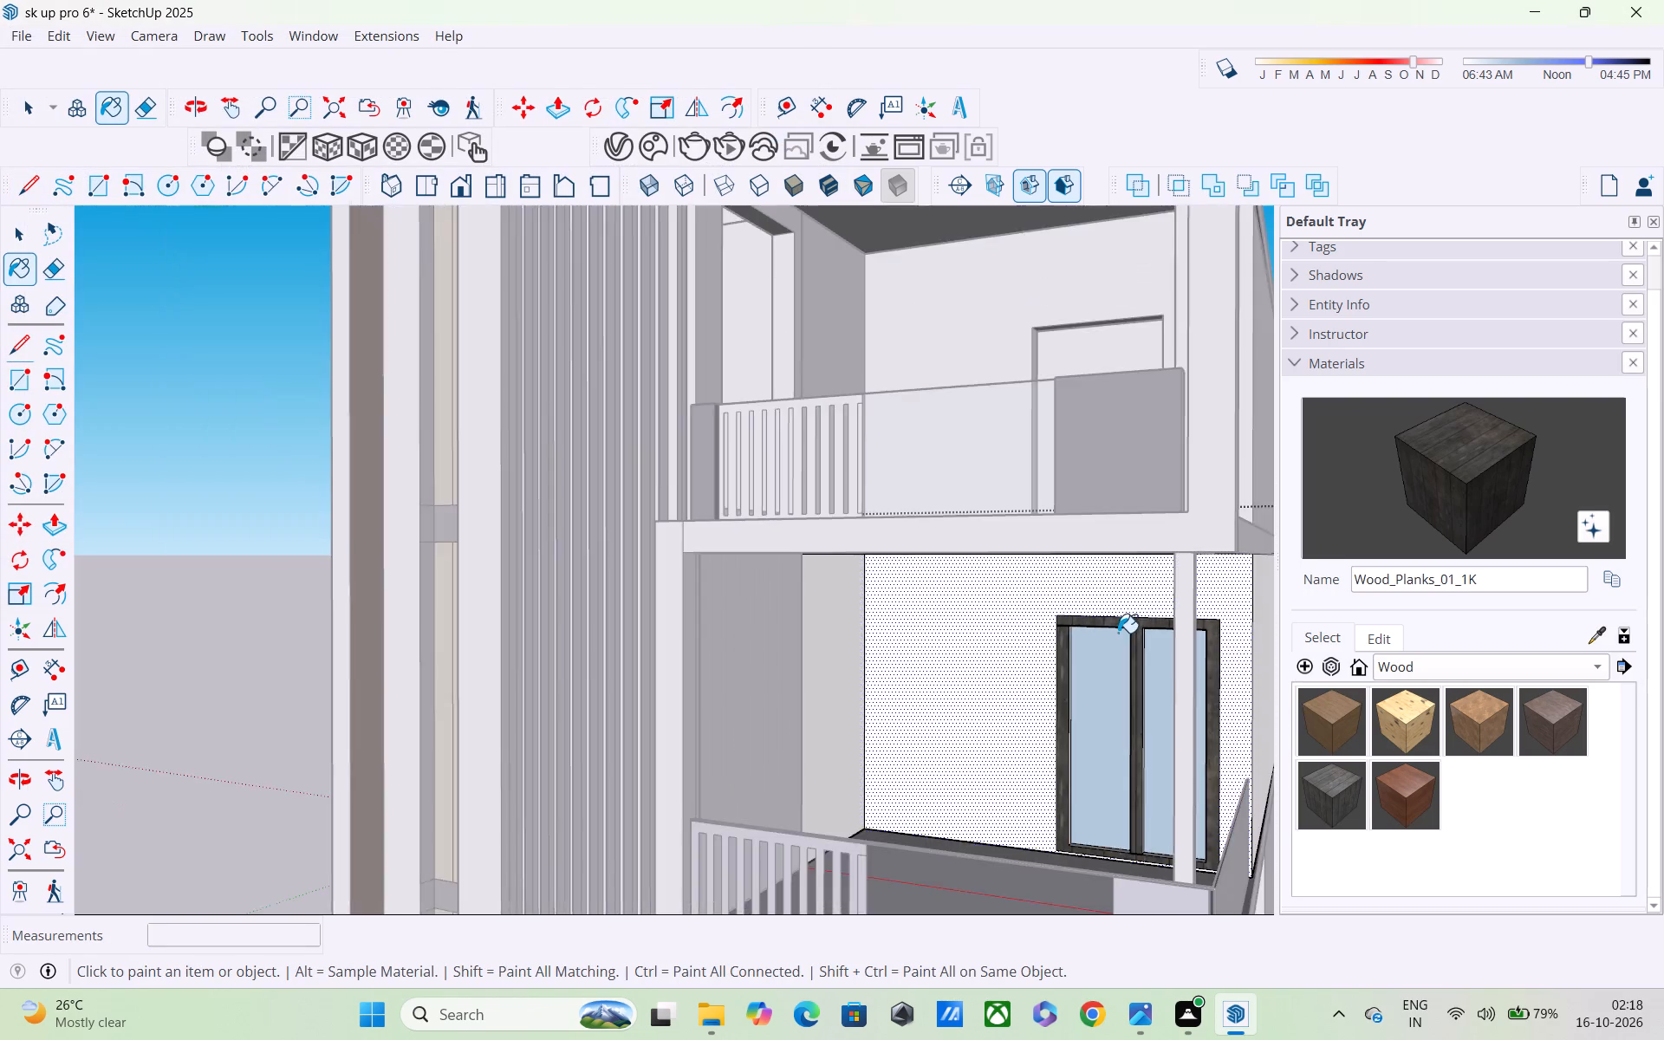
pyautogui.scroll(-1, 1118, 633)
pyautogui.moveTo(1117, 633); pyautogui.dragTo(1045, 575, button='middle')
pyautogui.scroll(1, 1045, 575)
pyautogui.scroll(-5, 1045, 575)
pyautogui.moveTo(1063, 598); pyautogui.dragTo(1165, 705, button='middle')
pyautogui.scroll(-4, 1024, 507)
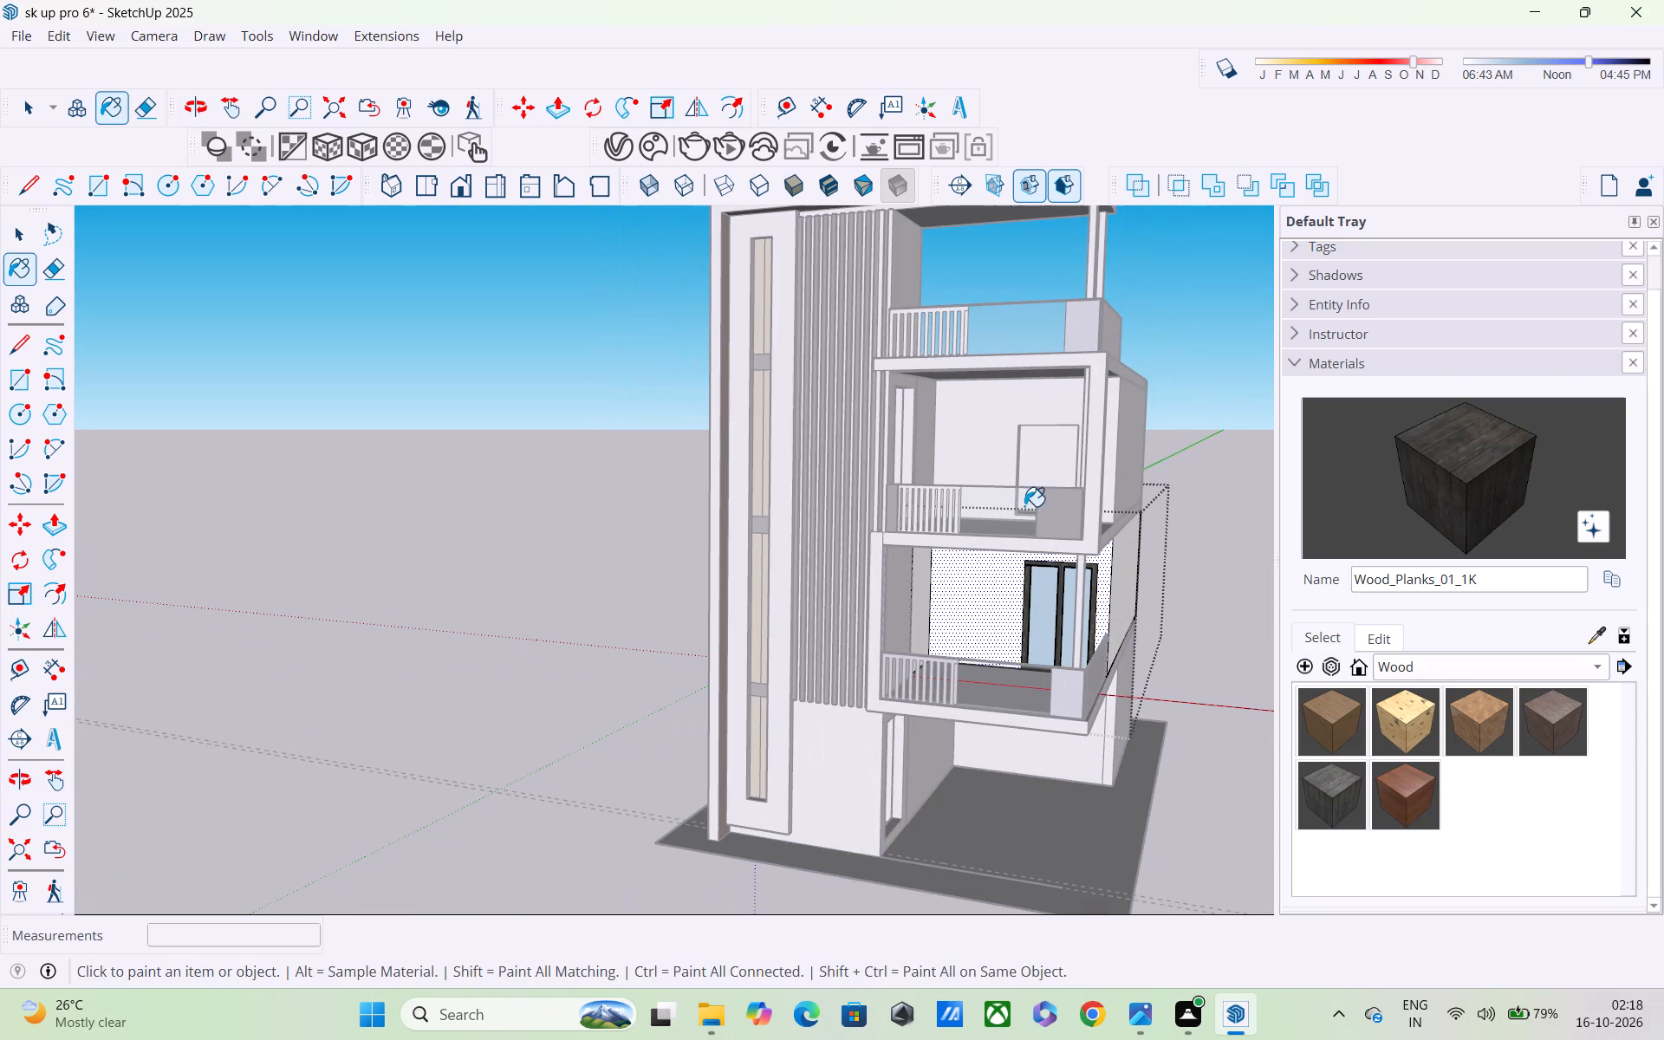
pyautogui.moveTo(1017, 481); pyautogui.dragTo(1013, 483, button='middle')
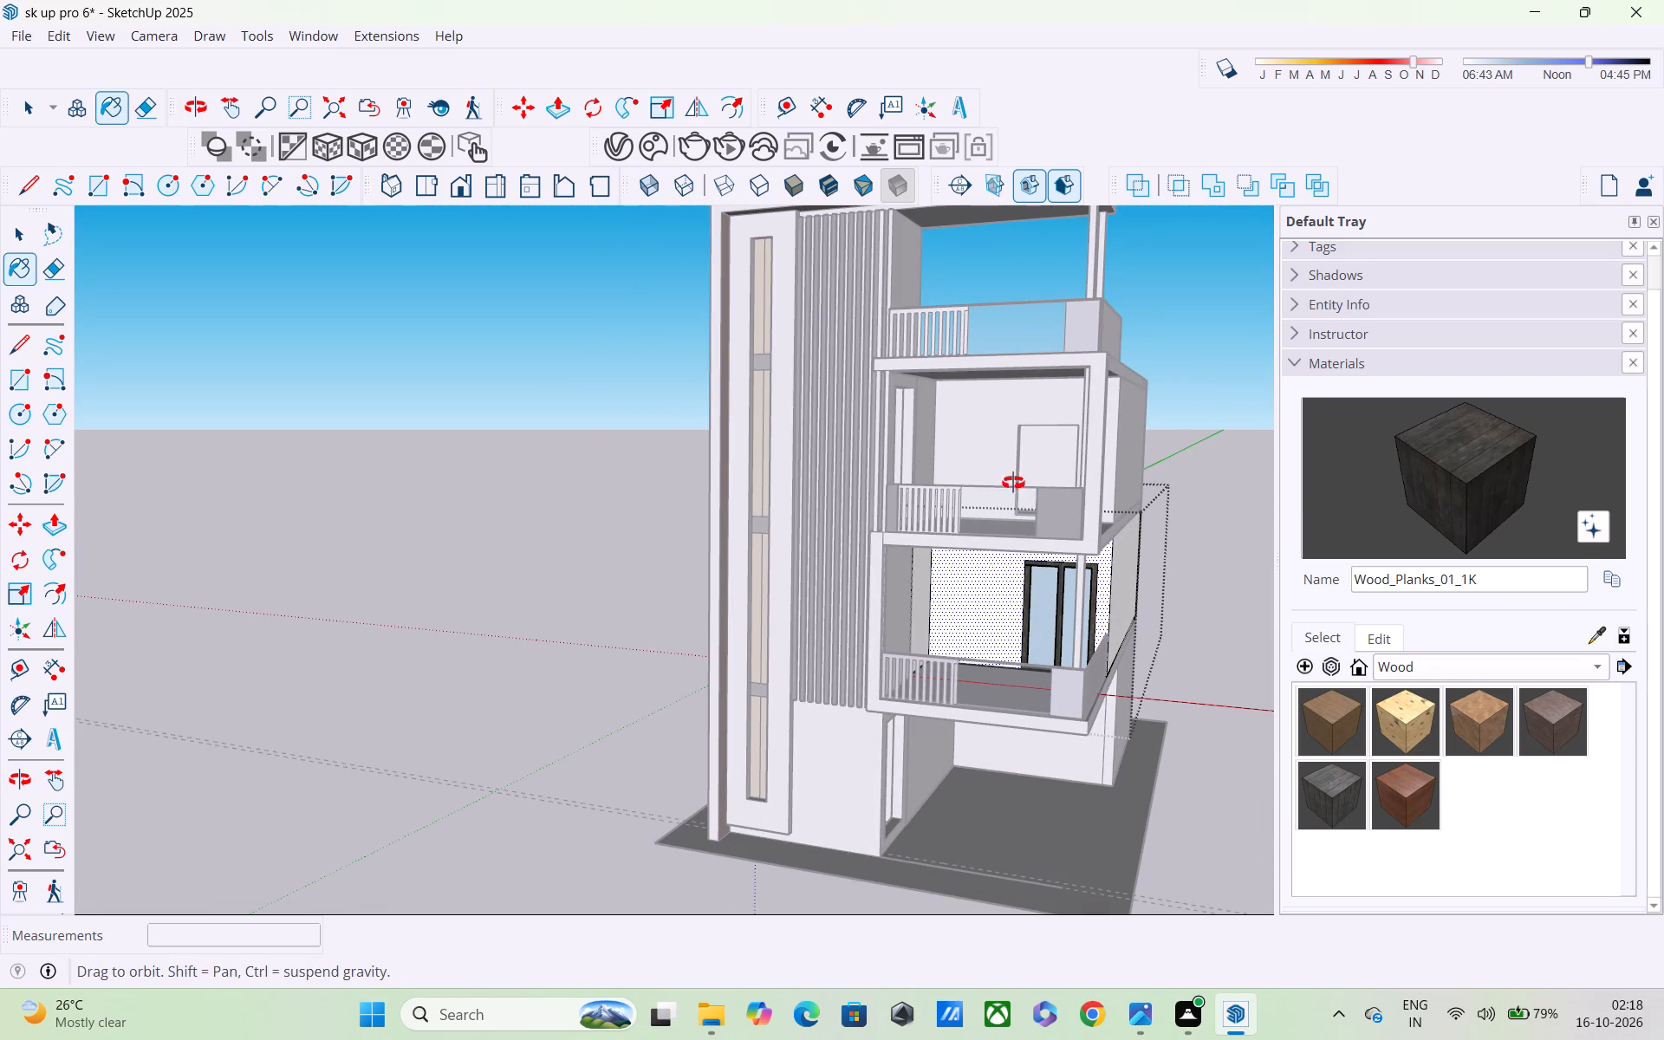
pyautogui.moveTo(1013, 483); pyautogui.dragTo(668, 533, button='middle')
pyautogui.scroll(4, 983, 495)
pyautogui.moveTo(1091, 477); pyautogui.dragTo(1051, 366, button='middle')
pyautogui.scroll(2, 1112, 412)
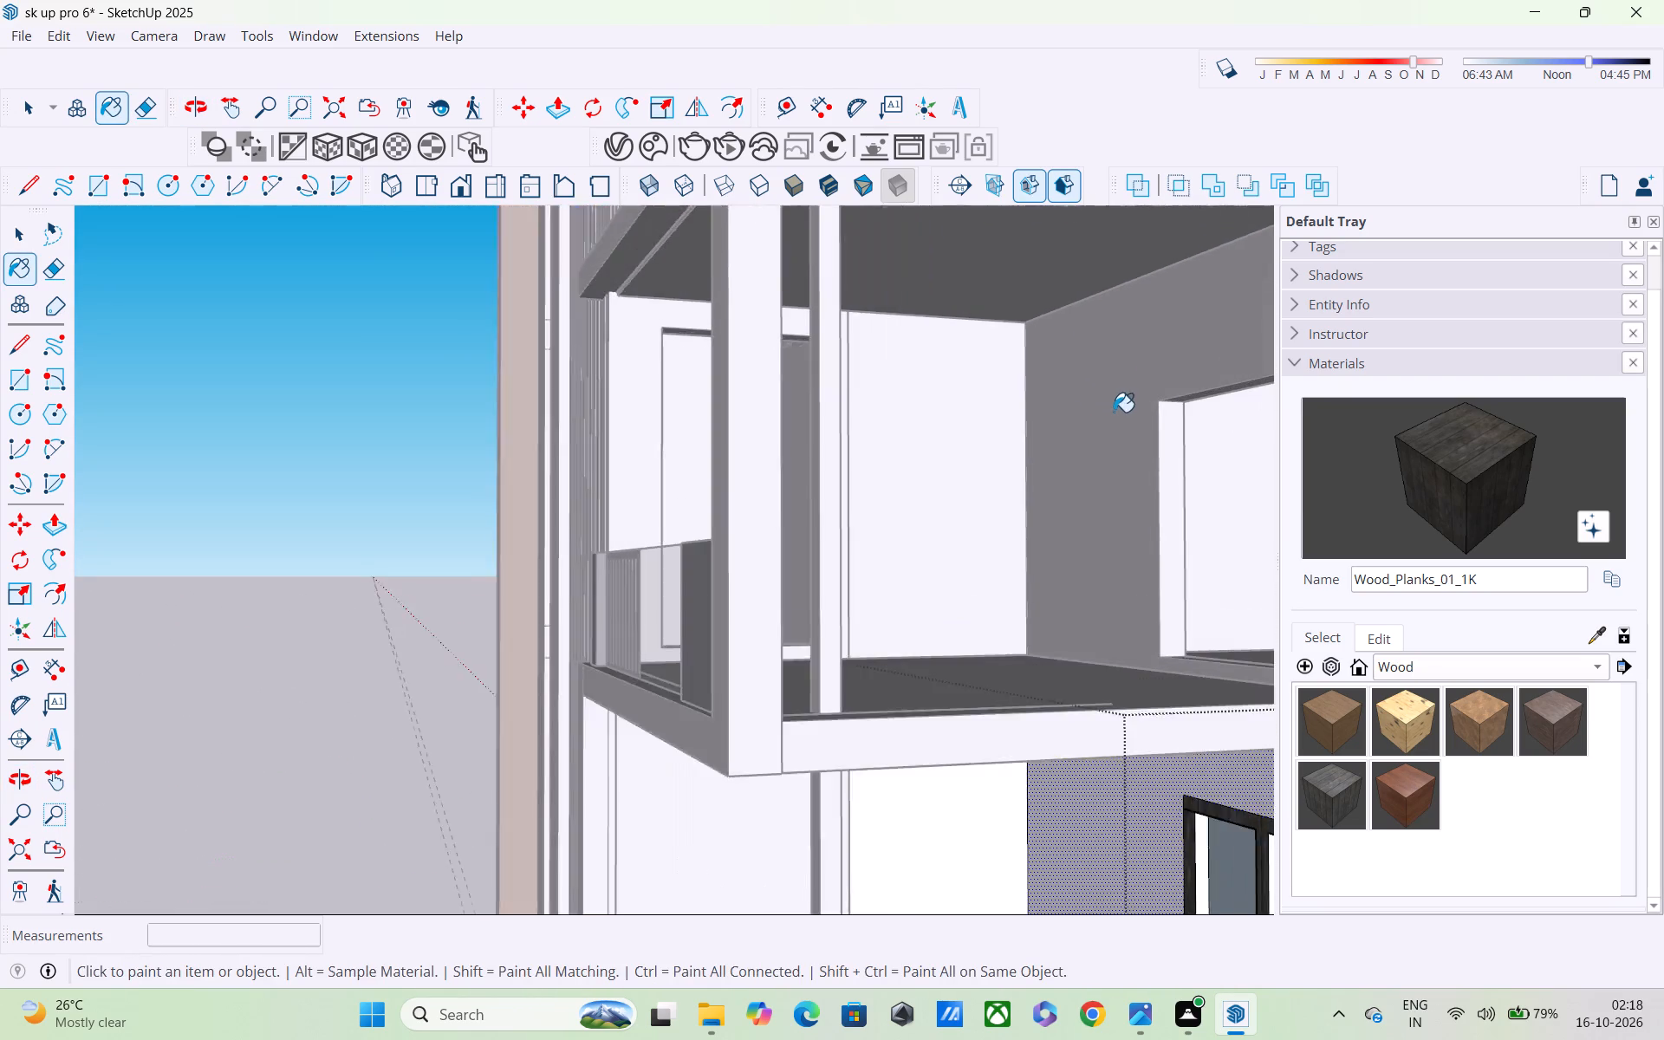
pyautogui.scroll(2, 1114, 412)
pyautogui.moveTo(1128, 414); pyautogui.dragTo(1202, 493, button='middle')
pyautogui.middleClick(1193, 476)
pyautogui.keyDown('shift'); pyautogui.moveTo(1192, 475); pyautogui.dragTo(1046, 416, button='middle'); pyautogui.keyUp('shift')
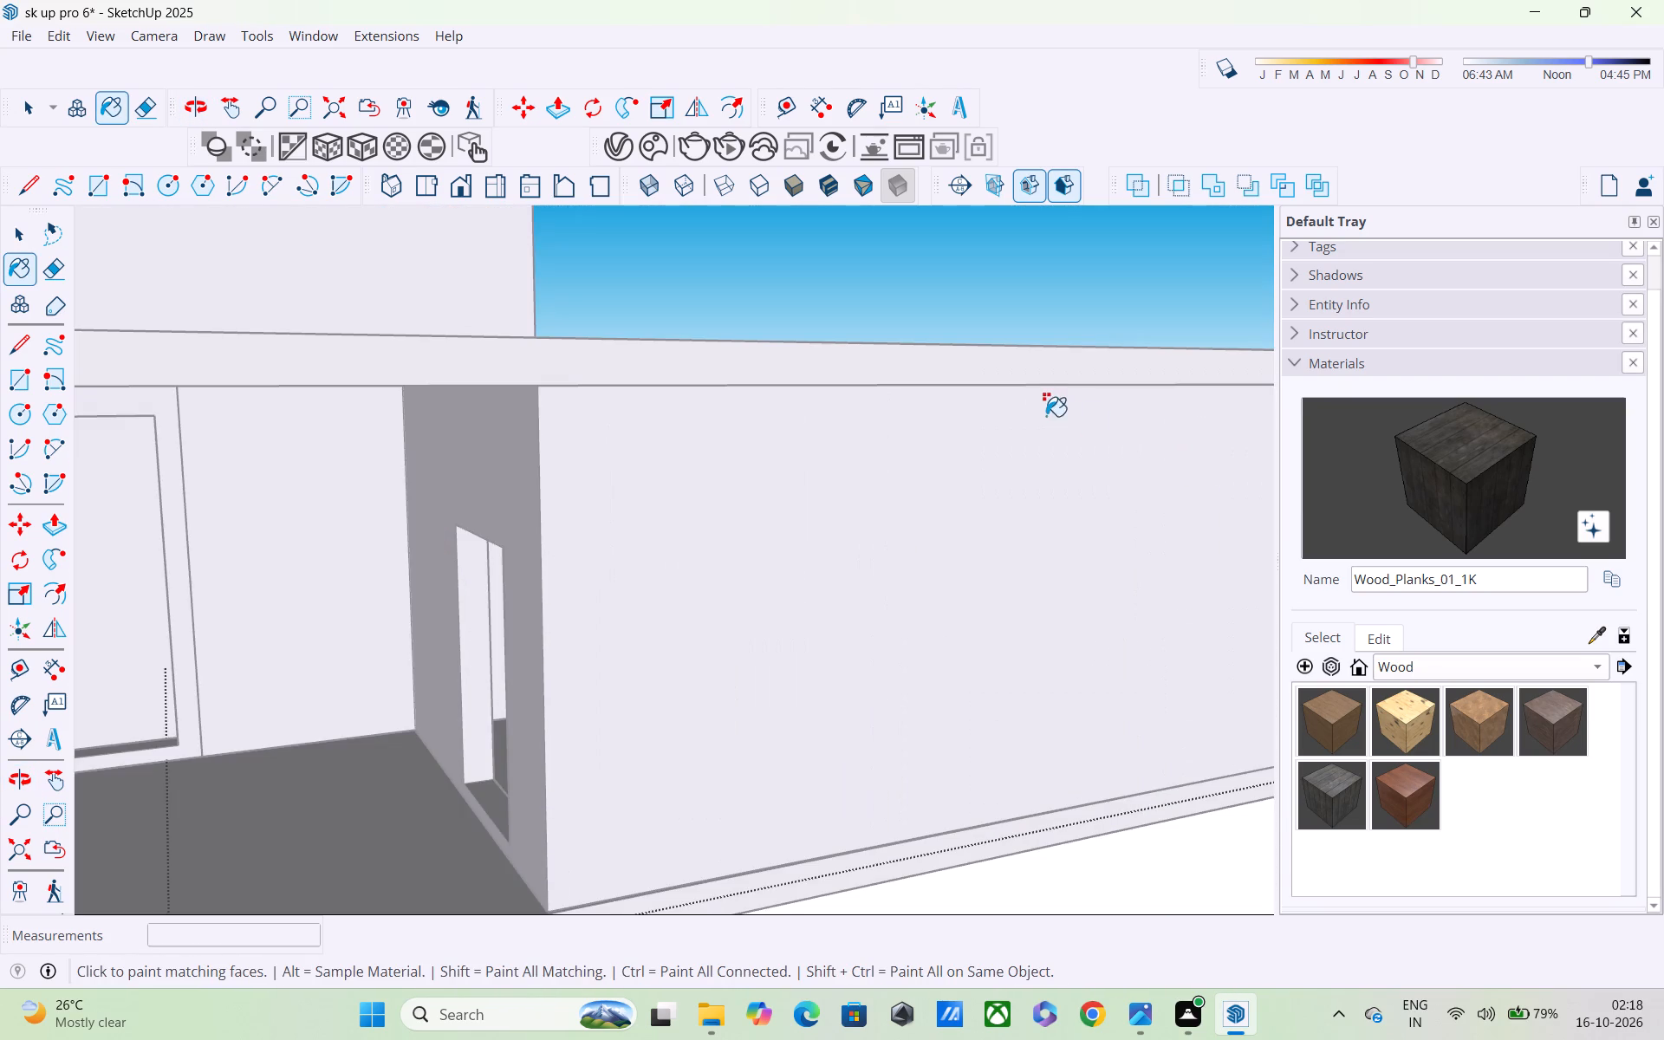
pyautogui.keyDown('shift'); pyautogui.moveTo(1046, 416); pyautogui.dragTo(1028, 413, button='middle'); pyautogui.keyUp('shift')
pyautogui.scroll(-4, 1024, 420)
pyautogui.moveTo(787, 548); pyautogui.dragTo(1089, 503, button='middle')
pyautogui.moveTo(621, 594); pyautogui.dragTo(776, 711, button='middle')
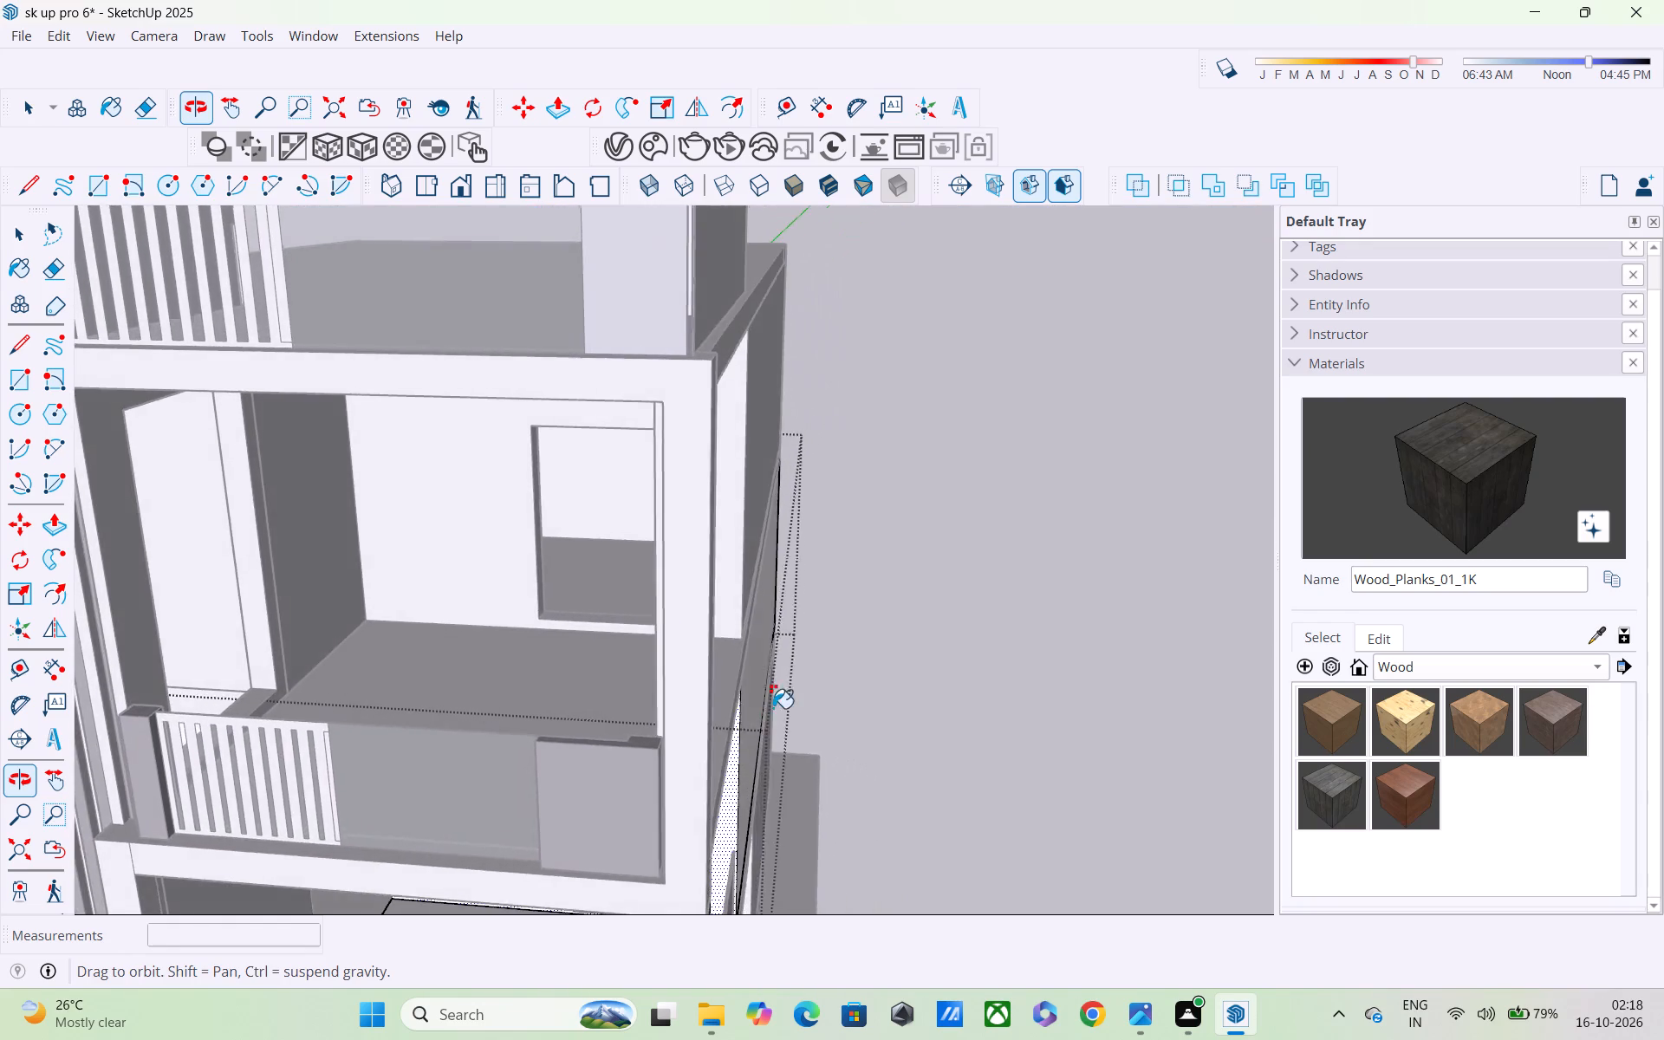
pyautogui.scroll(8, 562, 593)
pyautogui.moveTo(562, 597); pyautogui.dragTo(573, 663, button='middle')
pyautogui.scroll(3, 573, 663)
pyautogui.scroll(-4, 573, 653)
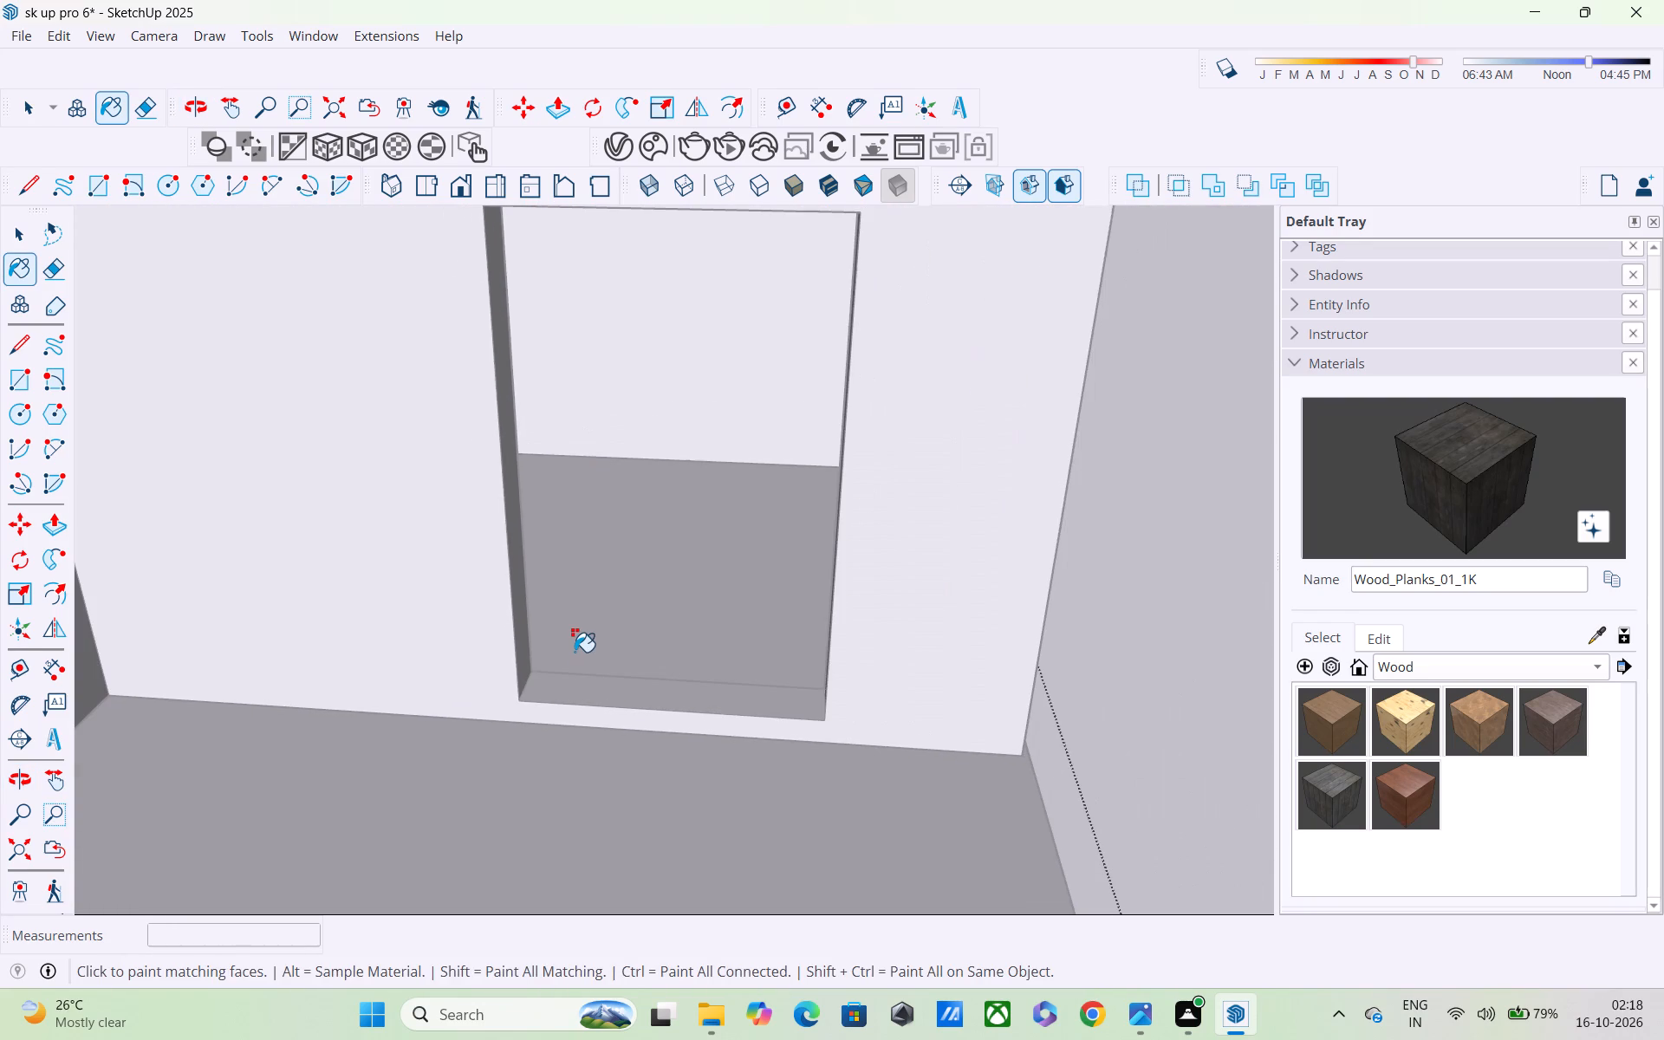
pyautogui.press('r')
pyautogui.scroll(3, 601, 680)
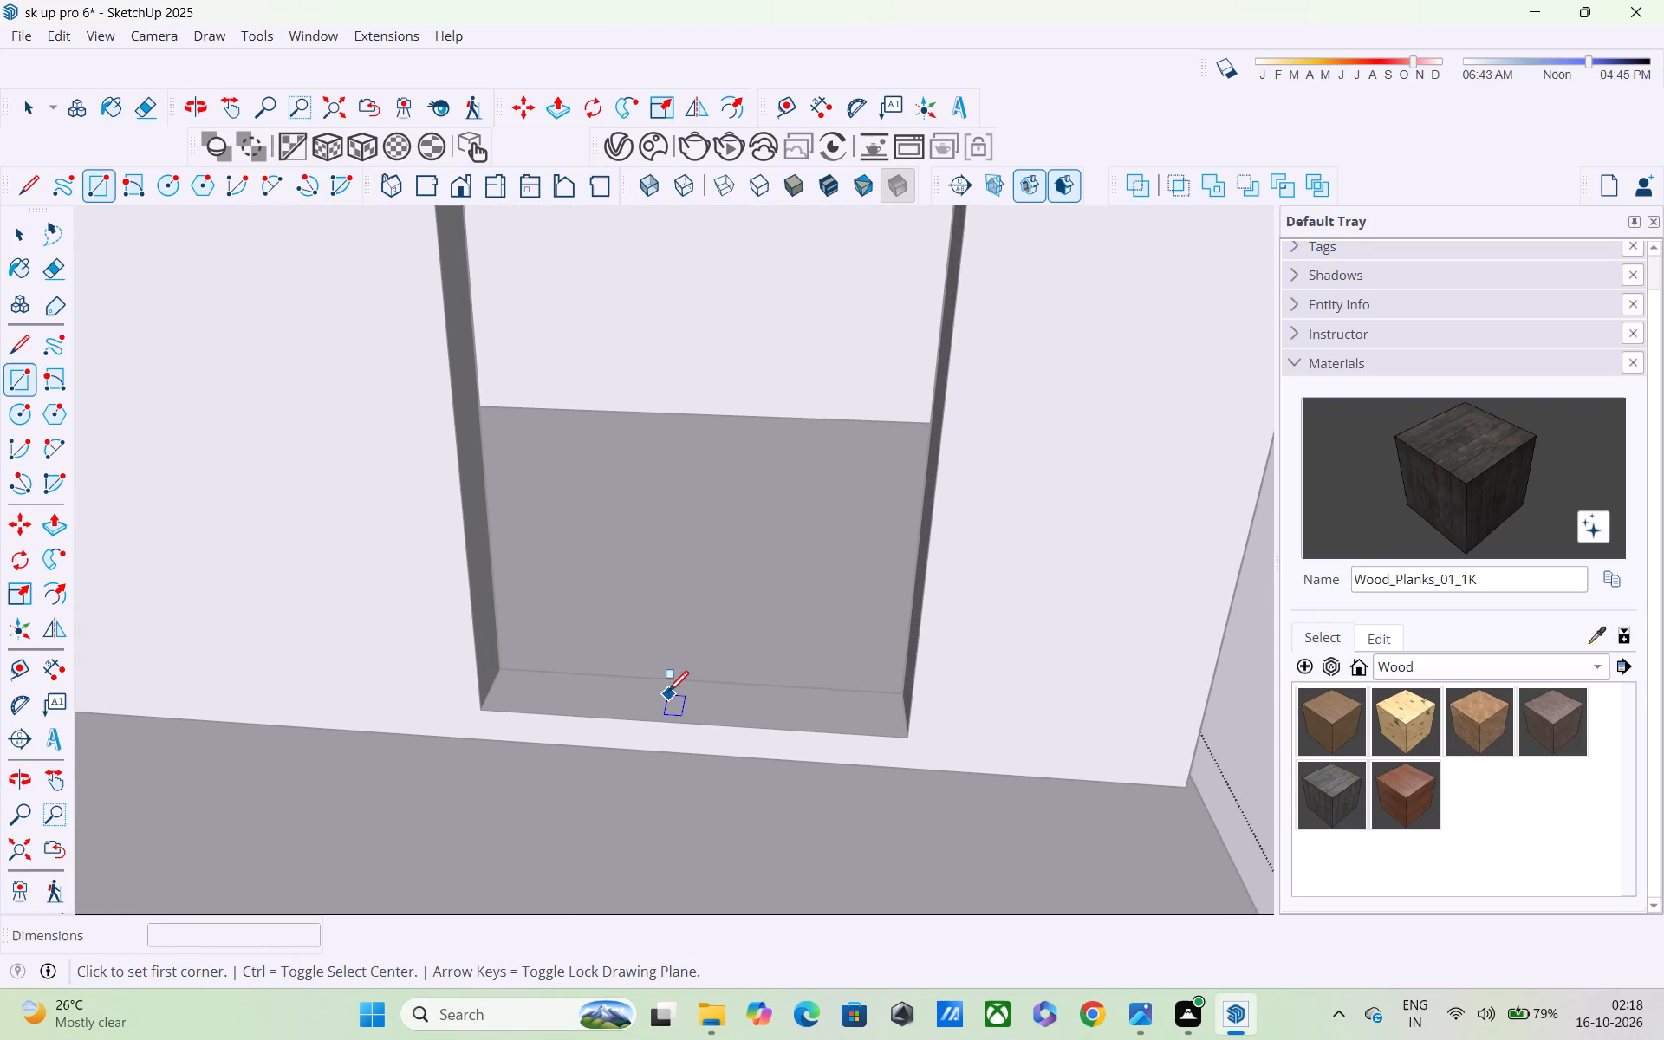
pyautogui.press('space')
pyautogui.doubleClick(1040, 595)
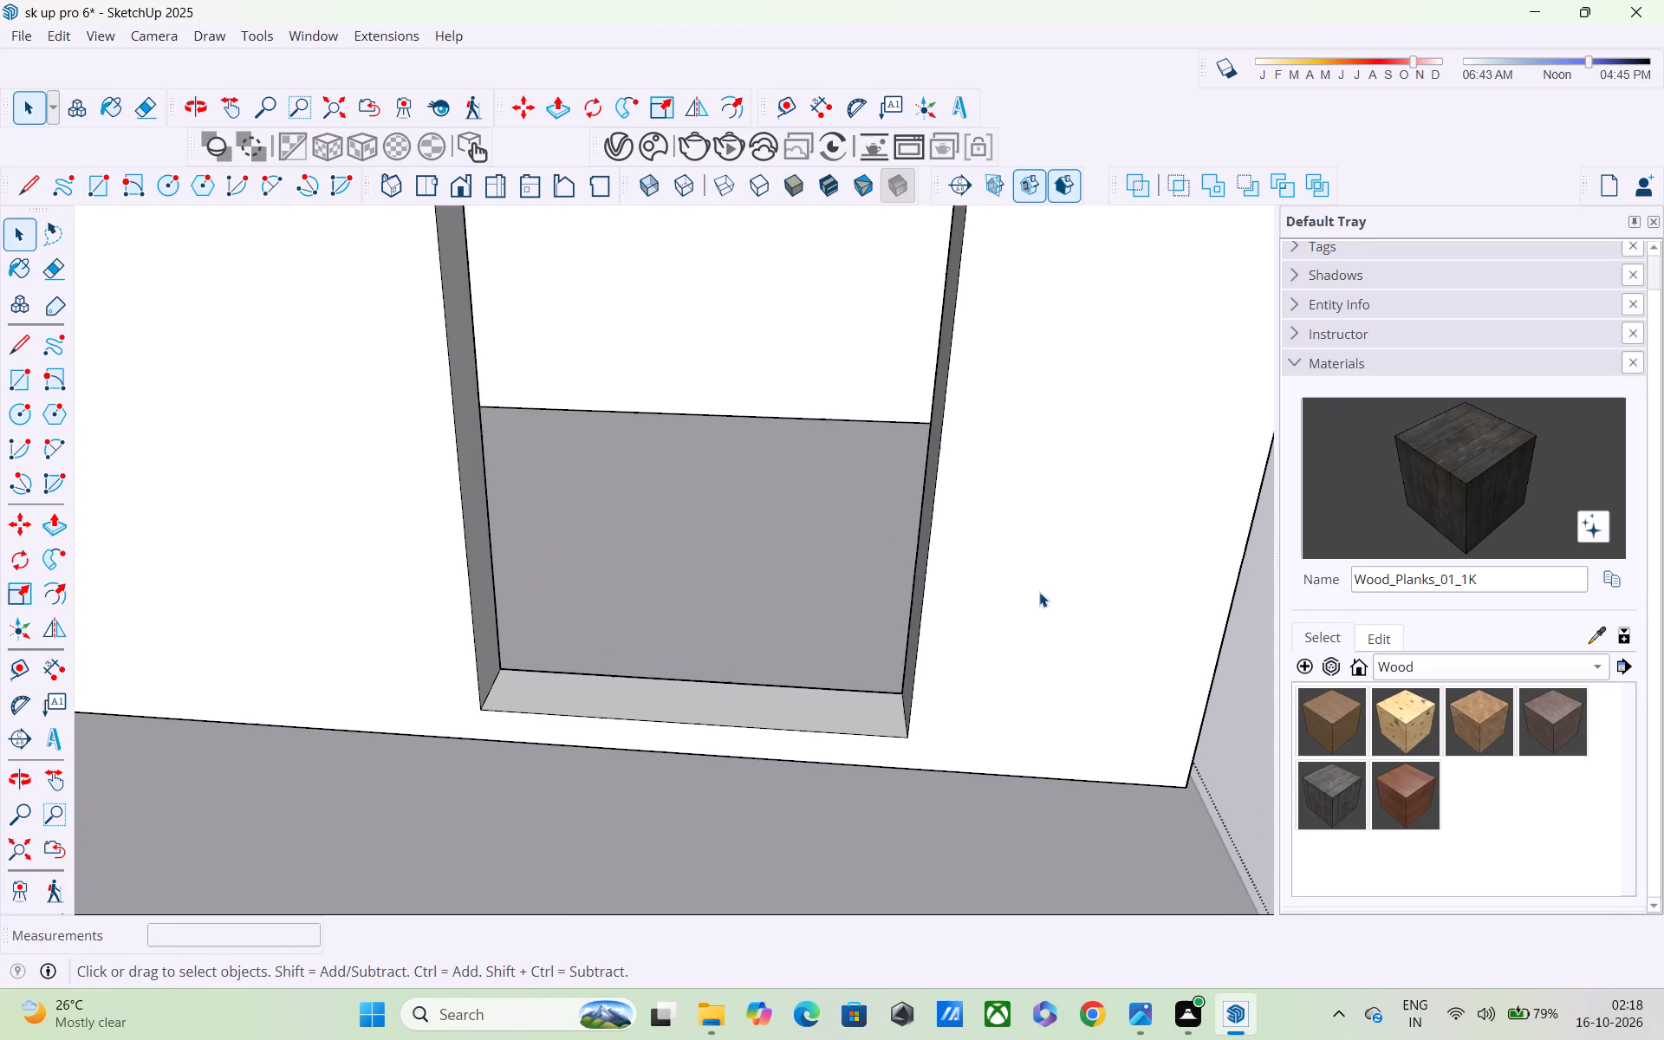
pyautogui.doubleClick(1027, 593)
pyautogui.press('r')
pyautogui.scroll(4, 764, 660)
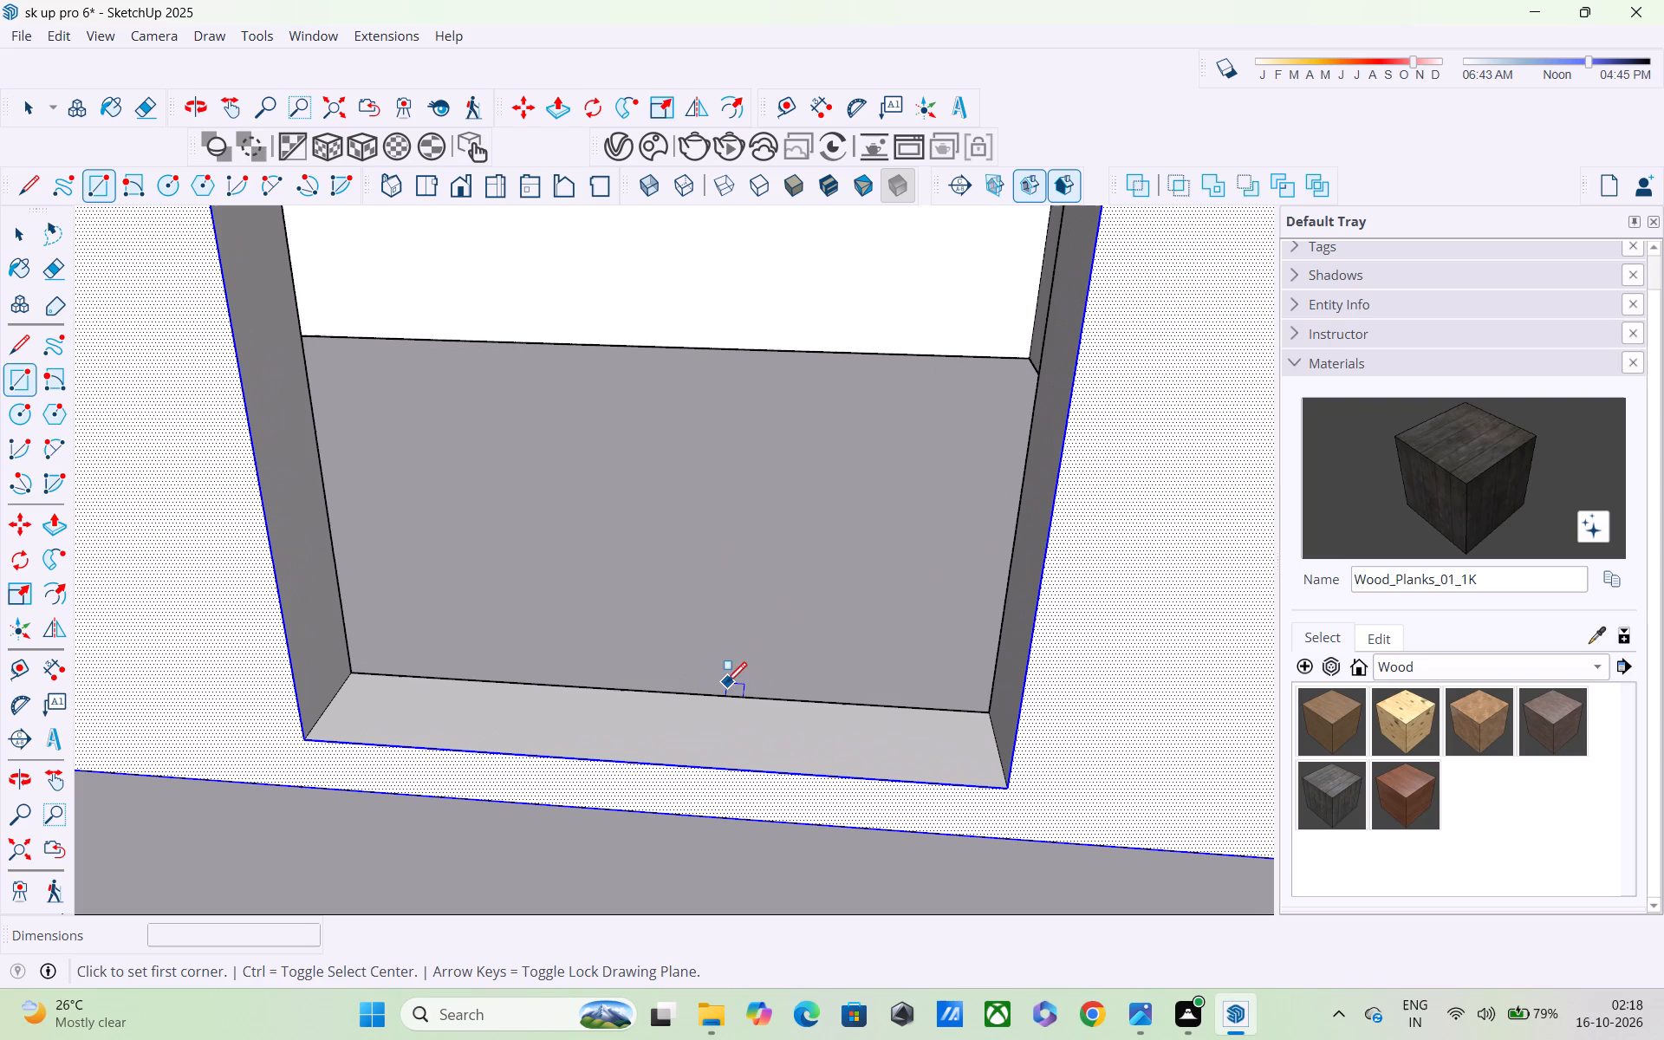
pyautogui.click(660, 695)
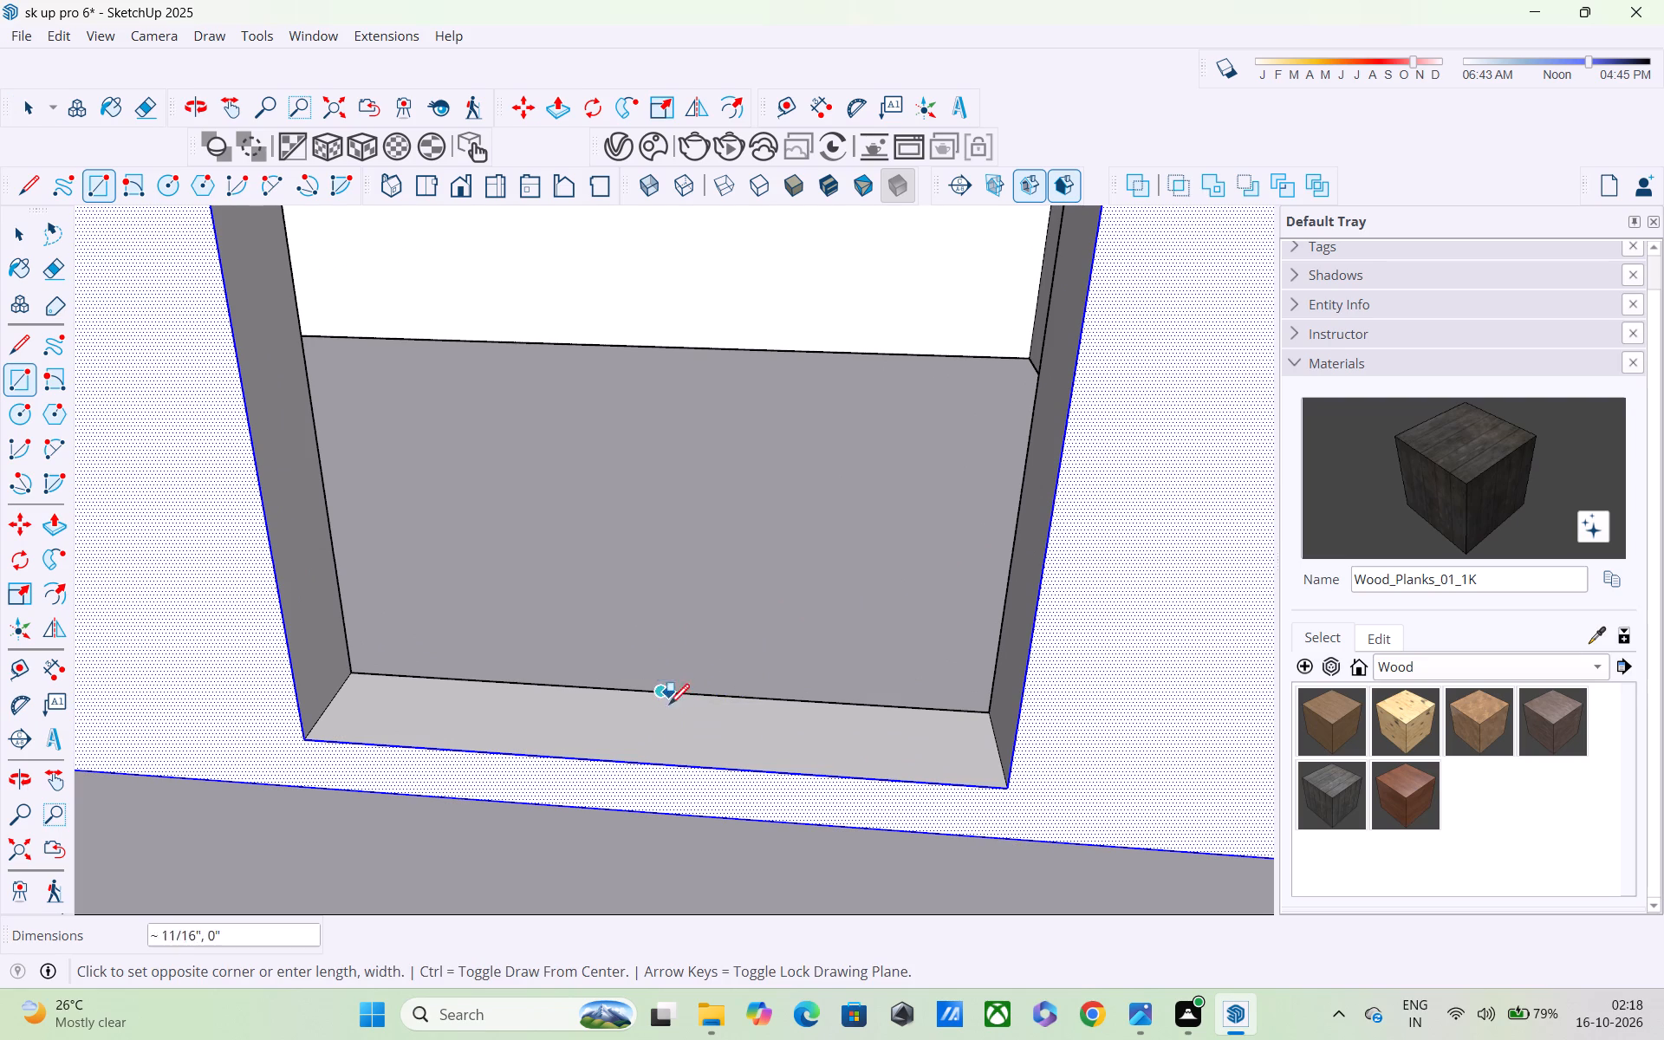
pyautogui.click(705, 764)
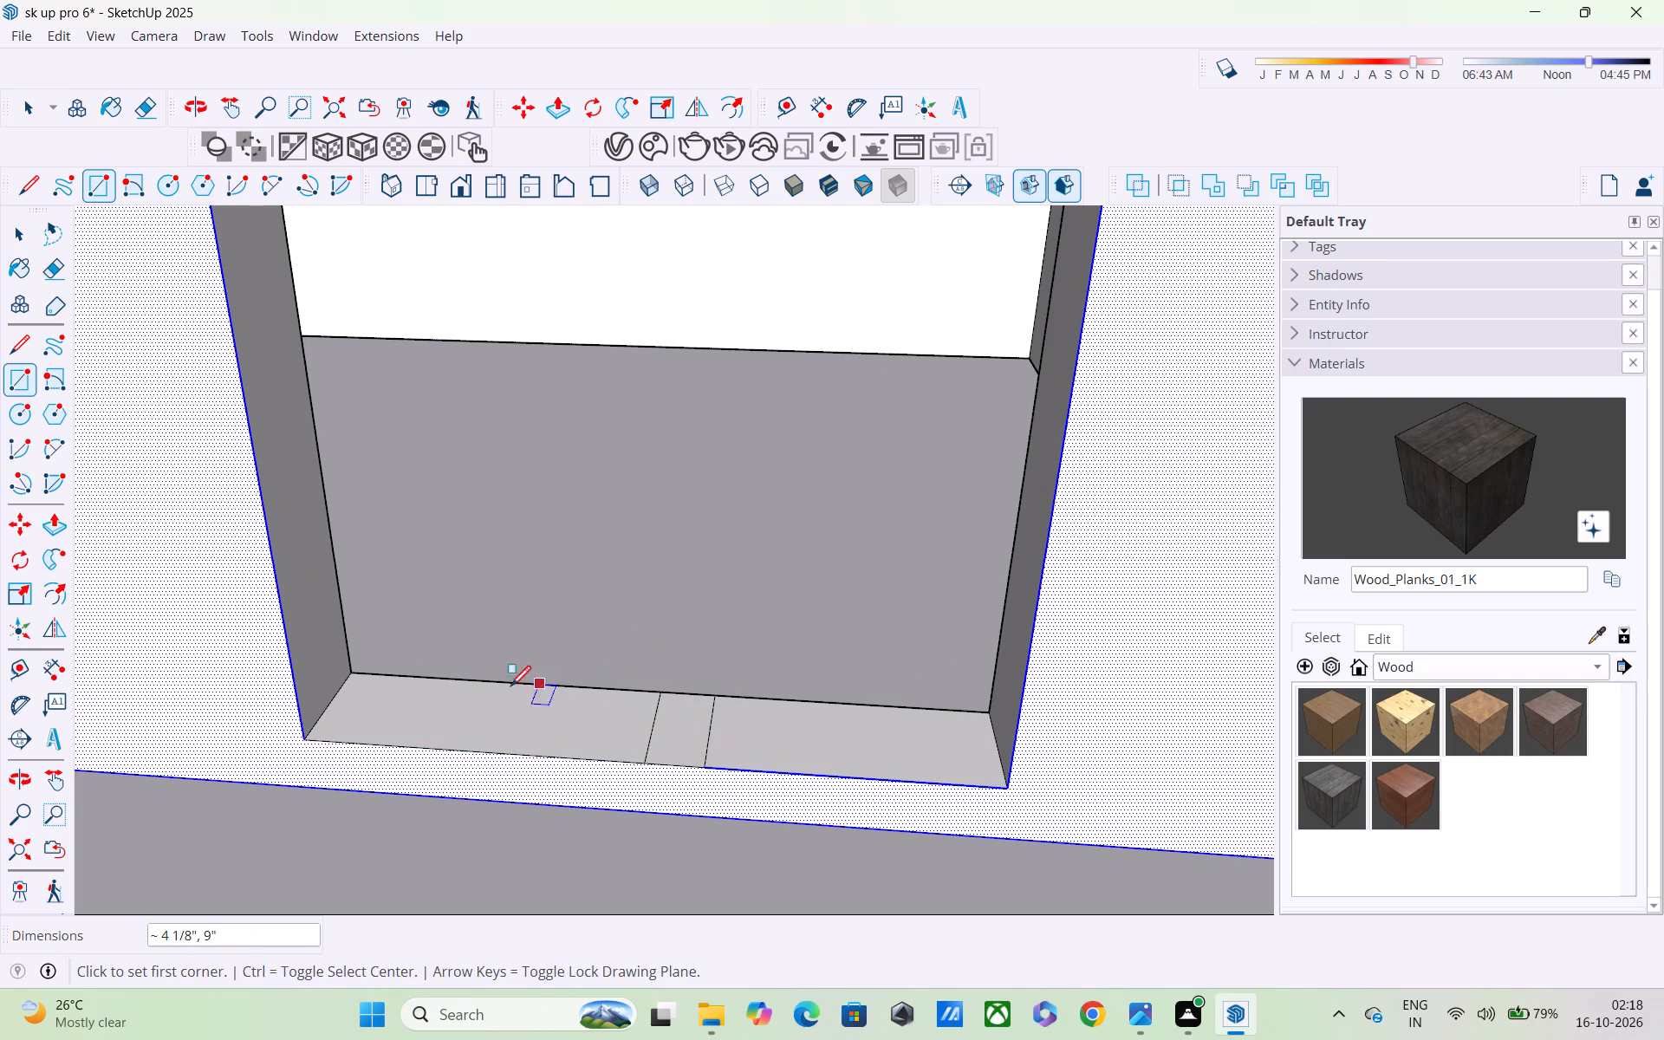
# Draw rectangles at the sill's two ends, about 4 7/8" by 9" and about 3 7/16" by 9" on the parapet side.
pyautogui.click(356, 676)
pyautogui.click(372, 742)
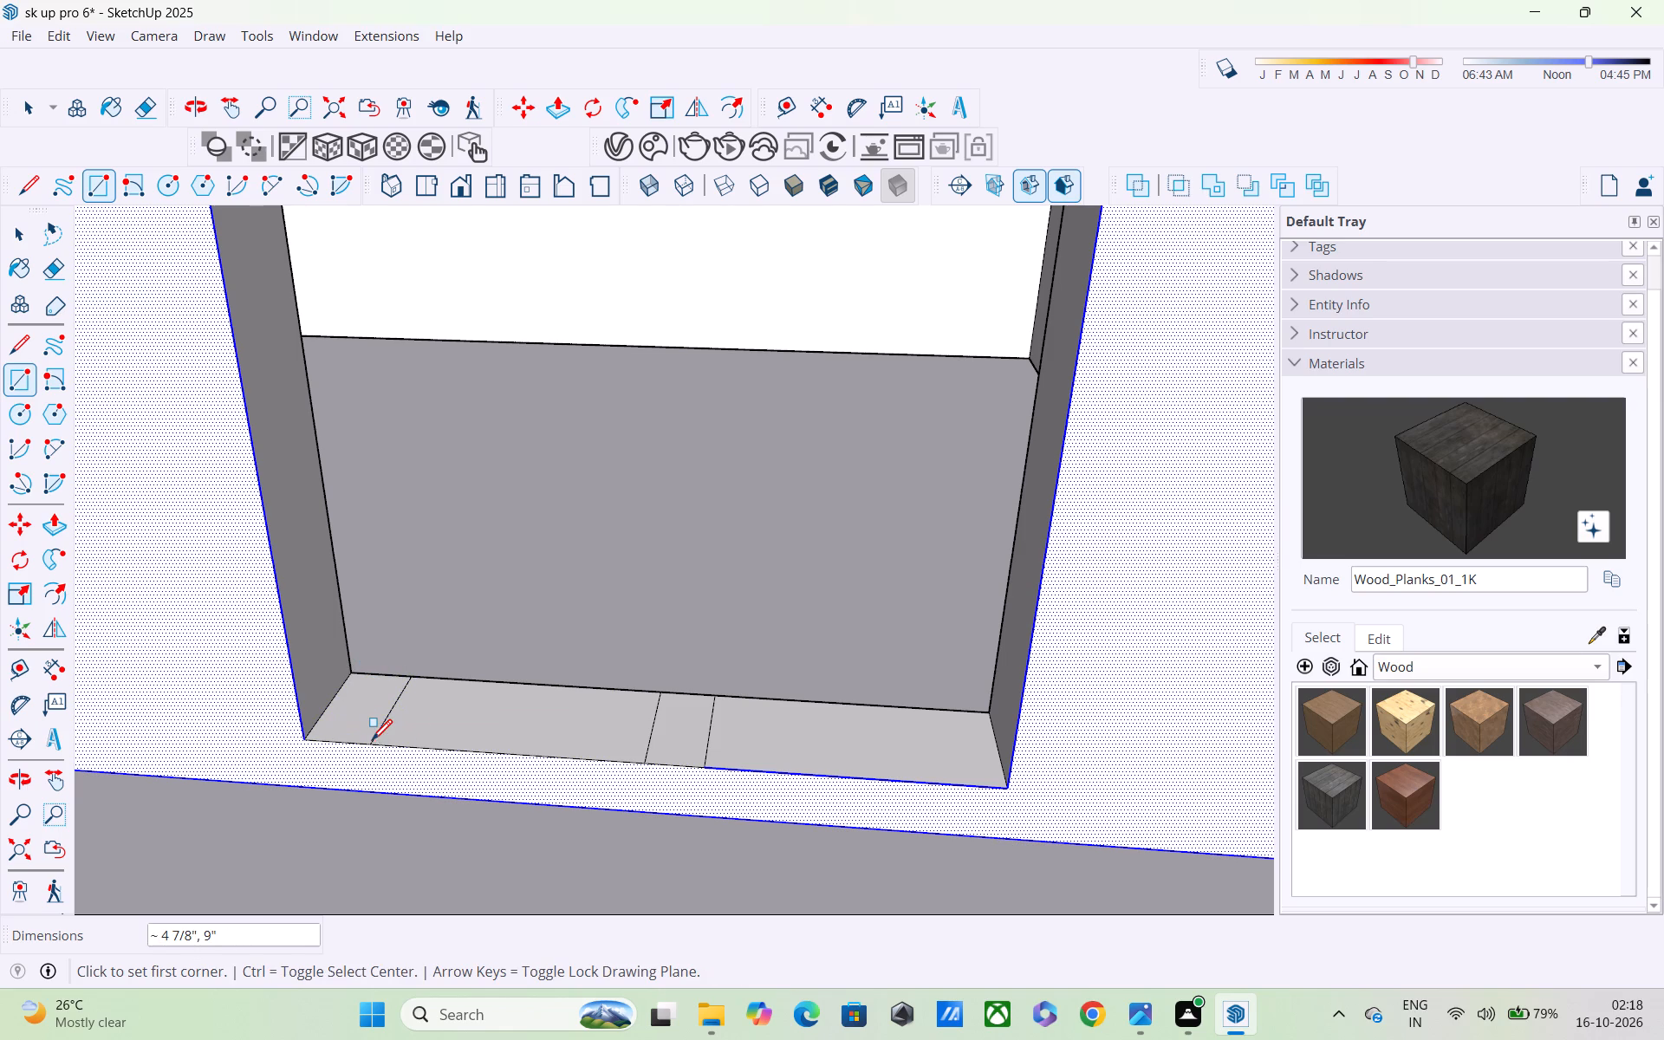
pyautogui.click(987, 709)
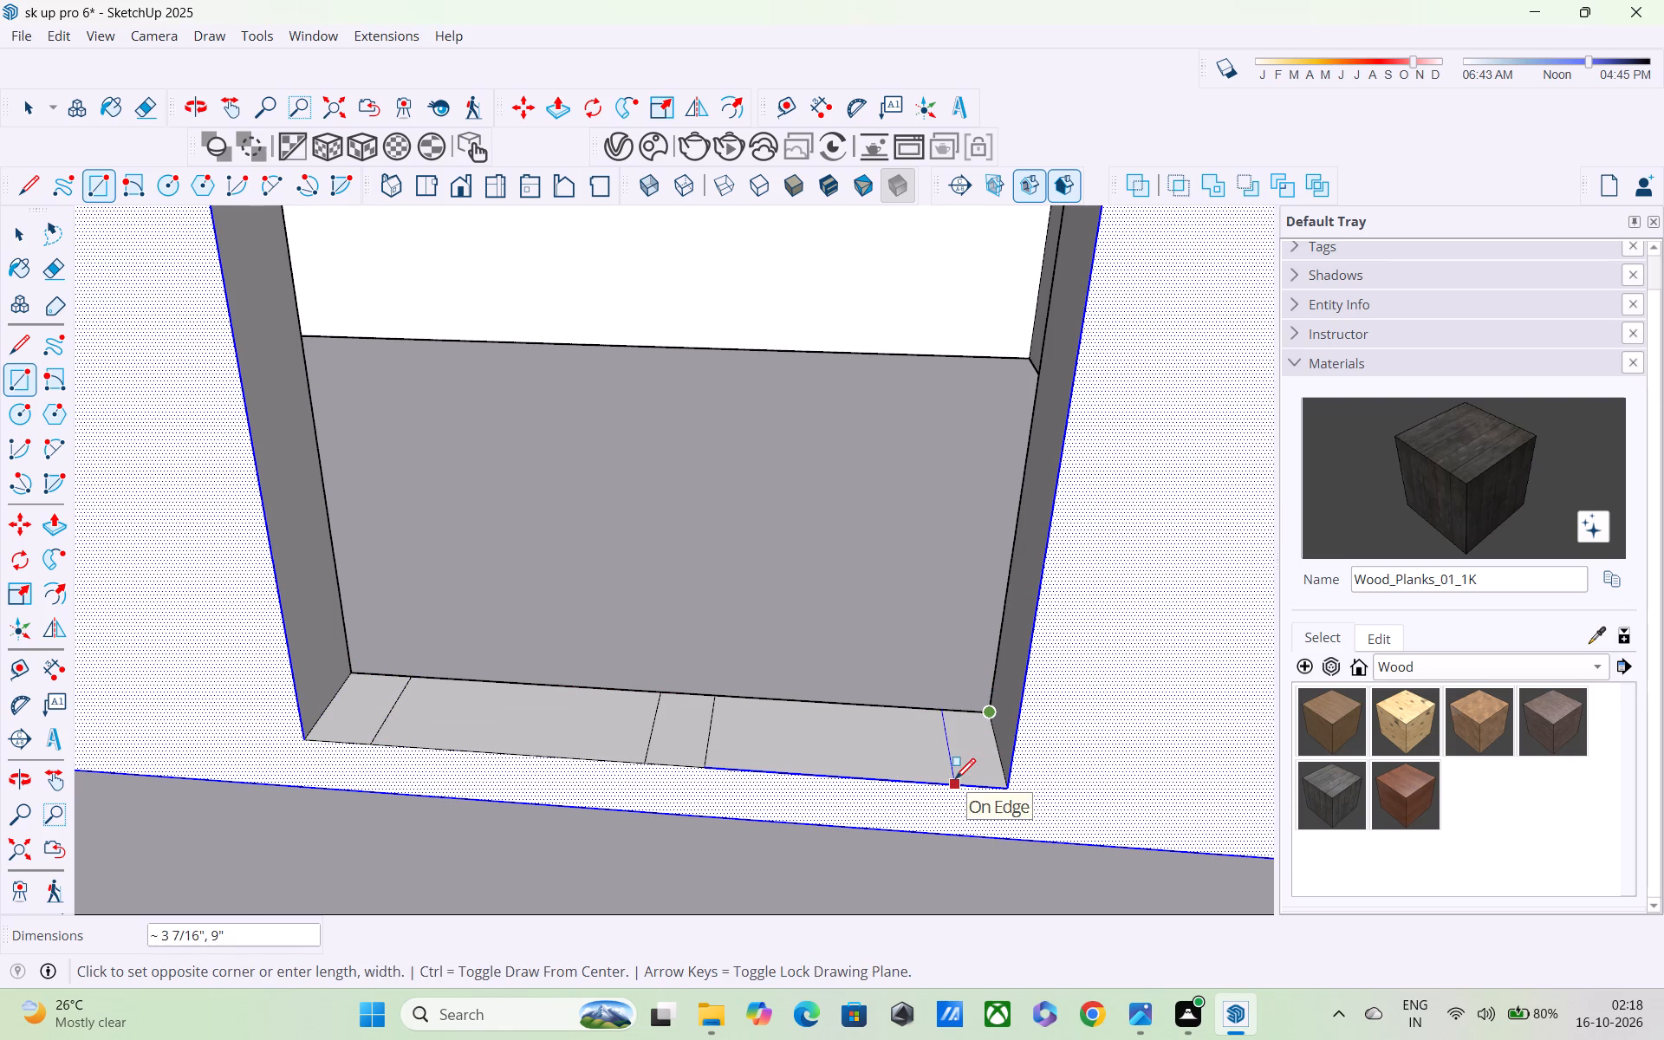
pyautogui.click(951, 781)
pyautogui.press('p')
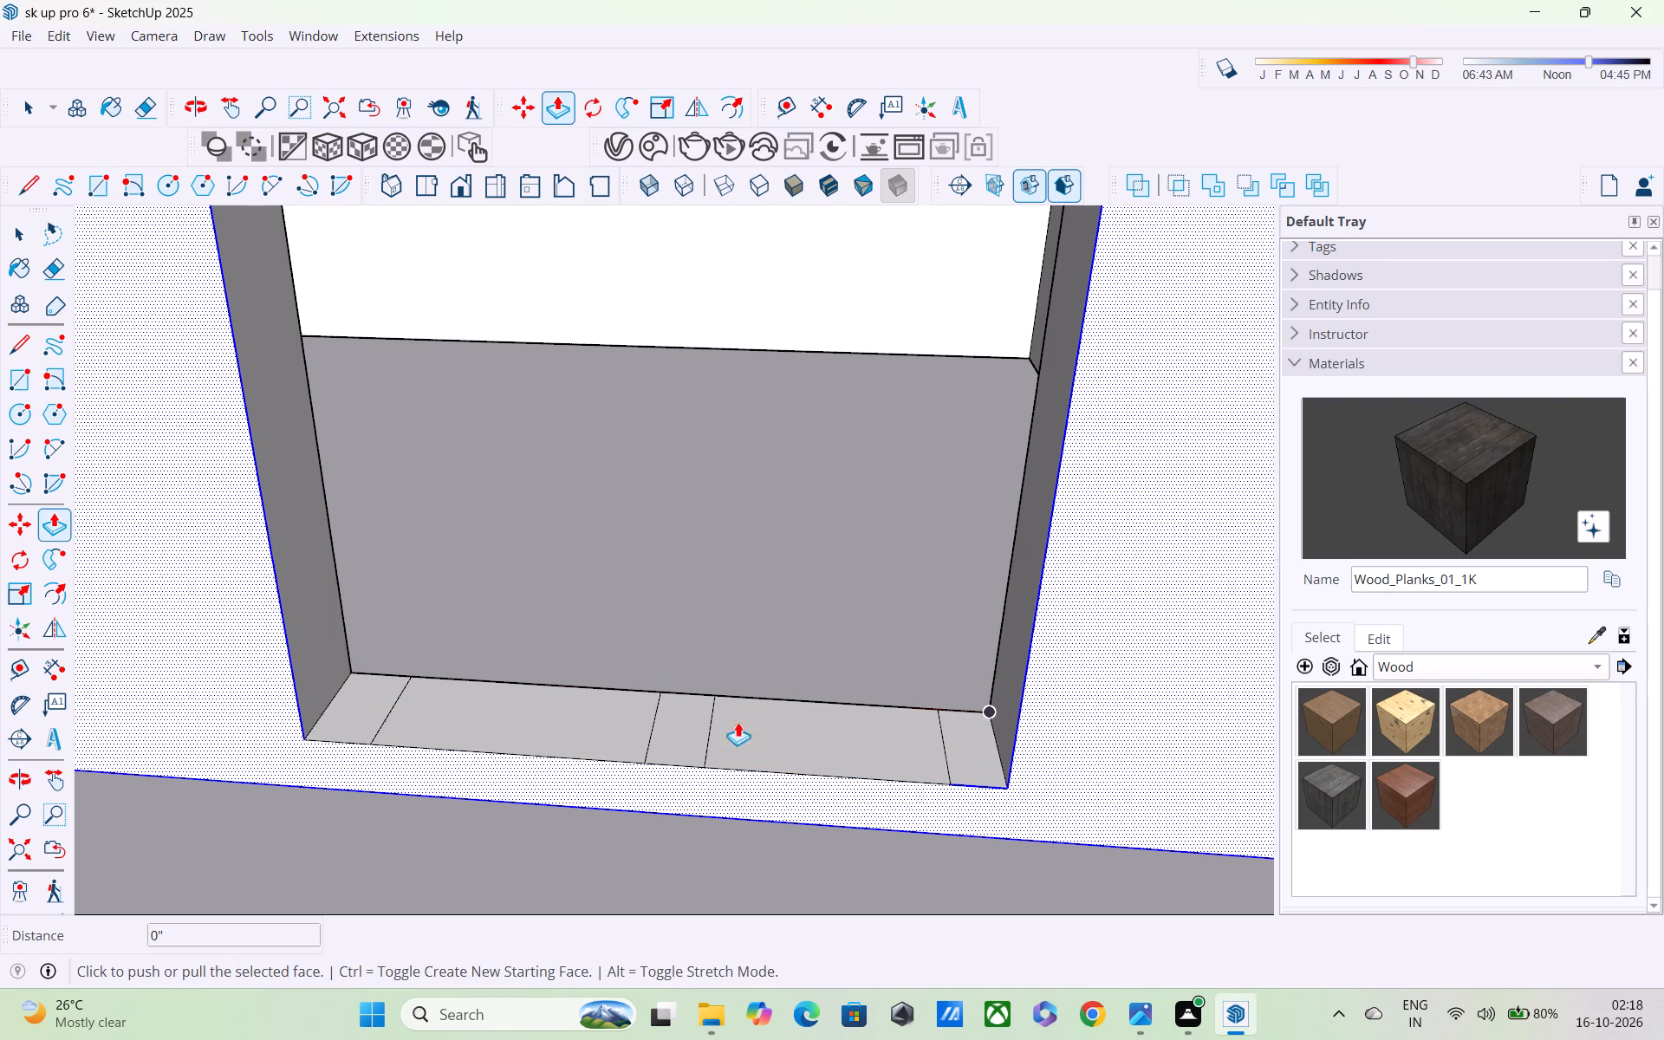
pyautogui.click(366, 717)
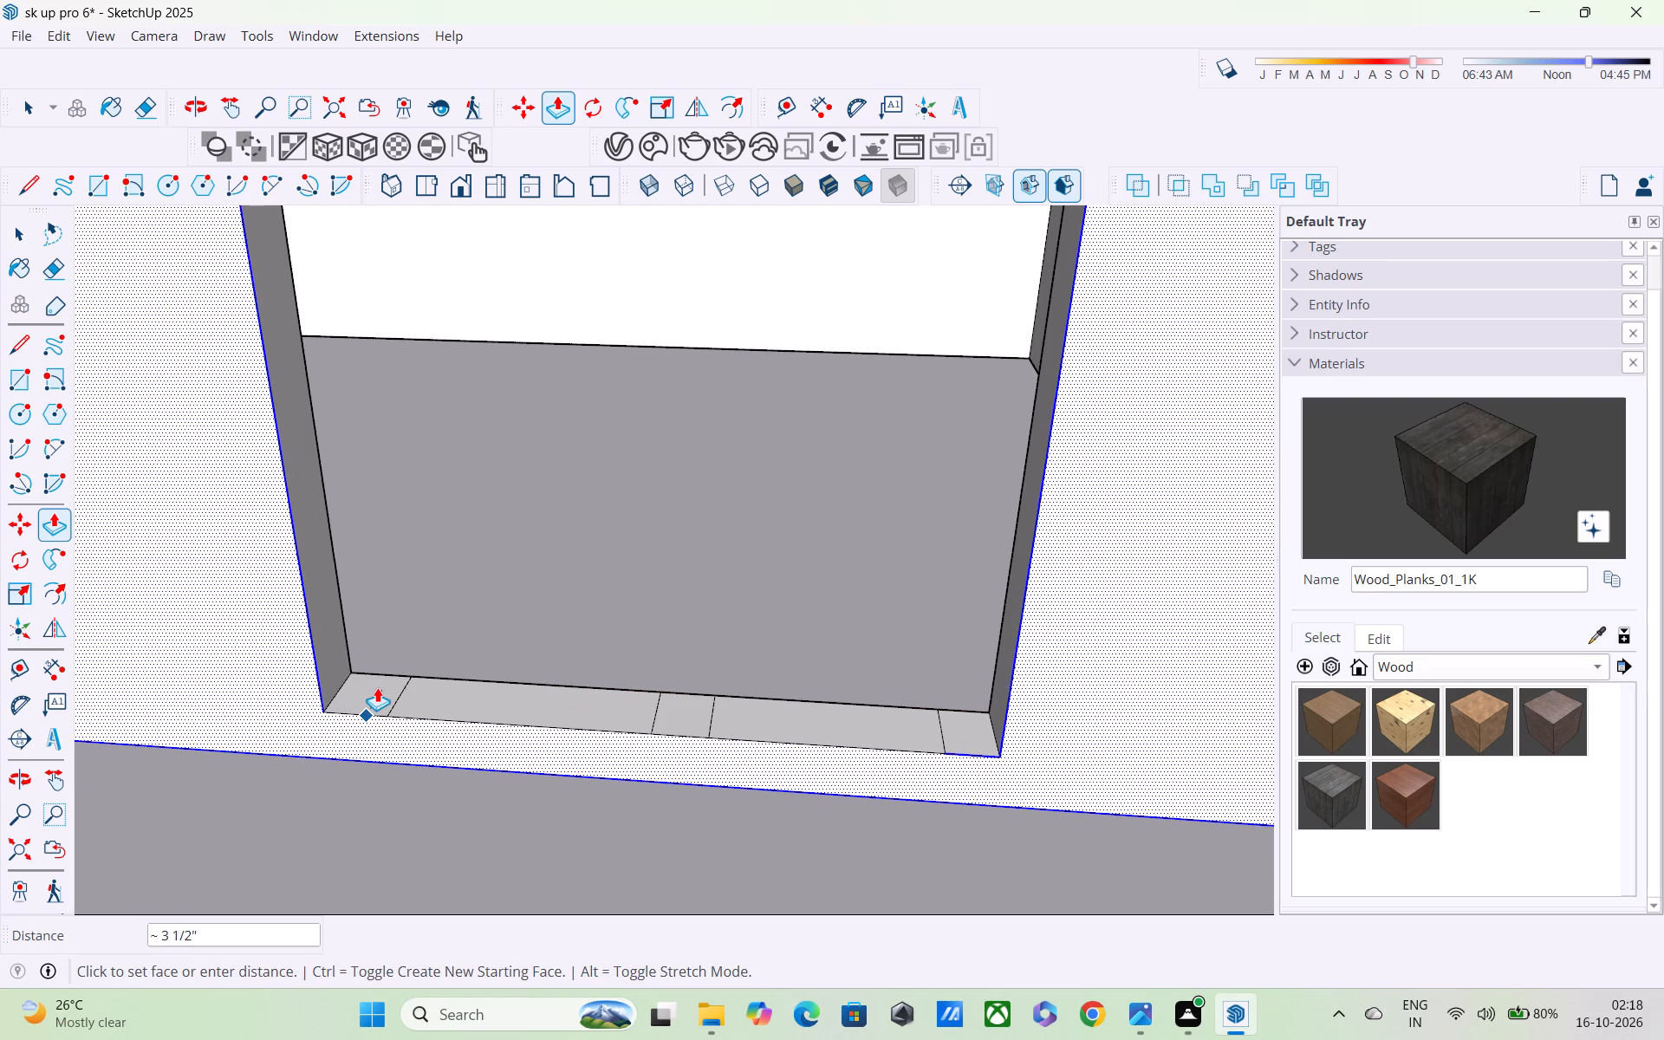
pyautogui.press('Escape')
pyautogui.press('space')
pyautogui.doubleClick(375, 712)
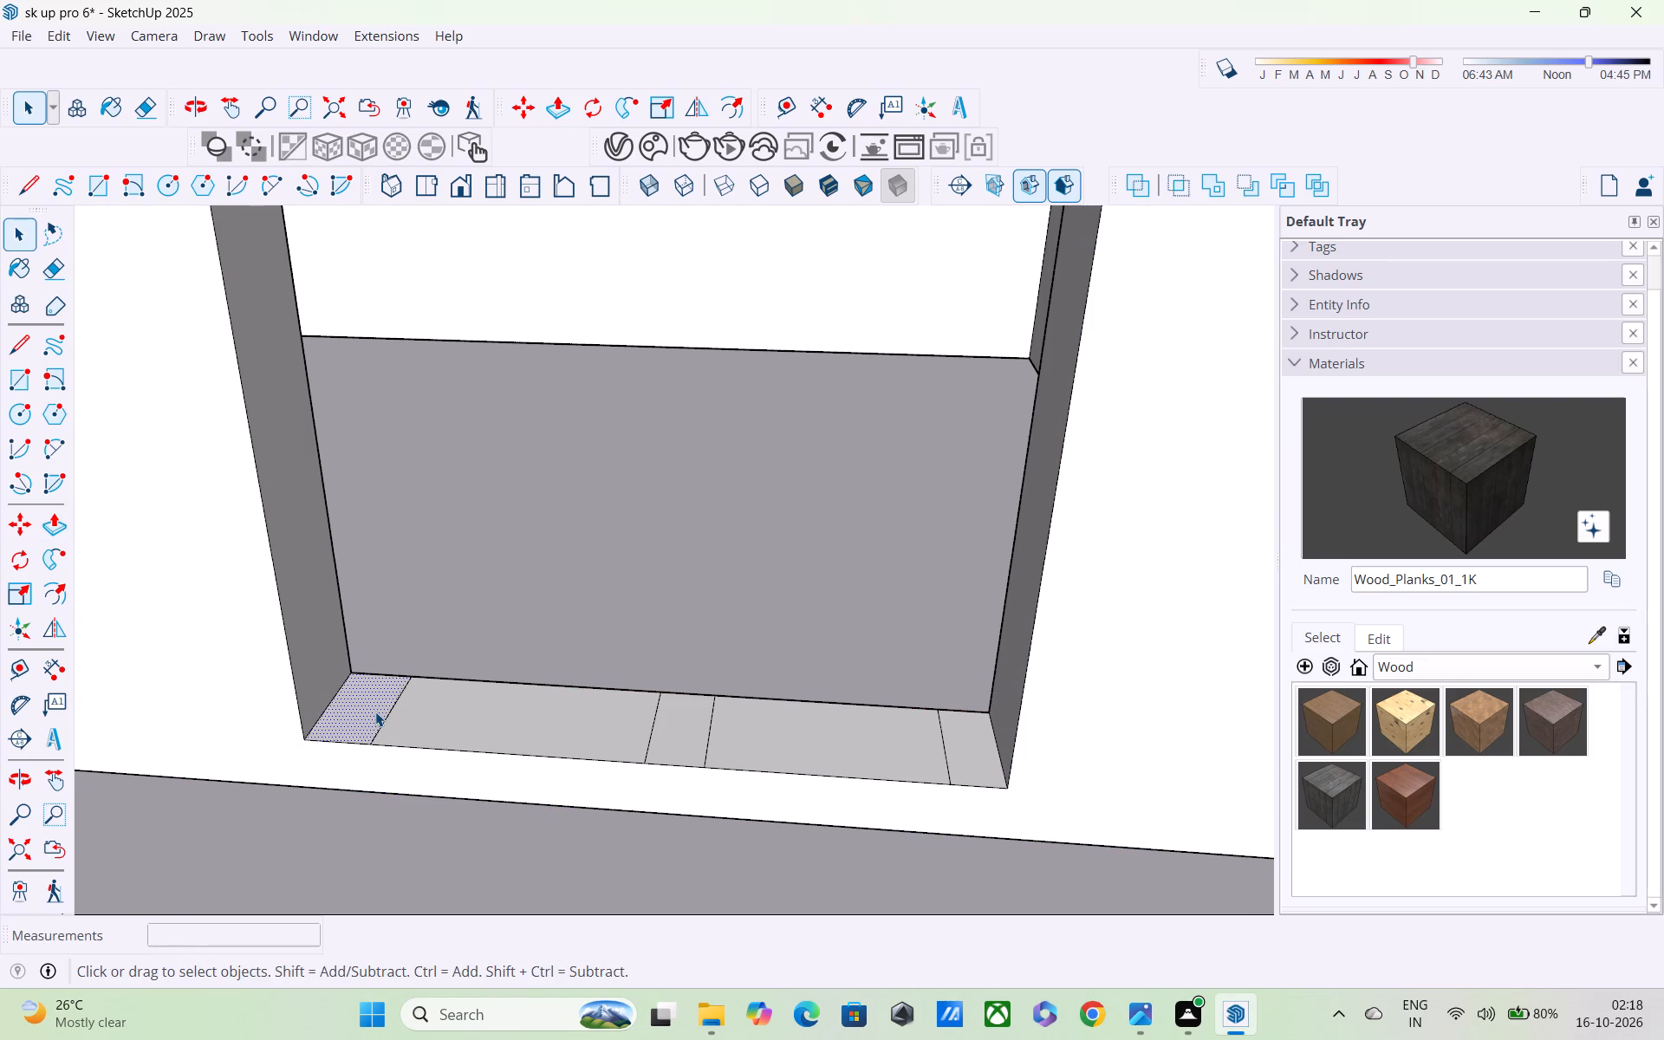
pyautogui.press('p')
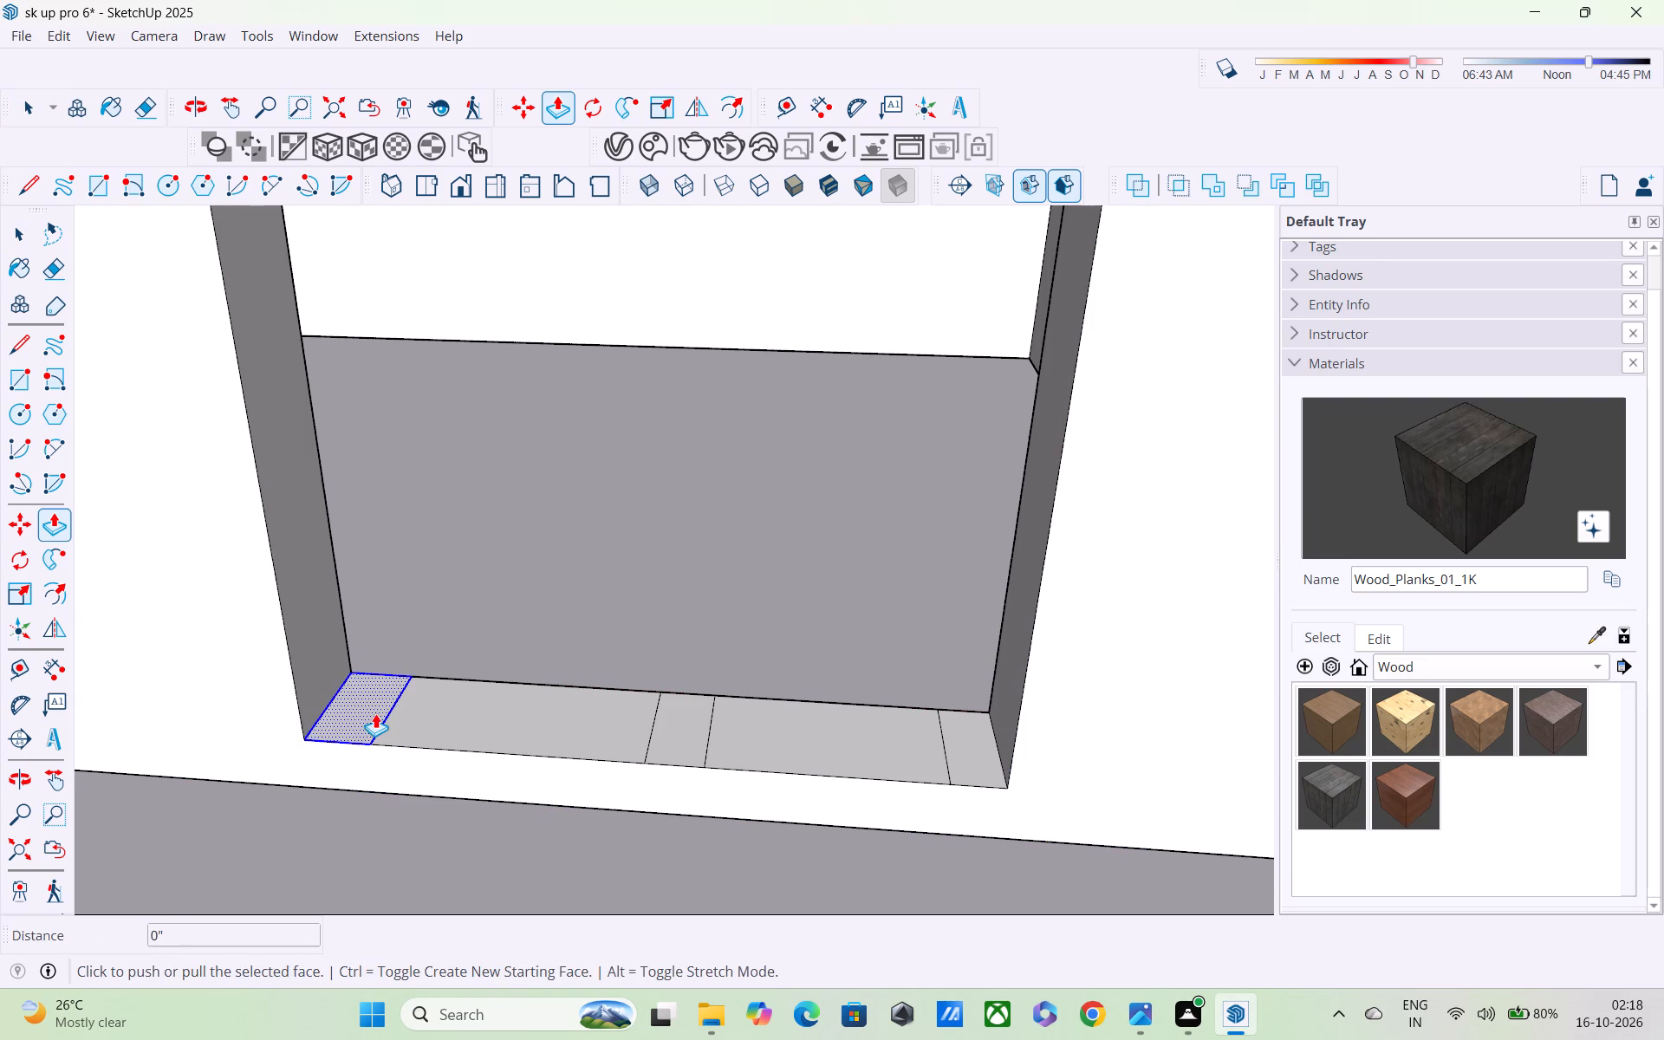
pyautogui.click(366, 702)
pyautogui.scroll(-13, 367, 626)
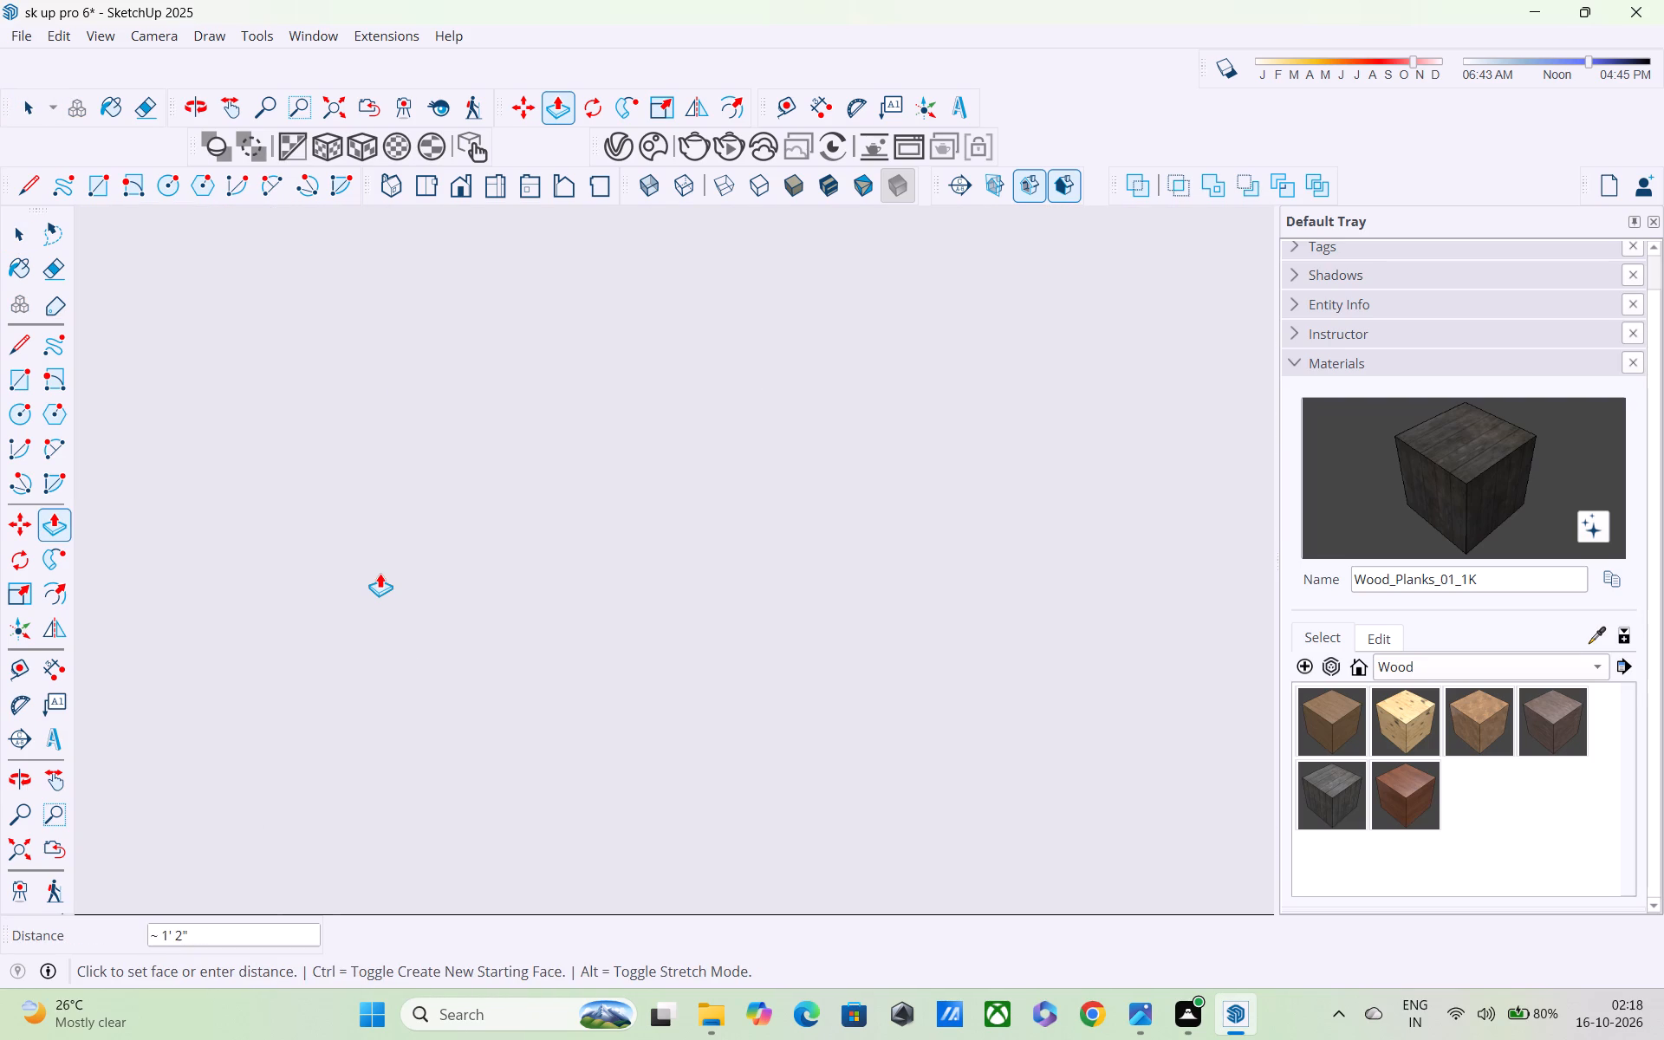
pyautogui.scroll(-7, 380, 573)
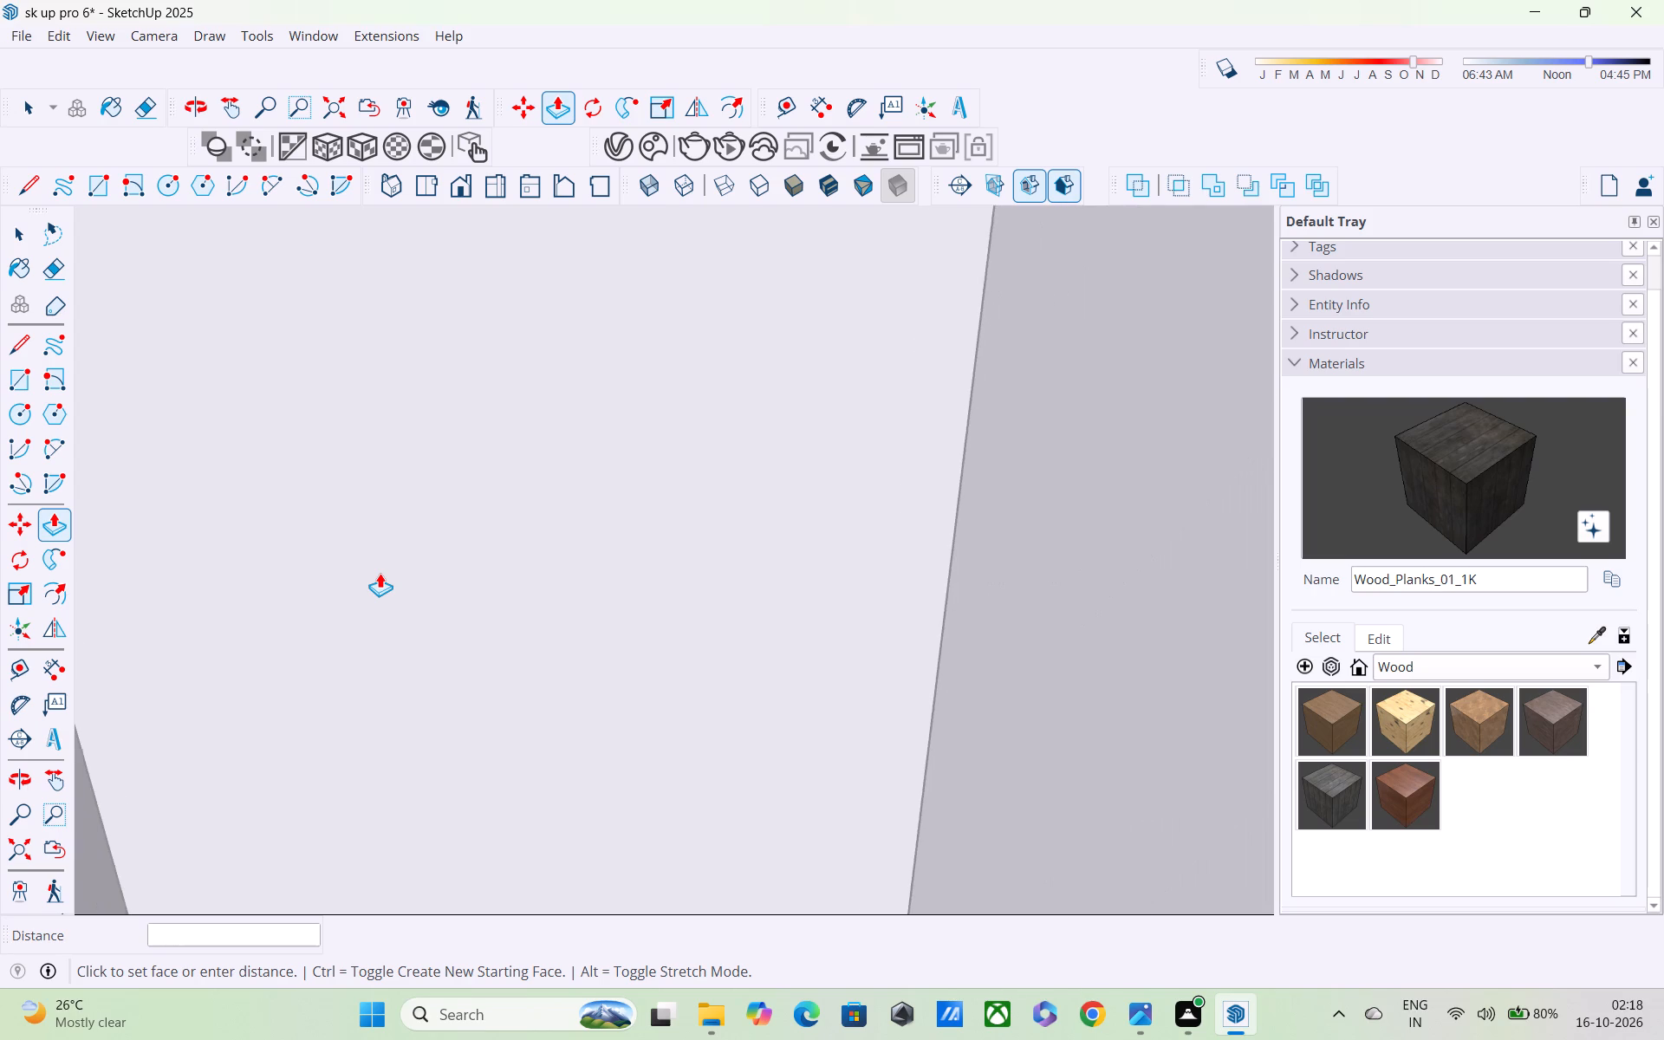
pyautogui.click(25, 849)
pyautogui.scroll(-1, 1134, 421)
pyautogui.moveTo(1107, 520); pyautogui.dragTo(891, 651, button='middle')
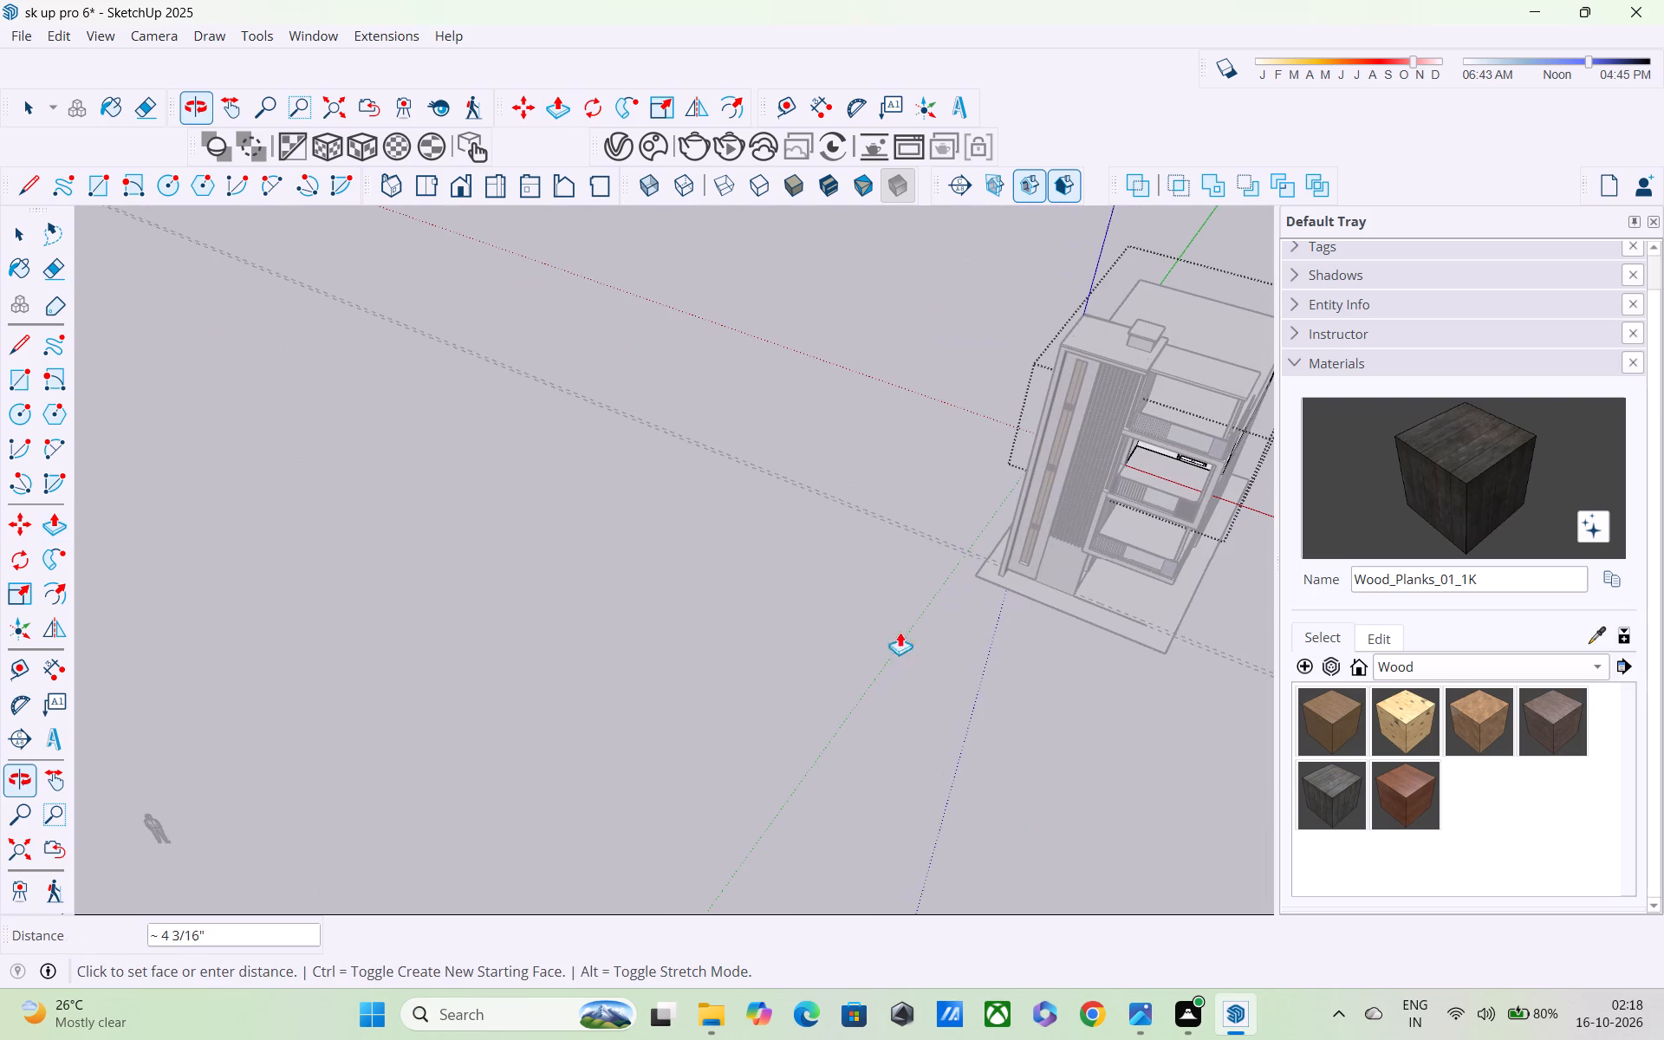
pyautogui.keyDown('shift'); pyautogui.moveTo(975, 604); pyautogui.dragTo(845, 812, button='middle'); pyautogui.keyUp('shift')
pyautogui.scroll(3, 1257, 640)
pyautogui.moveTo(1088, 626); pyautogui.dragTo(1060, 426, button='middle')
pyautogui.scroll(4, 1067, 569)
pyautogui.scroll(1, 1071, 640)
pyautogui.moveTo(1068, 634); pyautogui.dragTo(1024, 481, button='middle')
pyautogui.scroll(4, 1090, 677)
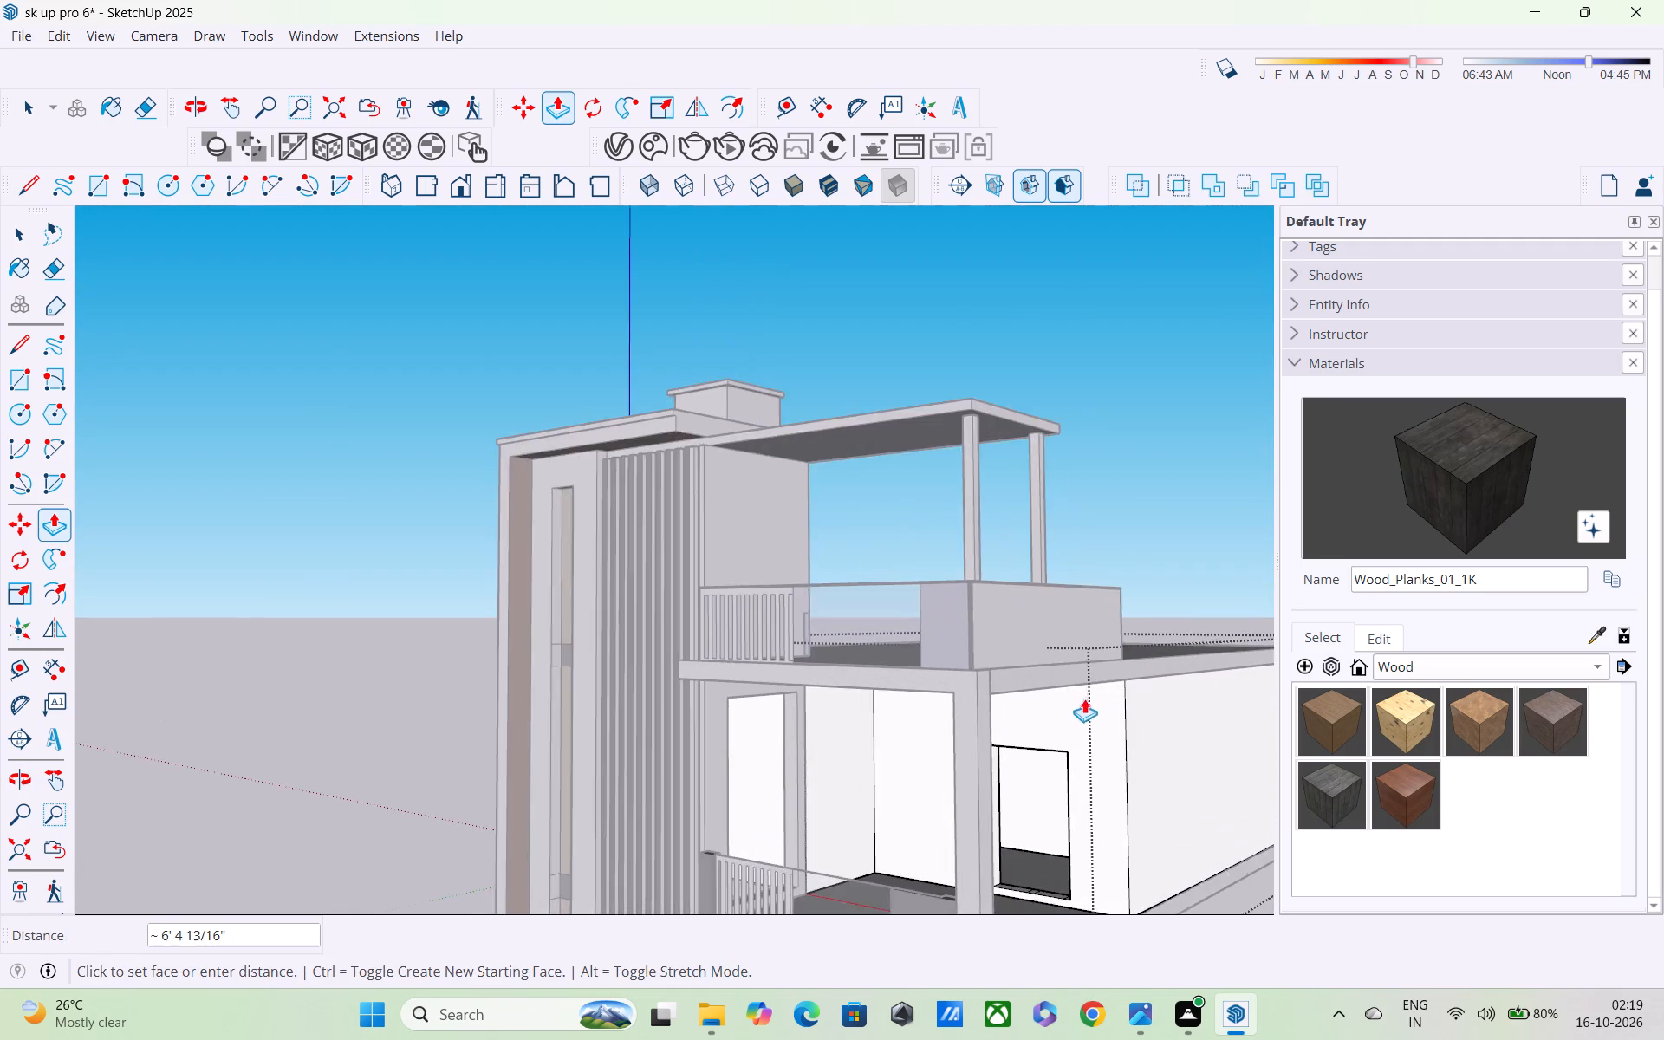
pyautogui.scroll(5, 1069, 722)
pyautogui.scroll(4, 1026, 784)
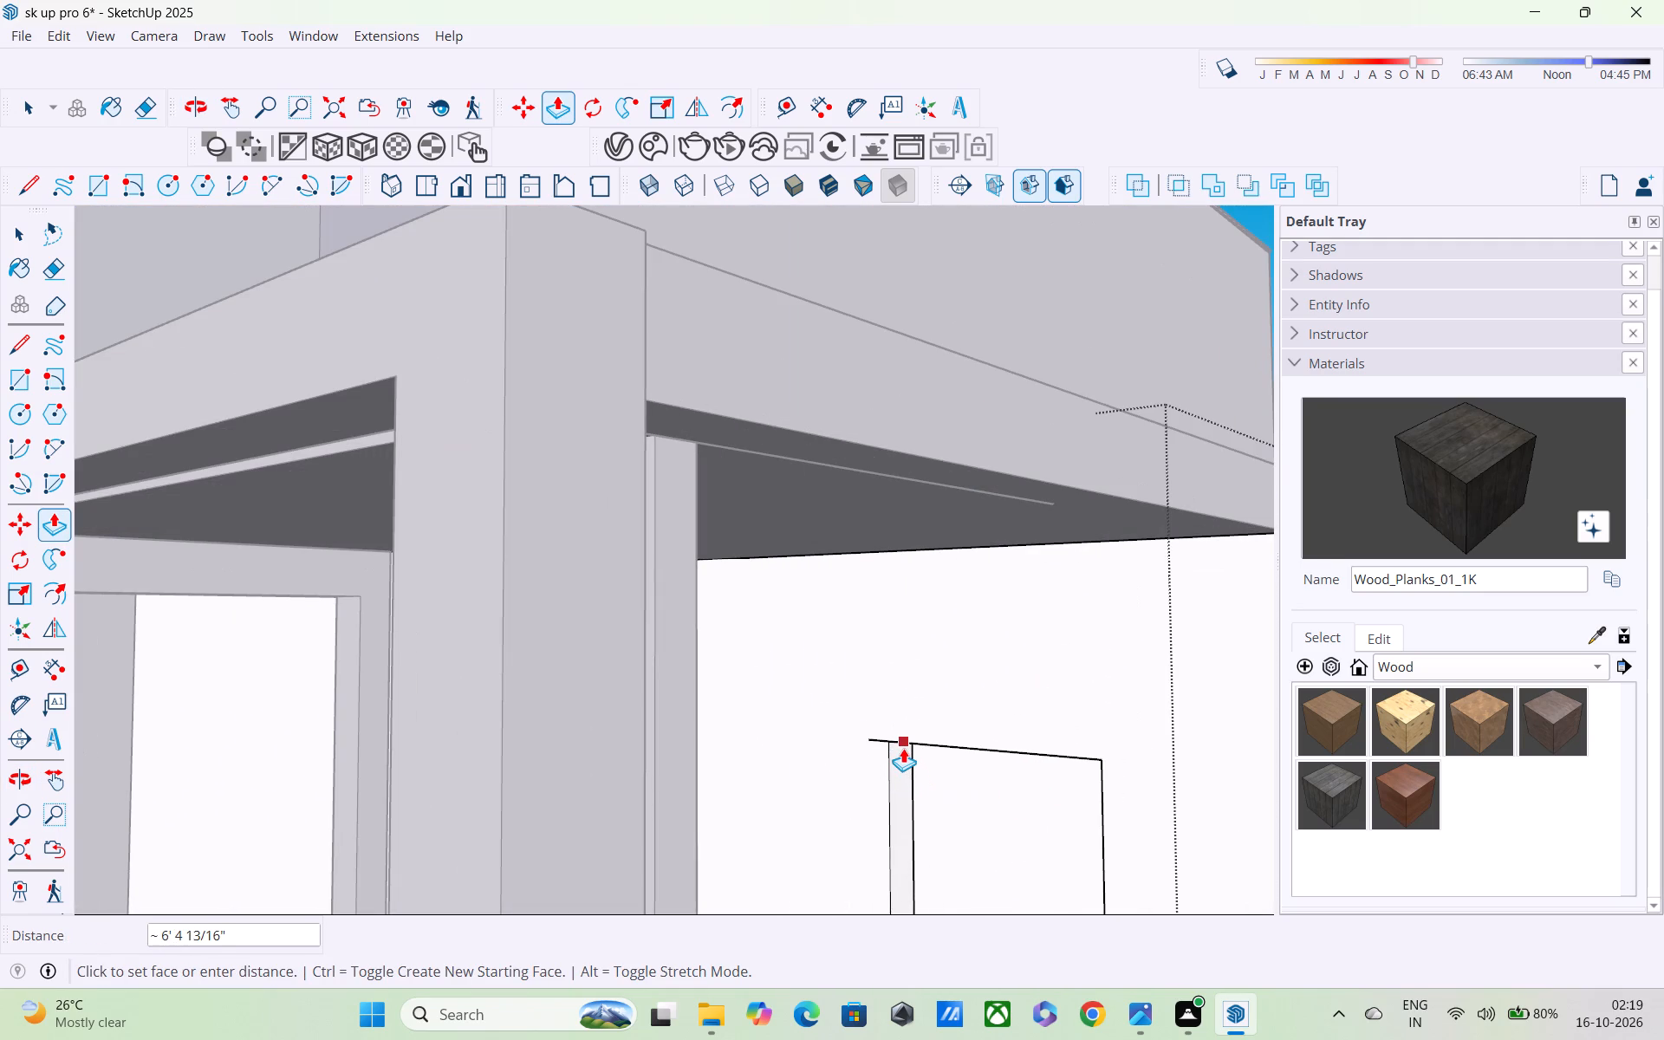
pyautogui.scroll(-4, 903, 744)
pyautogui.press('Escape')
# Push/Pull the sill's middle rectangle up about 6' 4 13/16" to the doorway's top, forming a central mullion.
pyautogui.scroll(-5, 903, 744)
pyautogui.keyDown('shift'); pyautogui.moveTo(954, 761); pyautogui.dragTo(991, 682, button='middle'); pyautogui.keyUp('shift')
pyautogui.moveTo(999, 742); pyautogui.dragTo(999, 759, button='middle')
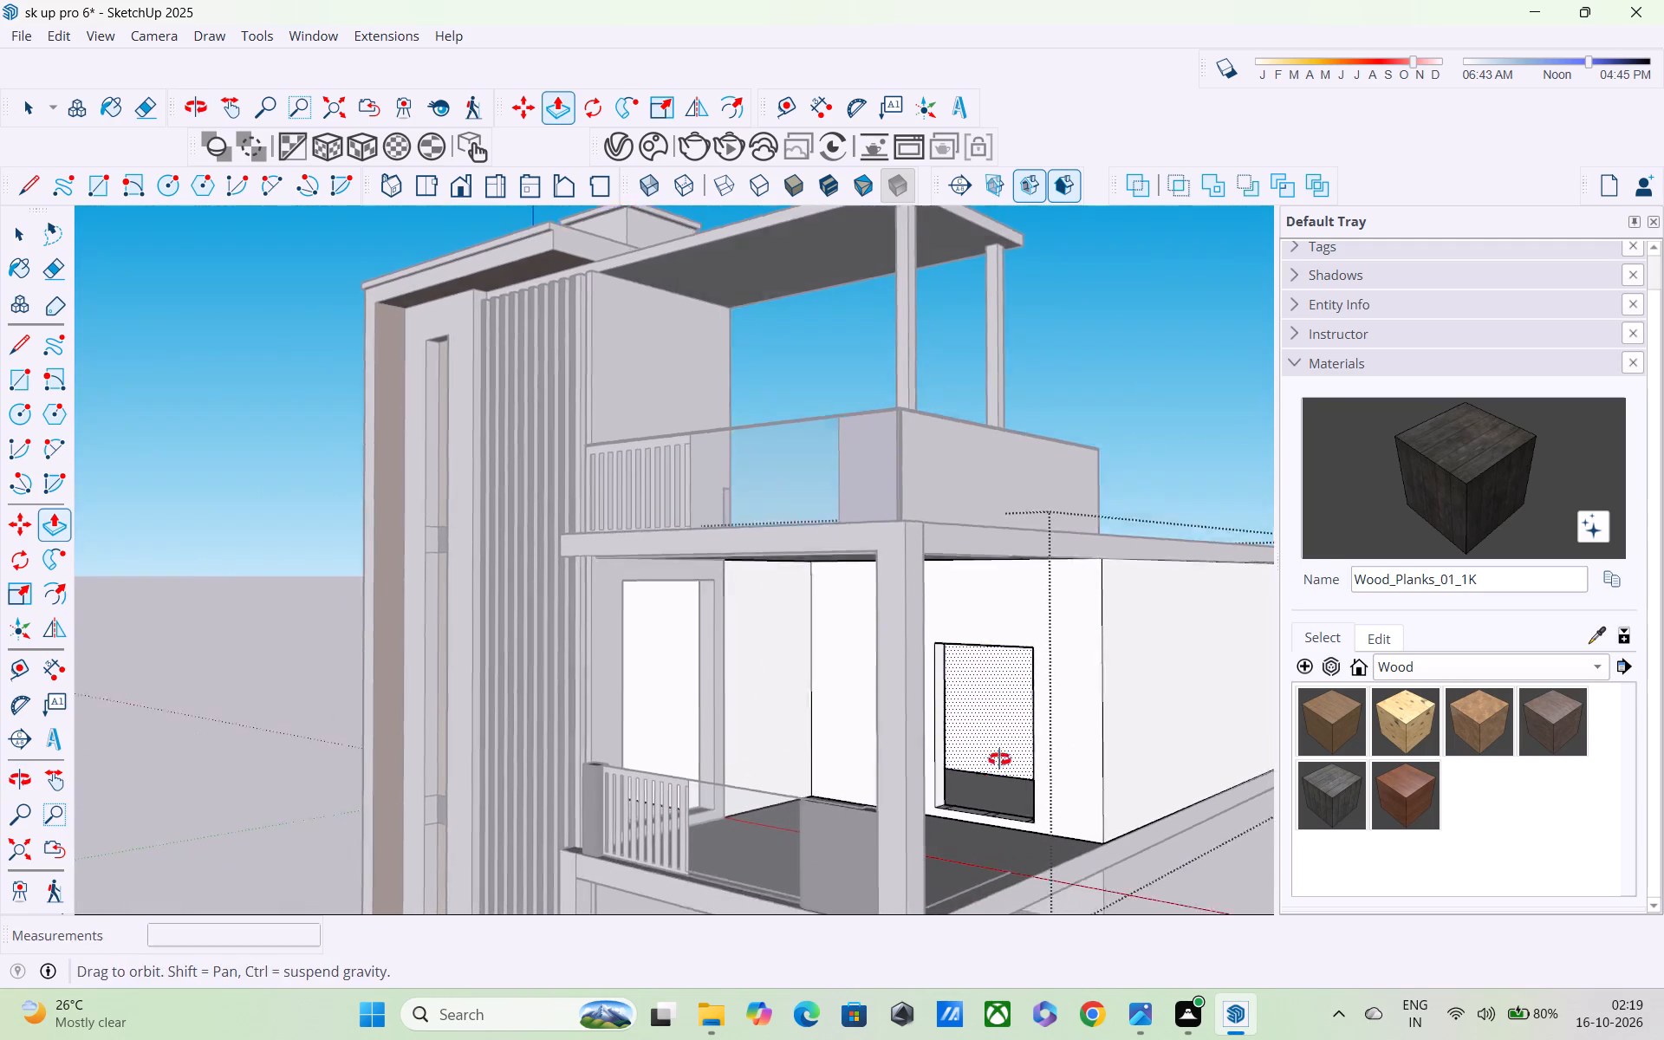
pyautogui.moveTo(999, 759); pyautogui.dragTo(978, 834, button='middle')
pyautogui.scroll(10, 985, 816)
pyautogui.click(984, 772)
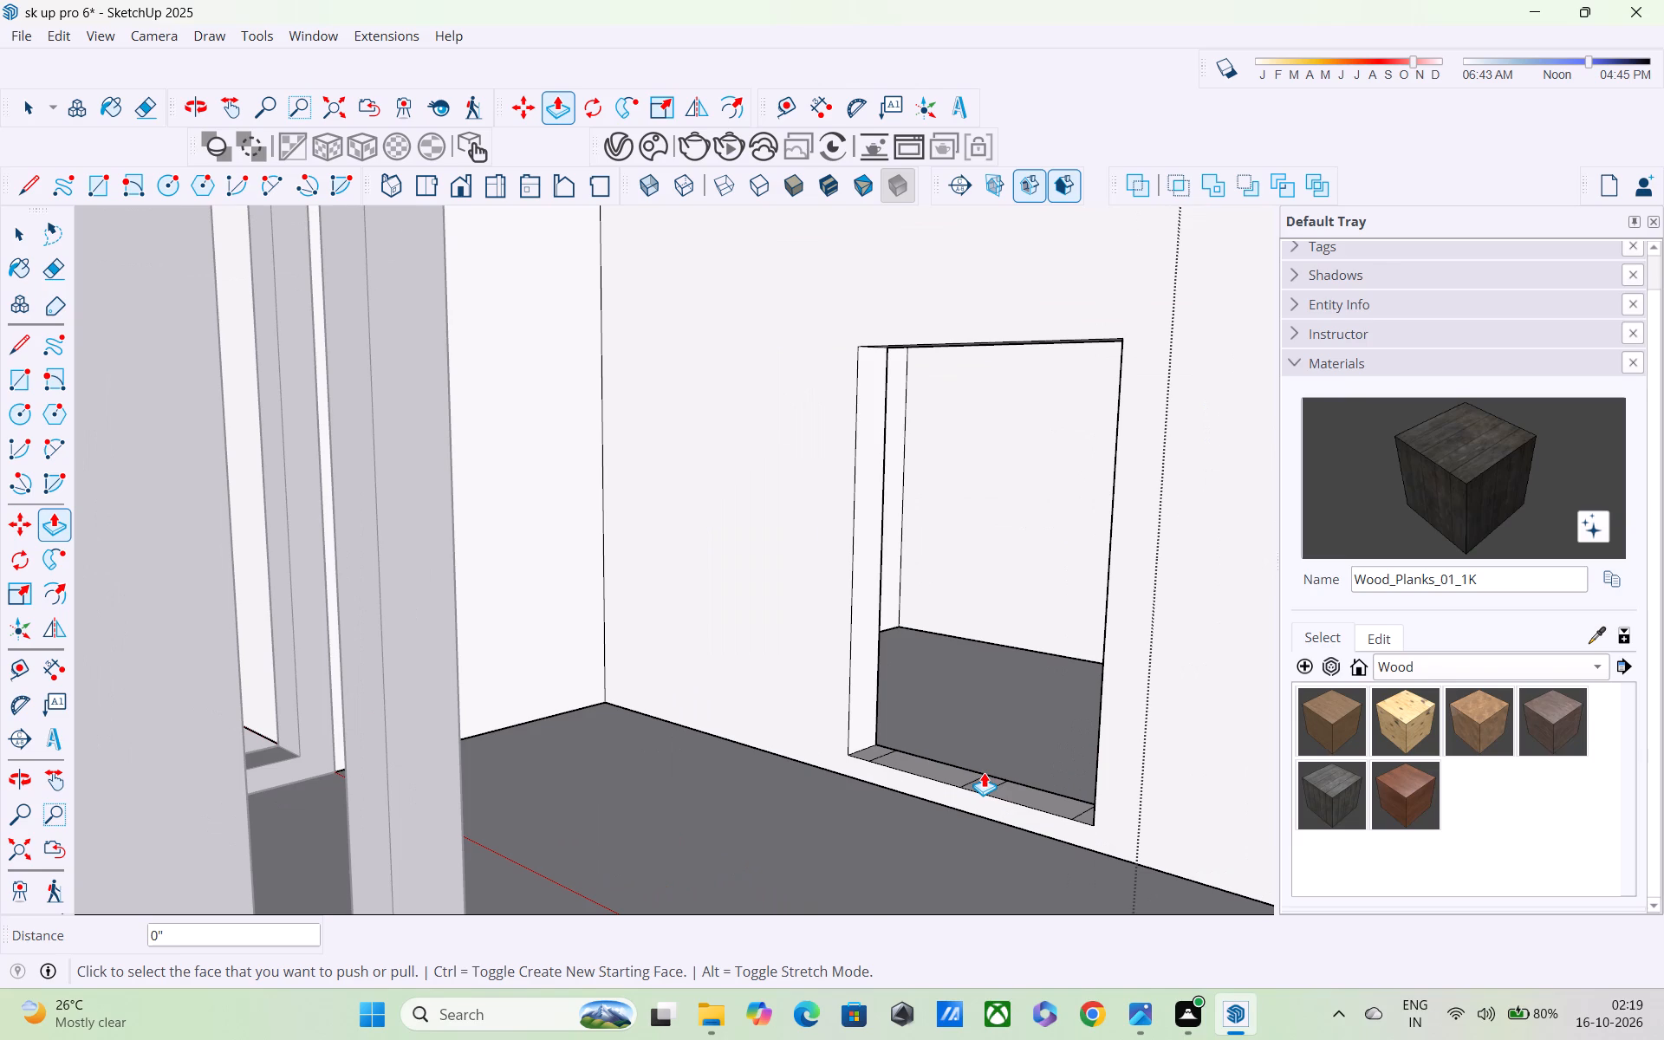
pyautogui.moveTo(993, 794); pyautogui.dragTo(996, 836, button='middle')
pyautogui.scroll(5, 984, 810)
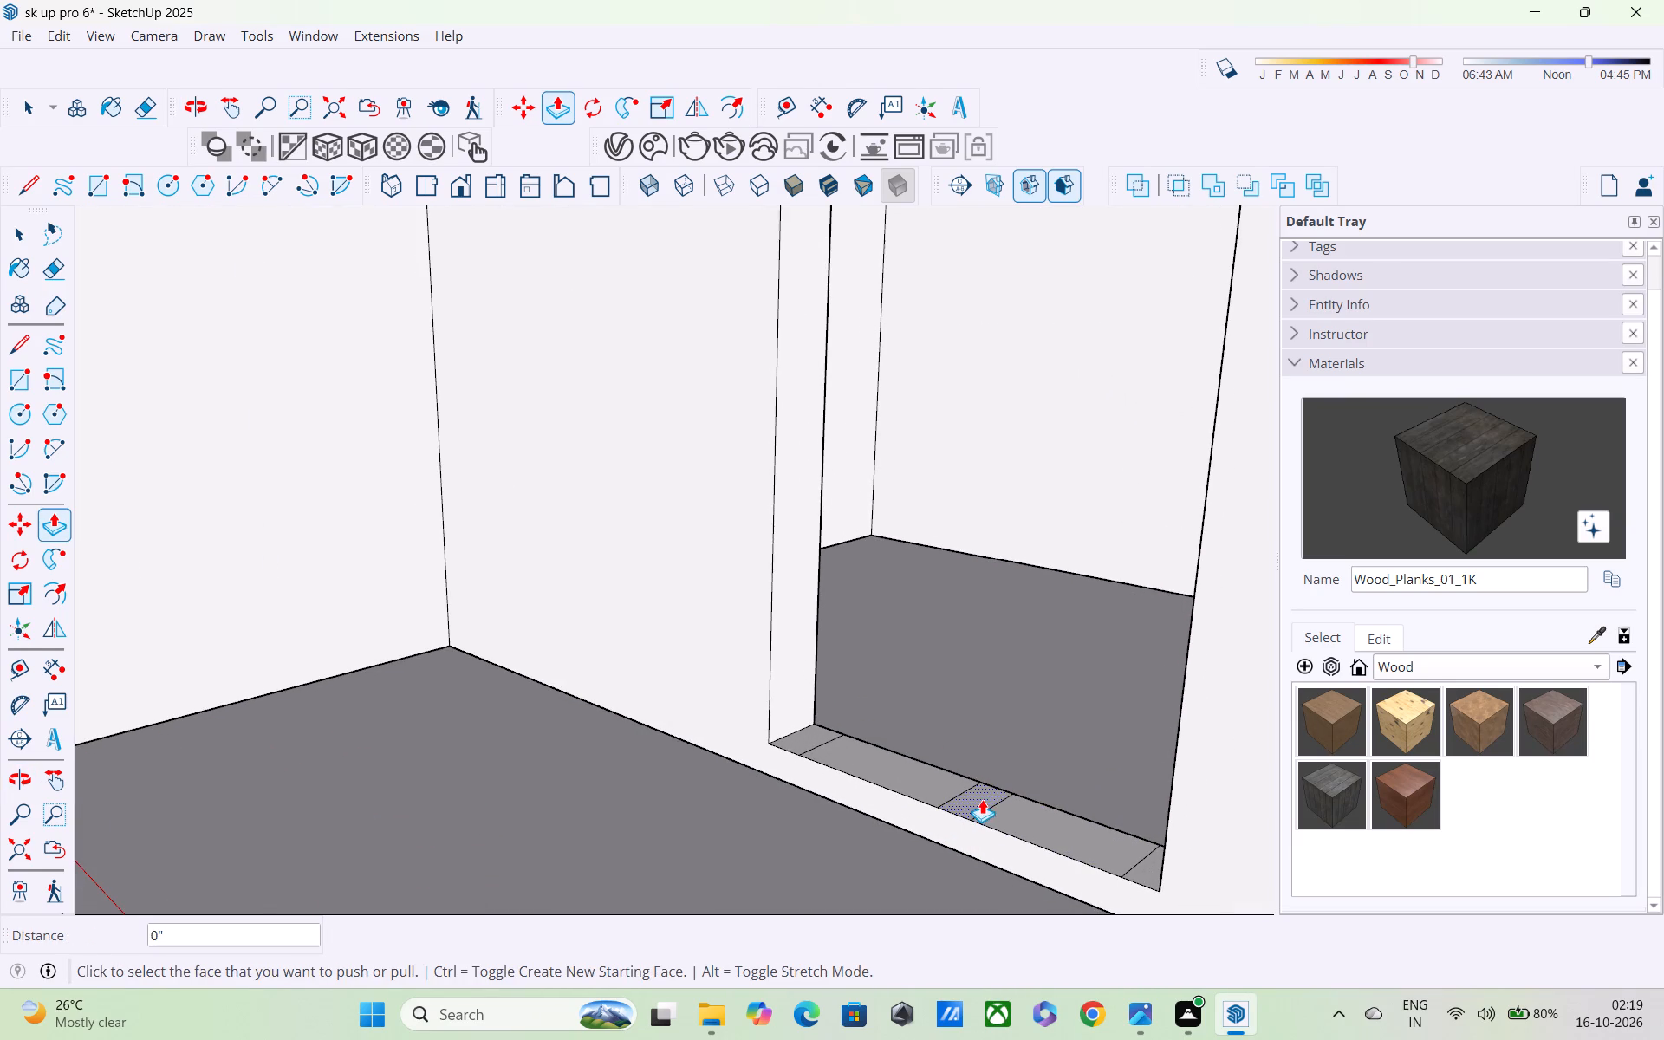
pyautogui.click(982, 798)
pyautogui.scroll(-8, 986, 666)
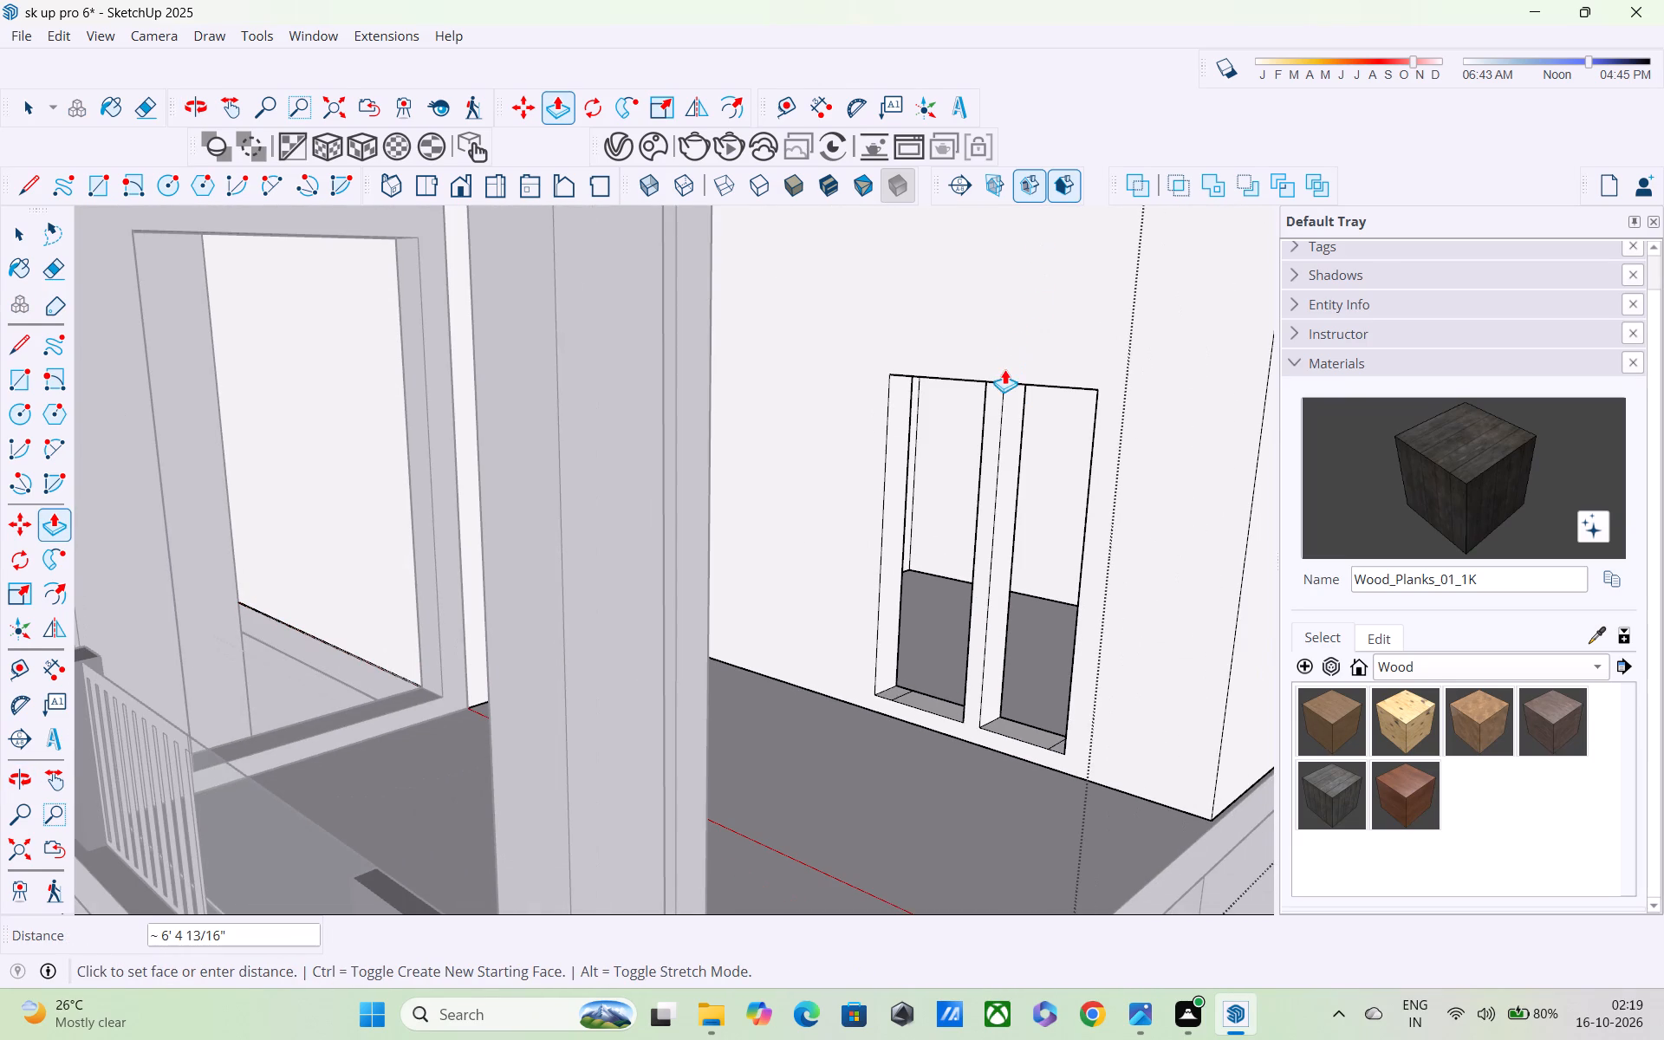
pyautogui.click(1003, 371)
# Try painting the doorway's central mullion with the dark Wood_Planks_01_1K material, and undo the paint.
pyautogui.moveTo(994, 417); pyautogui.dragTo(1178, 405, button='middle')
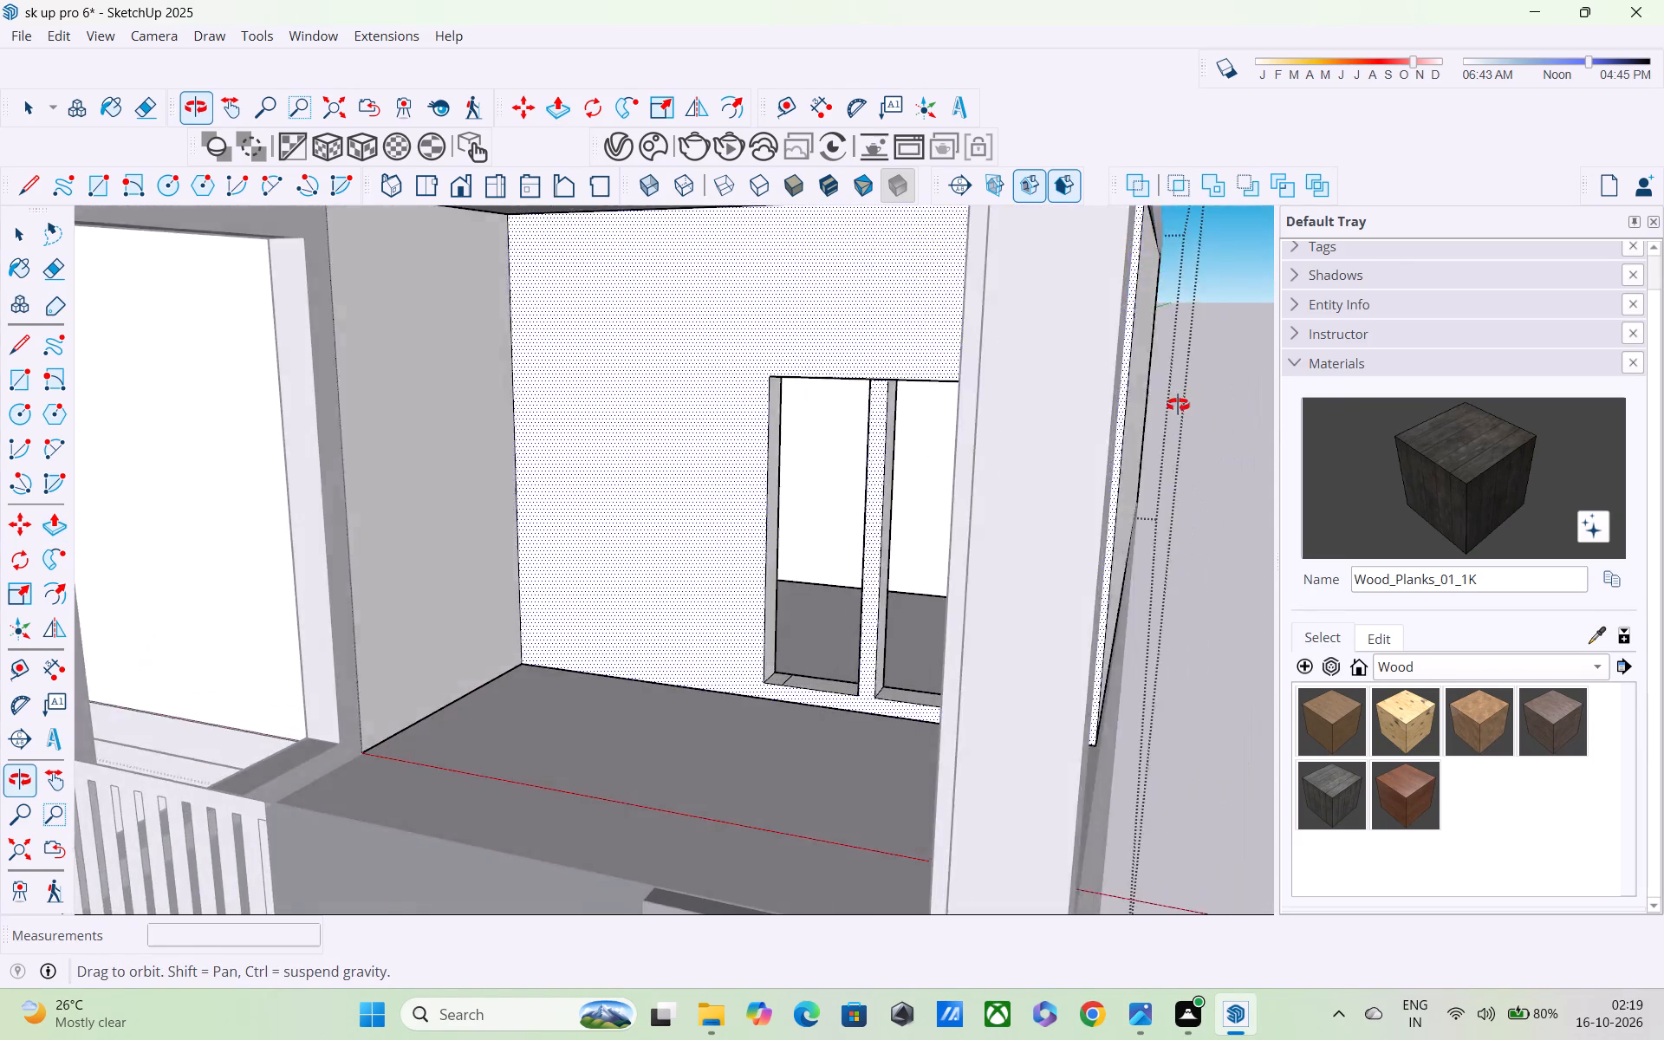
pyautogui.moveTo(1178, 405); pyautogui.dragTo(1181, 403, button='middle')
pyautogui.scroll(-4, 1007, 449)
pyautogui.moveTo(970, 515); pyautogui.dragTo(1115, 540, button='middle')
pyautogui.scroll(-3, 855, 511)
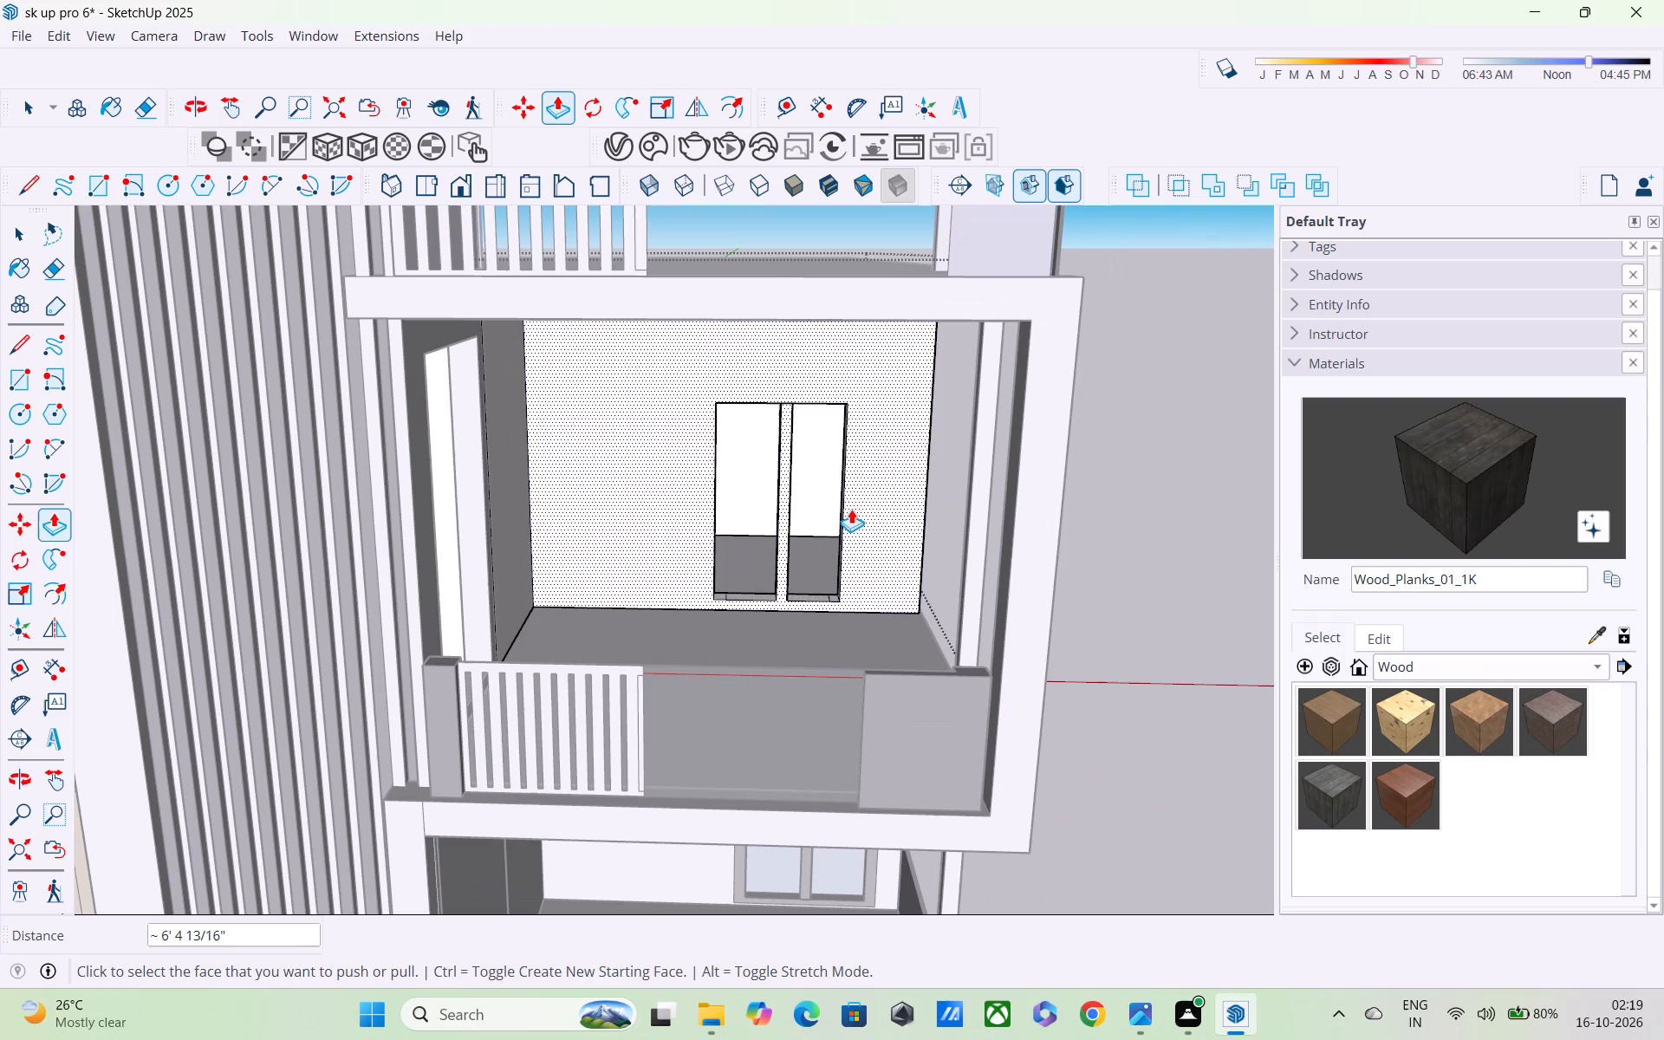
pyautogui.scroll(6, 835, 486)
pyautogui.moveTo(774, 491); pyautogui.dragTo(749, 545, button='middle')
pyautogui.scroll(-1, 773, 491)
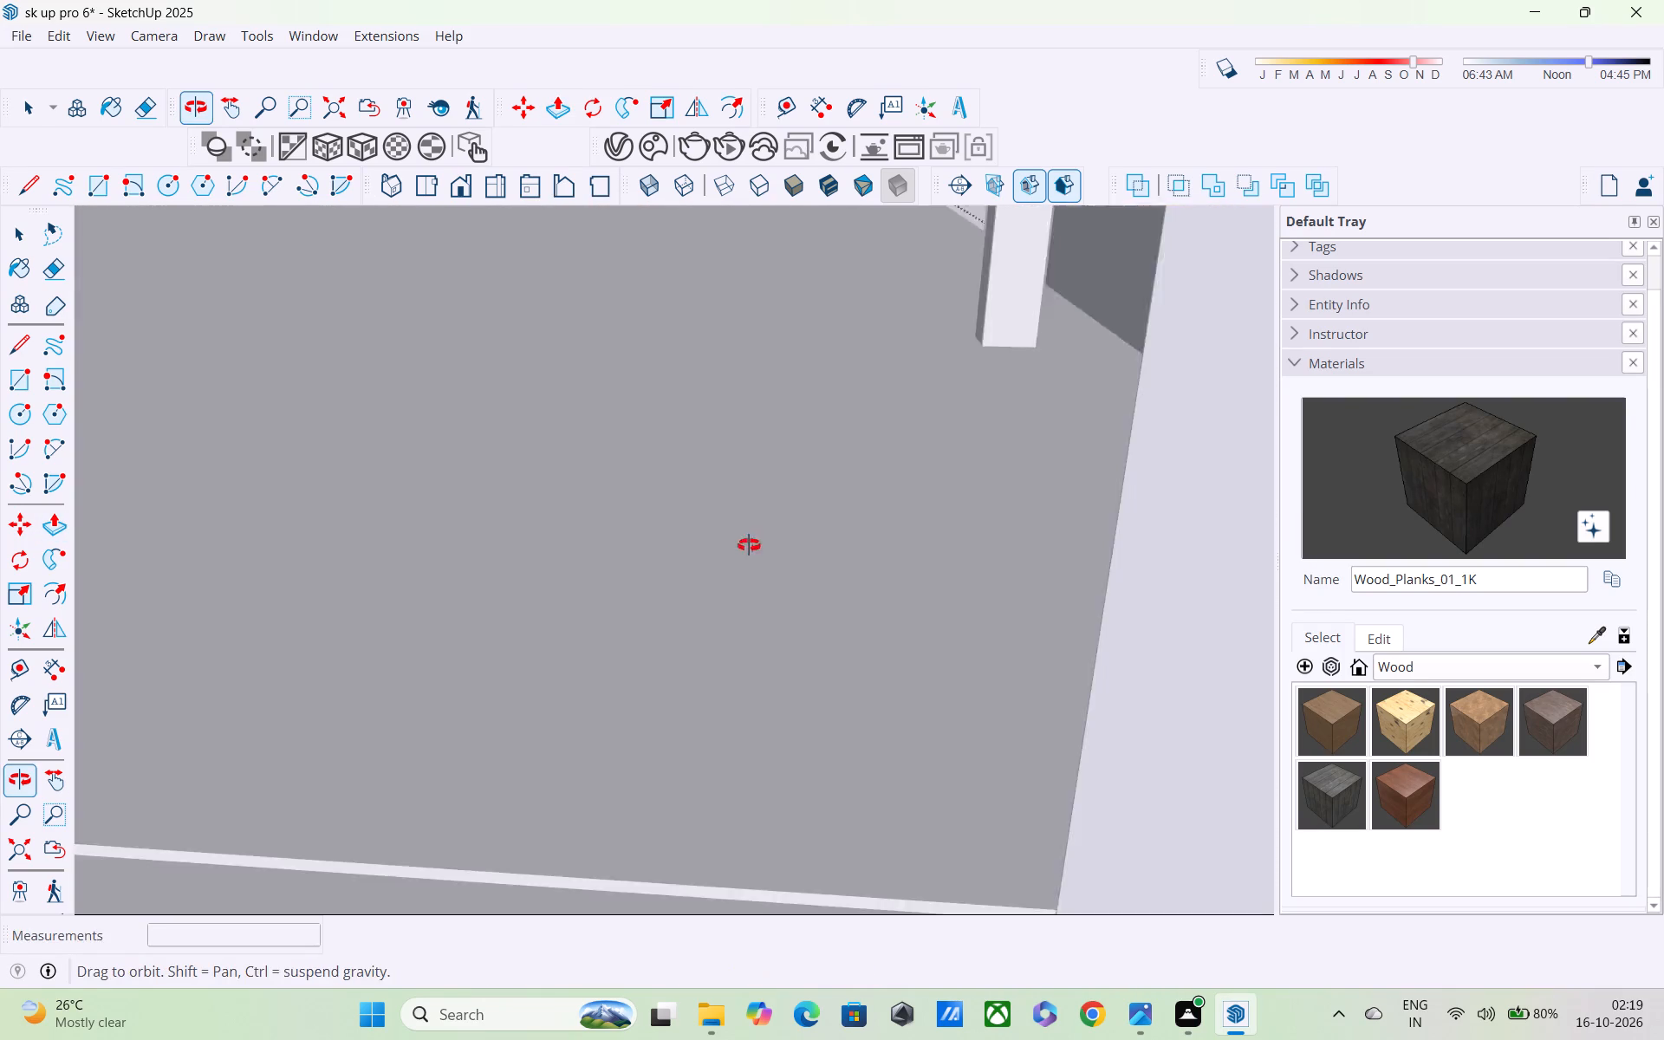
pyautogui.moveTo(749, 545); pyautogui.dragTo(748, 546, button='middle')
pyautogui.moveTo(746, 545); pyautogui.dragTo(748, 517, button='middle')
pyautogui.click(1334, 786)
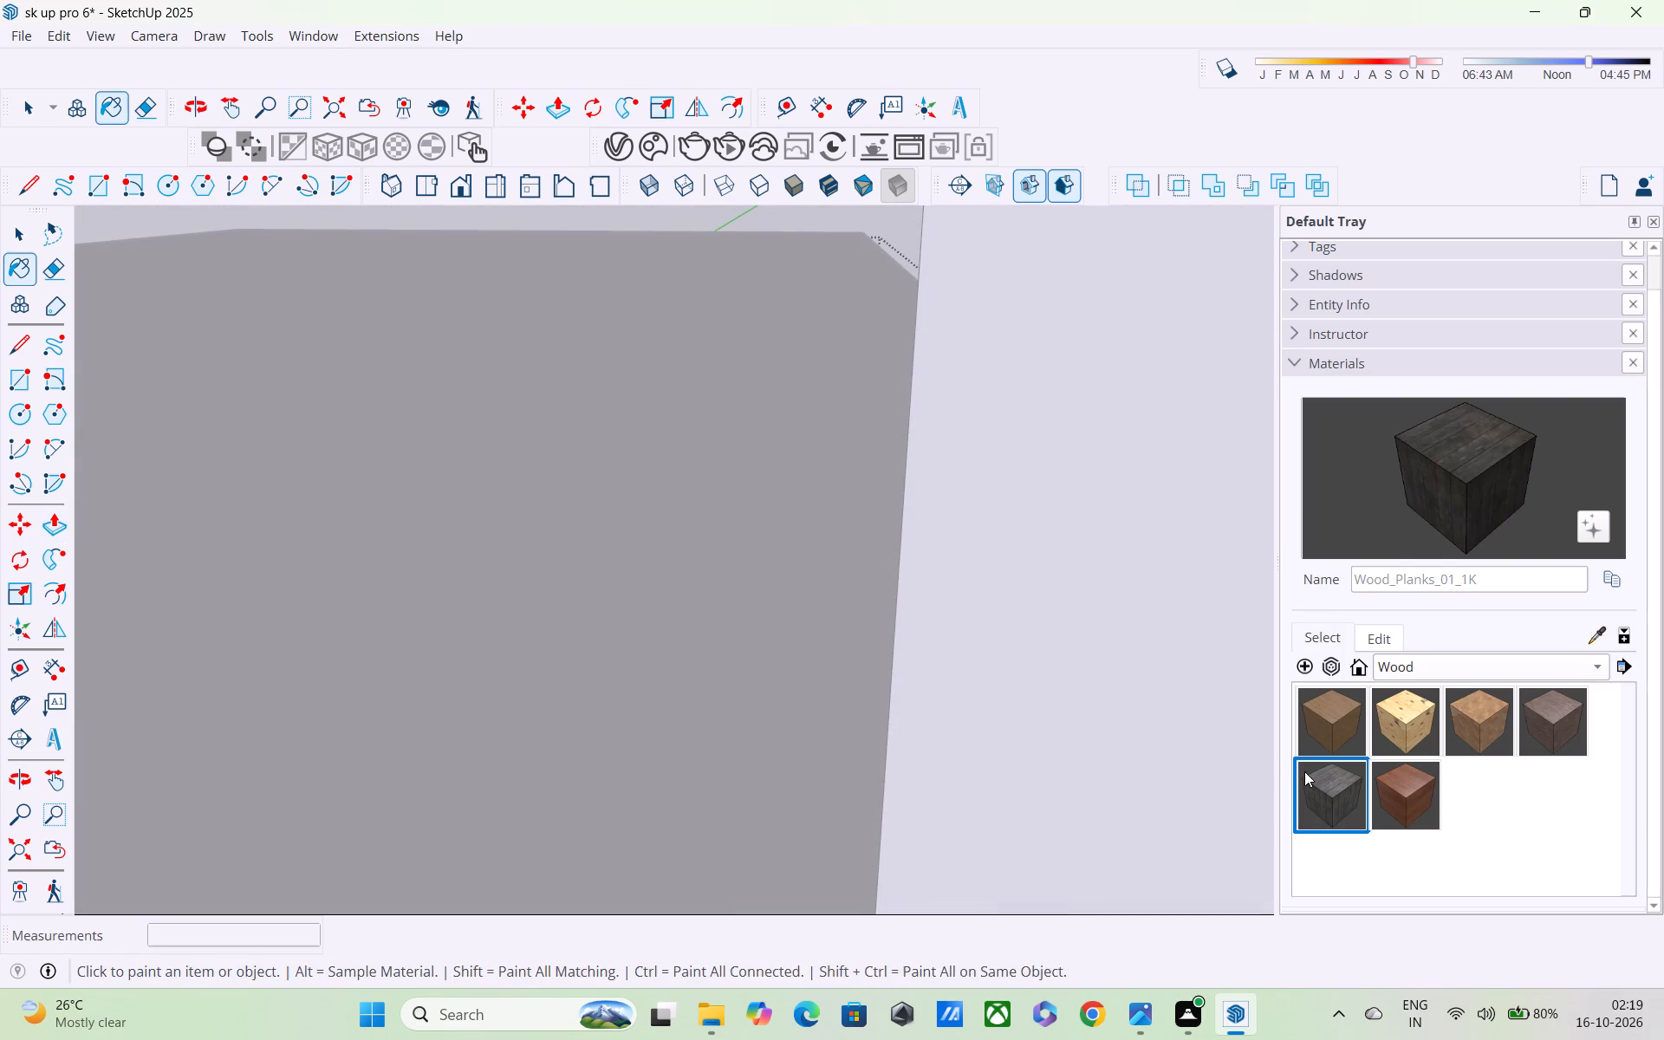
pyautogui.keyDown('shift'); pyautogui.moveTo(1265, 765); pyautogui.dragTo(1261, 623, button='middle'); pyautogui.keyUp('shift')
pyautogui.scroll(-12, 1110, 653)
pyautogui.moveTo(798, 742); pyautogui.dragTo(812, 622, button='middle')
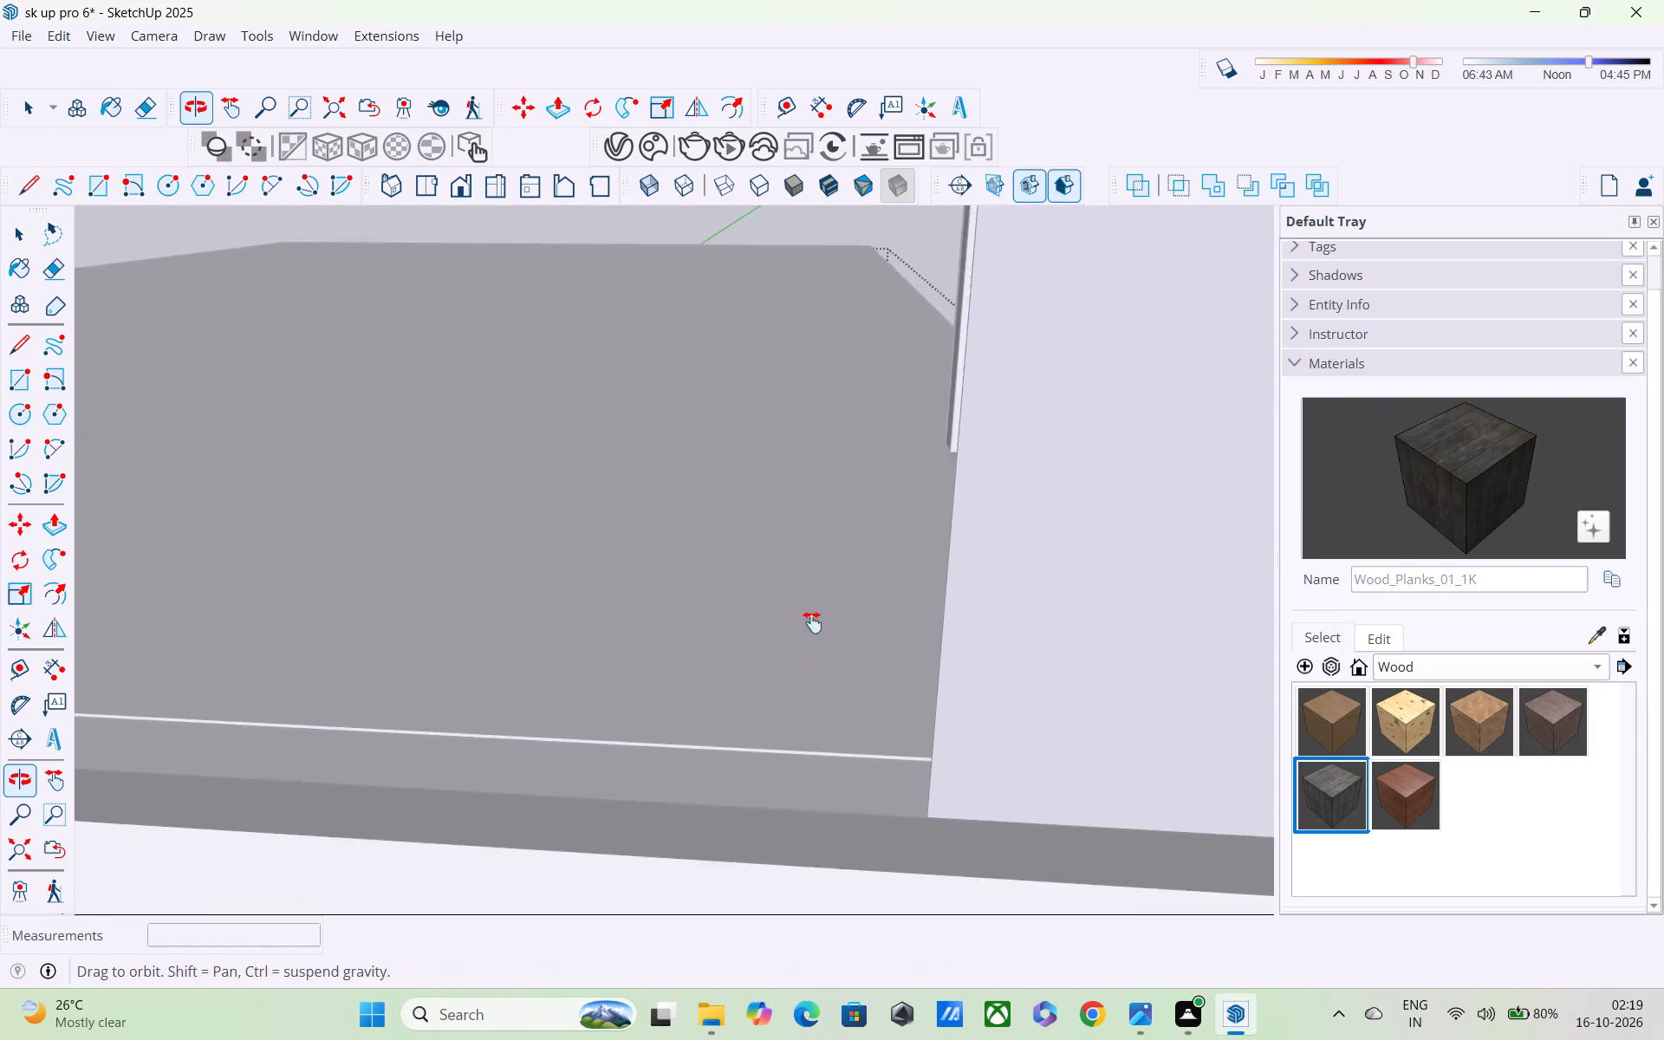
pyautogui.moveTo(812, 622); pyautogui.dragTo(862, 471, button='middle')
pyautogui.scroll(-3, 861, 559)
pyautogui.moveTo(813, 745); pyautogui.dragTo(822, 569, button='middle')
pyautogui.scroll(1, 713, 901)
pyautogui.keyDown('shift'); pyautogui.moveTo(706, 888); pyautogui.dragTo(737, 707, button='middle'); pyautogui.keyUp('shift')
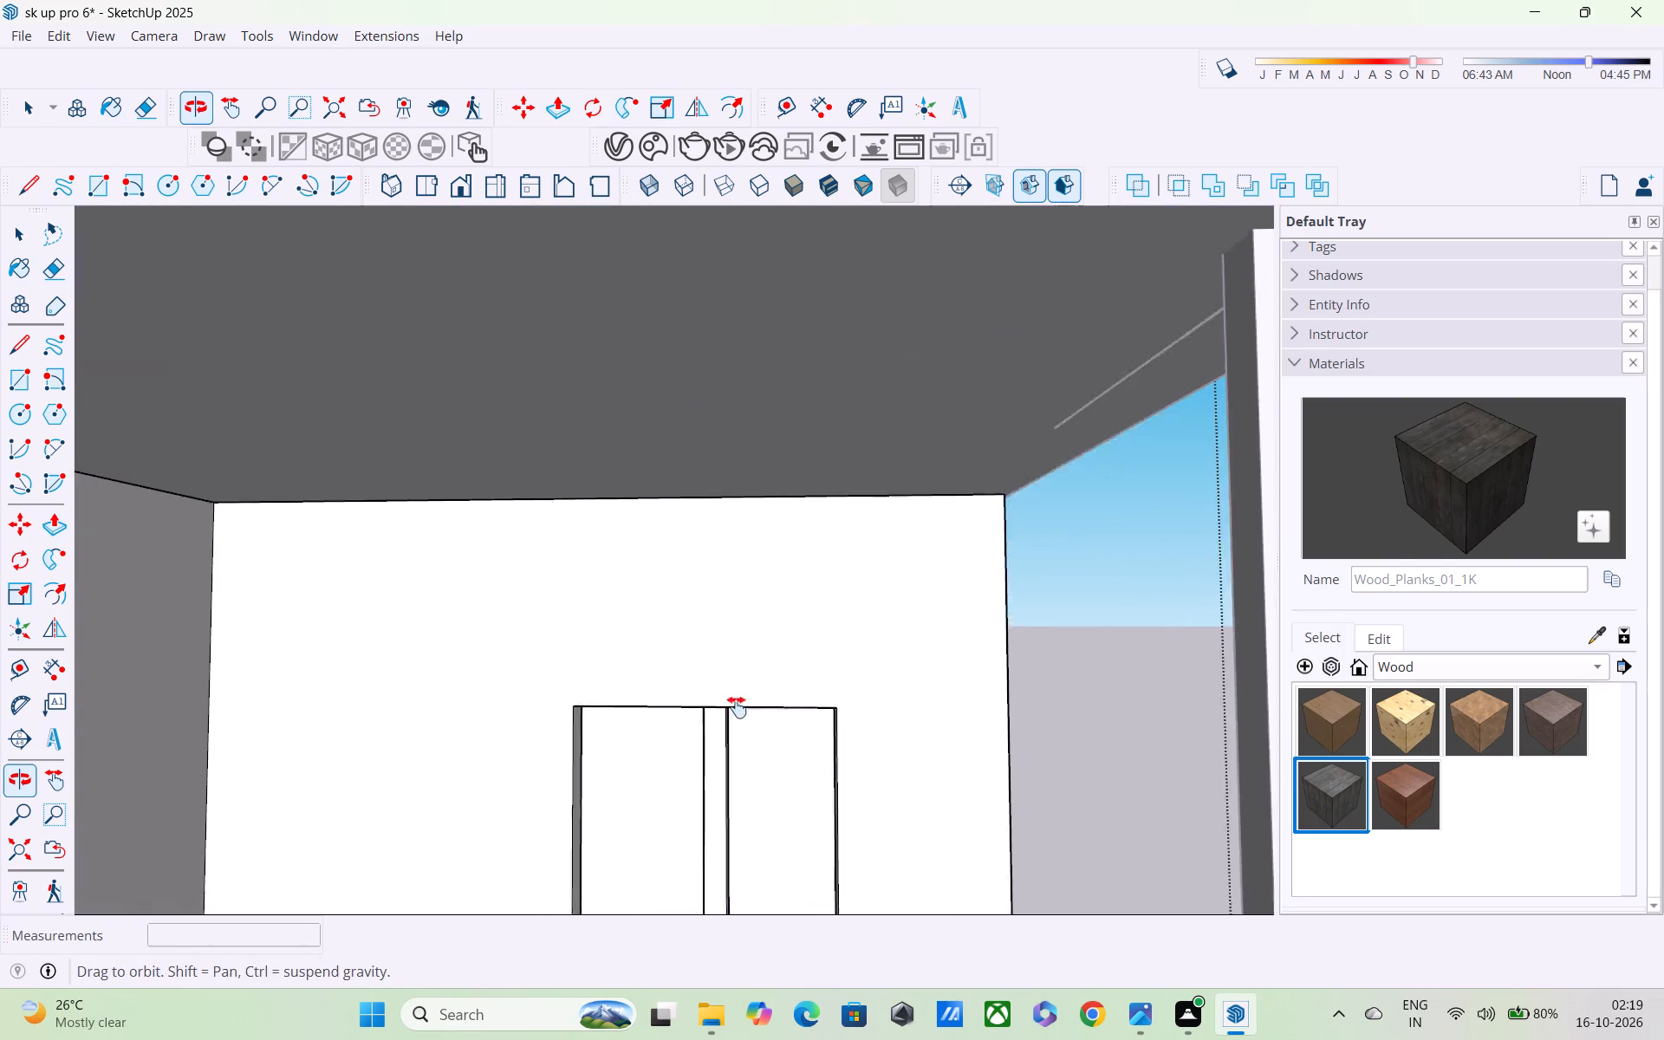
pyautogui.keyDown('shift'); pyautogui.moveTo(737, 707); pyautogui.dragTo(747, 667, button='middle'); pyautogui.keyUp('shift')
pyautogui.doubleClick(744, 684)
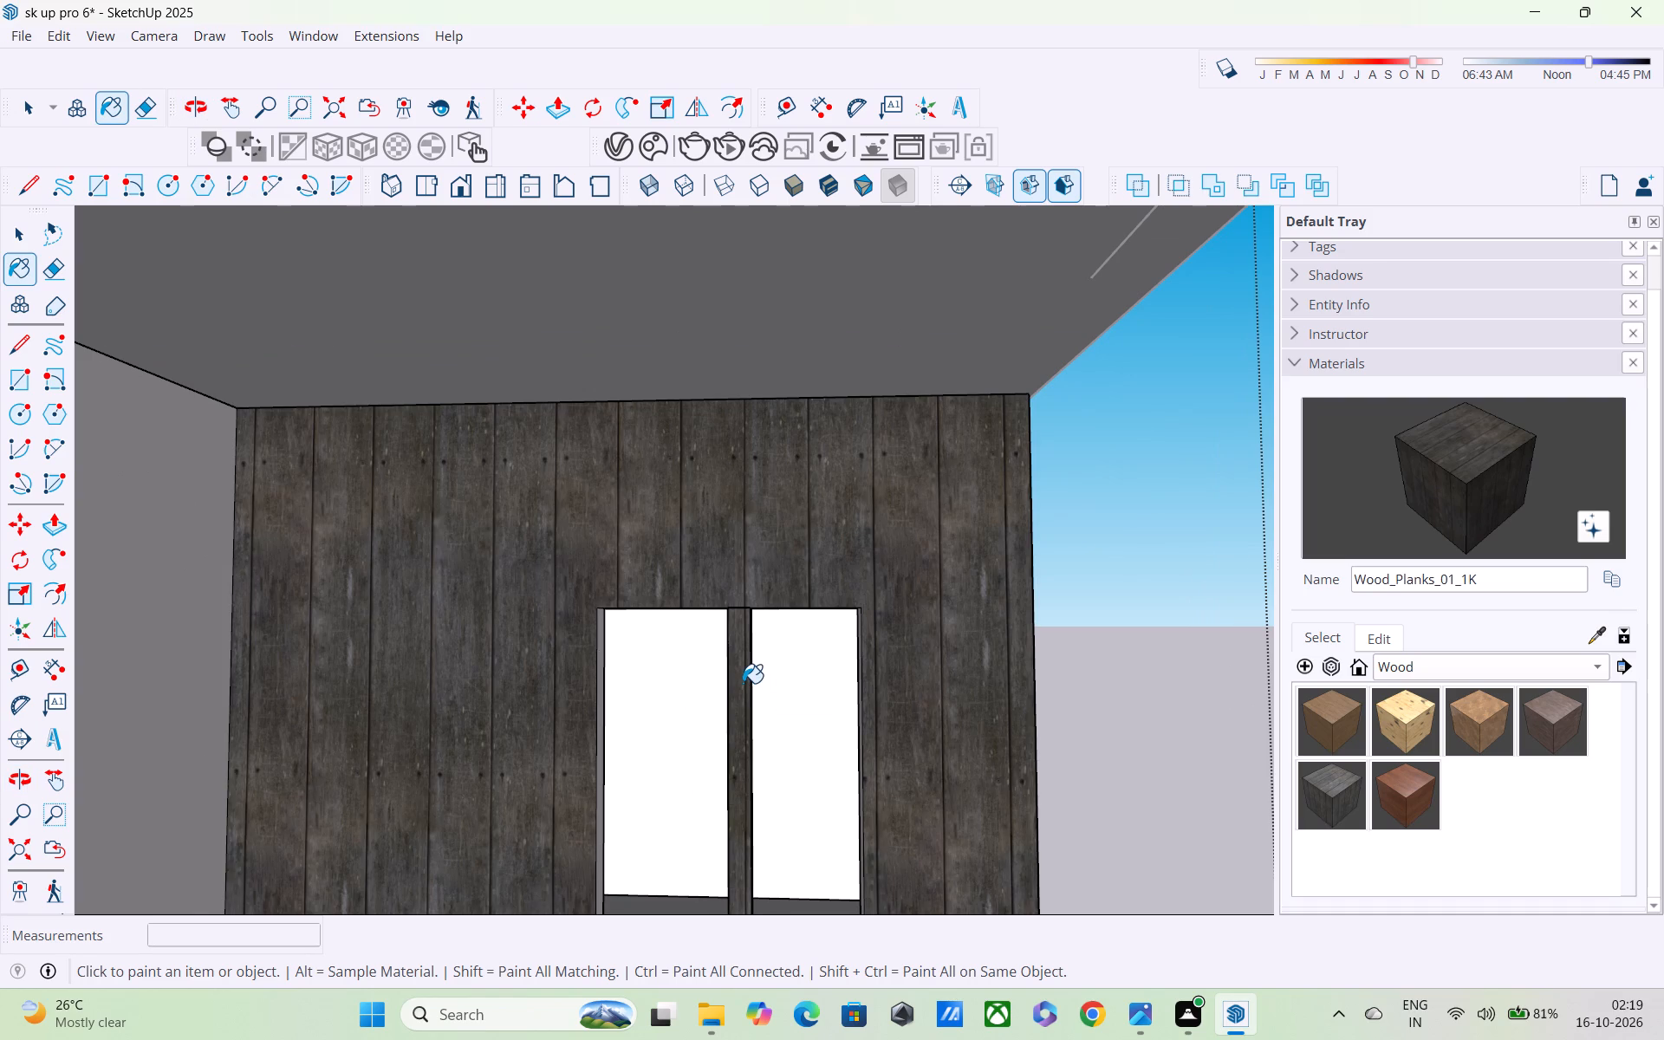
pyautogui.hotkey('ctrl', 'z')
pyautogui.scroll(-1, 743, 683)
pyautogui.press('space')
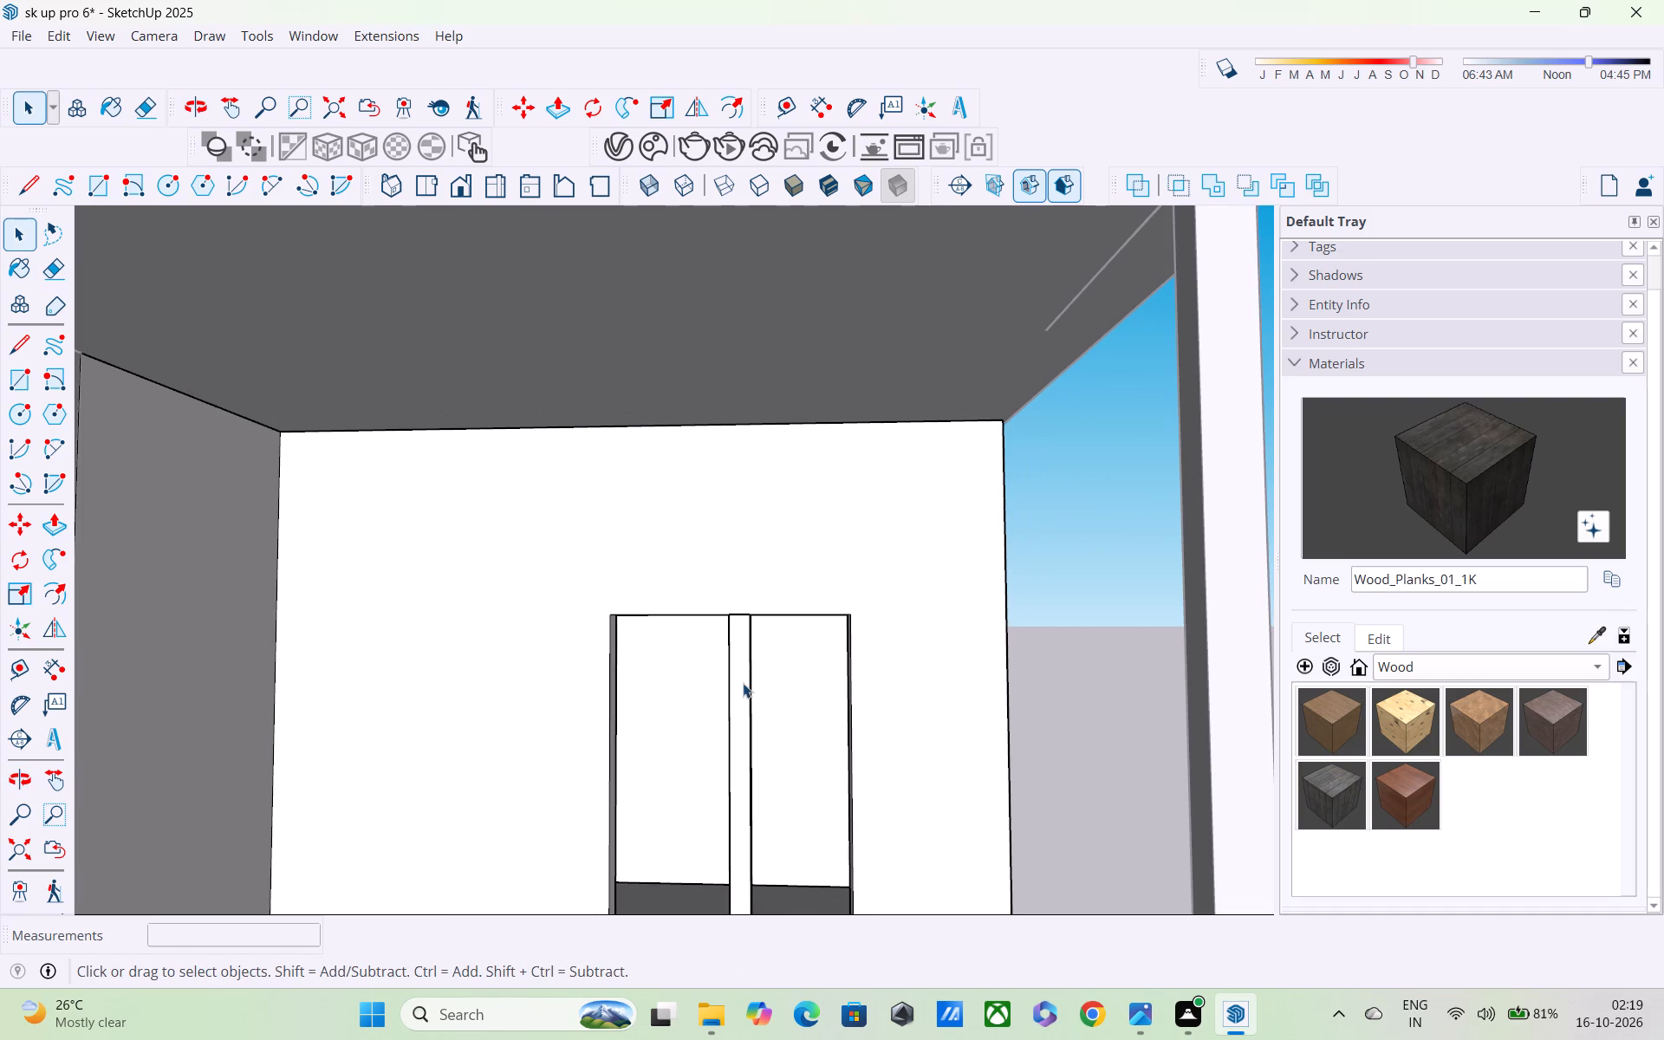
# Draw a rectangle about 4' 7 11/16" by 6' 11" on the balcony's back wall, framing the doorway with a narrow border.
pyautogui.press('r')
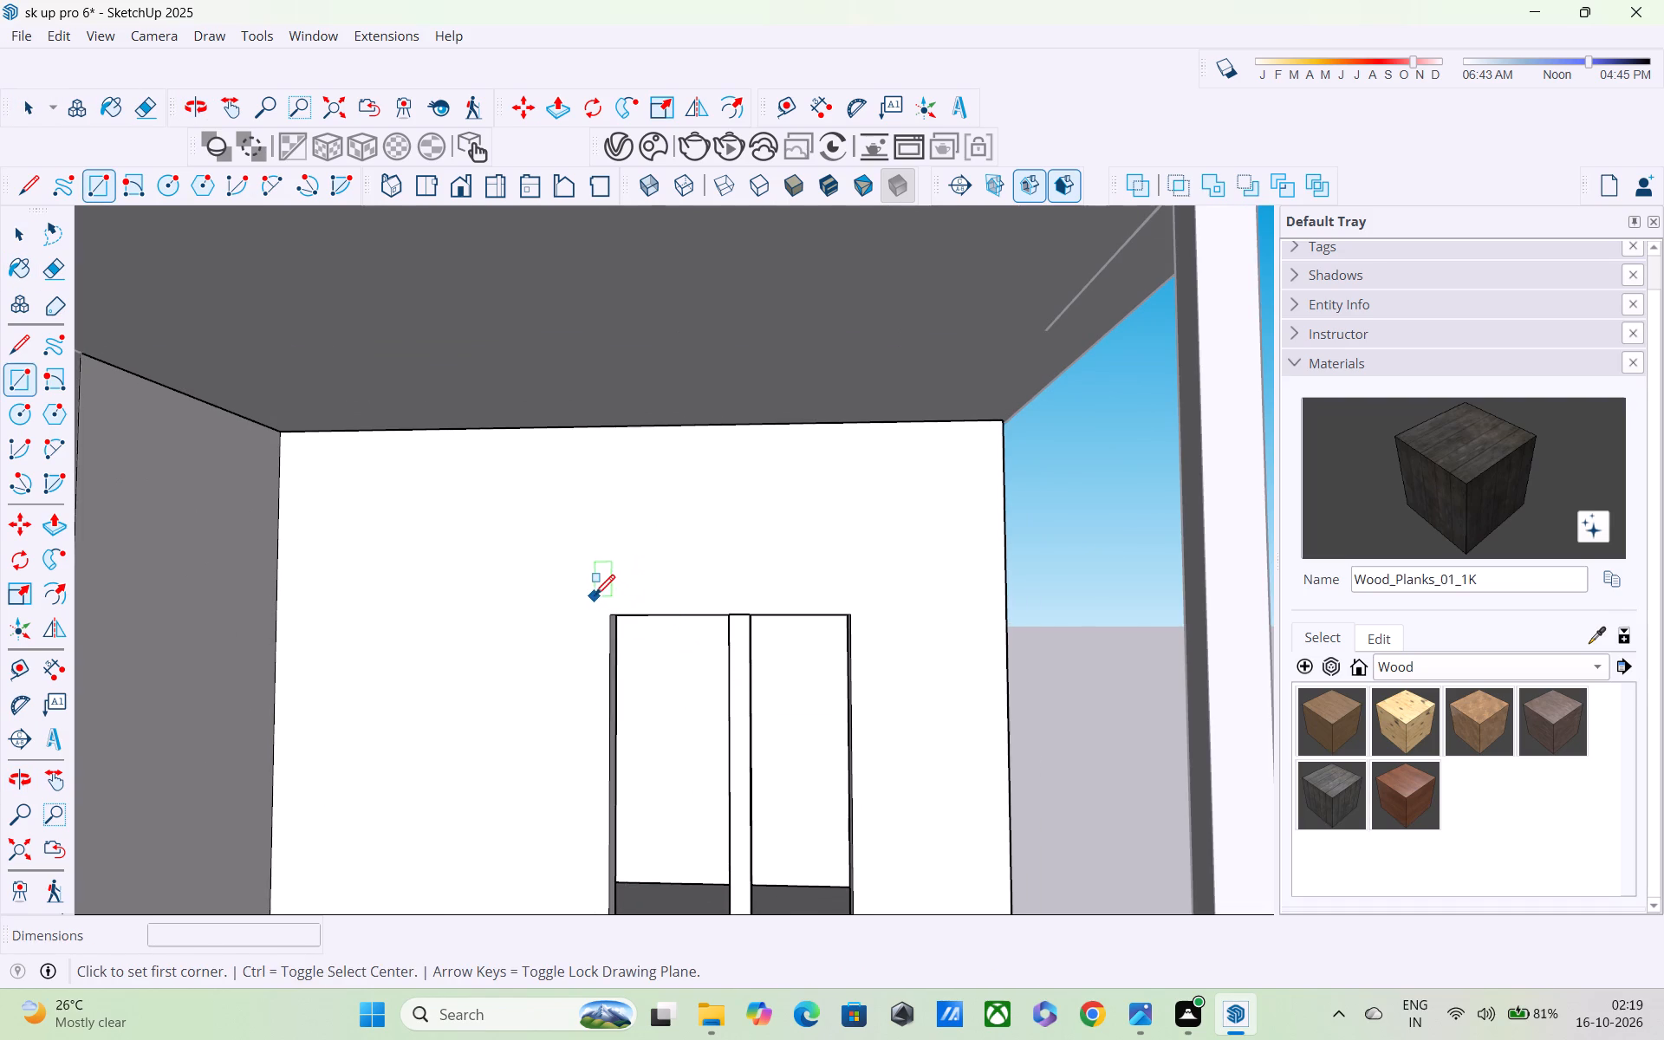
pyautogui.click(593, 596)
pyautogui.scroll(-4, 831, 816)
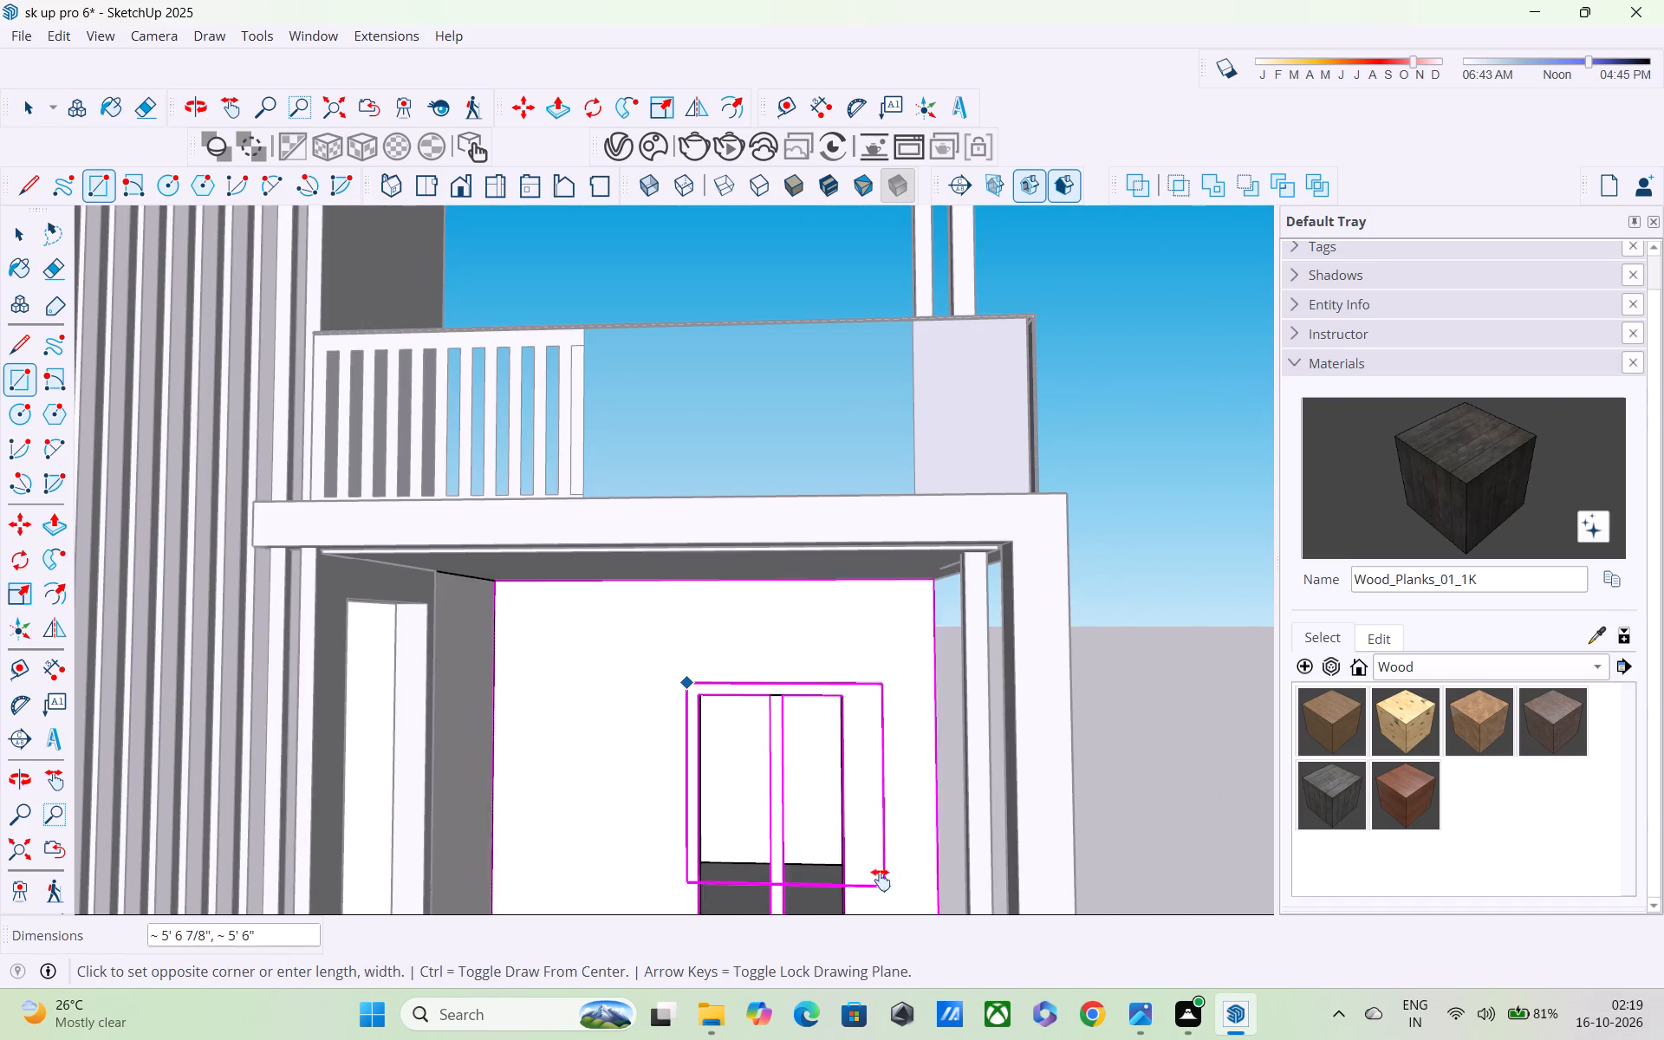
pyautogui.keyDown('shift'); pyautogui.moveTo(882, 886); pyautogui.dragTo(854, 714, button='middle'); pyautogui.keyUp('shift')
pyautogui.moveTo(841, 724); pyautogui.dragTo(848, 824, button='middle')
pyautogui.scroll(5, 825, 689)
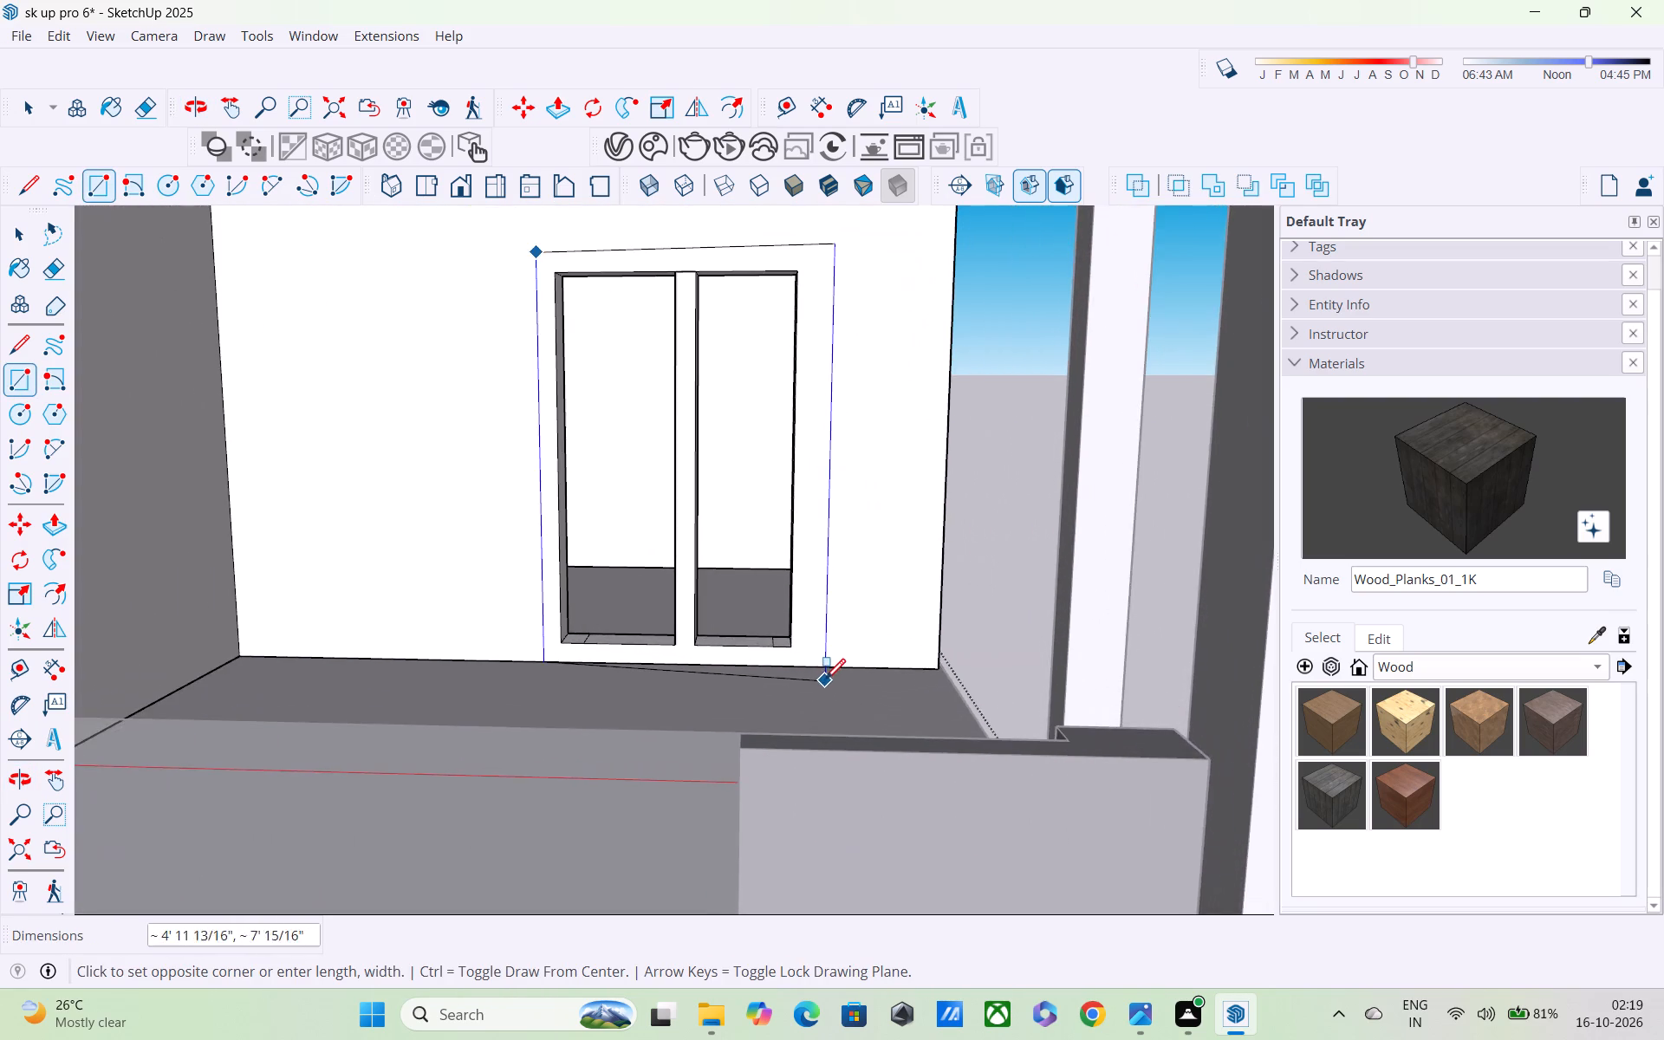
pyautogui.scroll(6, 819, 660)
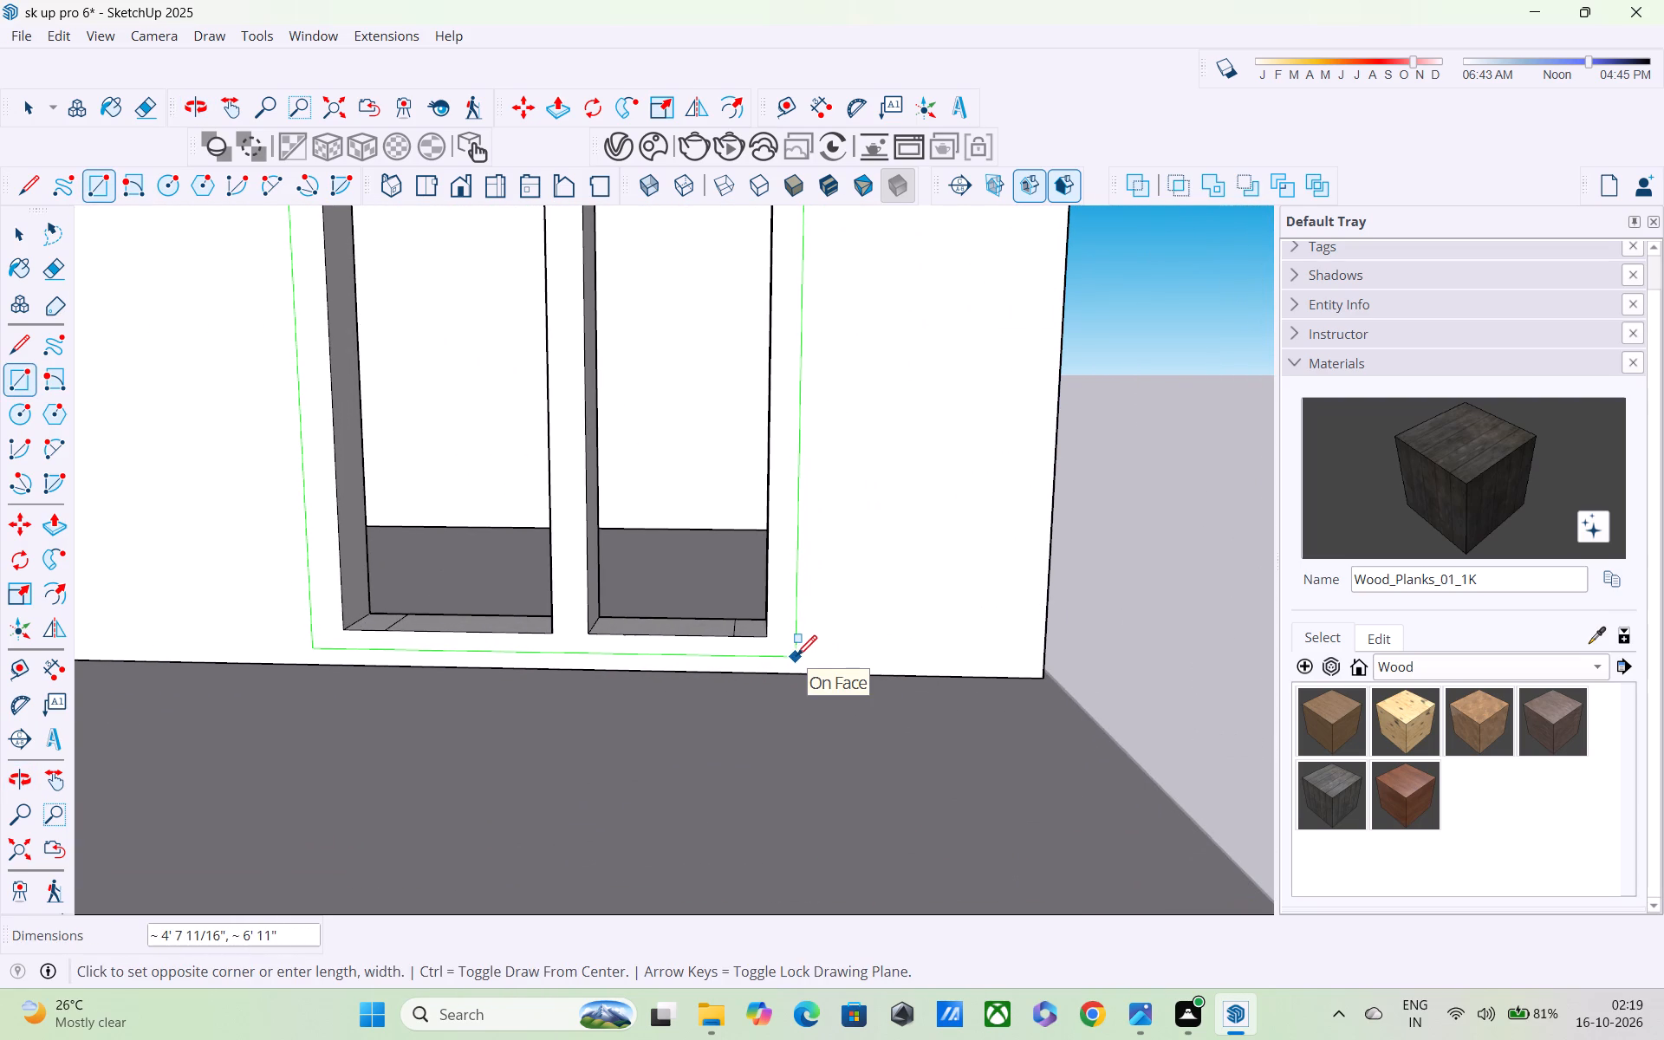
pyautogui.click(796, 658)
# Paint the doorway's border and central mullion face with the dark Wood_Planks_01_1K material.
pyautogui.moveTo(796, 658); pyautogui.dragTo(820, 749, button='middle')
pyautogui.scroll(-6, 814, 729)
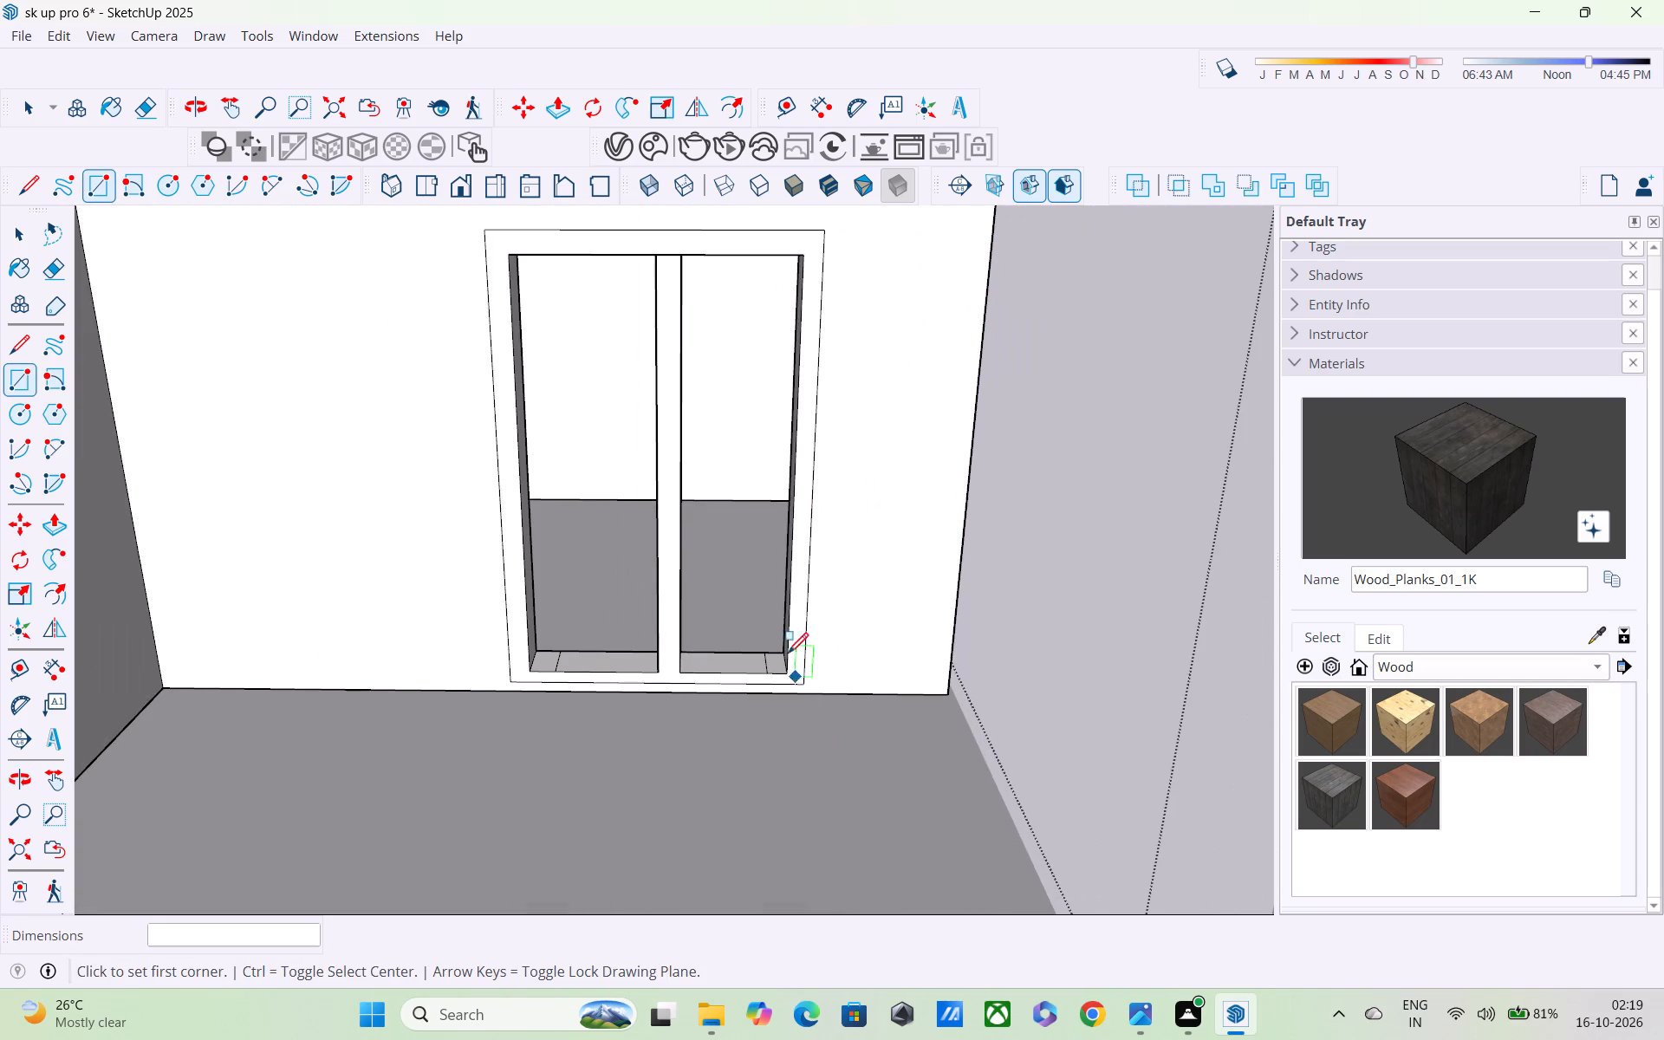
pyautogui.click(1335, 782)
pyautogui.click(510, 634)
# Delete the two leftover dividing edges near the ends of the doorway's sill.
pyautogui.scroll(-3, 608, 665)
pyautogui.middleClick(639, 629)
pyautogui.moveTo(653, 702); pyautogui.dragTo(681, 853, button='middle')
pyautogui.moveTo(678, 836); pyautogui.dragTo(678, 736, button='middle')
pyautogui.scroll(4, 607, 635)
pyautogui.press('c')
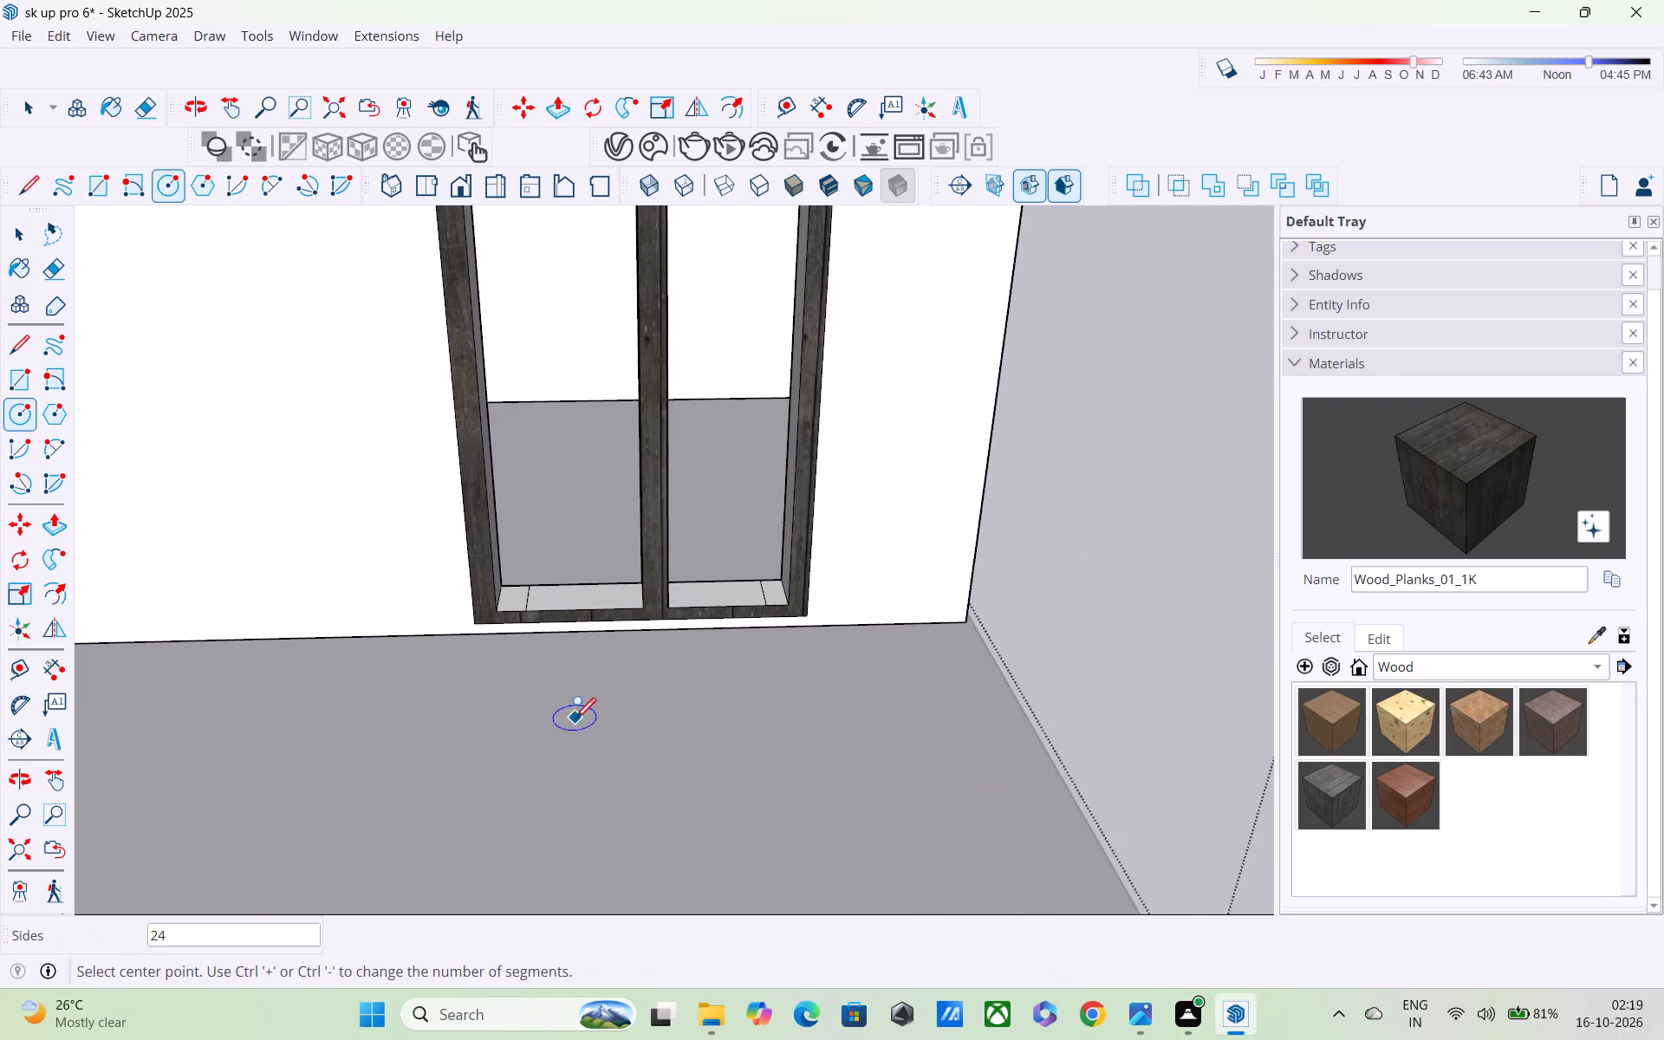
pyautogui.keyDown('shift'); pyautogui.moveTo(597, 765); pyautogui.dragTo(660, 858, button='middle'); pyautogui.keyUp('shift')
pyautogui.scroll(3, 655, 720)
pyautogui.press('space')
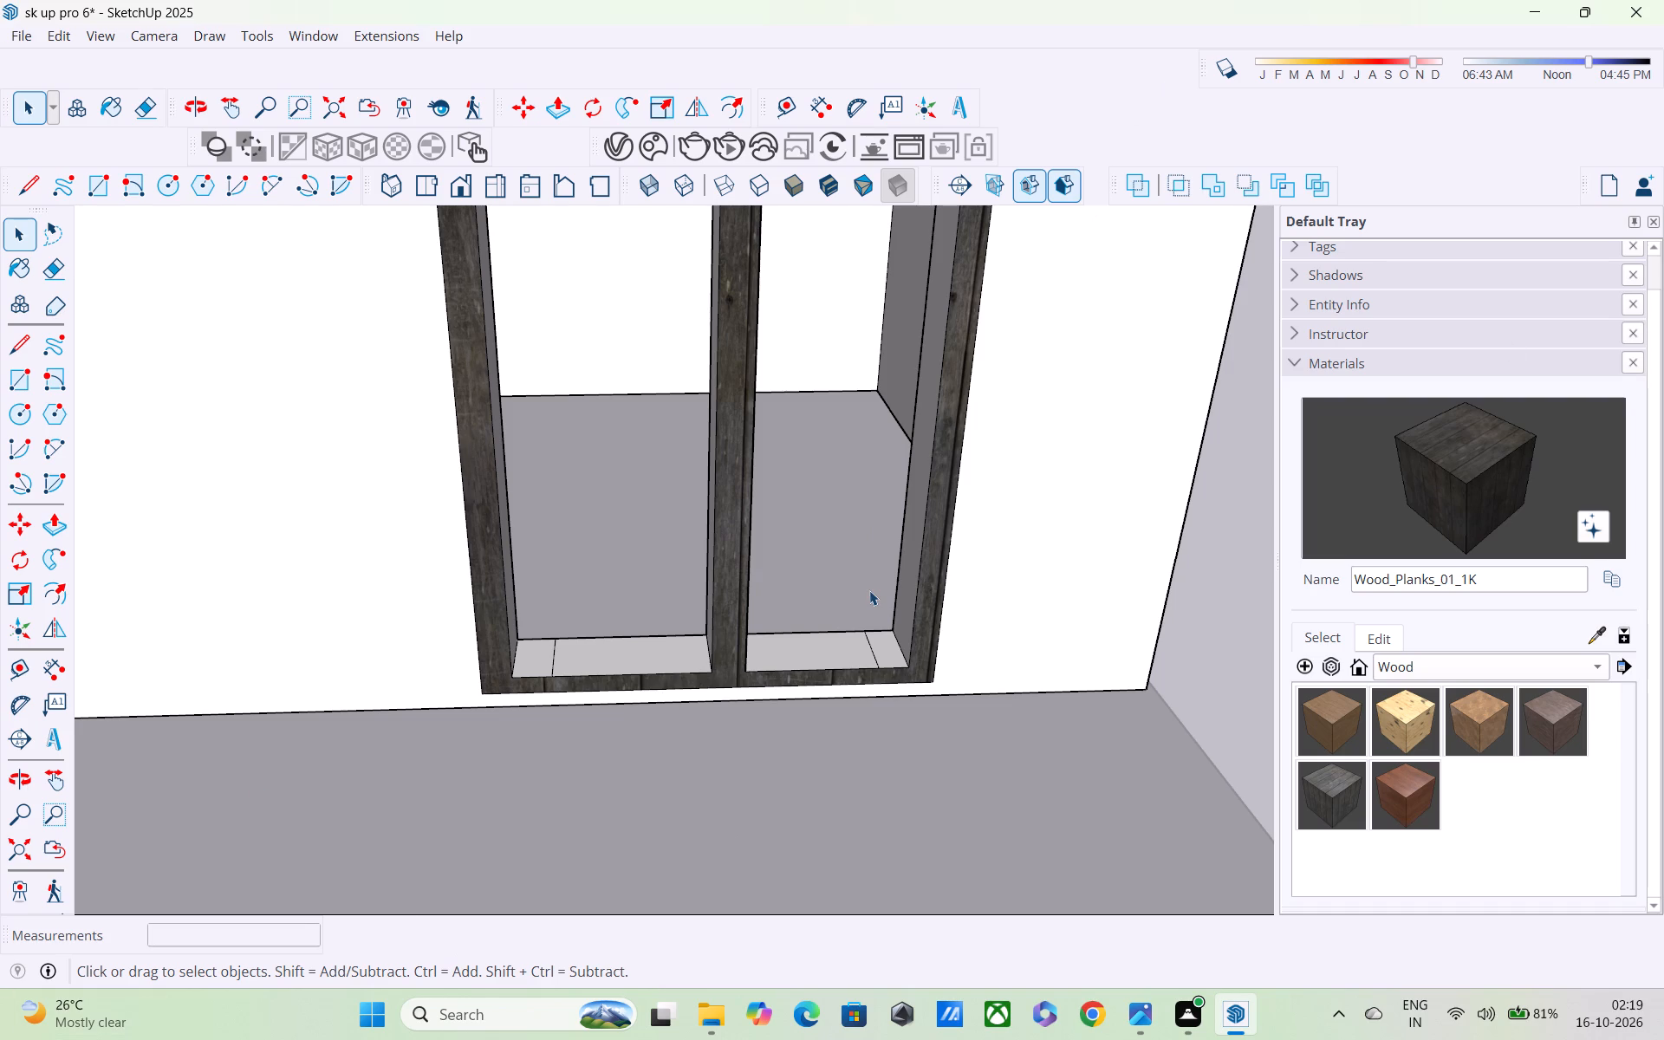
pyautogui.scroll(4, 546, 679)
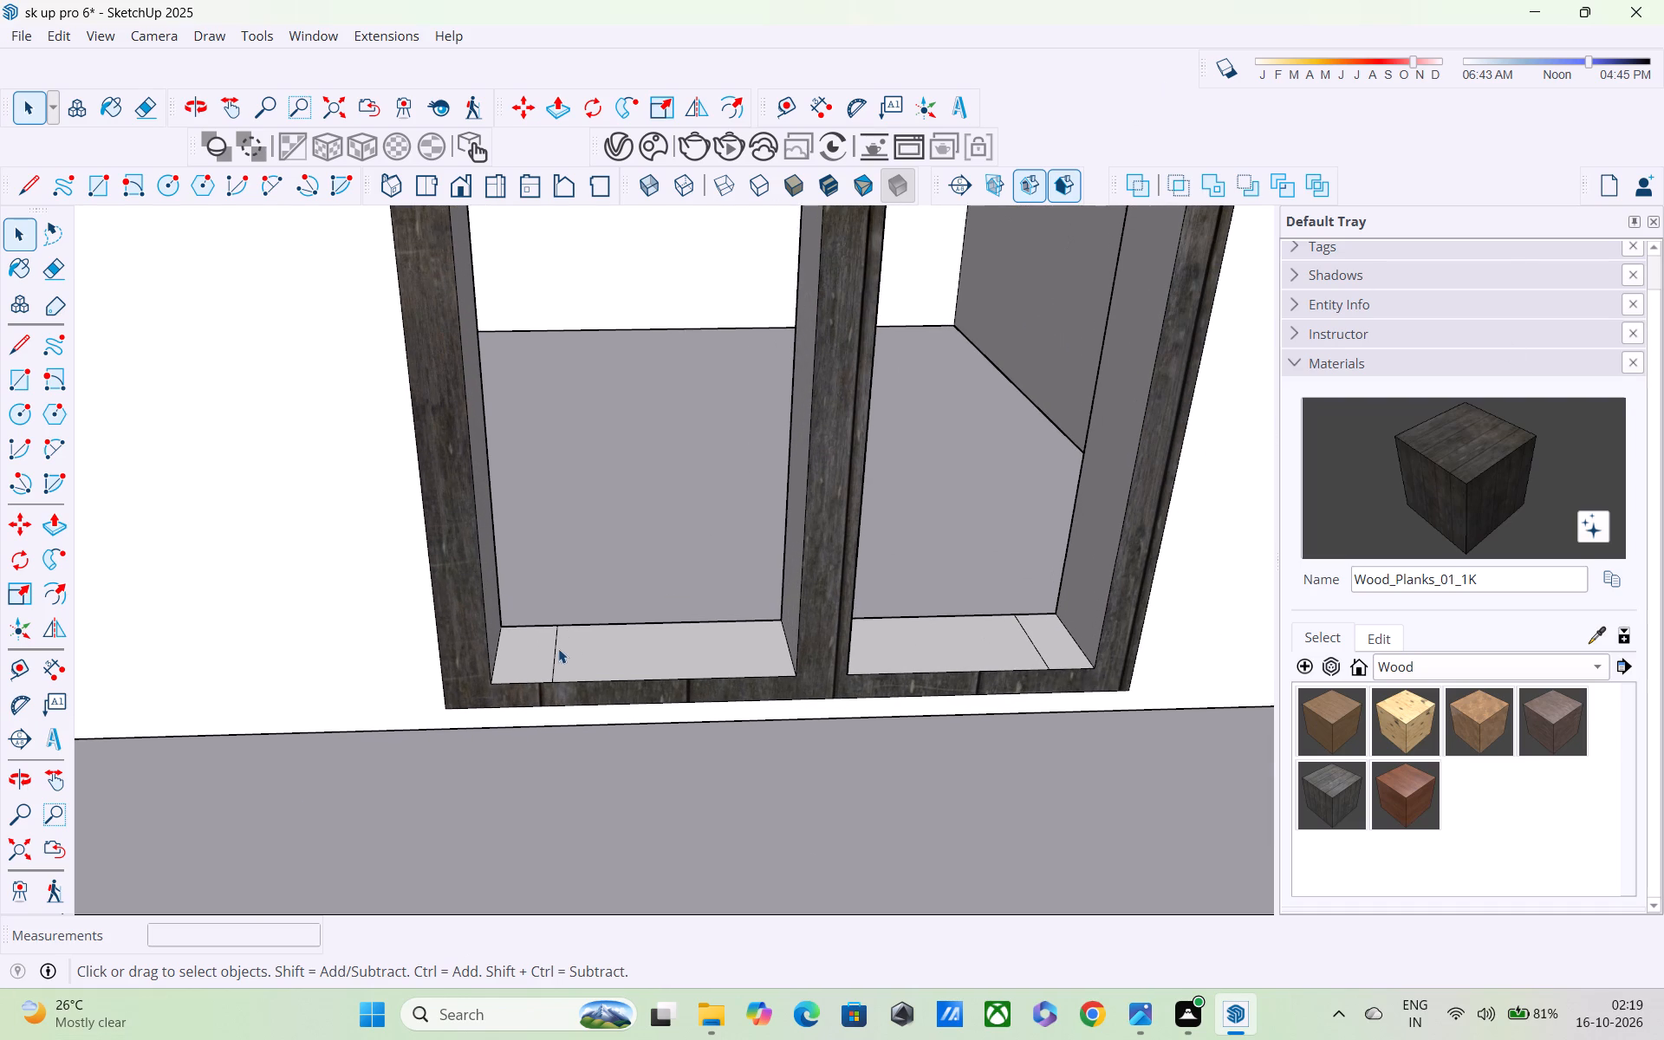
pyautogui.click(558, 640)
pyautogui.press('Delete')
pyautogui.click(1034, 641)
pyautogui.press('Delete')
# Draw a pane rectangle about 2' 5/16" by 6' 4 13/16" at mid-depth in the doorway opening farther from the parapet side.
pyautogui.scroll(-6, 1034, 643)
pyautogui.moveTo(1034, 644); pyautogui.dragTo(879, 565, button='middle')
pyautogui.scroll(1, 859, 561)
pyautogui.scroll(-1, 849, 559)
pyautogui.moveTo(813, 560); pyautogui.dragTo(717, 560, button='middle')
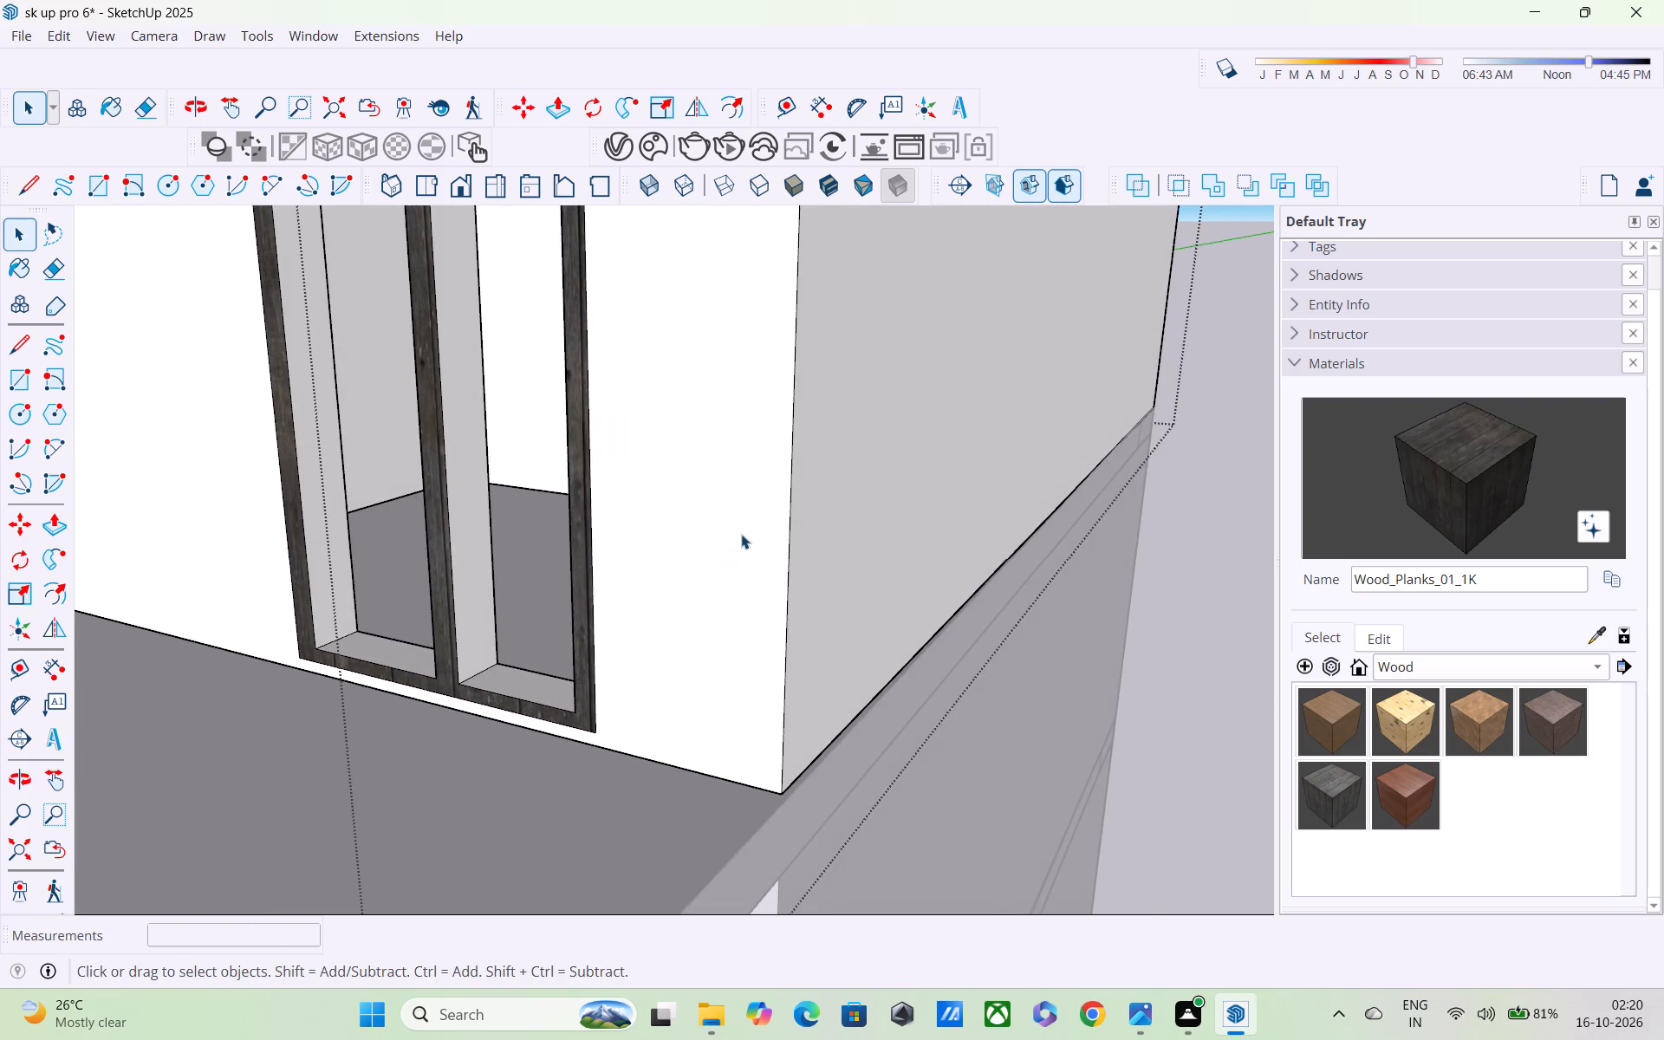
pyautogui.scroll(-4, 745, 533)
pyautogui.moveTo(892, 549); pyautogui.dragTo(888, 572, button='middle')
pyautogui.scroll(5, 647, 473)
pyautogui.scroll(-1, 642, 453)
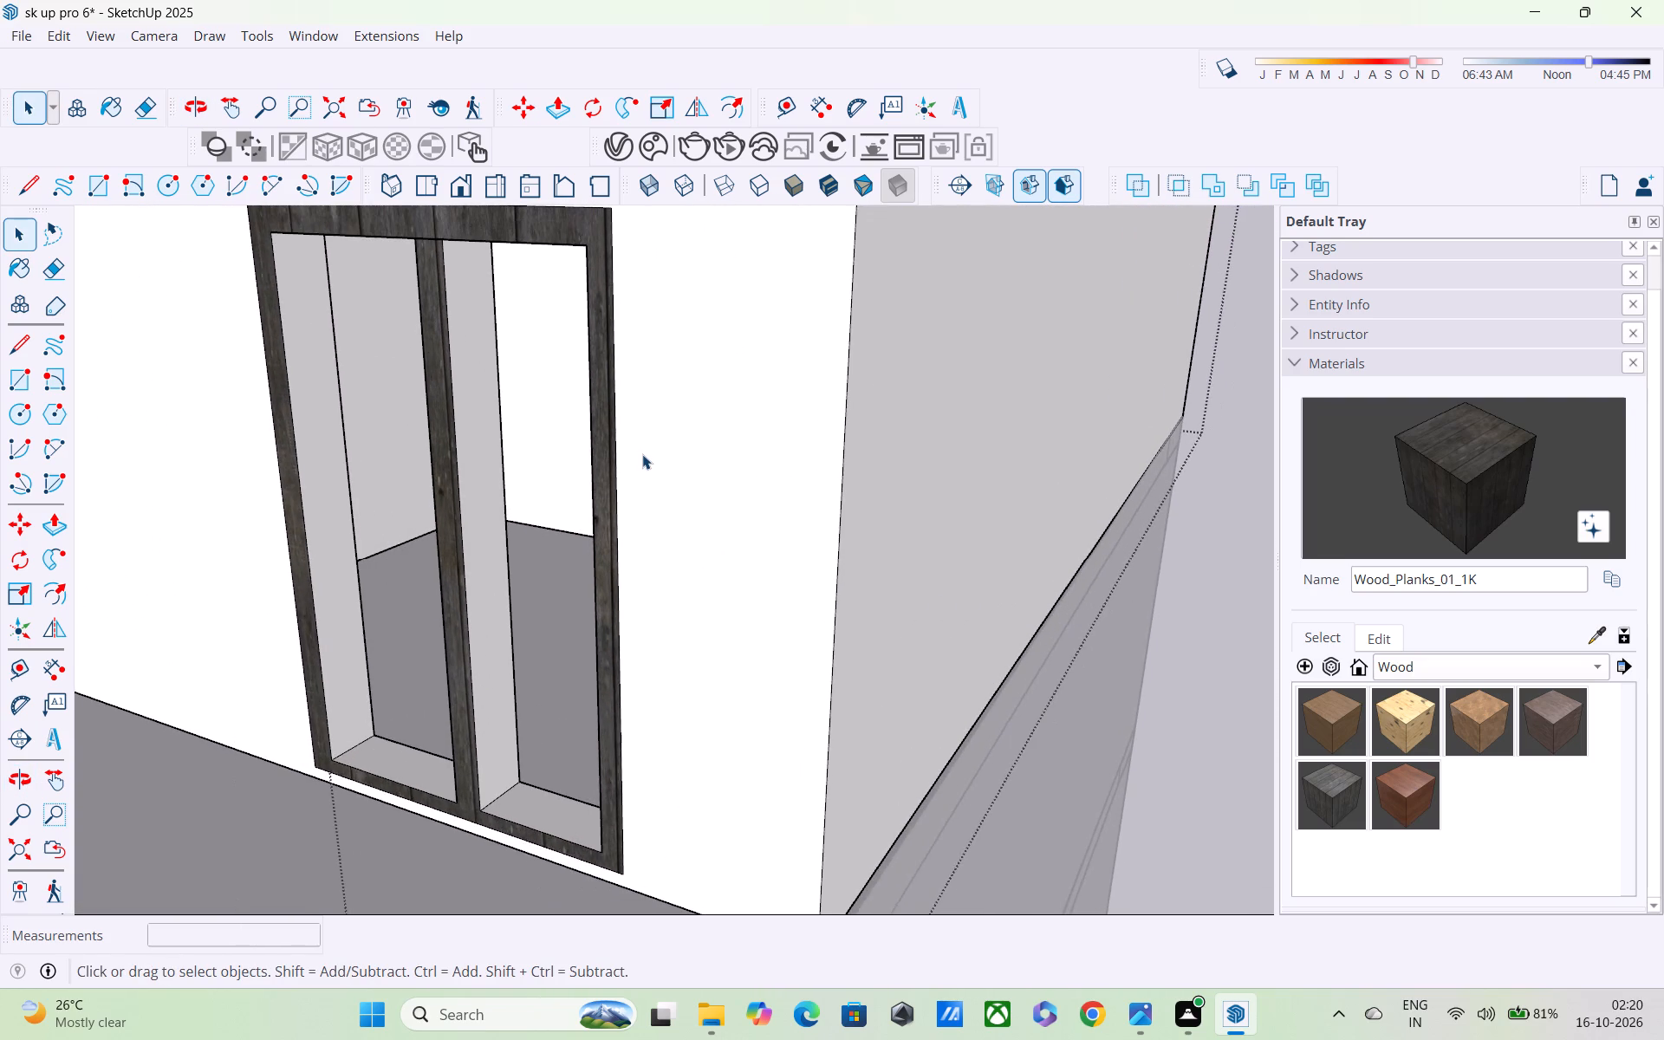
pyautogui.keyDown('shift'); pyautogui.moveTo(642, 454); pyautogui.dragTo(723, 653, button='middle'); pyautogui.keyUp('shift')
pyautogui.scroll(1, 543, 589)
pyautogui.moveTo(541, 574); pyautogui.dragTo(562, 437, button='middle')
pyautogui.scroll(4, 392, 462)
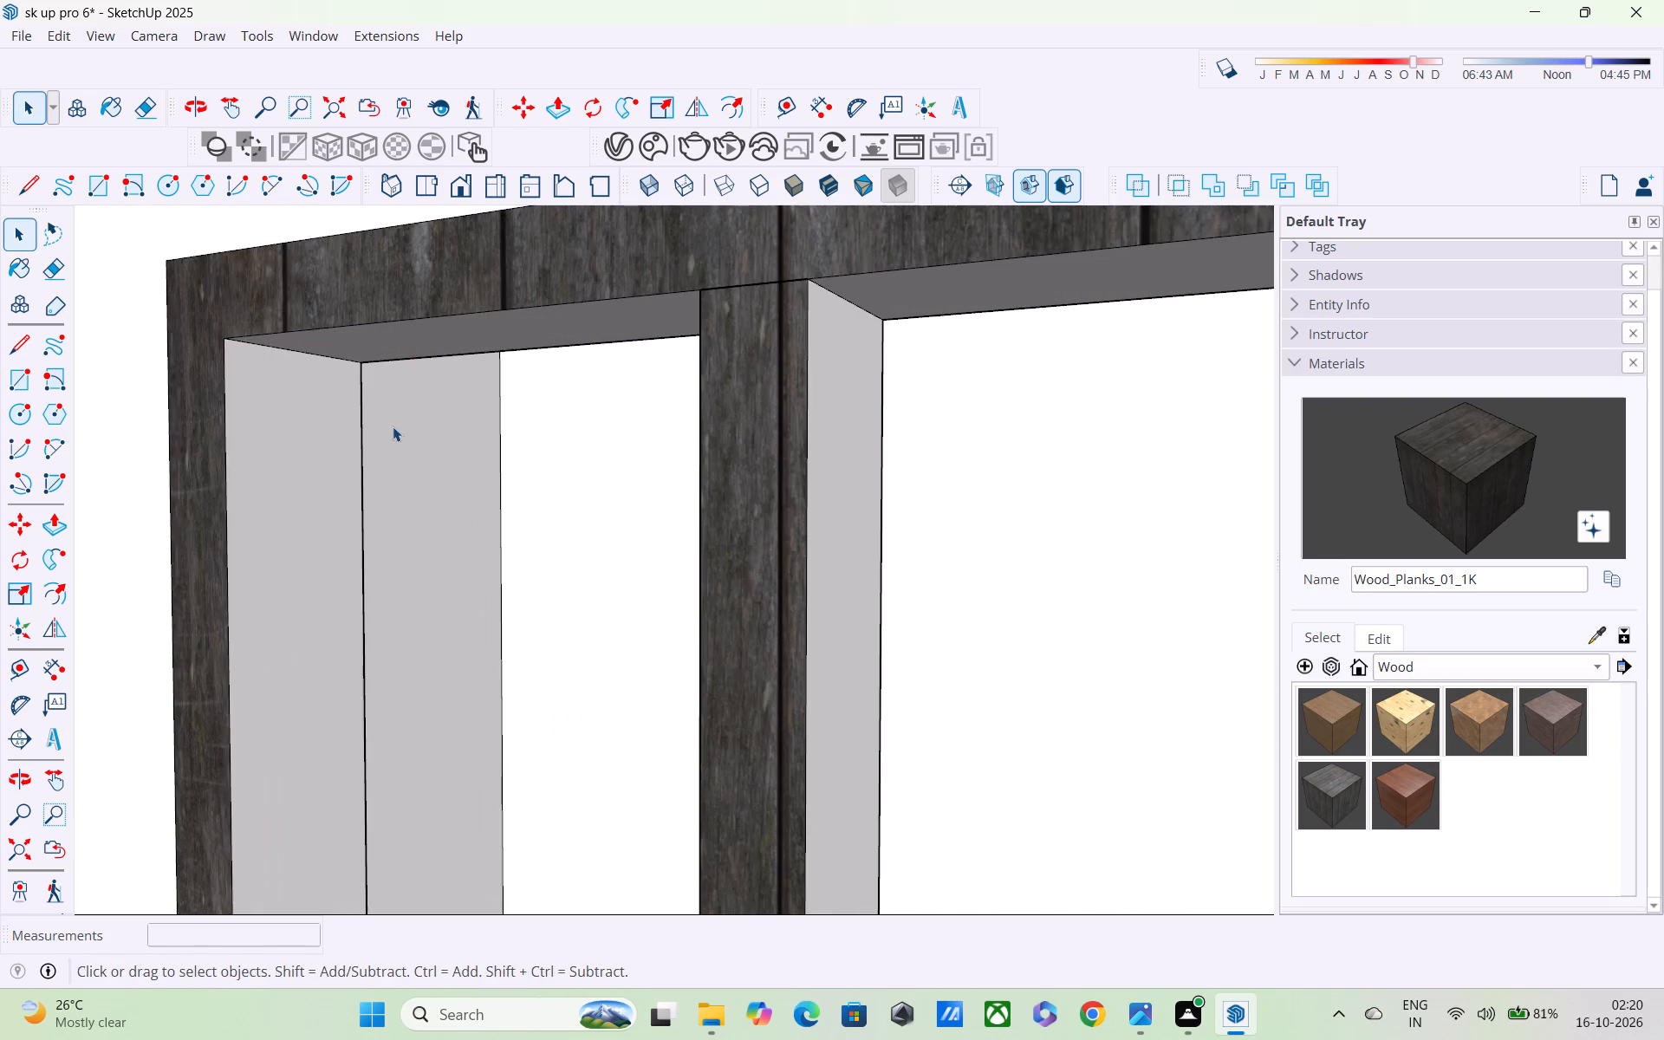
pyautogui.moveTo(393, 426); pyautogui.dragTo(420, 413, button='middle')
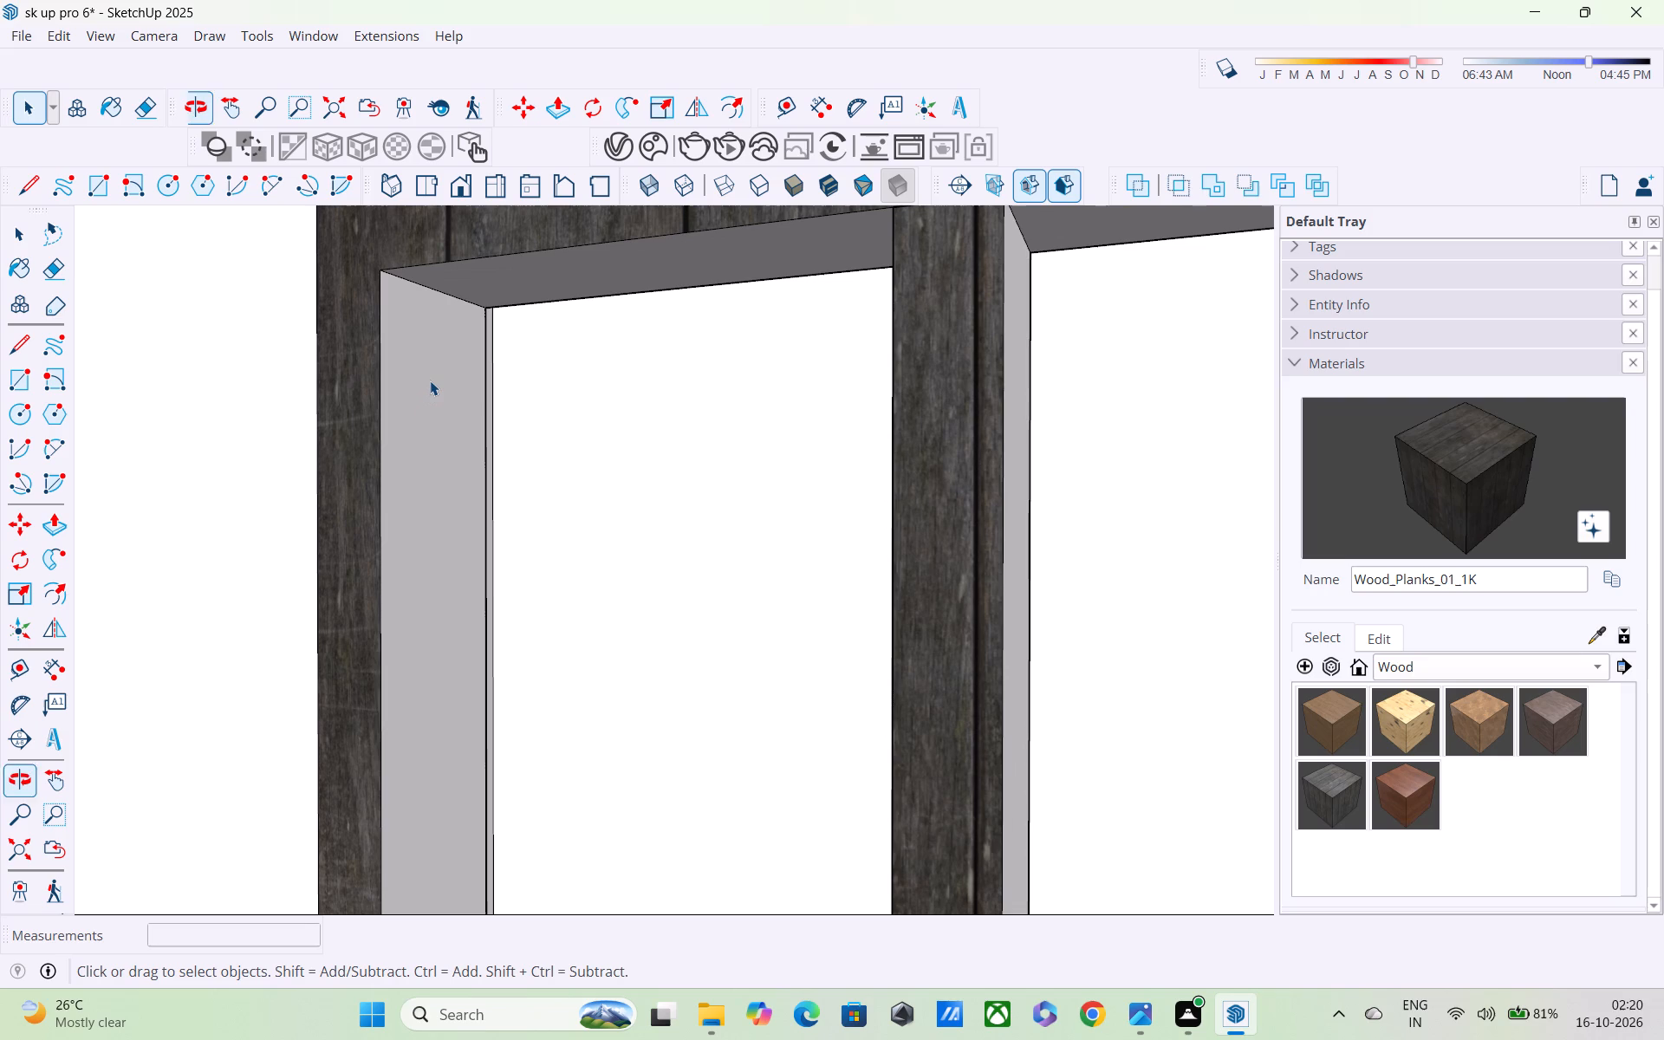
pyautogui.press('r')
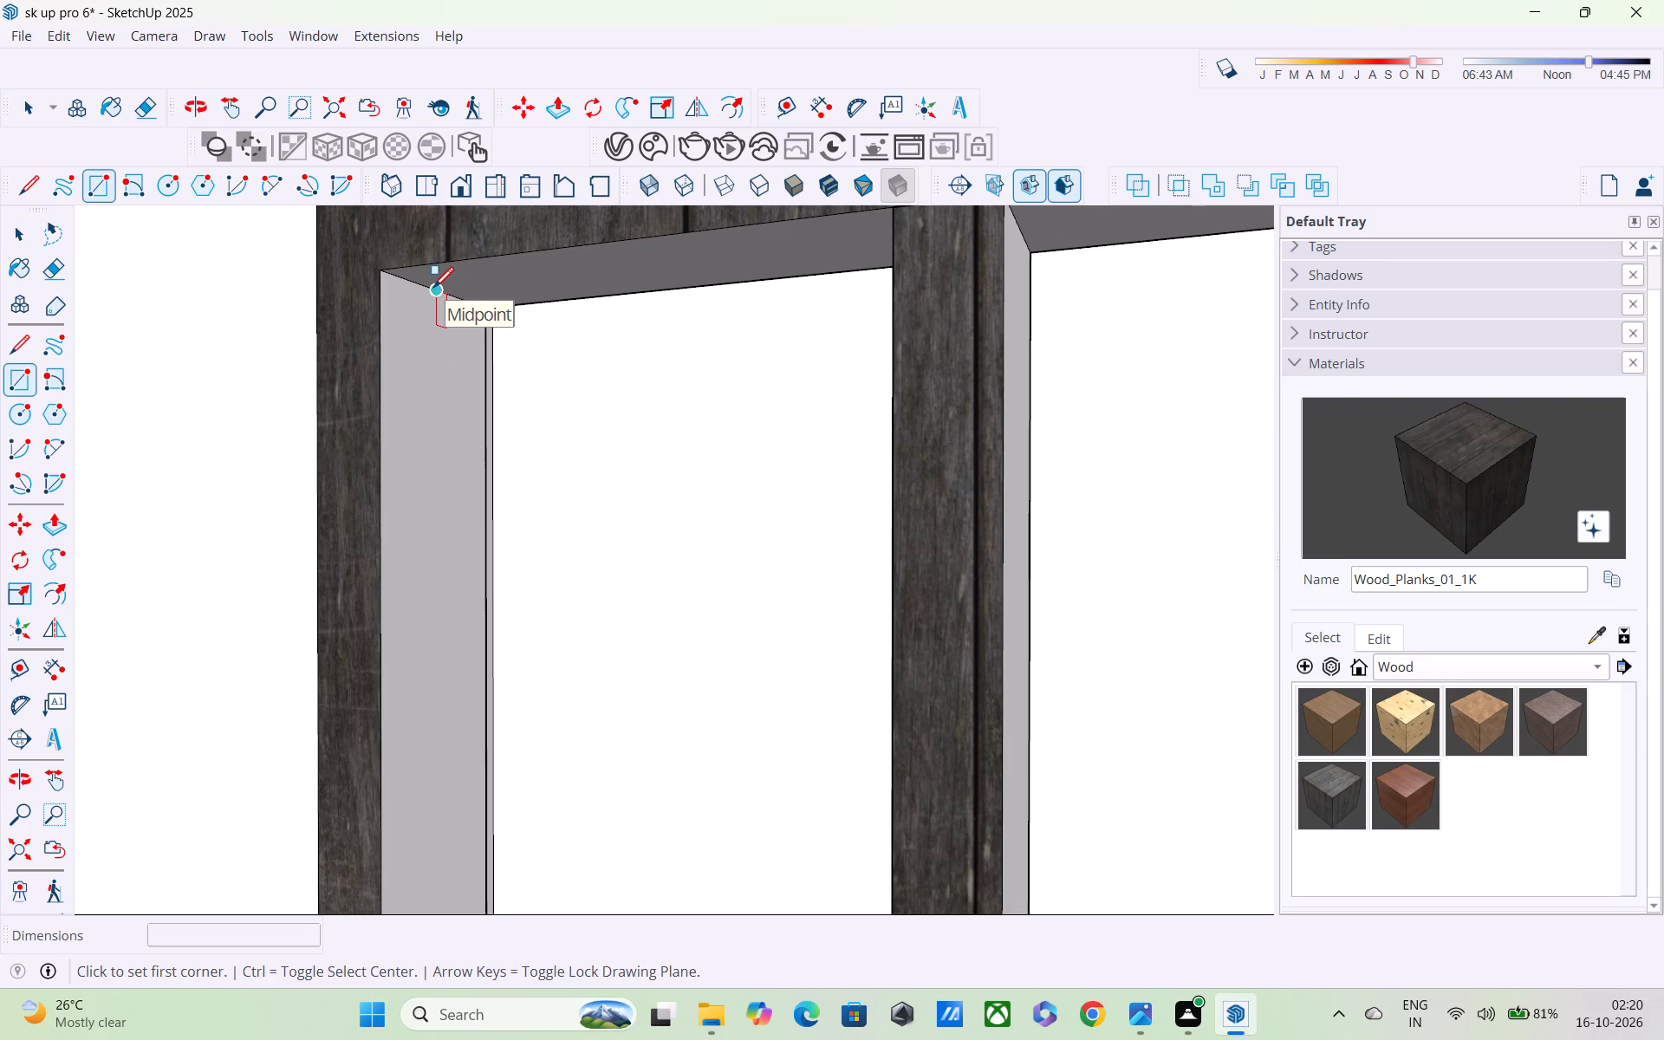
pyautogui.click(433, 289)
pyautogui.scroll(-5, 515, 482)
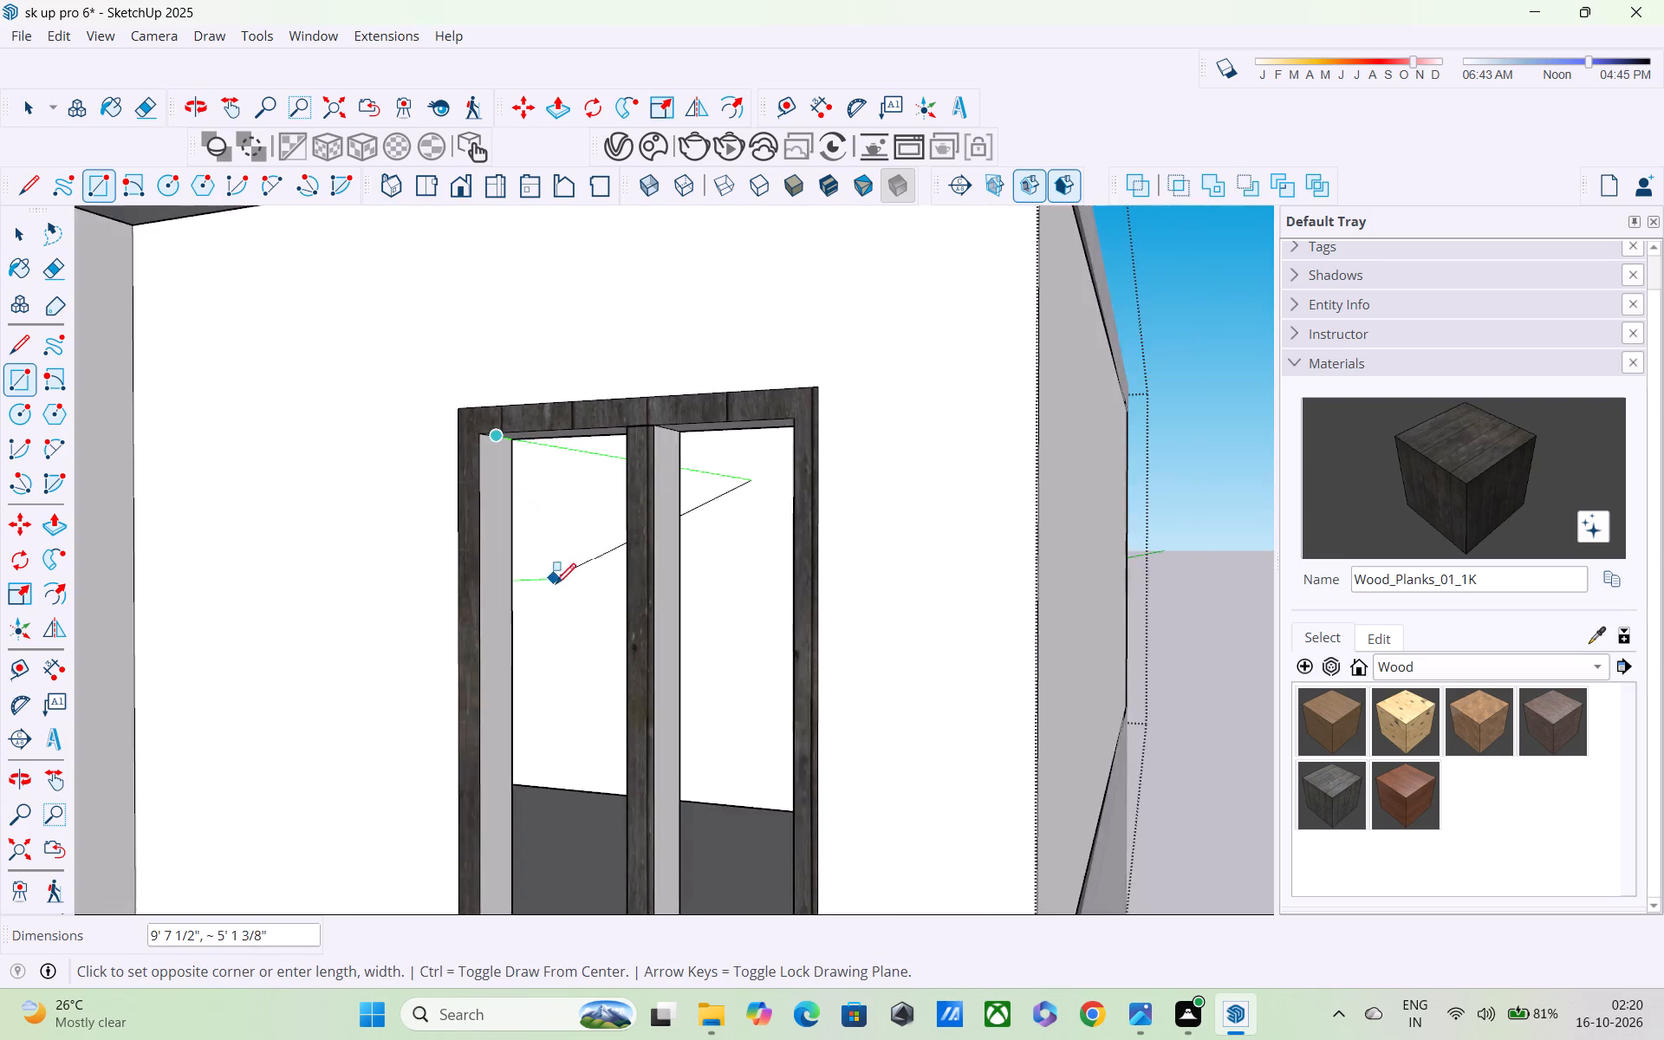
pyautogui.moveTo(559, 595); pyautogui.dragTo(636, 437, button='middle')
pyautogui.scroll(-5, 744, 510)
pyautogui.keyDown('shift'); pyautogui.moveTo(820, 556); pyautogui.dragTo(824, 397, button='middle'); pyautogui.keyUp('shift')
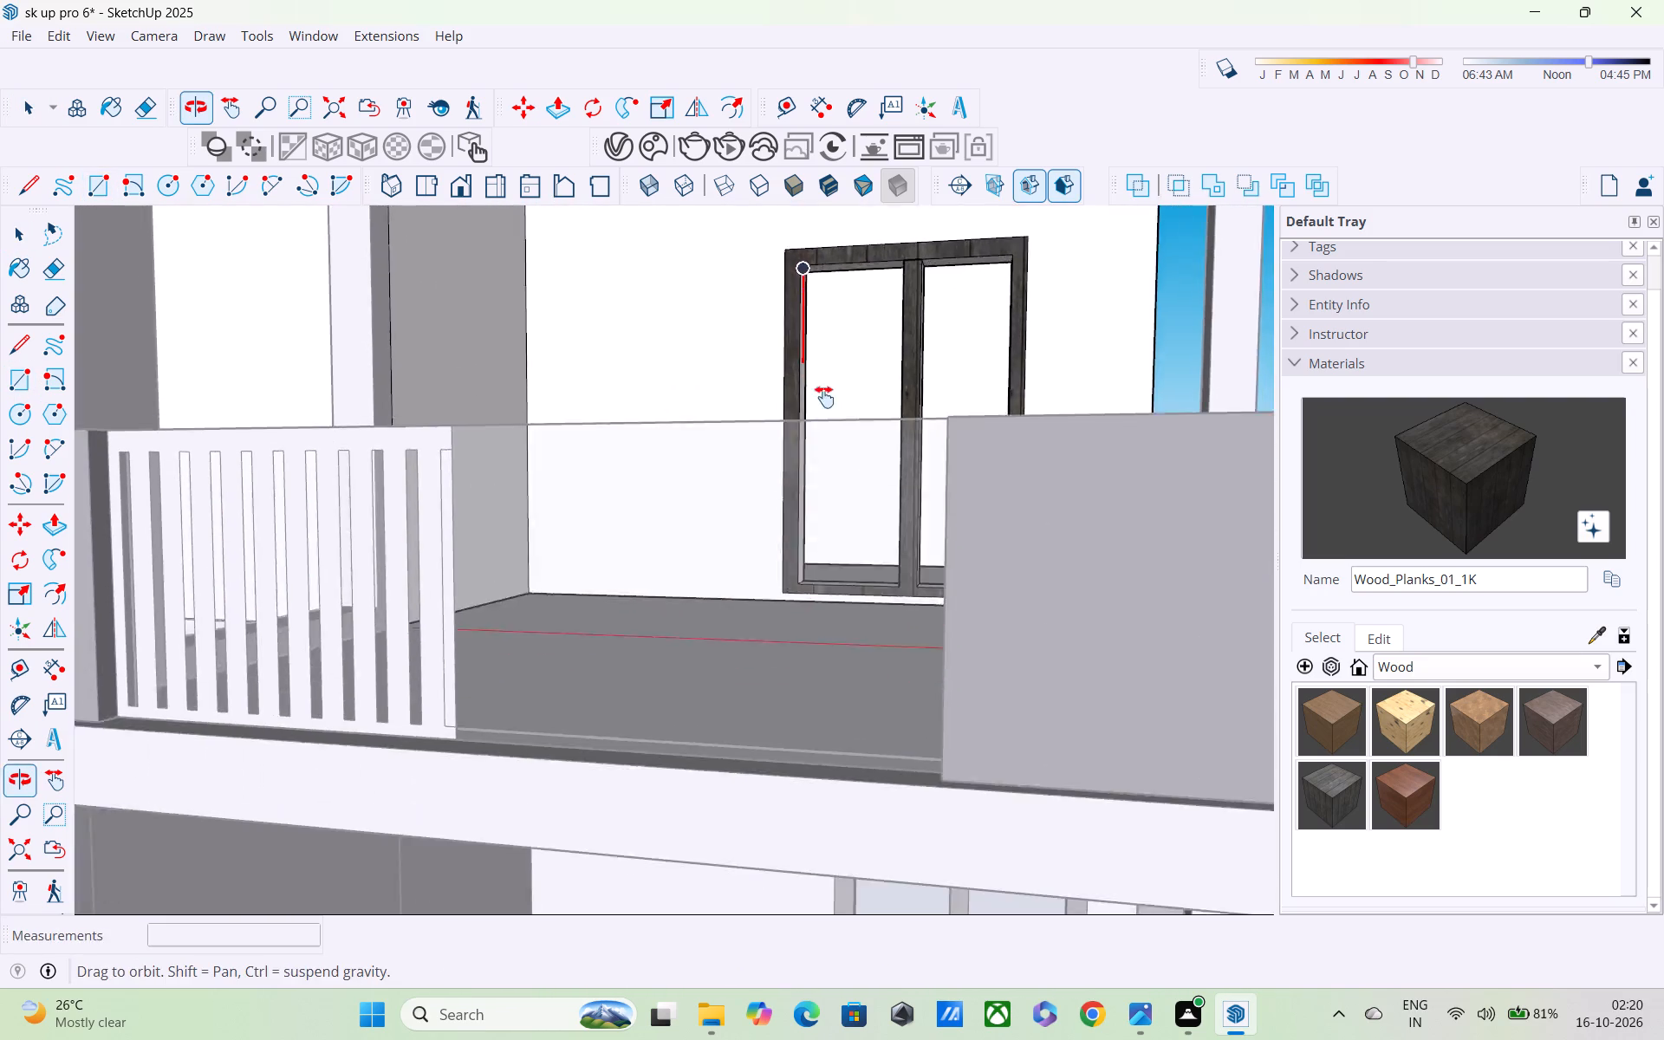
pyautogui.keyDown('shift'); pyautogui.moveTo(824, 397); pyautogui.dragTo(822, 385, button='middle'); pyautogui.keyUp('shift')
pyautogui.moveTo(864, 419); pyautogui.dragTo(892, 575, button='middle')
pyautogui.scroll(1, 876, 401)
pyautogui.keyDown('shift'); pyautogui.moveTo(875, 396); pyautogui.dragTo(908, 614, button='middle'); pyautogui.keyUp('shift')
pyautogui.keyDown('shift'); pyautogui.scroll(-1, 908, 641); pyautogui.keyUp('shift')
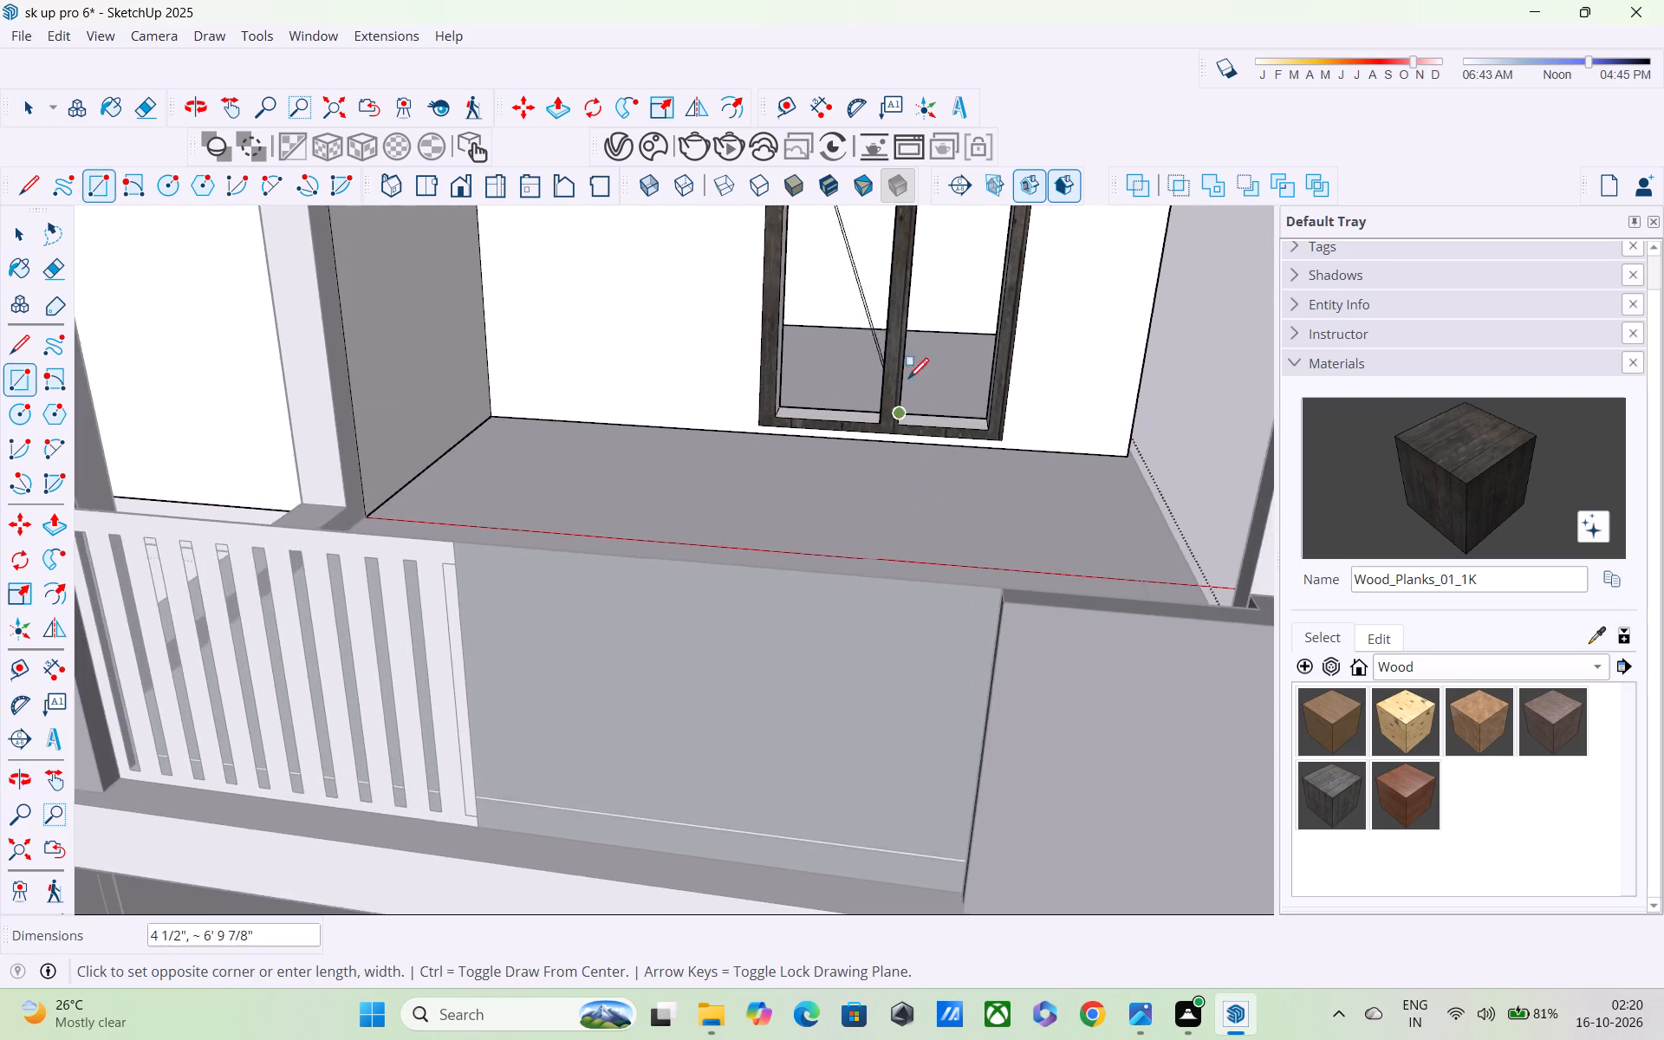
pyautogui.scroll(4, 908, 363)
pyautogui.scroll(8, 838, 421)
pyautogui.scroll(5, 871, 504)
pyautogui.moveTo(891, 523); pyautogui.dragTo(940, 580, button='middle')
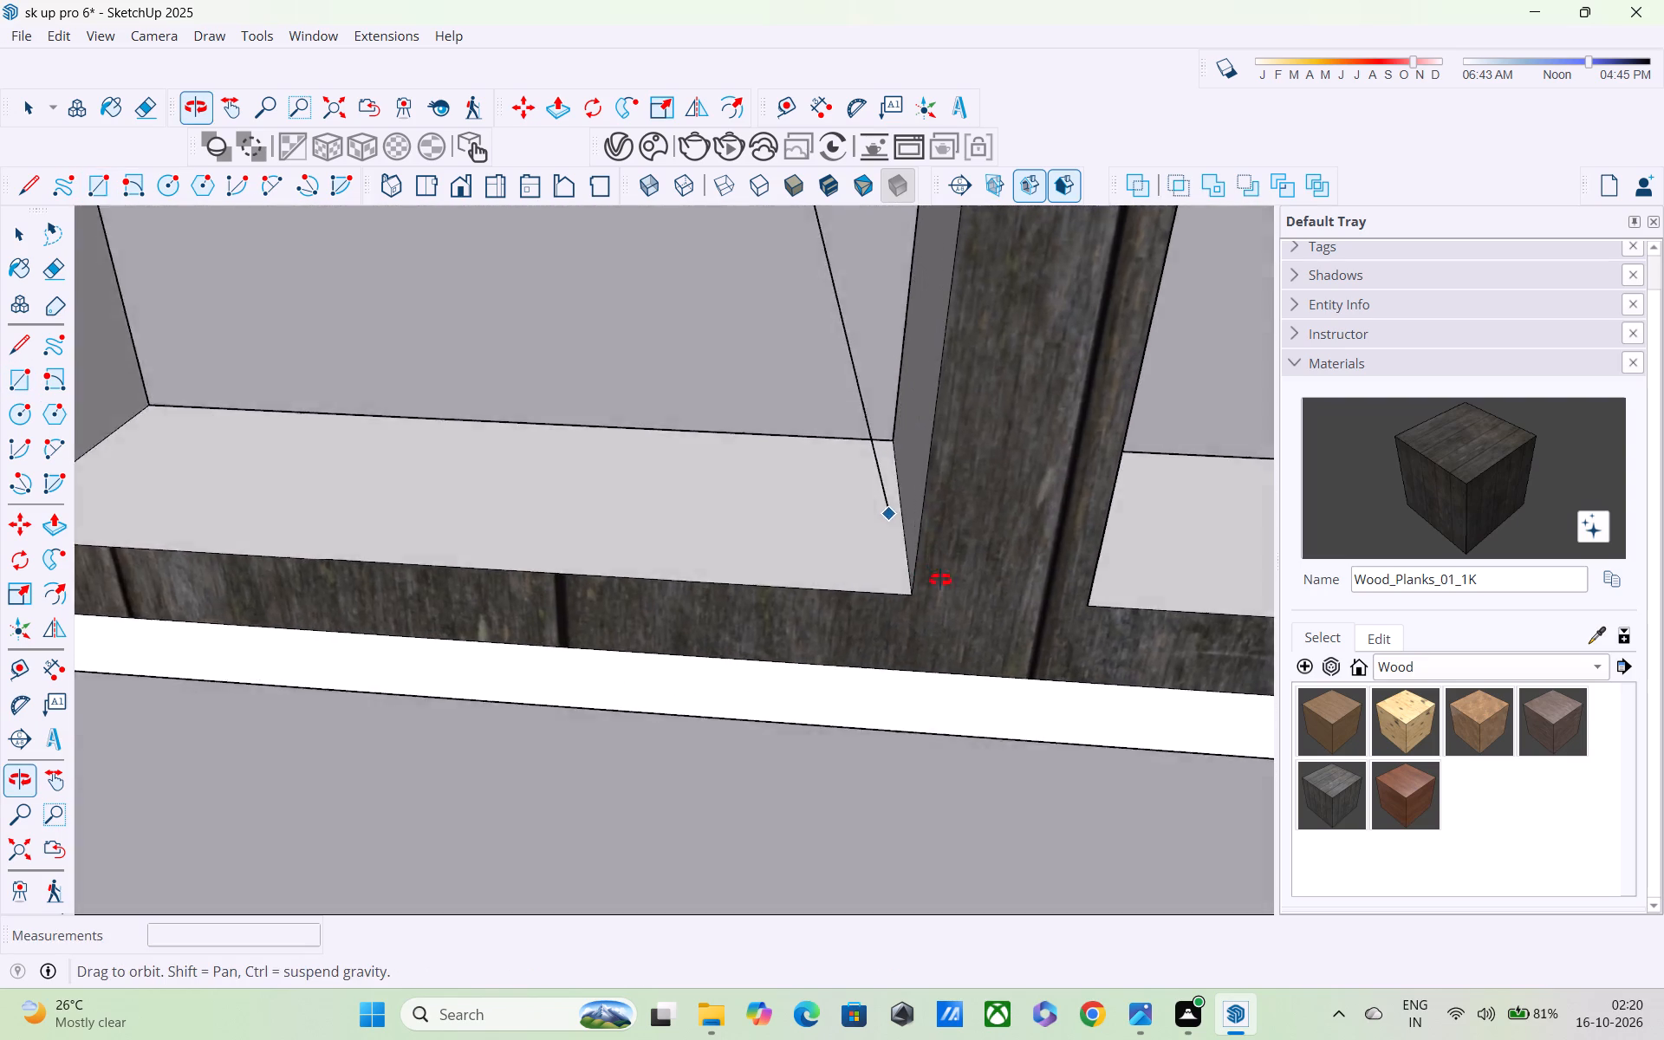
pyautogui.moveTo(940, 580); pyautogui.dragTo(1041, 556, button='middle')
pyautogui.scroll(9, 933, 511)
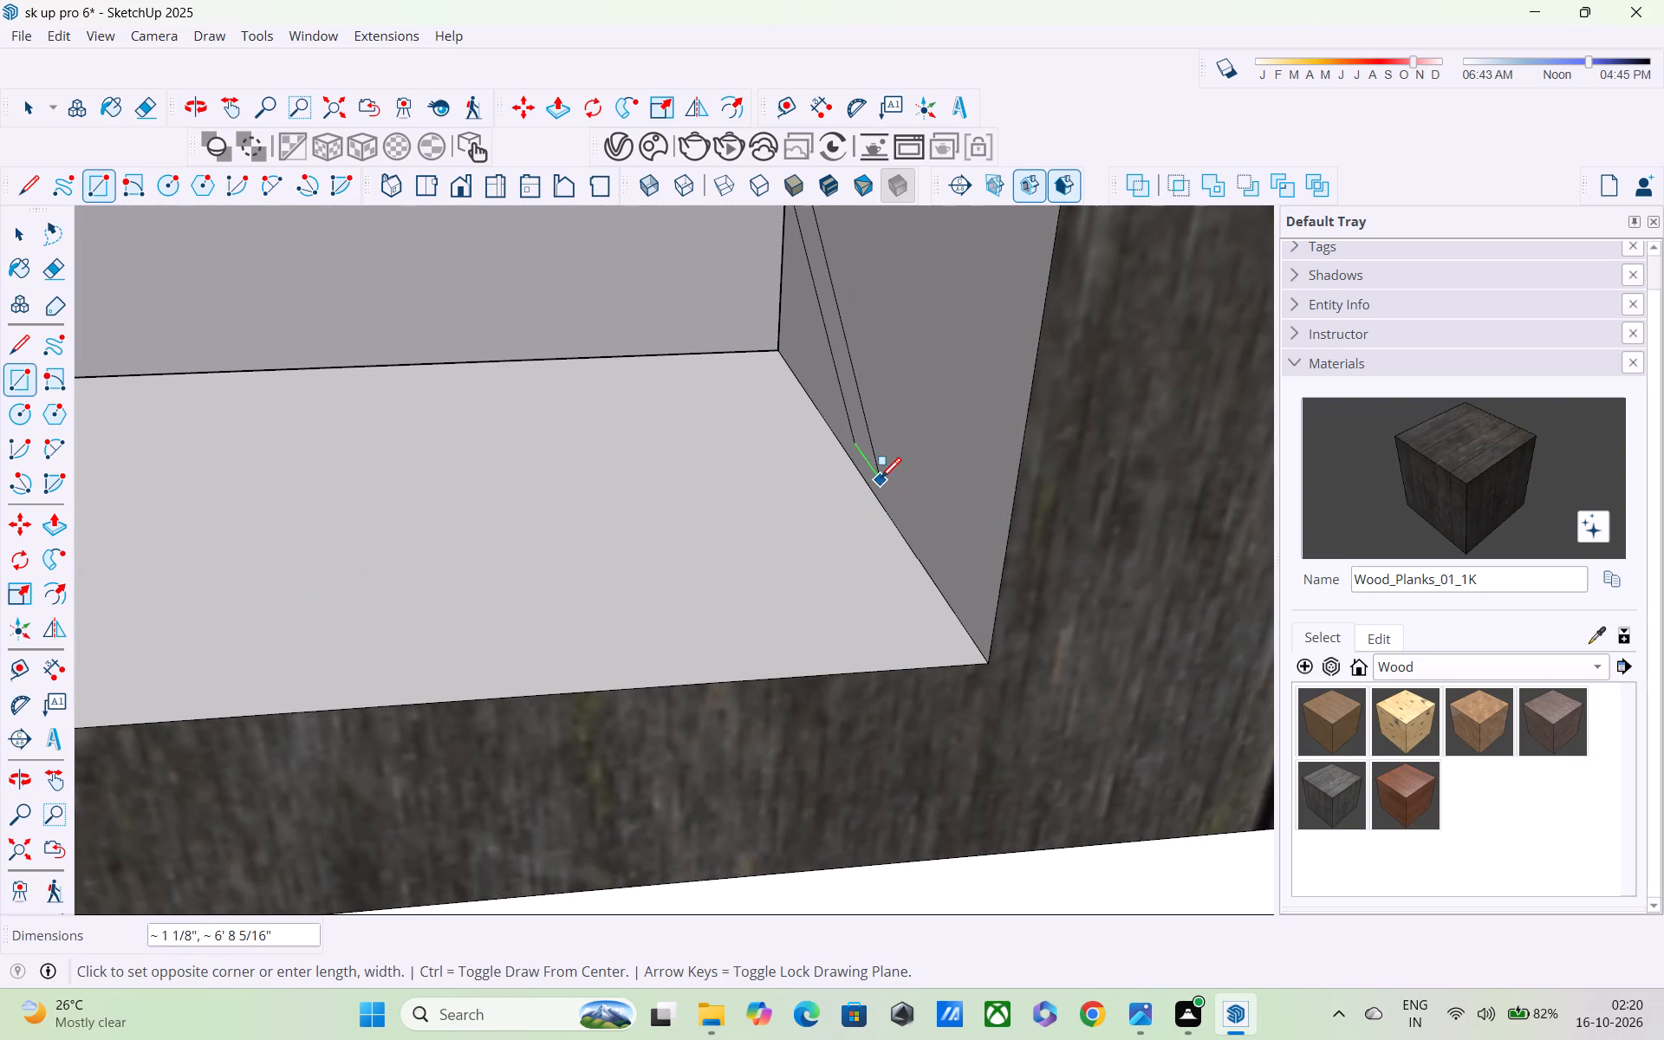
pyautogui.moveTo(881, 480); pyautogui.dragTo(1130, 491, button='middle')
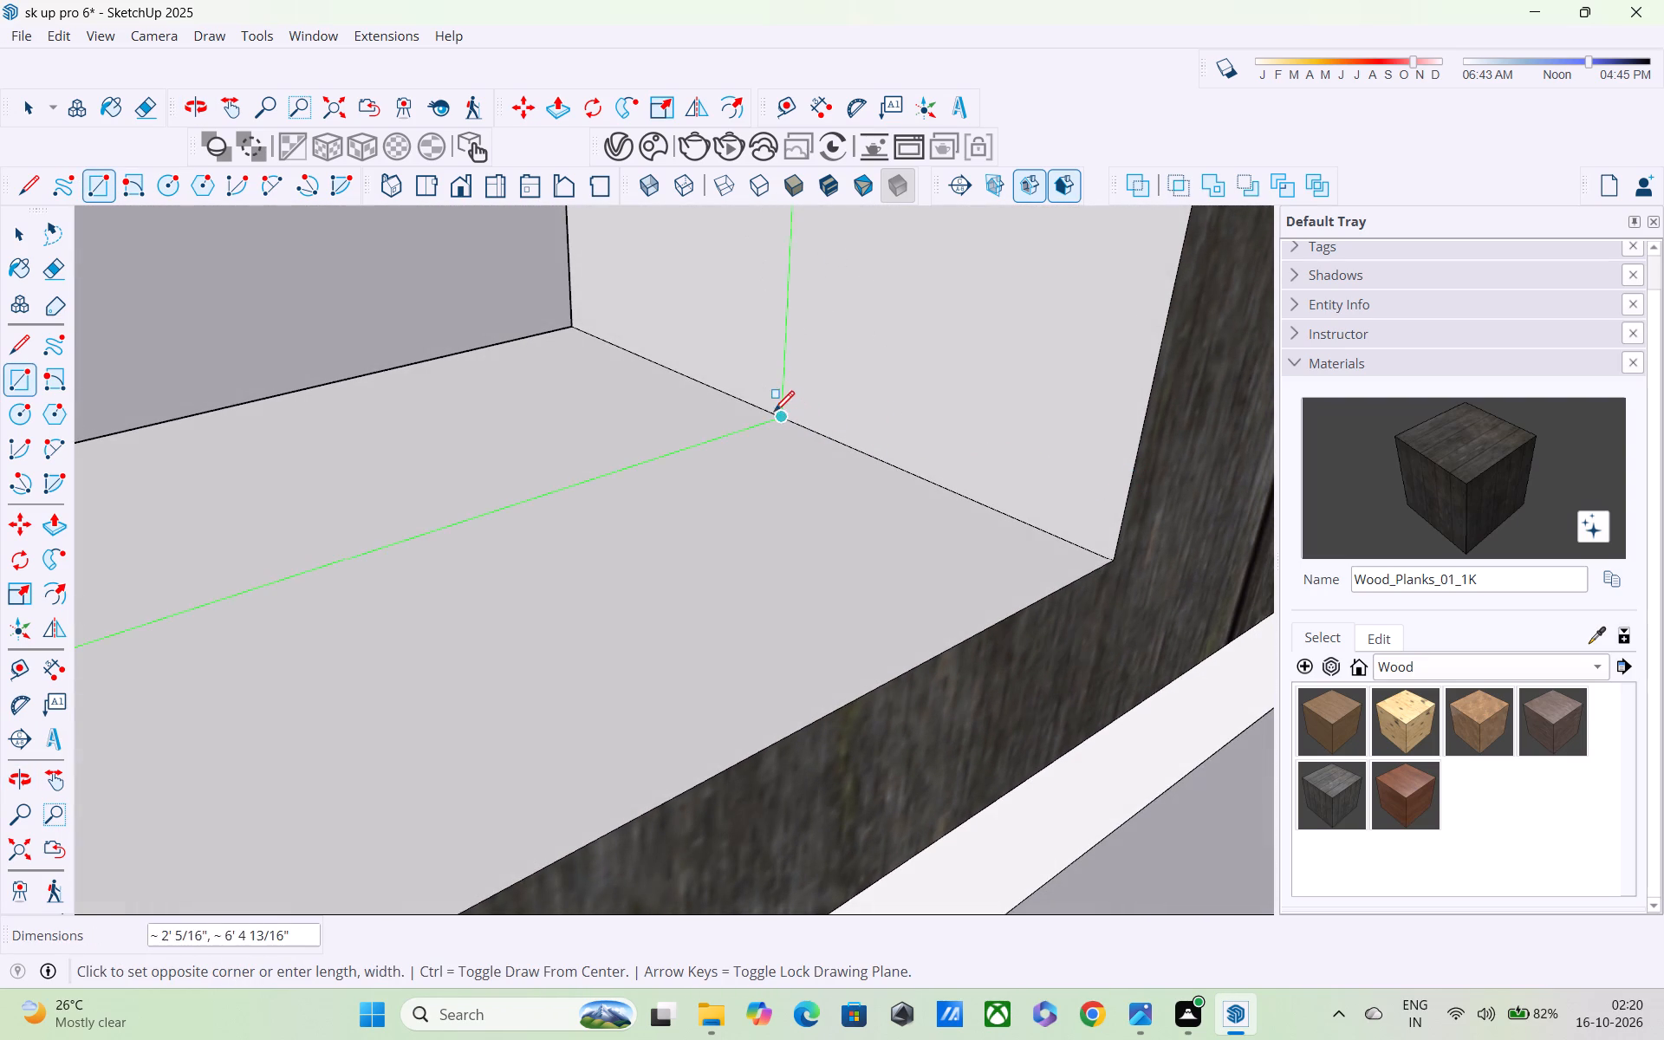
pyautogui.click(772, 420)
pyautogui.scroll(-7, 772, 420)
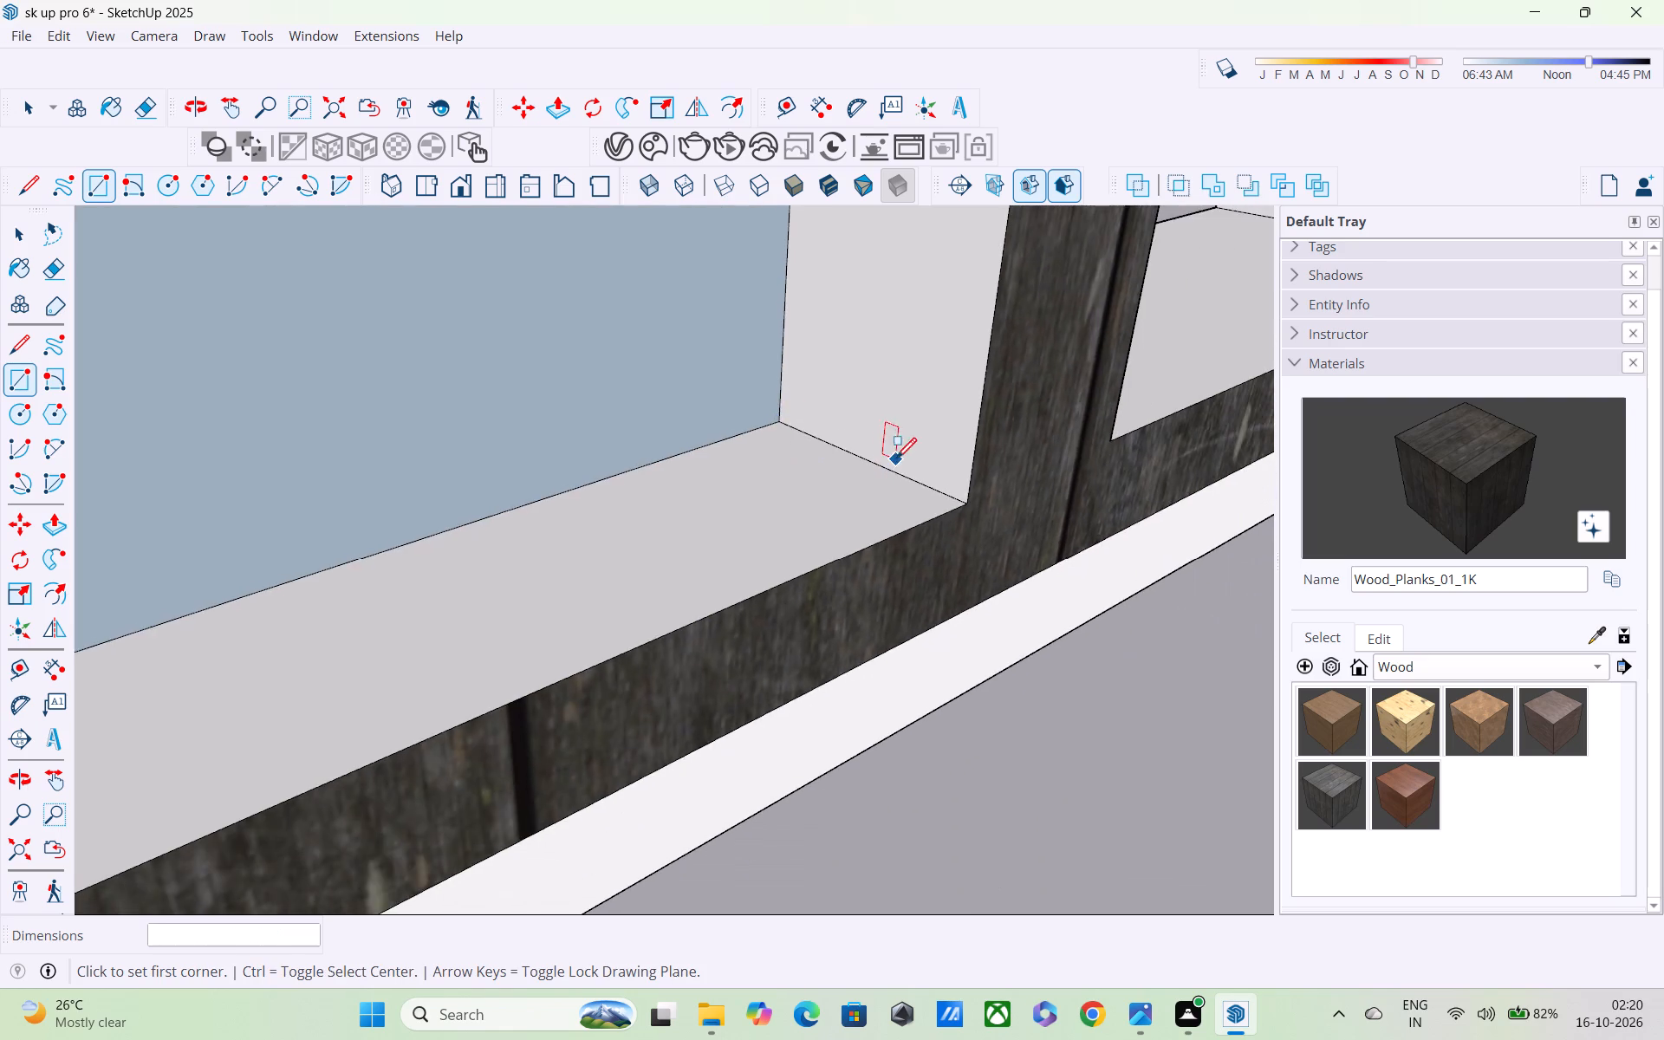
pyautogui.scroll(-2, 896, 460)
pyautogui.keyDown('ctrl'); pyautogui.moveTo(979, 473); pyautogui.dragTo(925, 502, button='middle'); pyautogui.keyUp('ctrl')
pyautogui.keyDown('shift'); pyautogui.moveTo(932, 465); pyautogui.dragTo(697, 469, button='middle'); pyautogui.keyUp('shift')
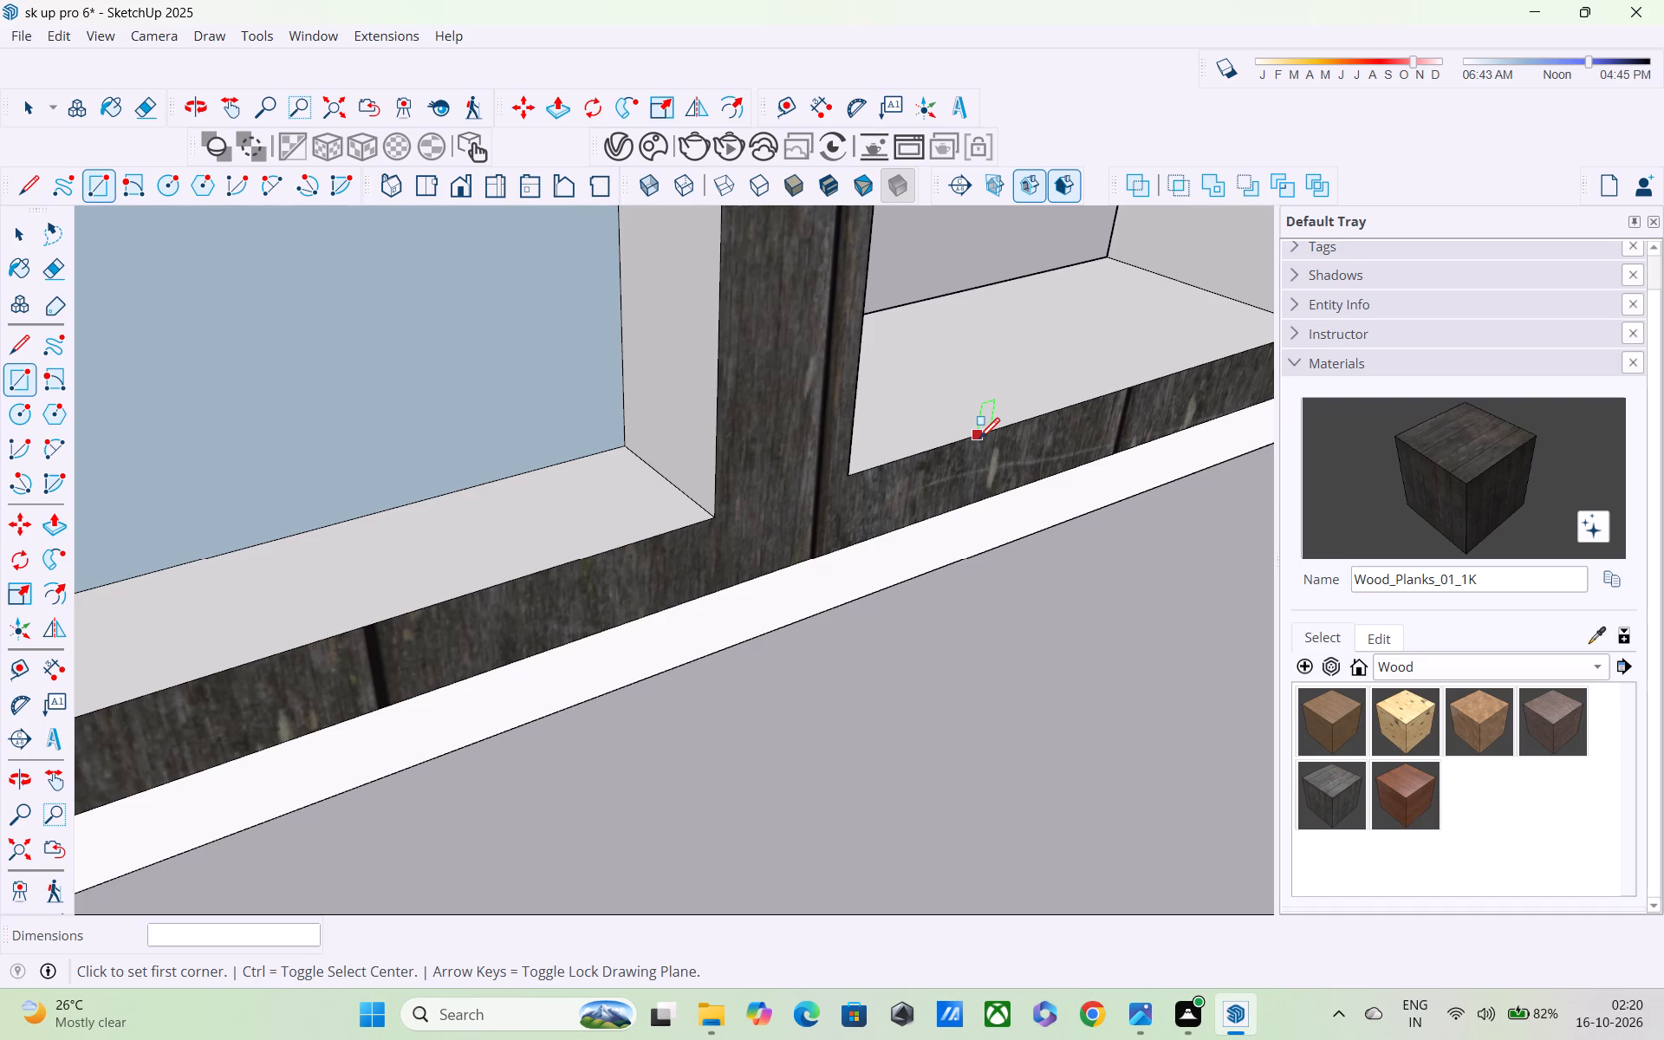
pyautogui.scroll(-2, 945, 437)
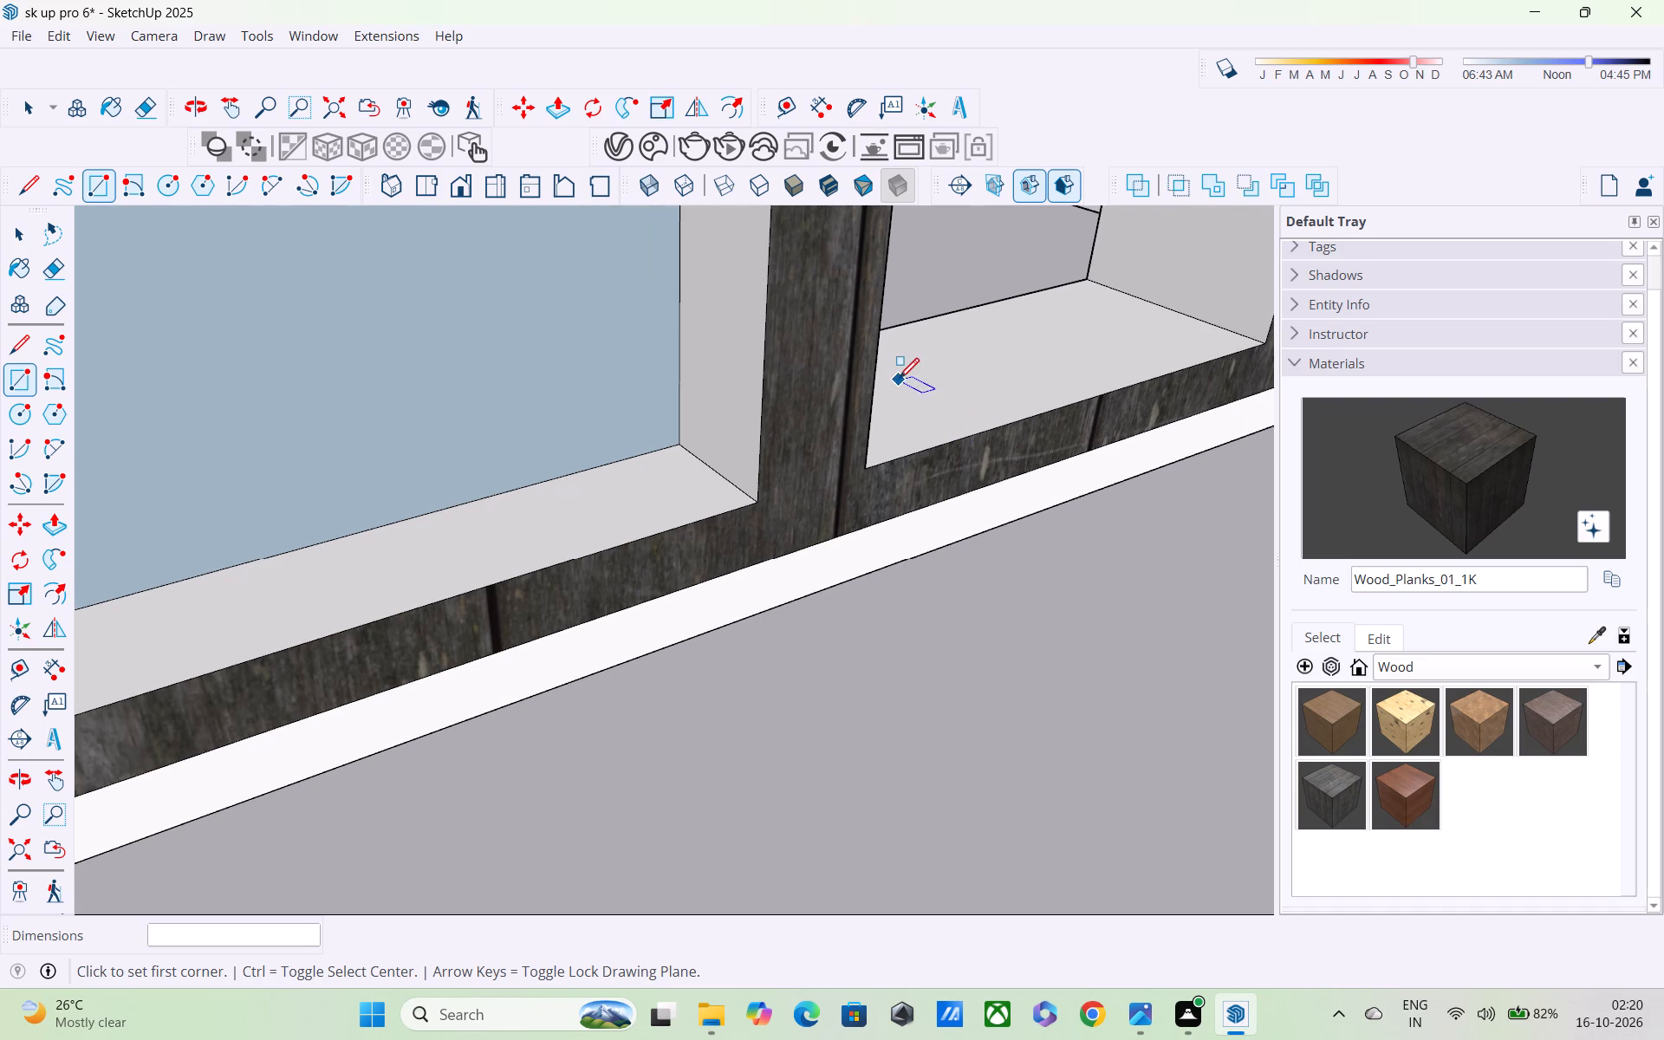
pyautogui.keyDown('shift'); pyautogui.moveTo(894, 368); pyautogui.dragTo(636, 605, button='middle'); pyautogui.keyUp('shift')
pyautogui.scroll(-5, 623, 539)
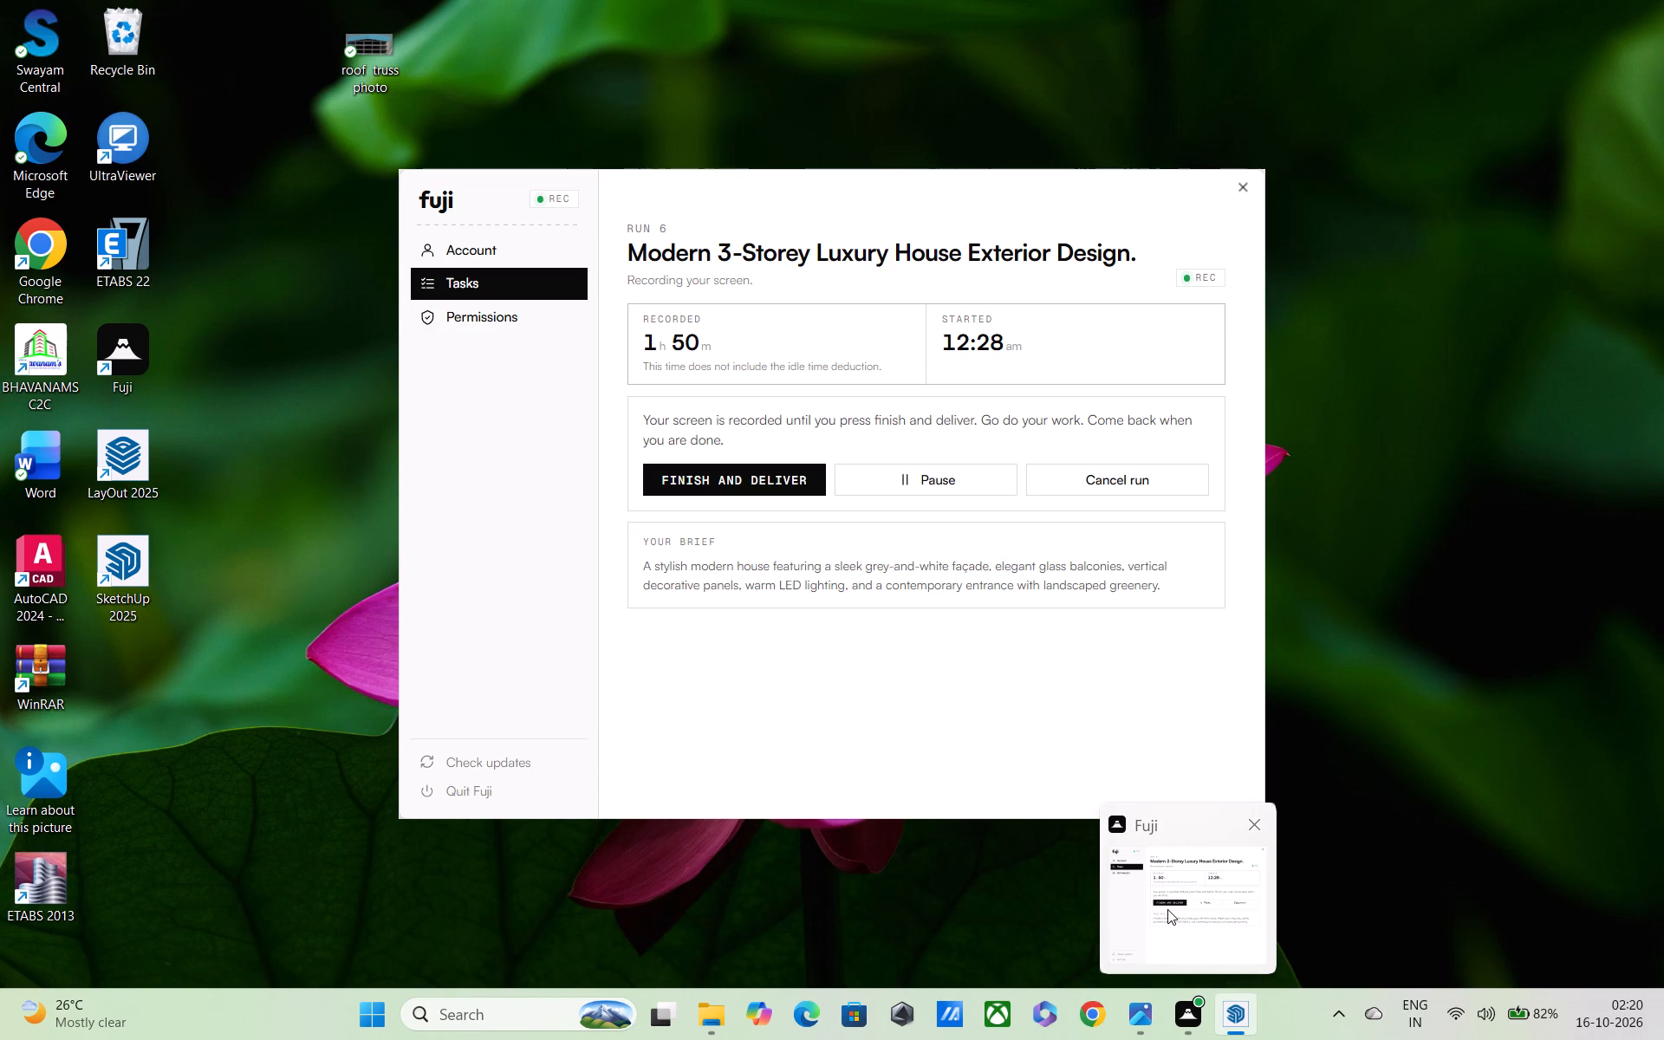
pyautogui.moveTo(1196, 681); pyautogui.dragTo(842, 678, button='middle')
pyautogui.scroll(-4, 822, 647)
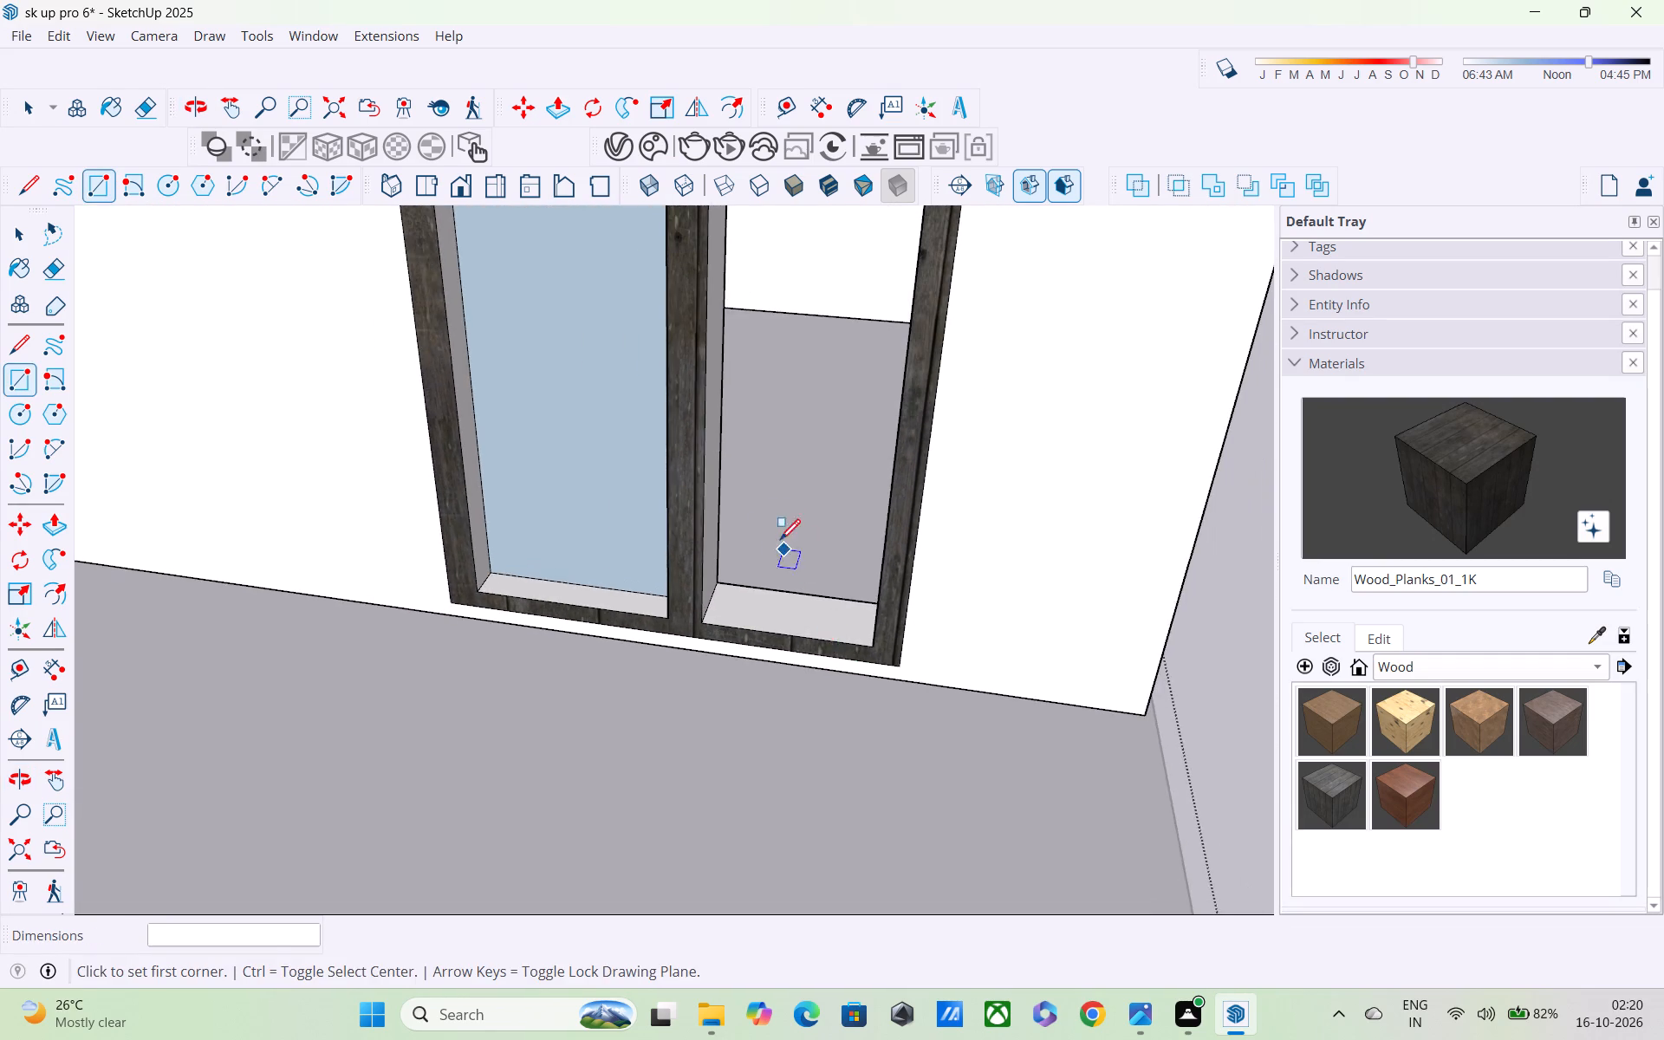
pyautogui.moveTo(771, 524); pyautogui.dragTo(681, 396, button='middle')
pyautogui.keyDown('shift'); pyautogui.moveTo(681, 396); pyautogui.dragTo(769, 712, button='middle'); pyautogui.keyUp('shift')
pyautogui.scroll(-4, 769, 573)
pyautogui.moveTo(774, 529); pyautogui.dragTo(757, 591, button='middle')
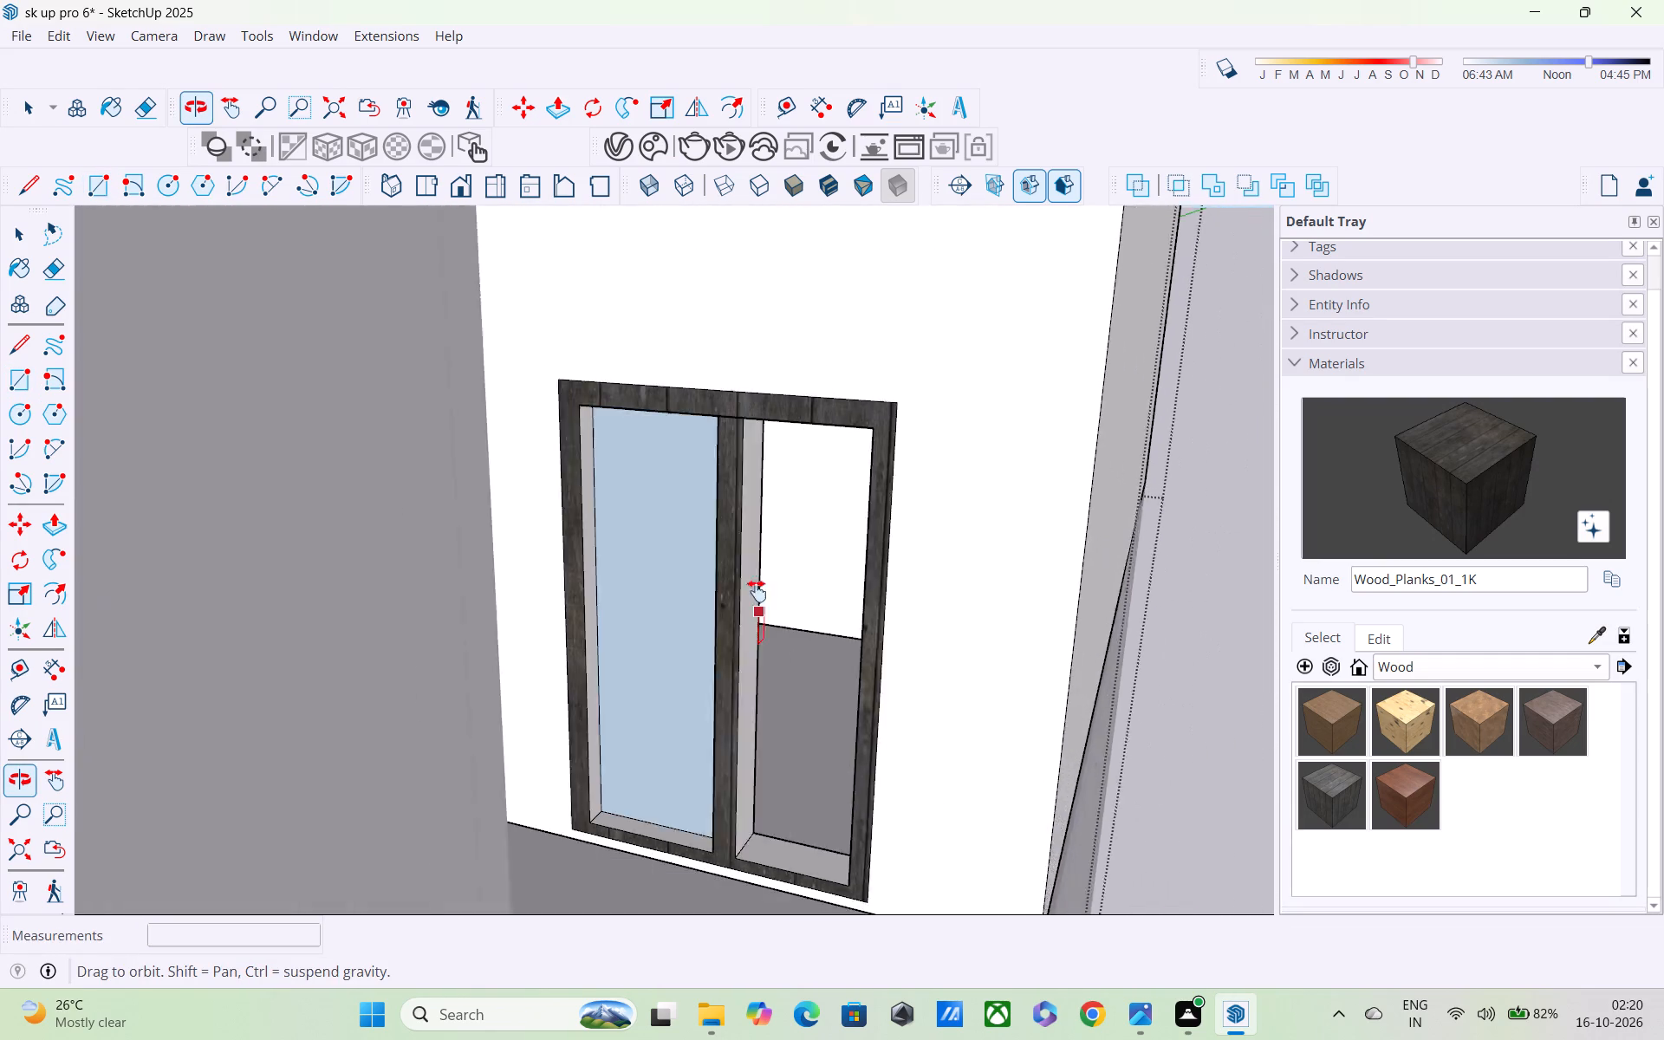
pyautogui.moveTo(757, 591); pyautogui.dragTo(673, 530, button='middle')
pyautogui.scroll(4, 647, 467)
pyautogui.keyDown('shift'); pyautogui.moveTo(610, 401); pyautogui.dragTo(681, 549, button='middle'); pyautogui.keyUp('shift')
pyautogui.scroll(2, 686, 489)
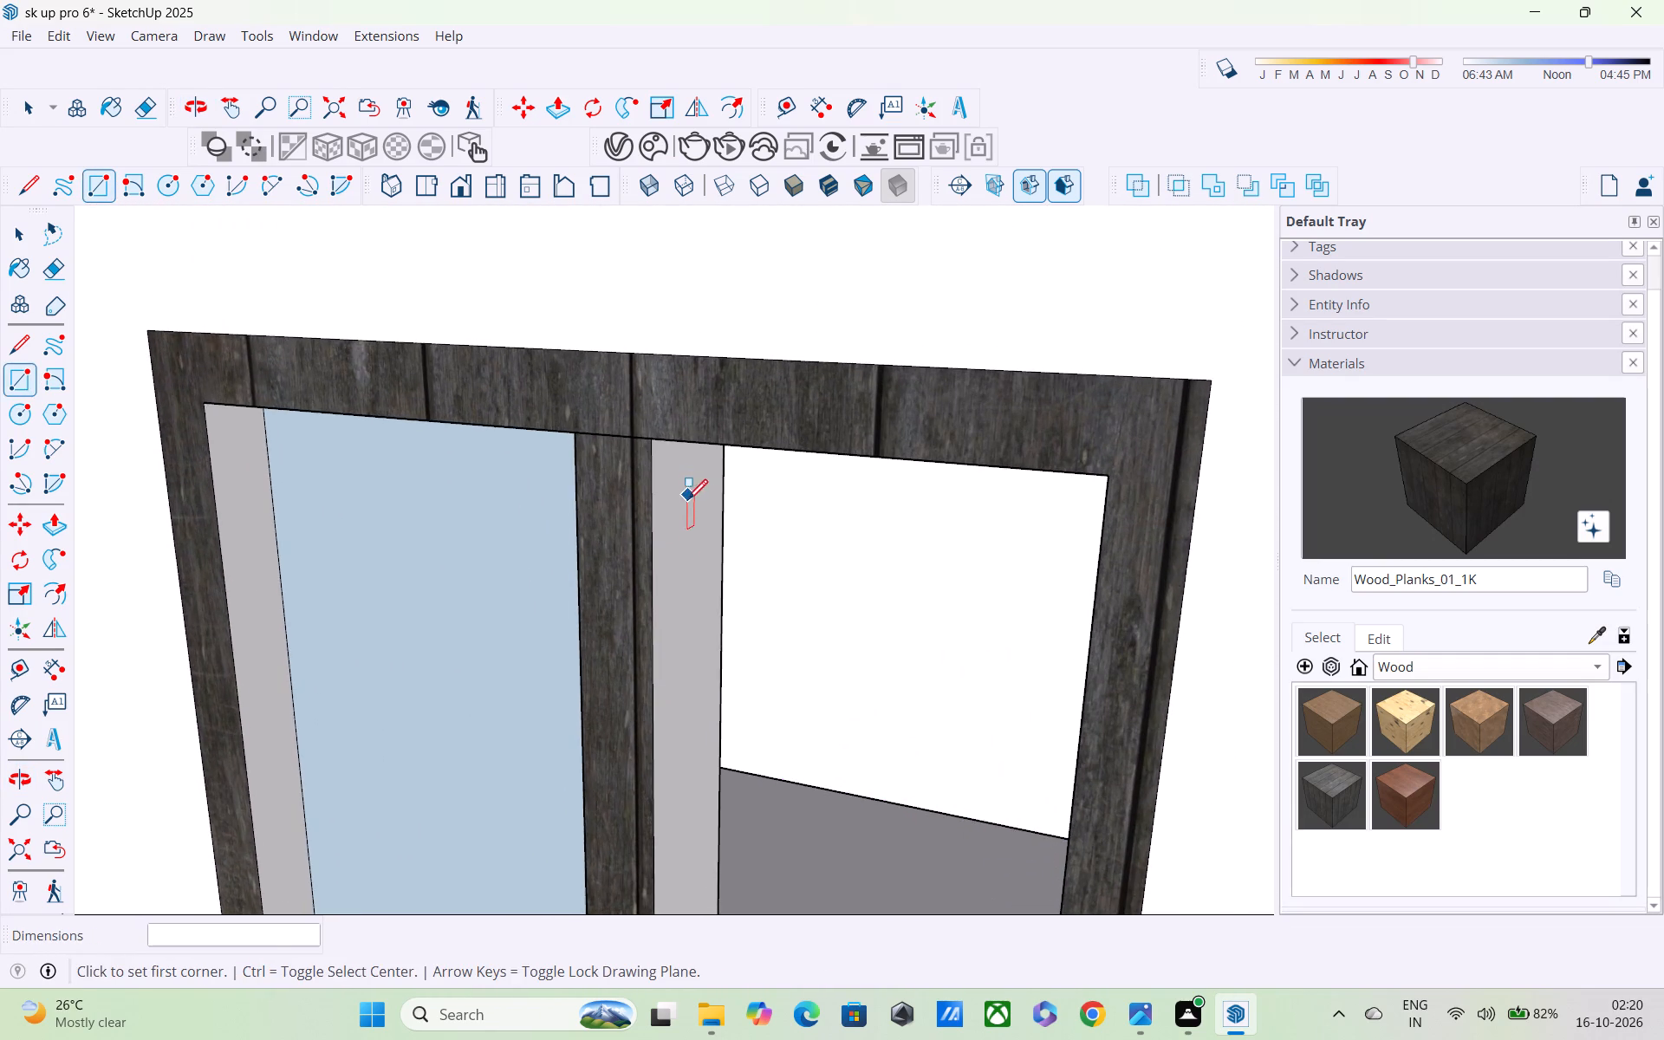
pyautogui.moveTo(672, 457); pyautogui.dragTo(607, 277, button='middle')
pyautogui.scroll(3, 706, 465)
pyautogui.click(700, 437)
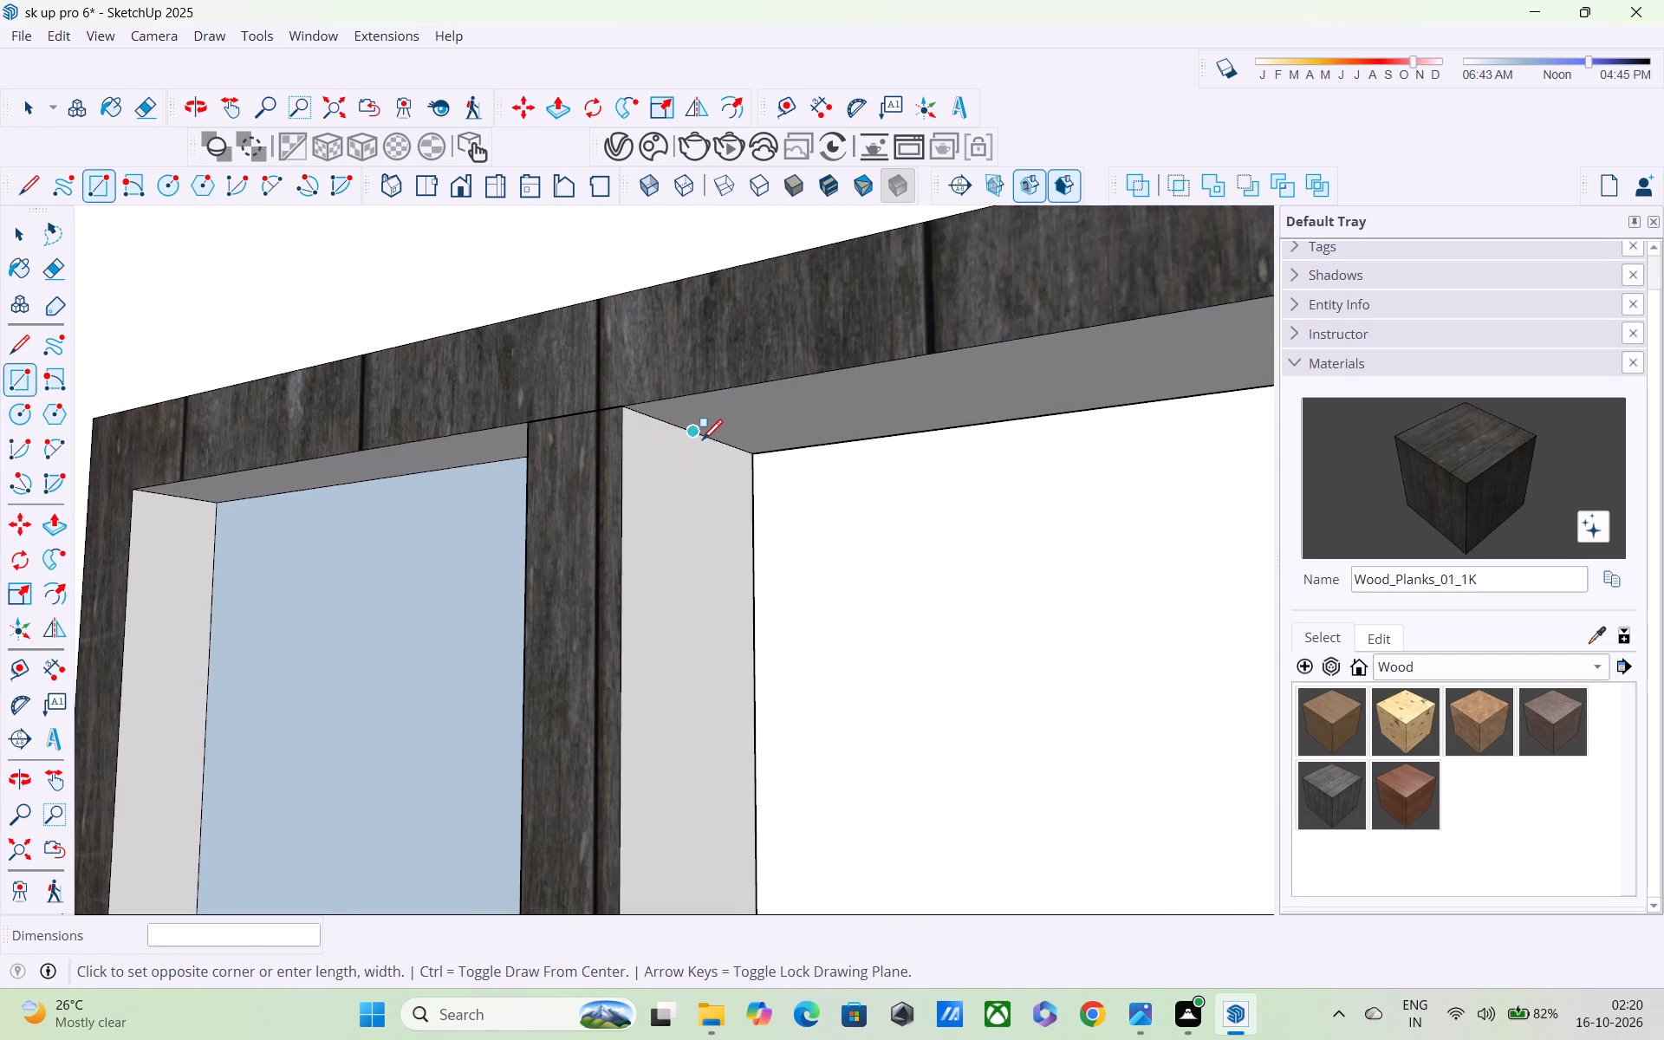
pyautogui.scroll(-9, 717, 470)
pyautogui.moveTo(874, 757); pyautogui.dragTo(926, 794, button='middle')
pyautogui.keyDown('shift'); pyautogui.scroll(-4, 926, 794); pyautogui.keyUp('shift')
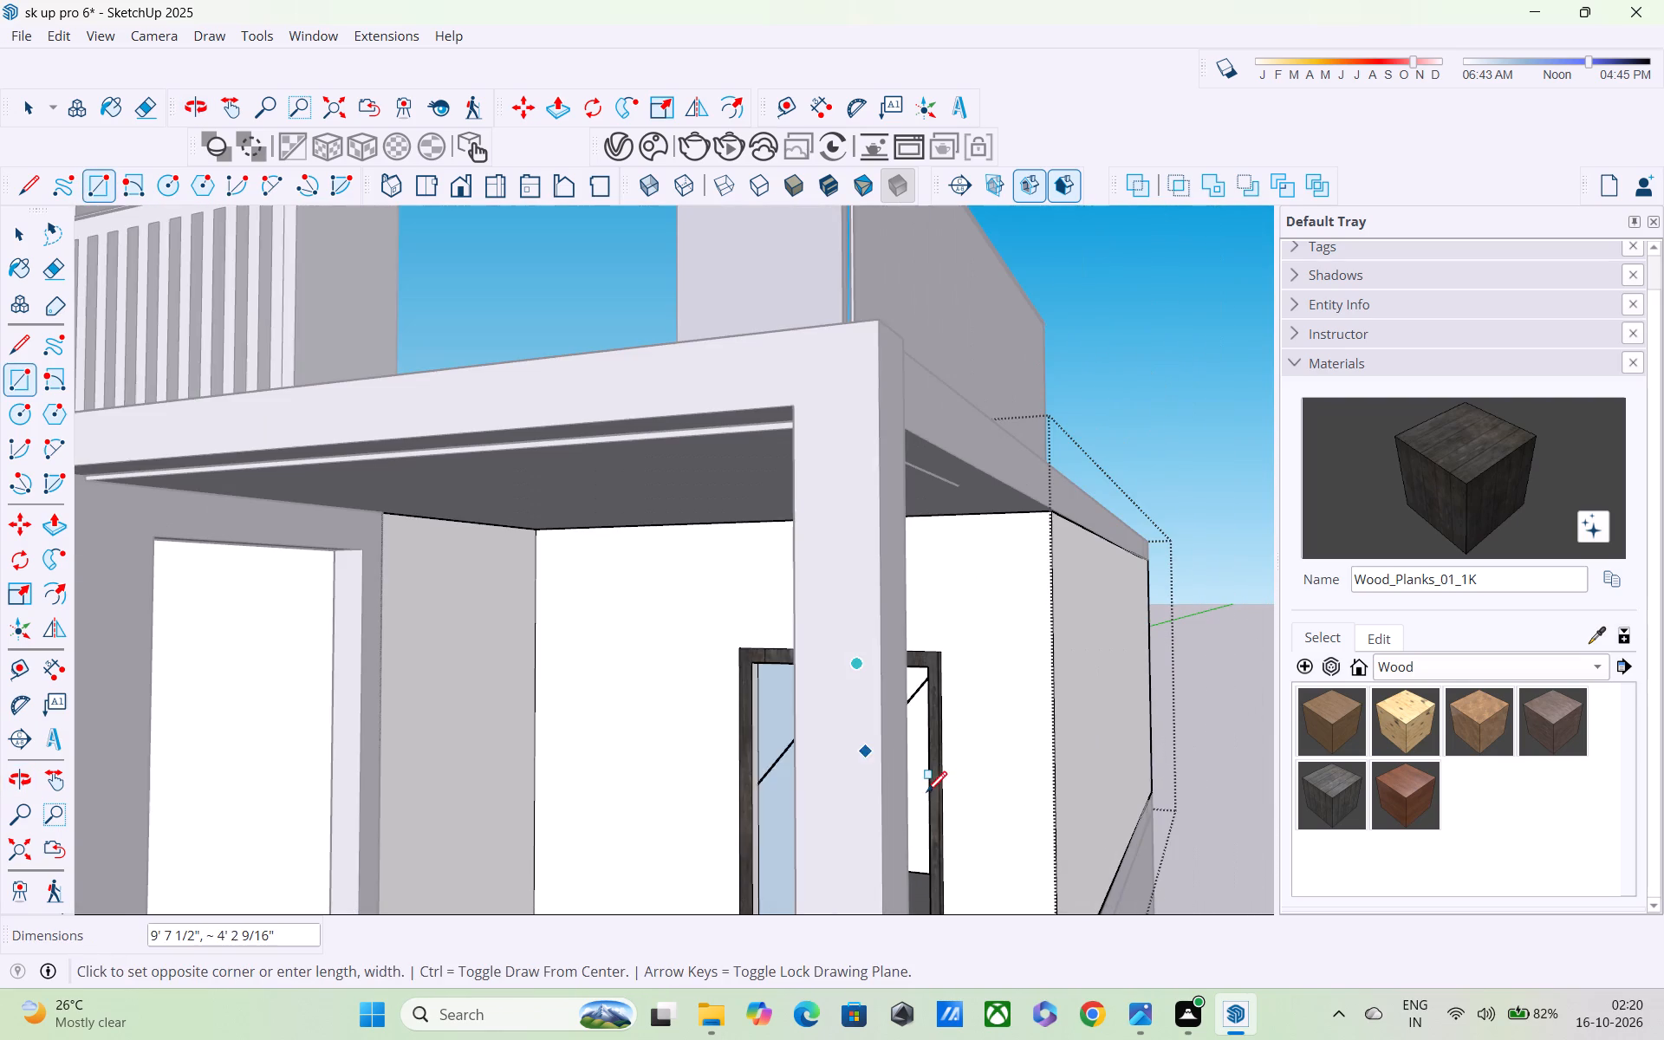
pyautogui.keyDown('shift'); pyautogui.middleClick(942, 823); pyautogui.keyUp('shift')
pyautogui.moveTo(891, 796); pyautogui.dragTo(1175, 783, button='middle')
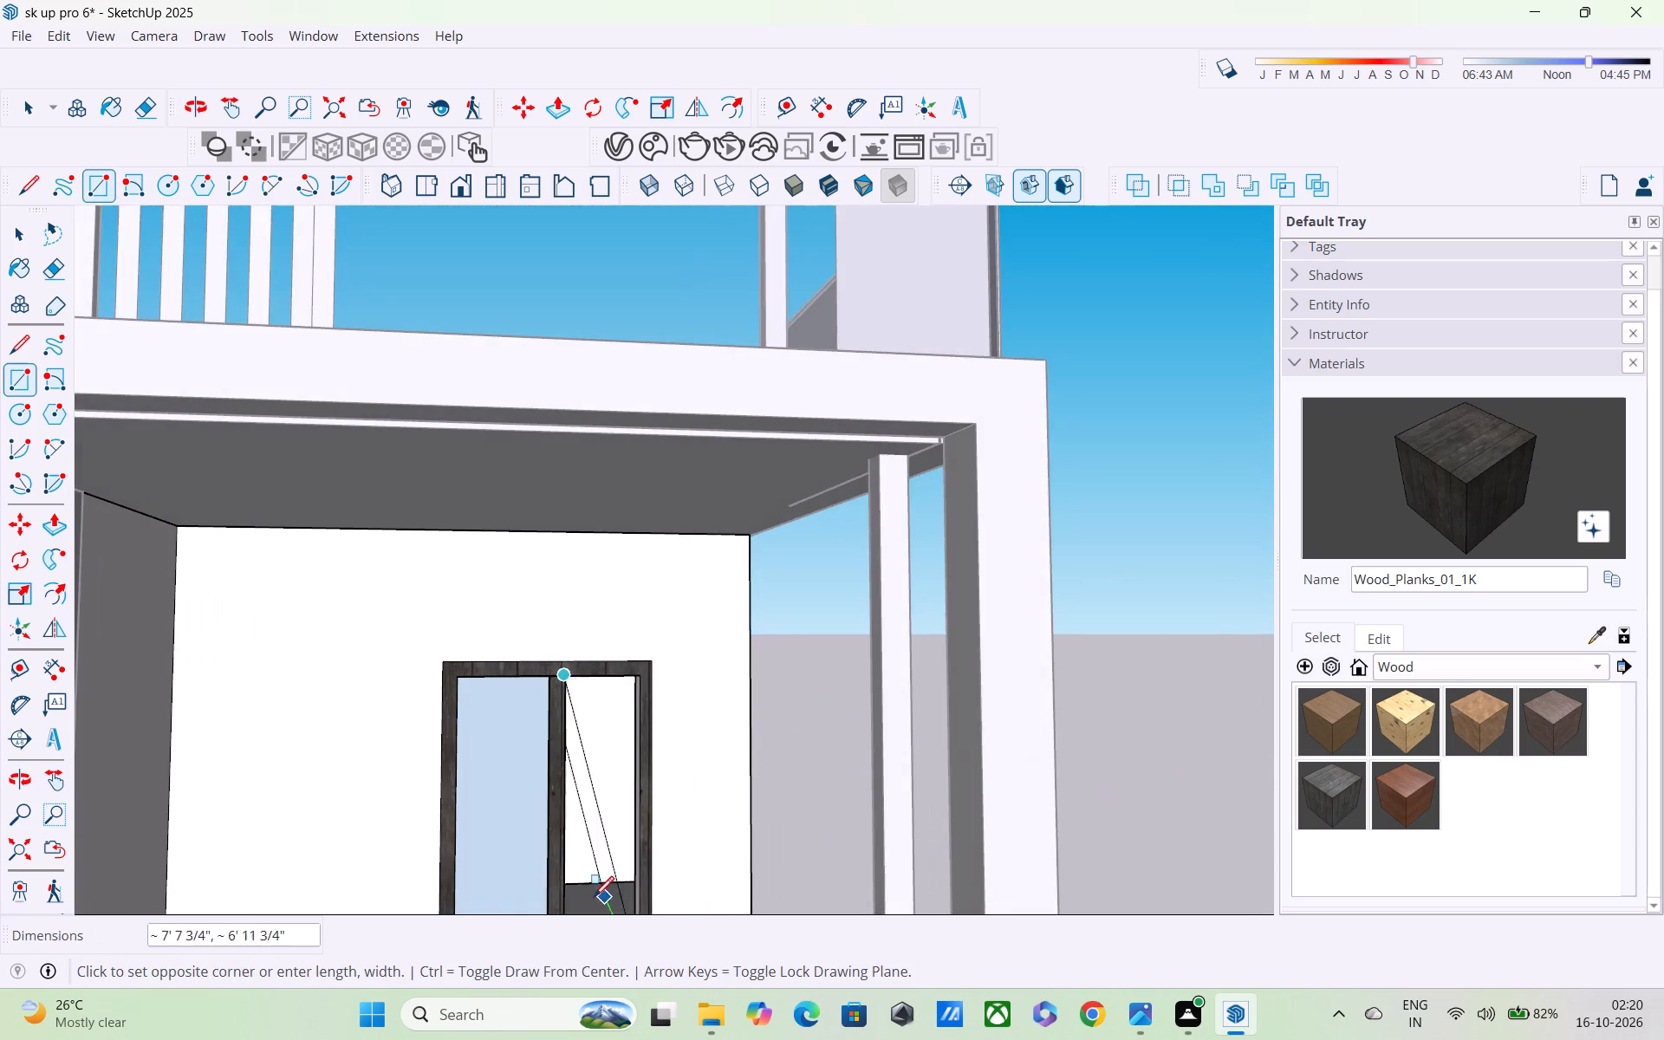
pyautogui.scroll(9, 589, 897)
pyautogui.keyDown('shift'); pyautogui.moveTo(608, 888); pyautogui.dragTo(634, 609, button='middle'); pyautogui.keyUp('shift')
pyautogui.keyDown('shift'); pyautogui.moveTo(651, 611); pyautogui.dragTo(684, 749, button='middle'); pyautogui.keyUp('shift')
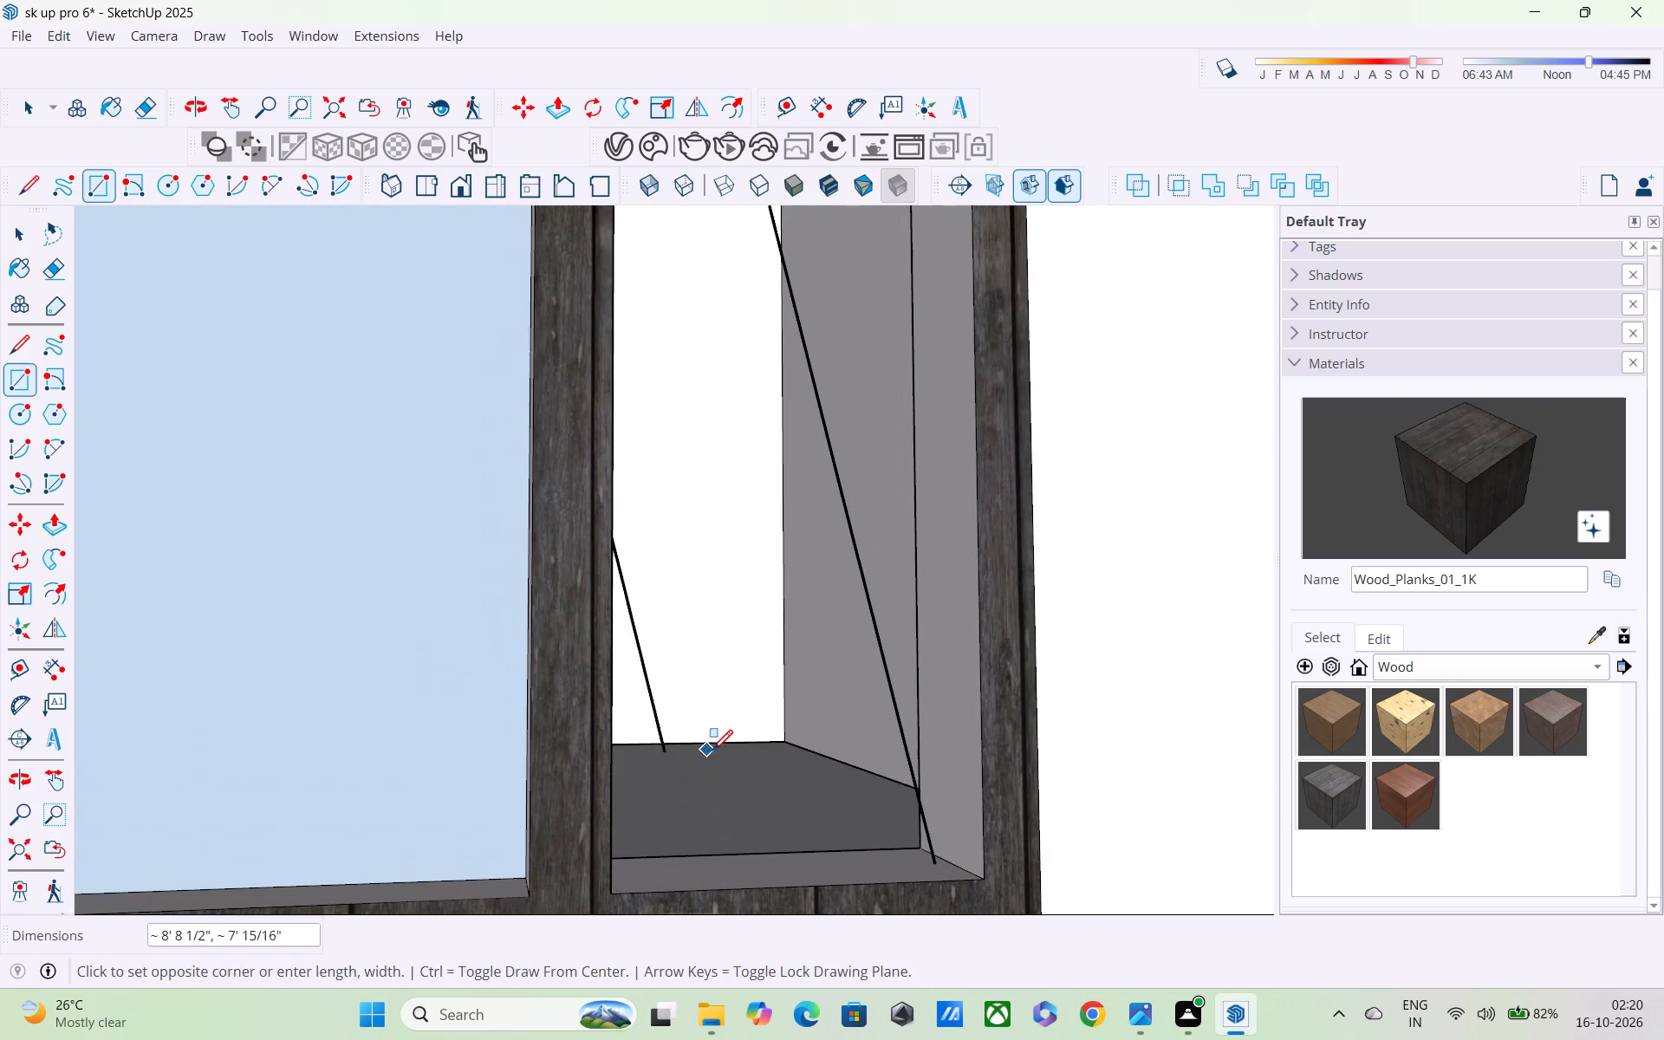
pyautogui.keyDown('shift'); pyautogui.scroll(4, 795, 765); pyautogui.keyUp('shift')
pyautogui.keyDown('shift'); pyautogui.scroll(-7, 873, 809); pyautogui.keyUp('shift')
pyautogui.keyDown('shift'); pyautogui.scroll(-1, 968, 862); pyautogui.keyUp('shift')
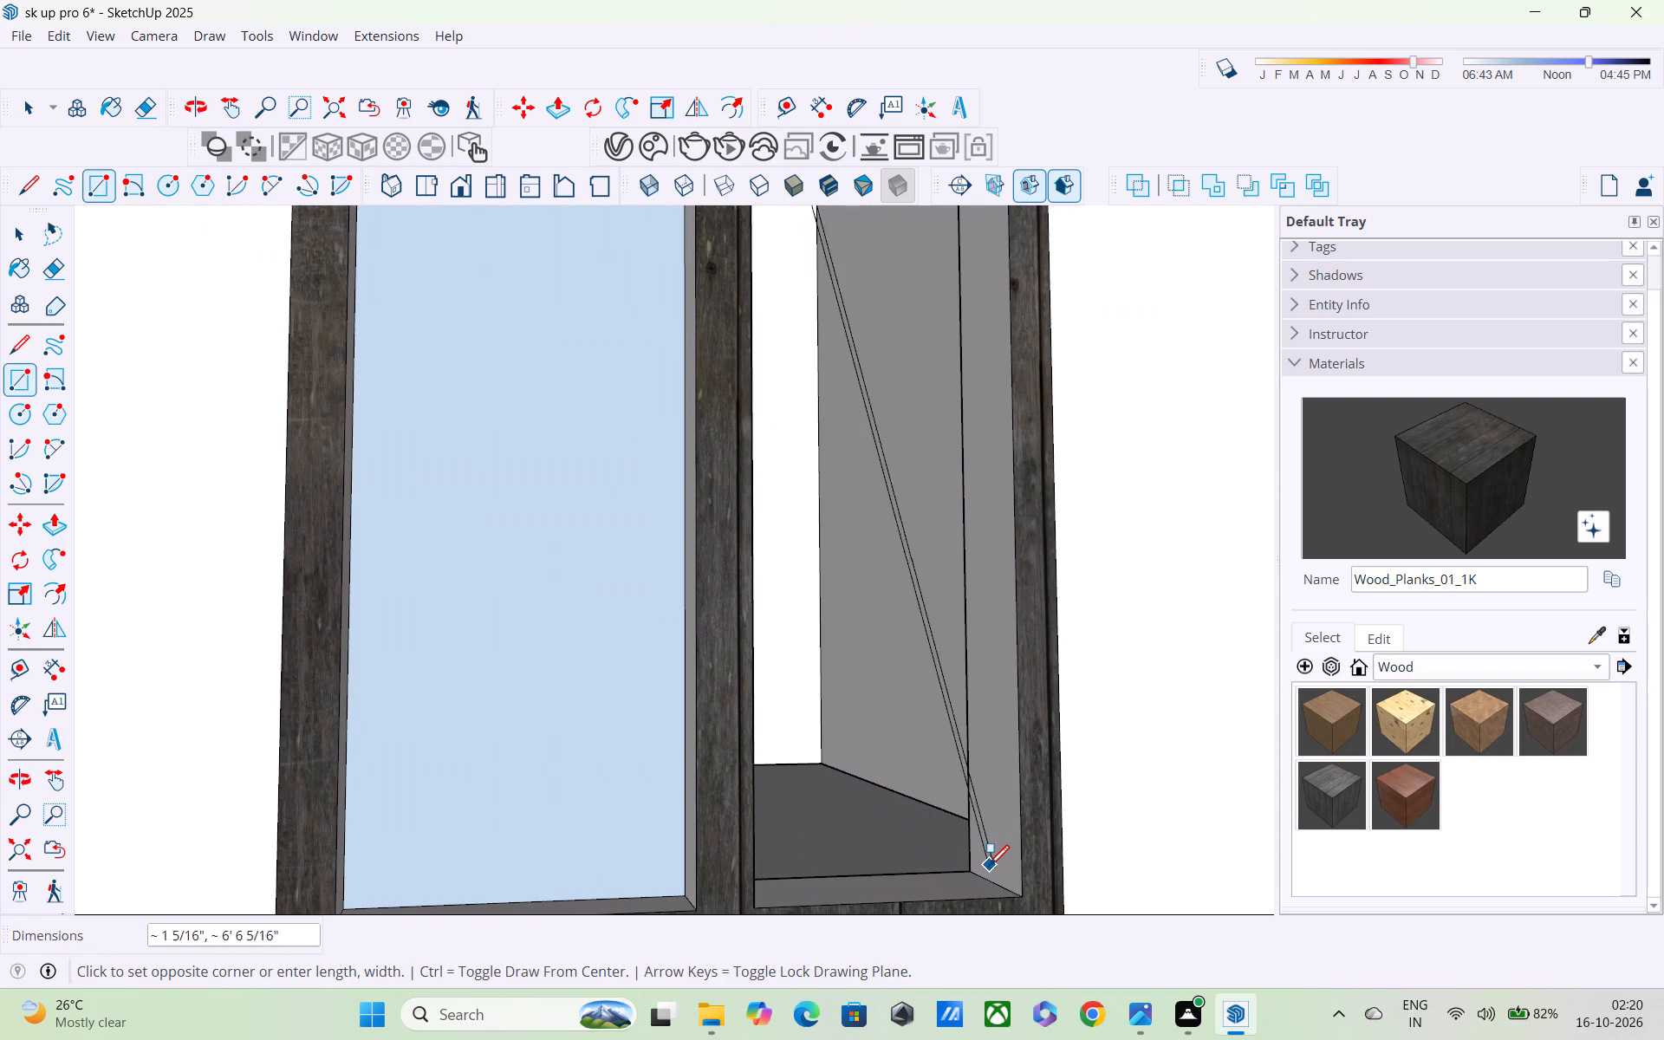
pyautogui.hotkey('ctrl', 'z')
# Draw a pane rectangle about 1' 8 3/16" by 6' 4 13/16" at mid-depth in the doorway opening nearer the parapet side.
pyautogui.click(991, 877)
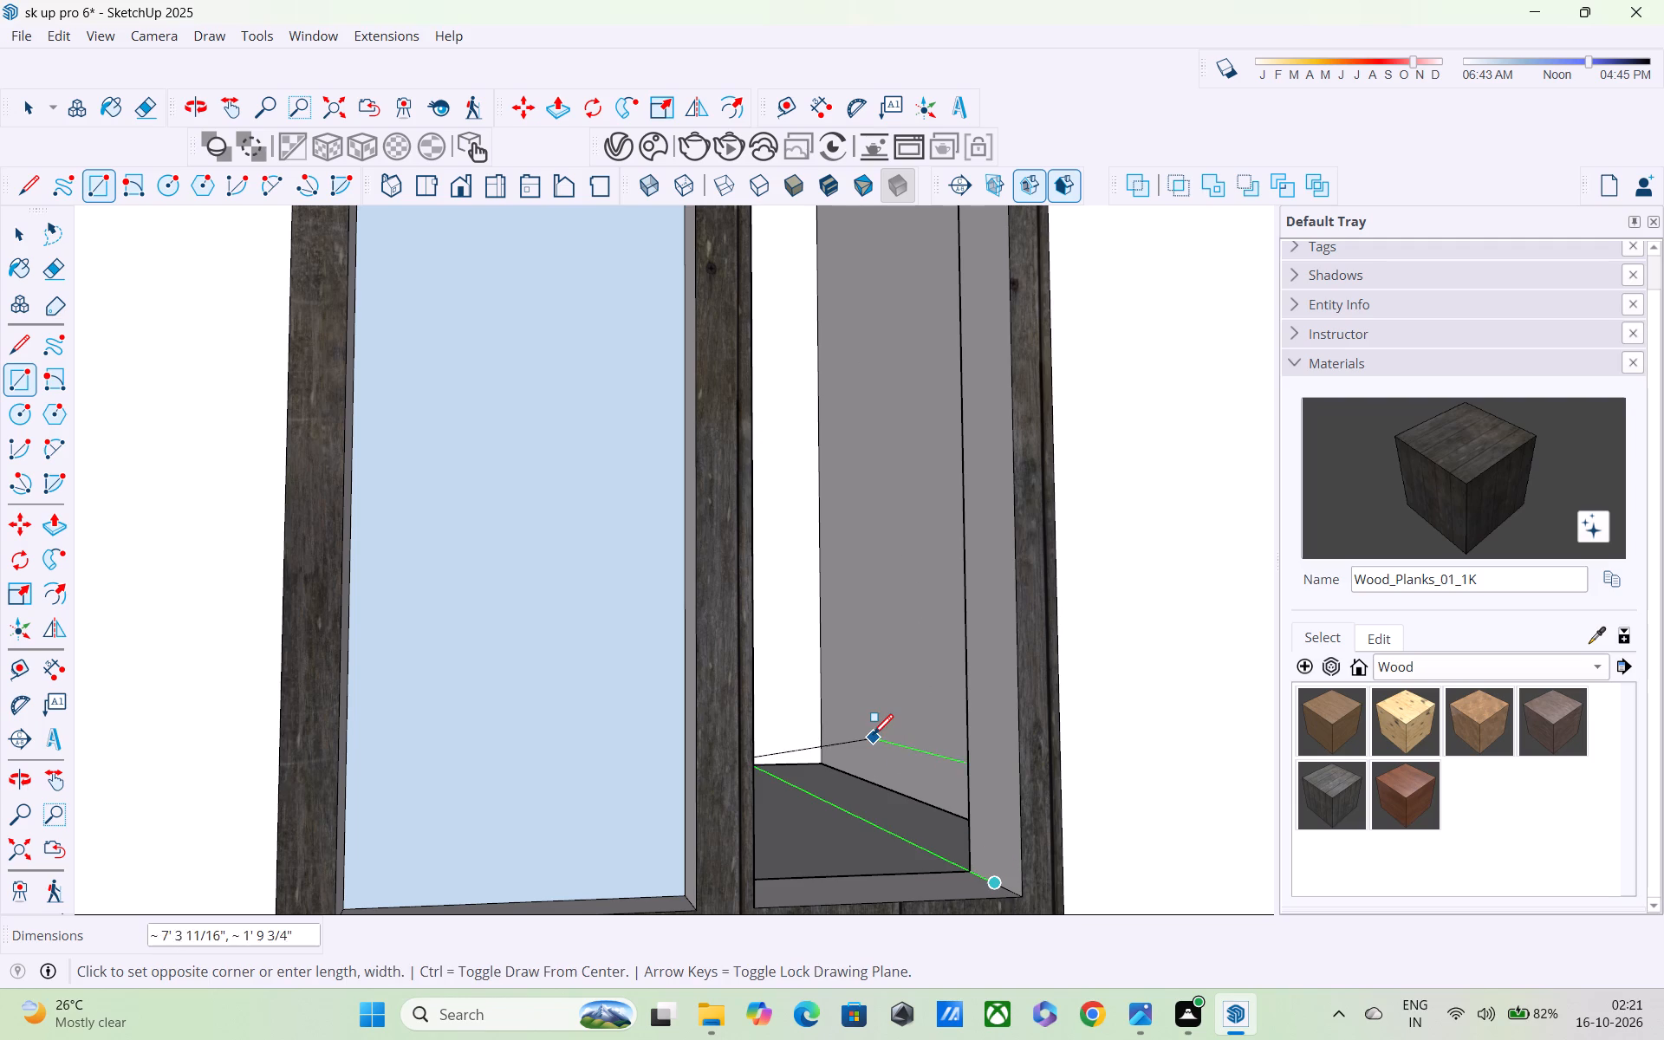
pyautogui.keyDown('shift'); pyautogui.moveTo(875, 743); pyautogui.dragTo(889, 900, button='middle'); pyautogui.keyUp('shift')
pyautogui.scroll(1, 852, 711)
pyautogui.scroll(-4, 840, 662)
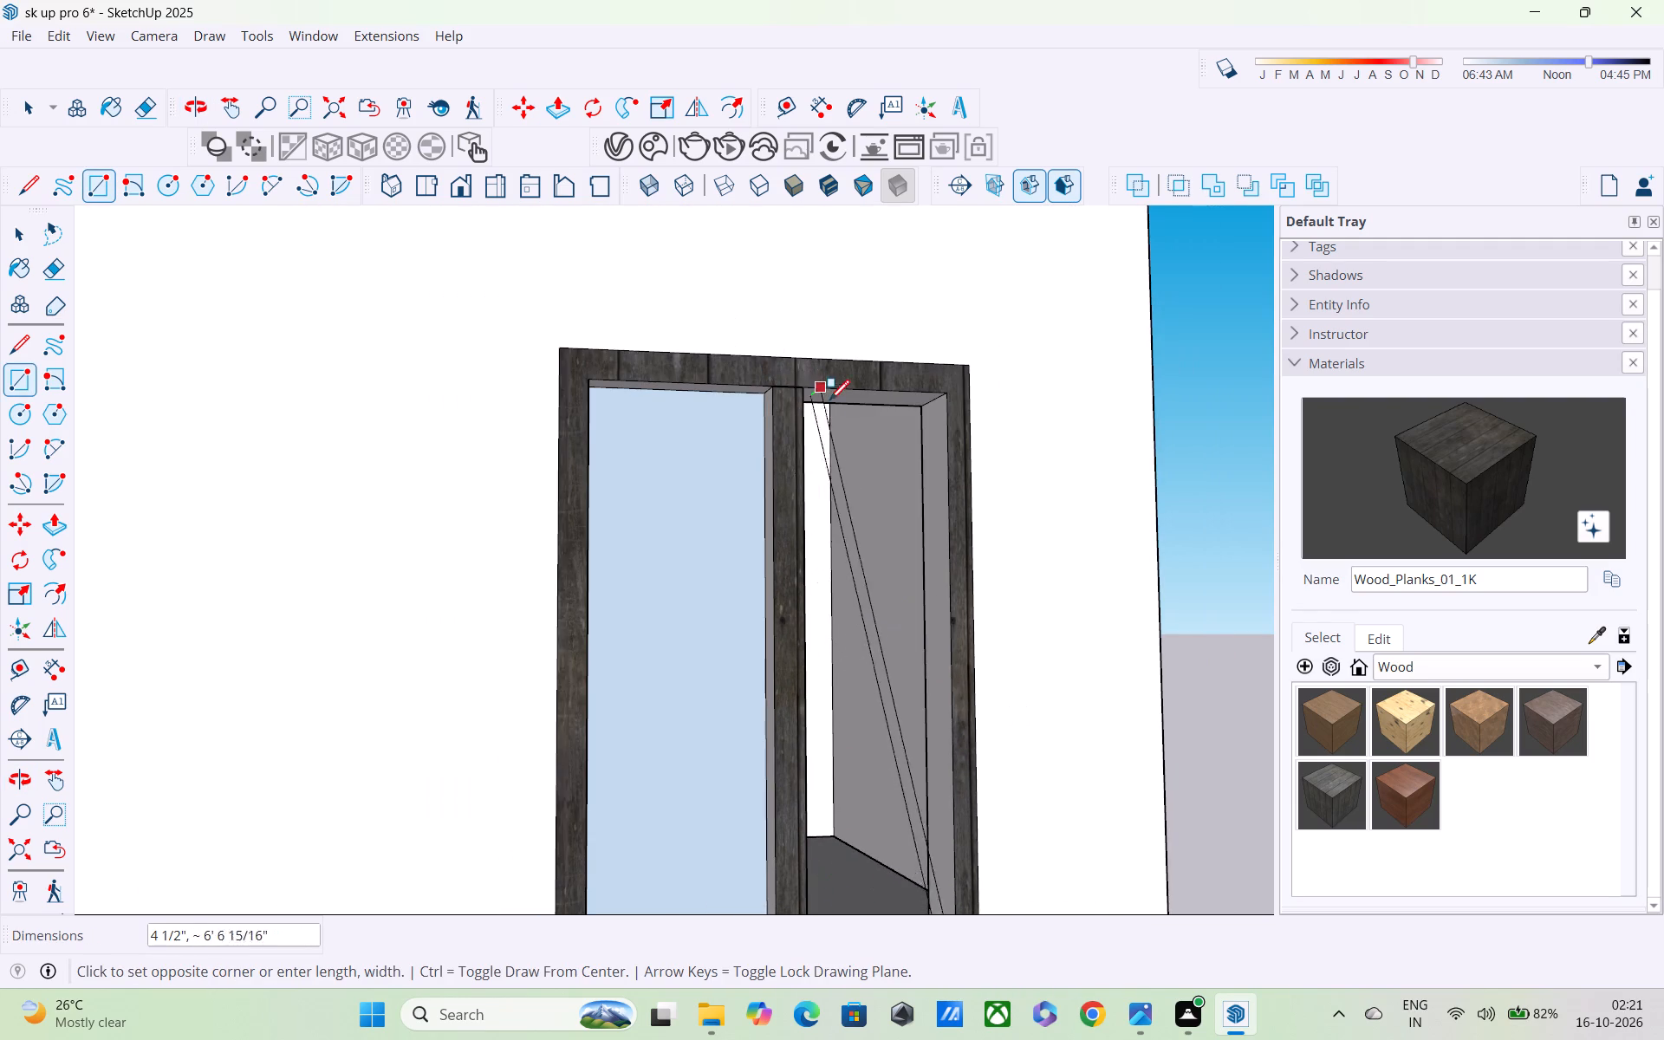
pyautogui.scroll(4, 833, 406)
pyautogui.moveTo(831, 406); pyautogui.dragTo(686, 416, button='middle')
pyautogui.scroll(-1, 695, 426)
pyautogui.scroll(1, 307, 510)
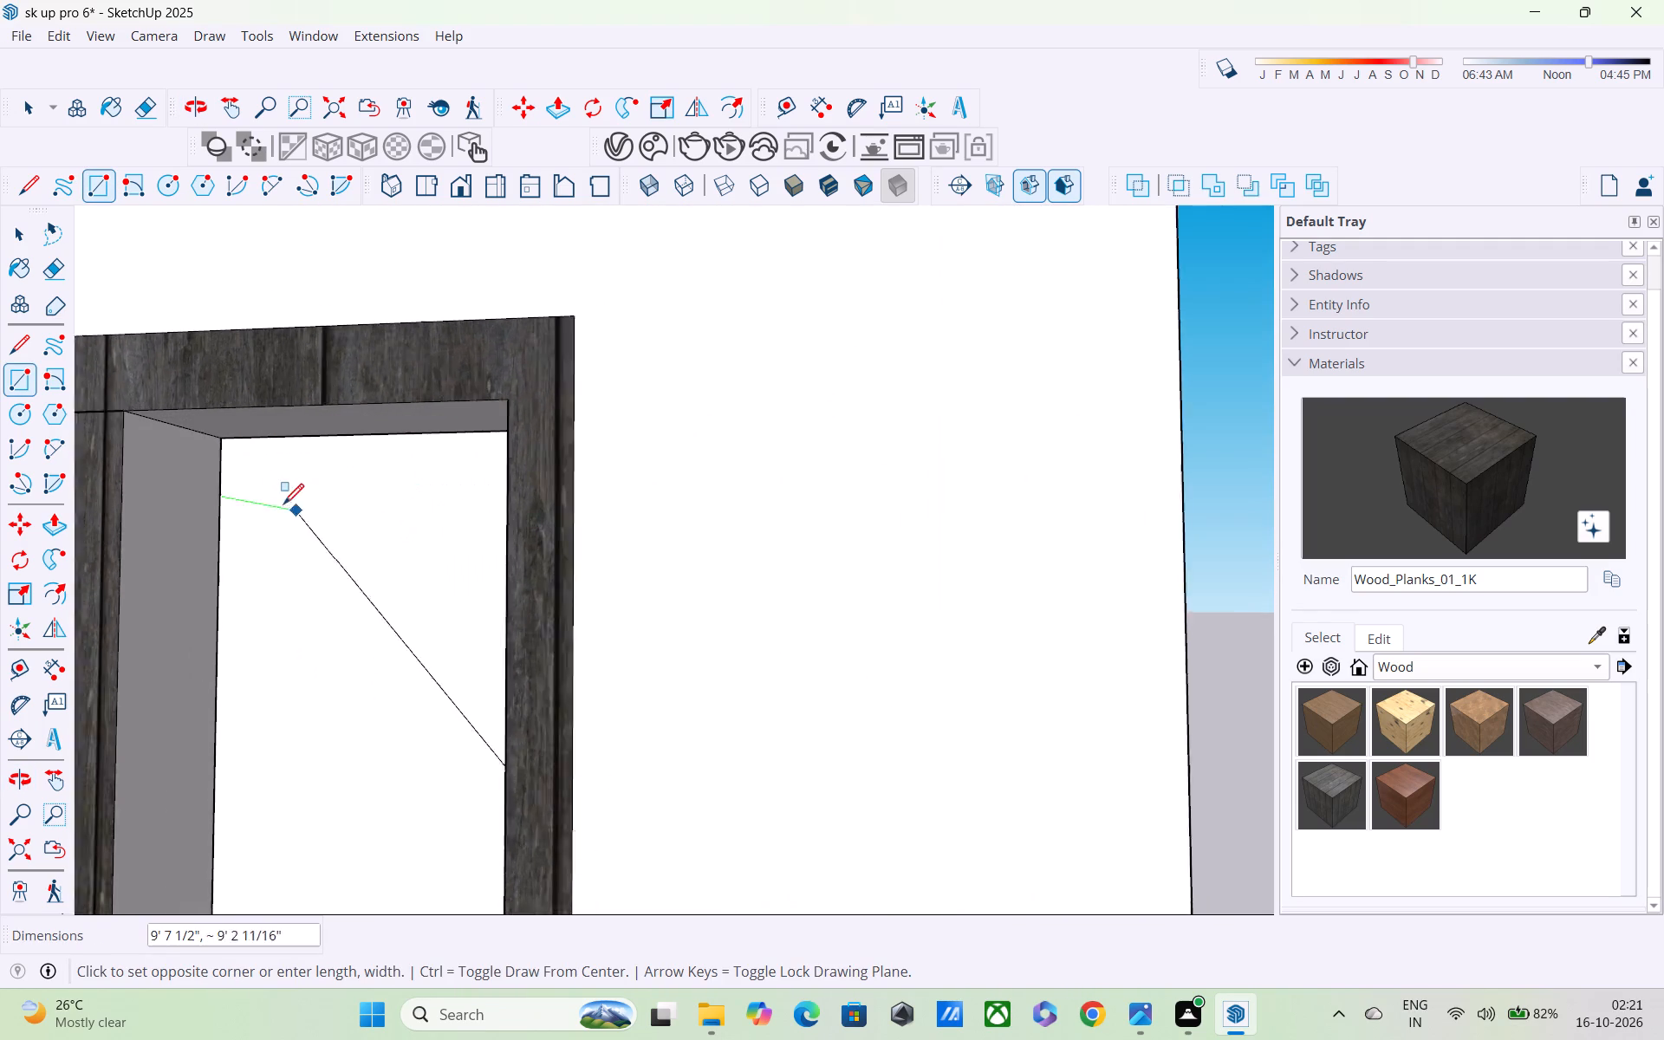
pyautogui.scroll(1, 283, 506)
pyautogui.click(140, 392)
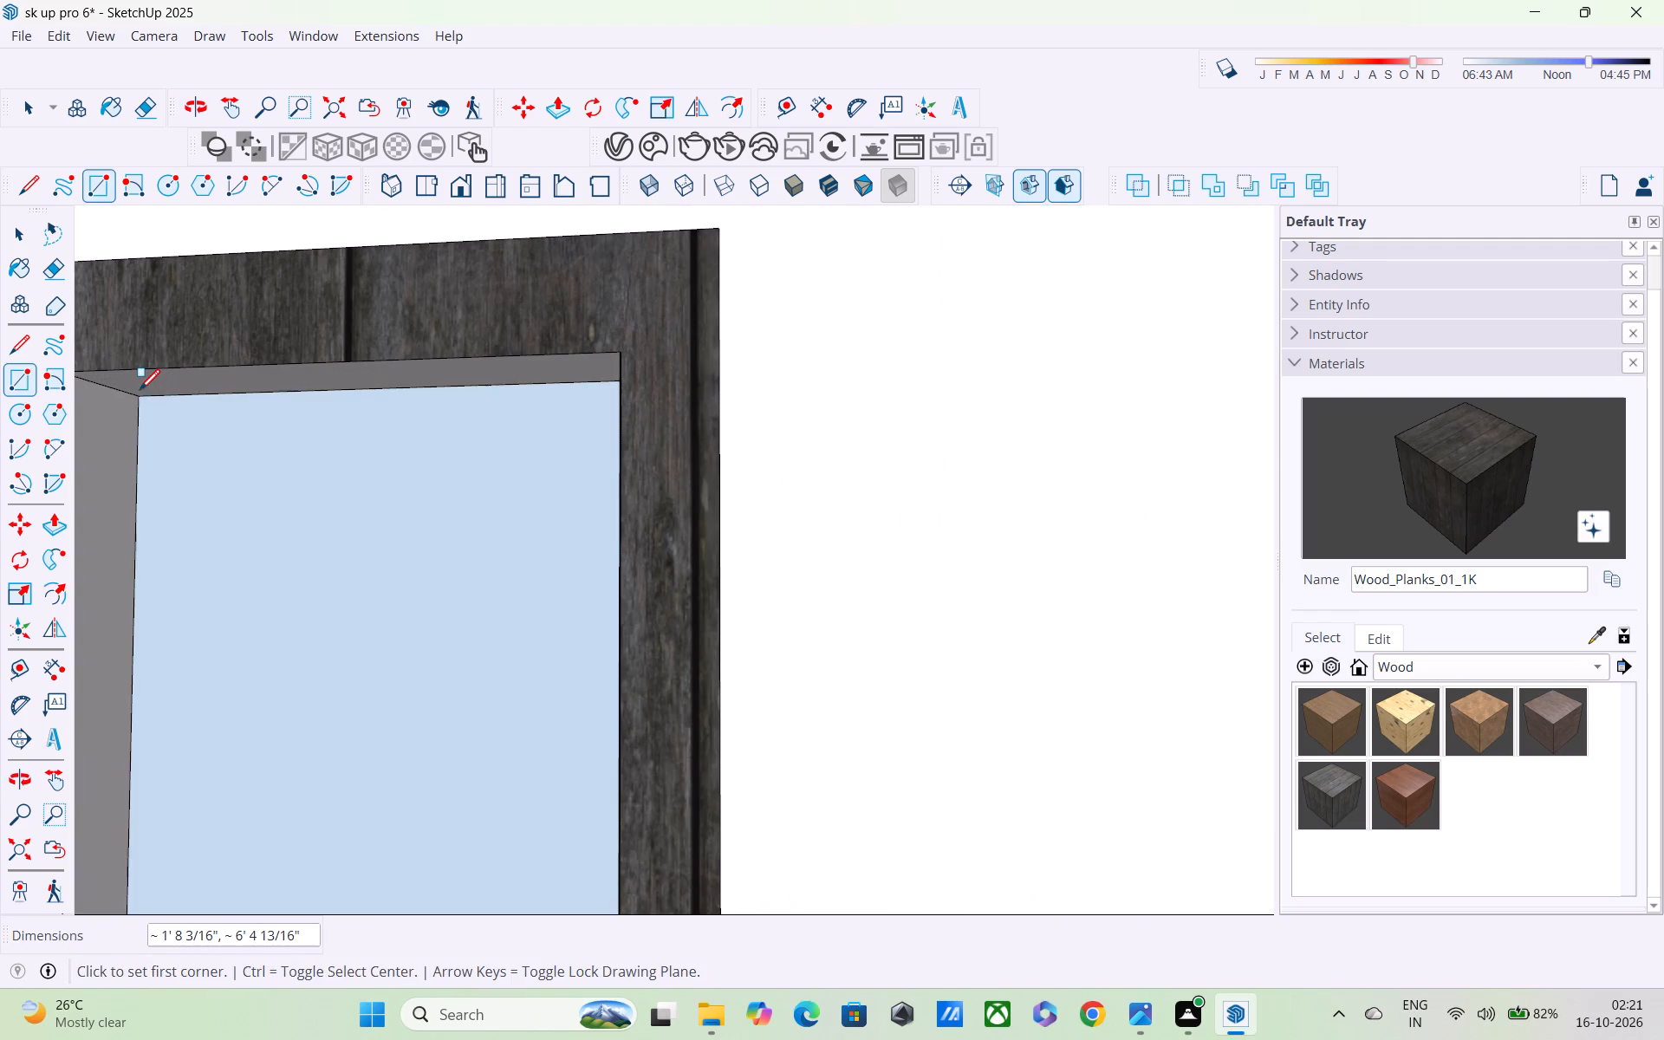
# Paint both panes of the middle balcony's back-wall doorway with Glass_Basic_01 and close the wall group.
pyautogui.scroll(-7, 173, 434)
pyautogui.moveTo(288, 504); pyautogui.dragTo(517, 518, button='middle')
pyautogui.scroll(1, 517, 518)
pyautogui.scroll(-9, 517, 518)
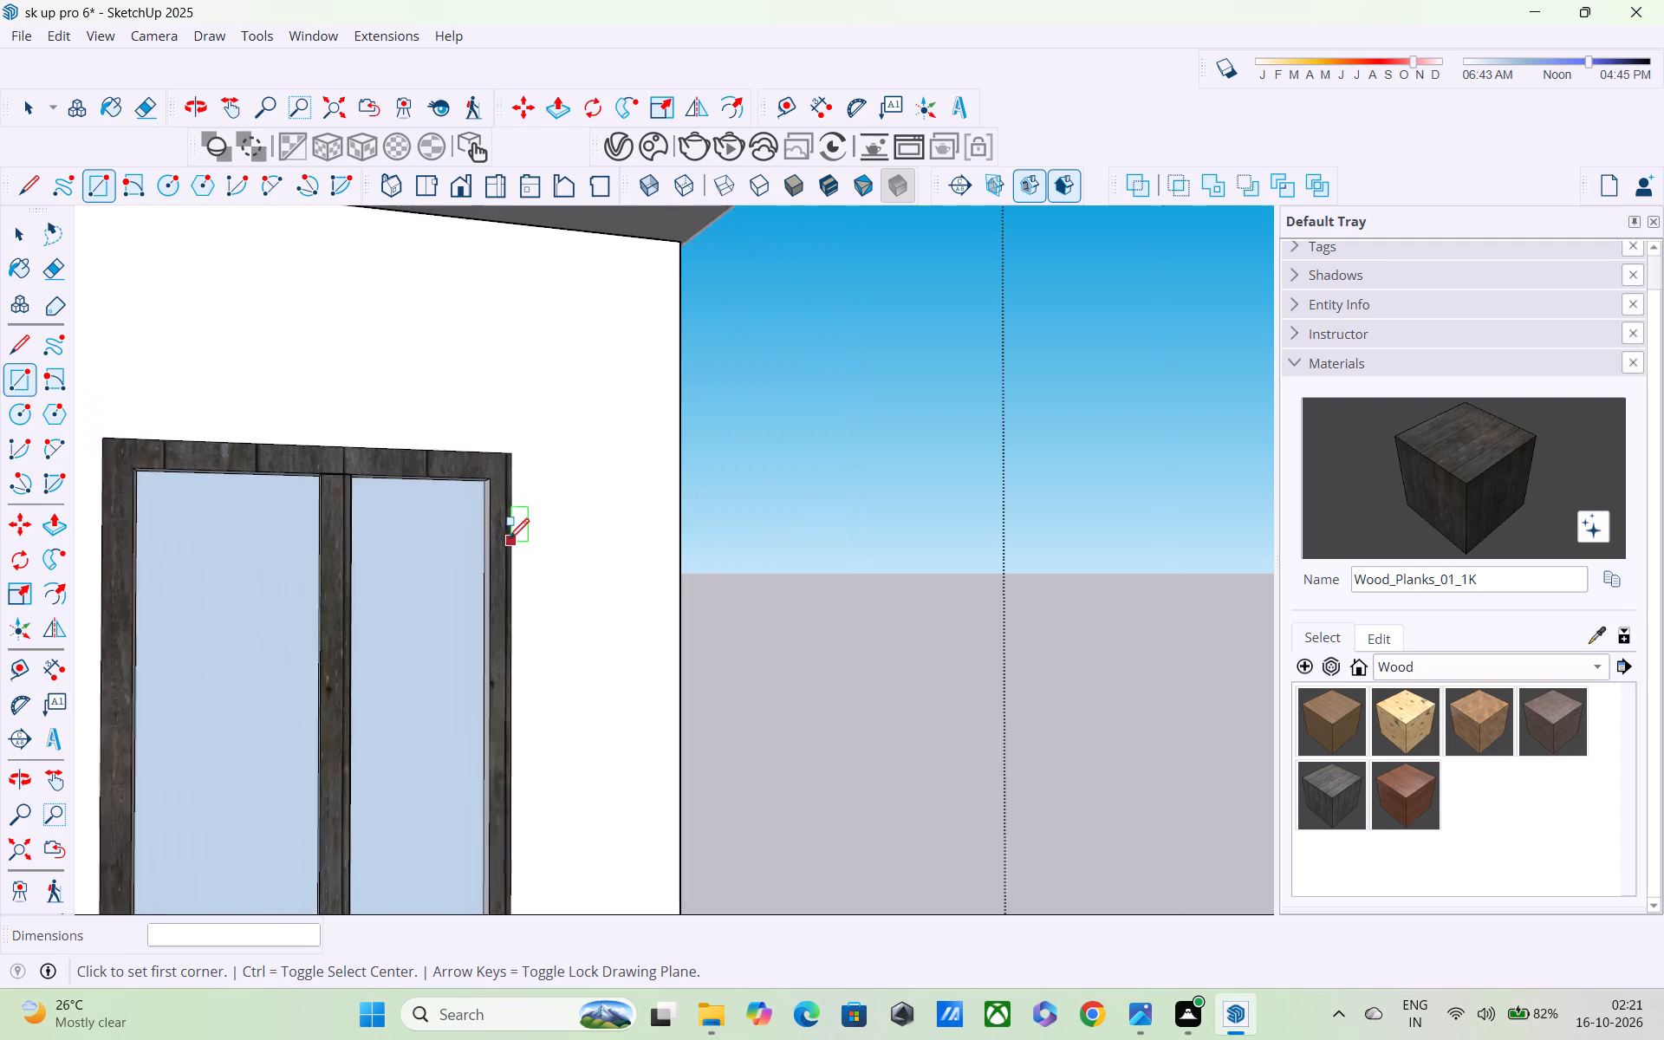
pyautogui.scroll(-3, 509, 541)
pyautogui.moveTo(455, 568); pyautogui.dragTo(390, 484, button='middle')
pyautogui.scroll(-5, 390, 493)
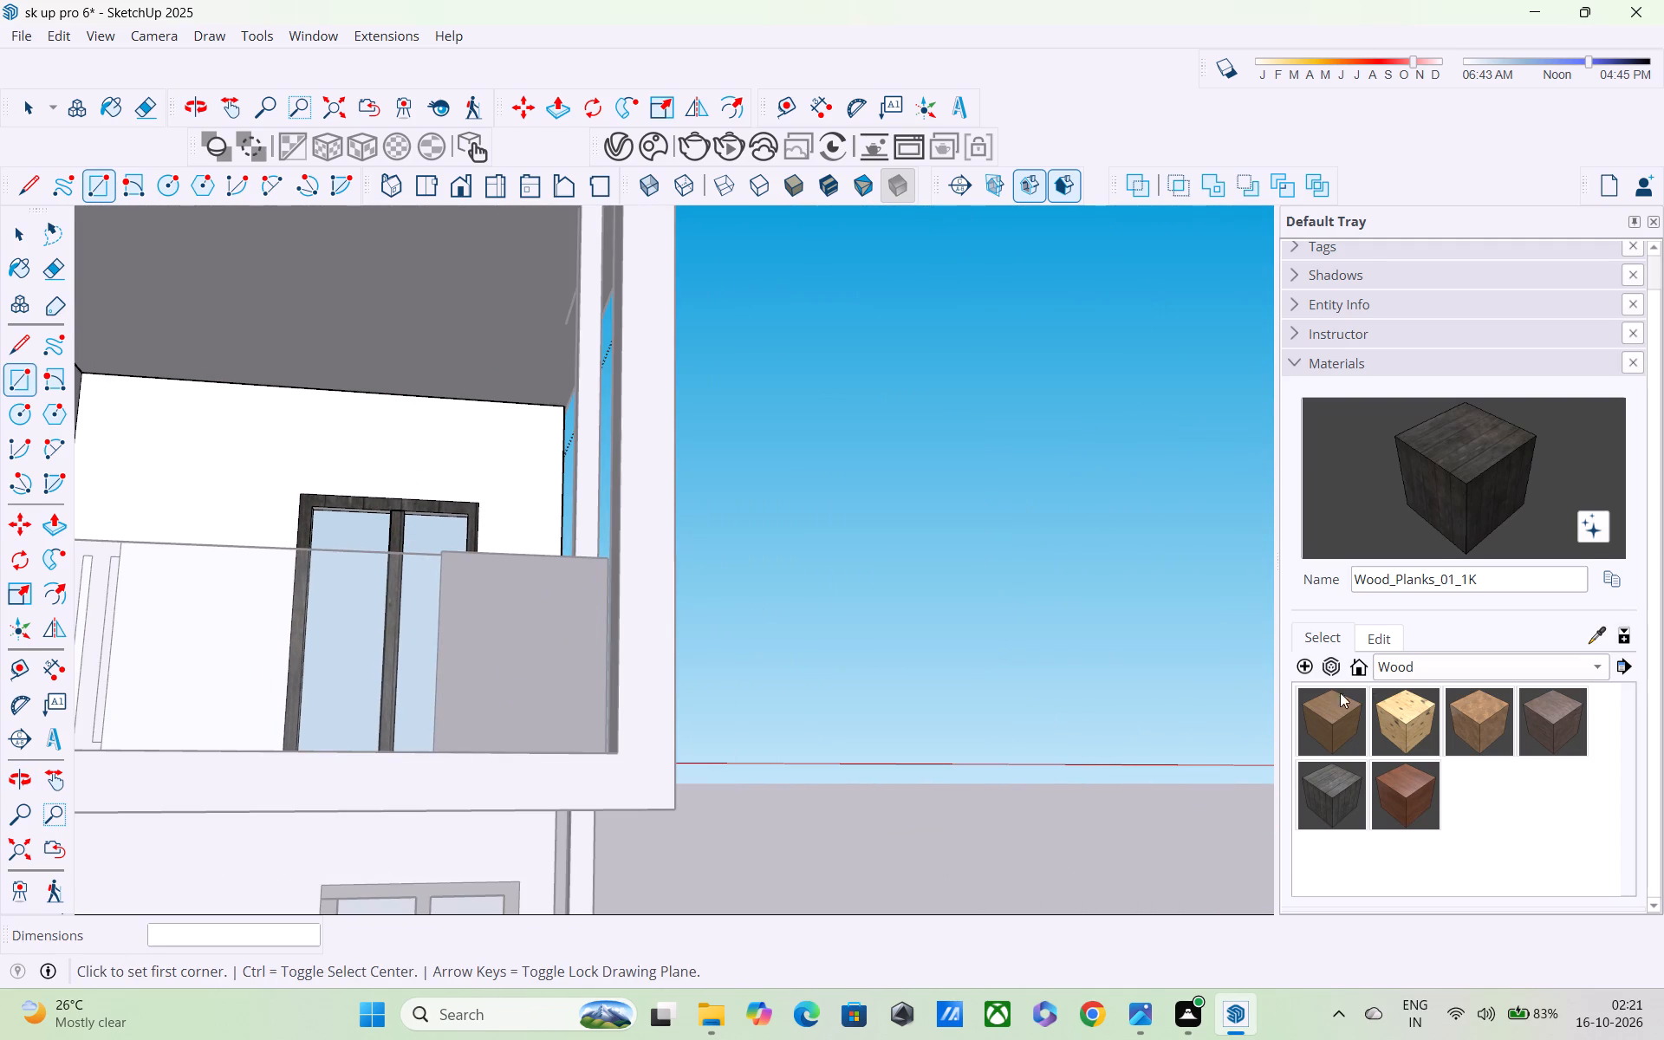
pyautogui.click(1401, 660)
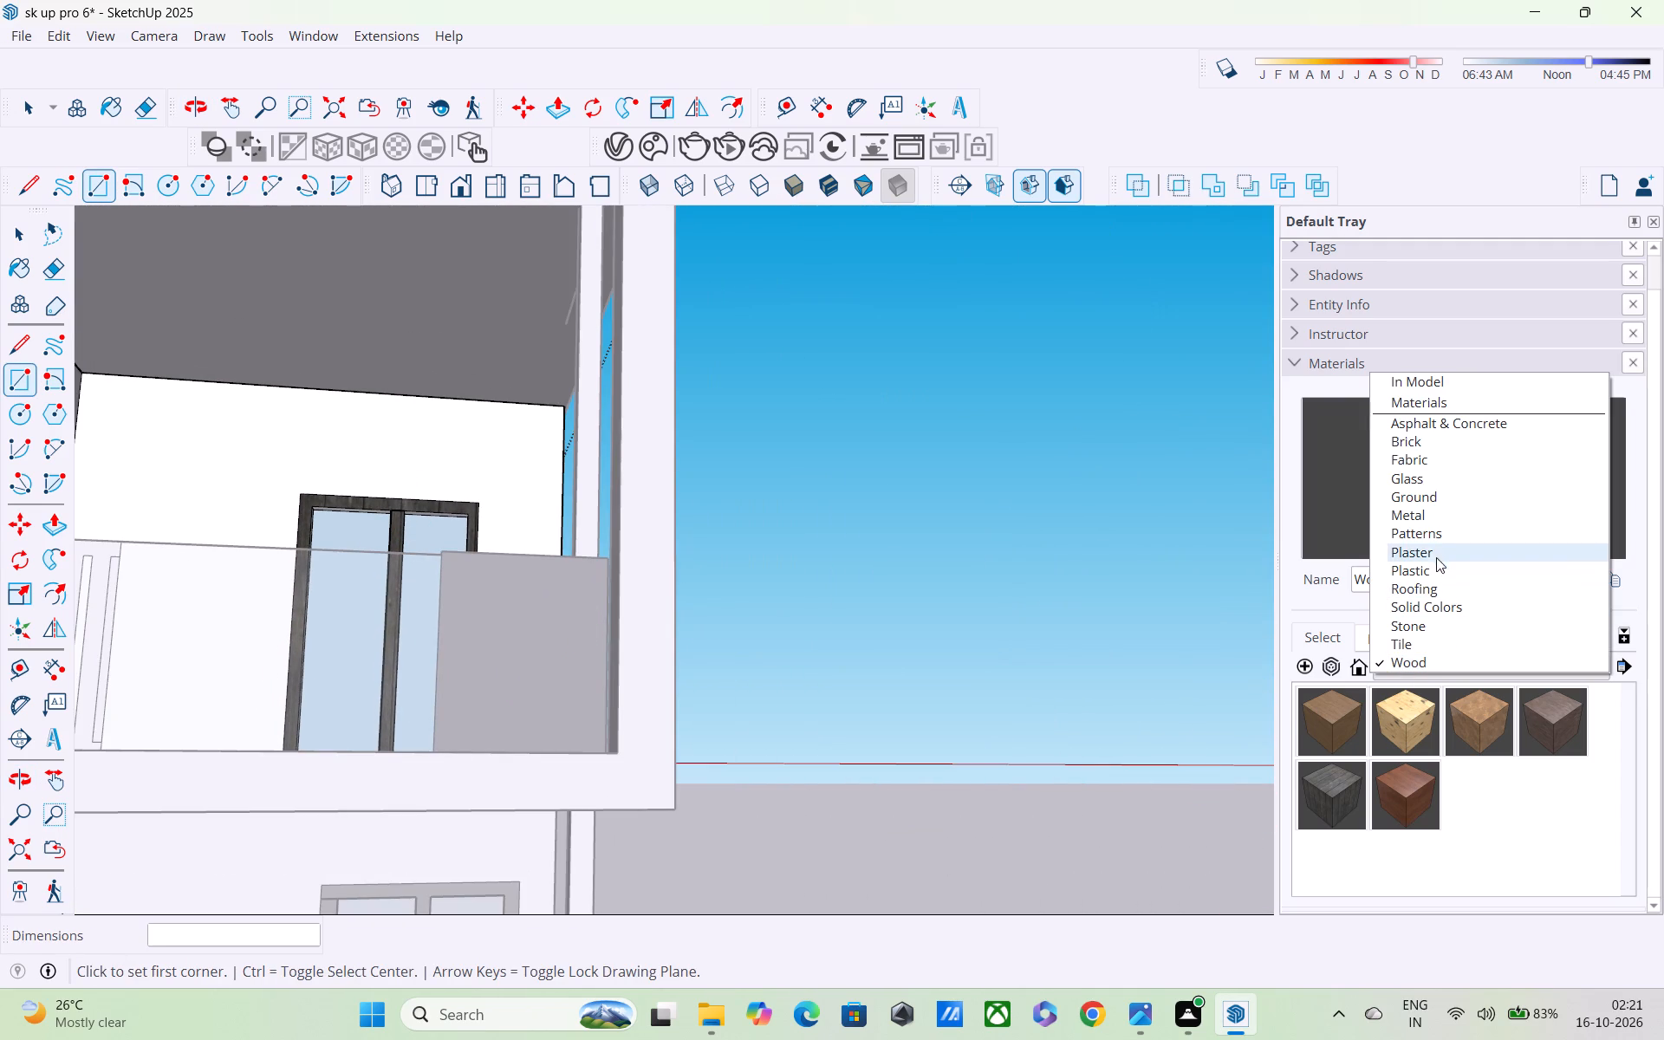
pyautogui.click(1413, 472)
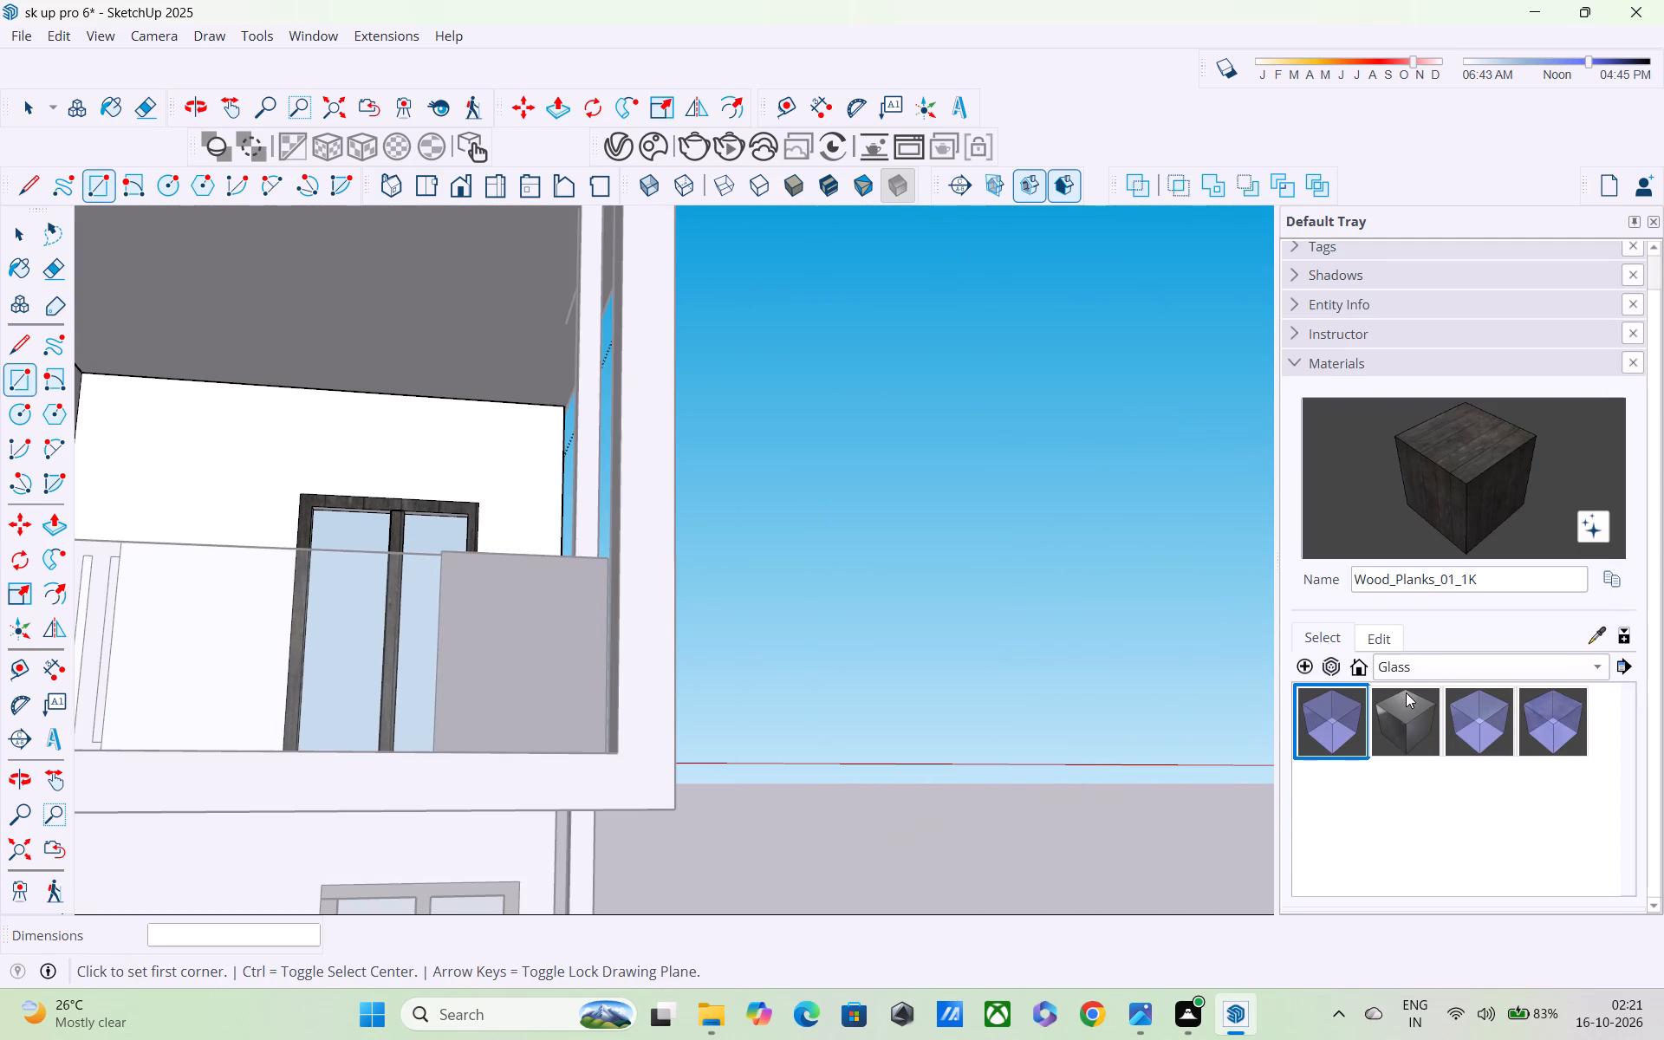
pyautogui.click(1332, 721)
pyautogui.moveTo(768, 719); pyautogui.dragTo(824, 852, button='middle')
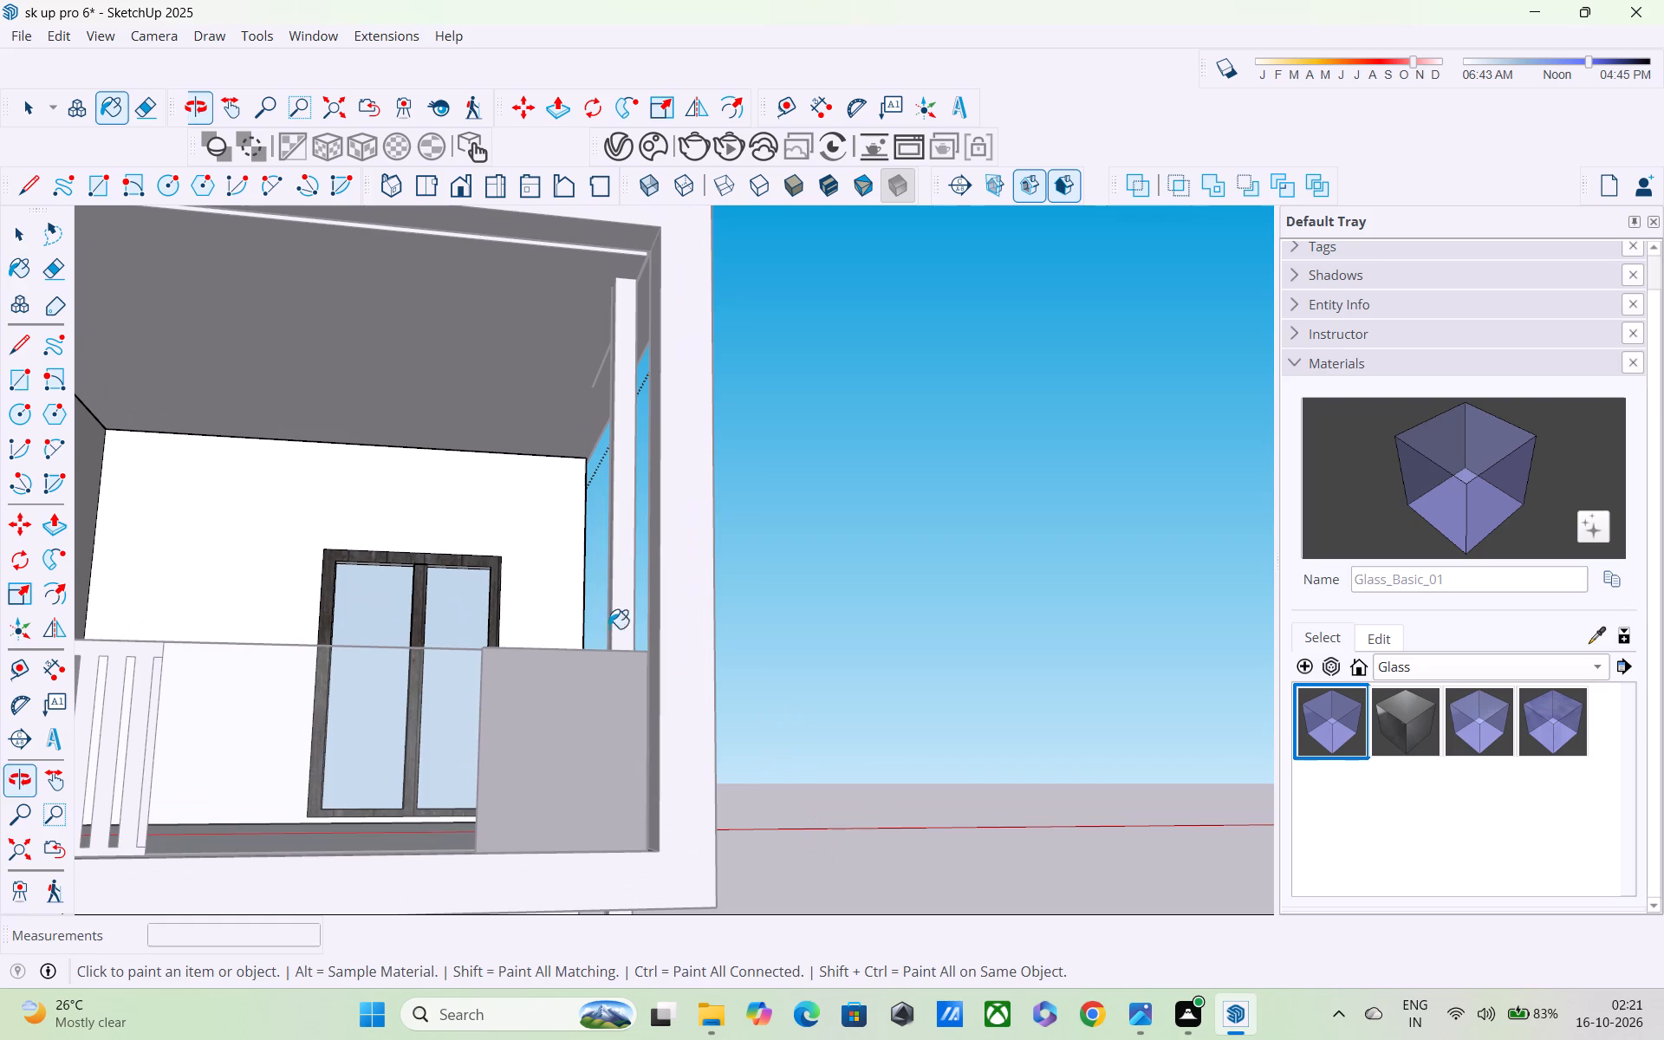
pyautogui.click(393, 608)
pyautogui.click(462, 625)
pyautogui.scroll(1, 463, 625)
pyautogui.moveTo(463, 625); pyautogui.dragTo(508, 767, button='middle')
pyautogui.scroll(-1, 468, 633)
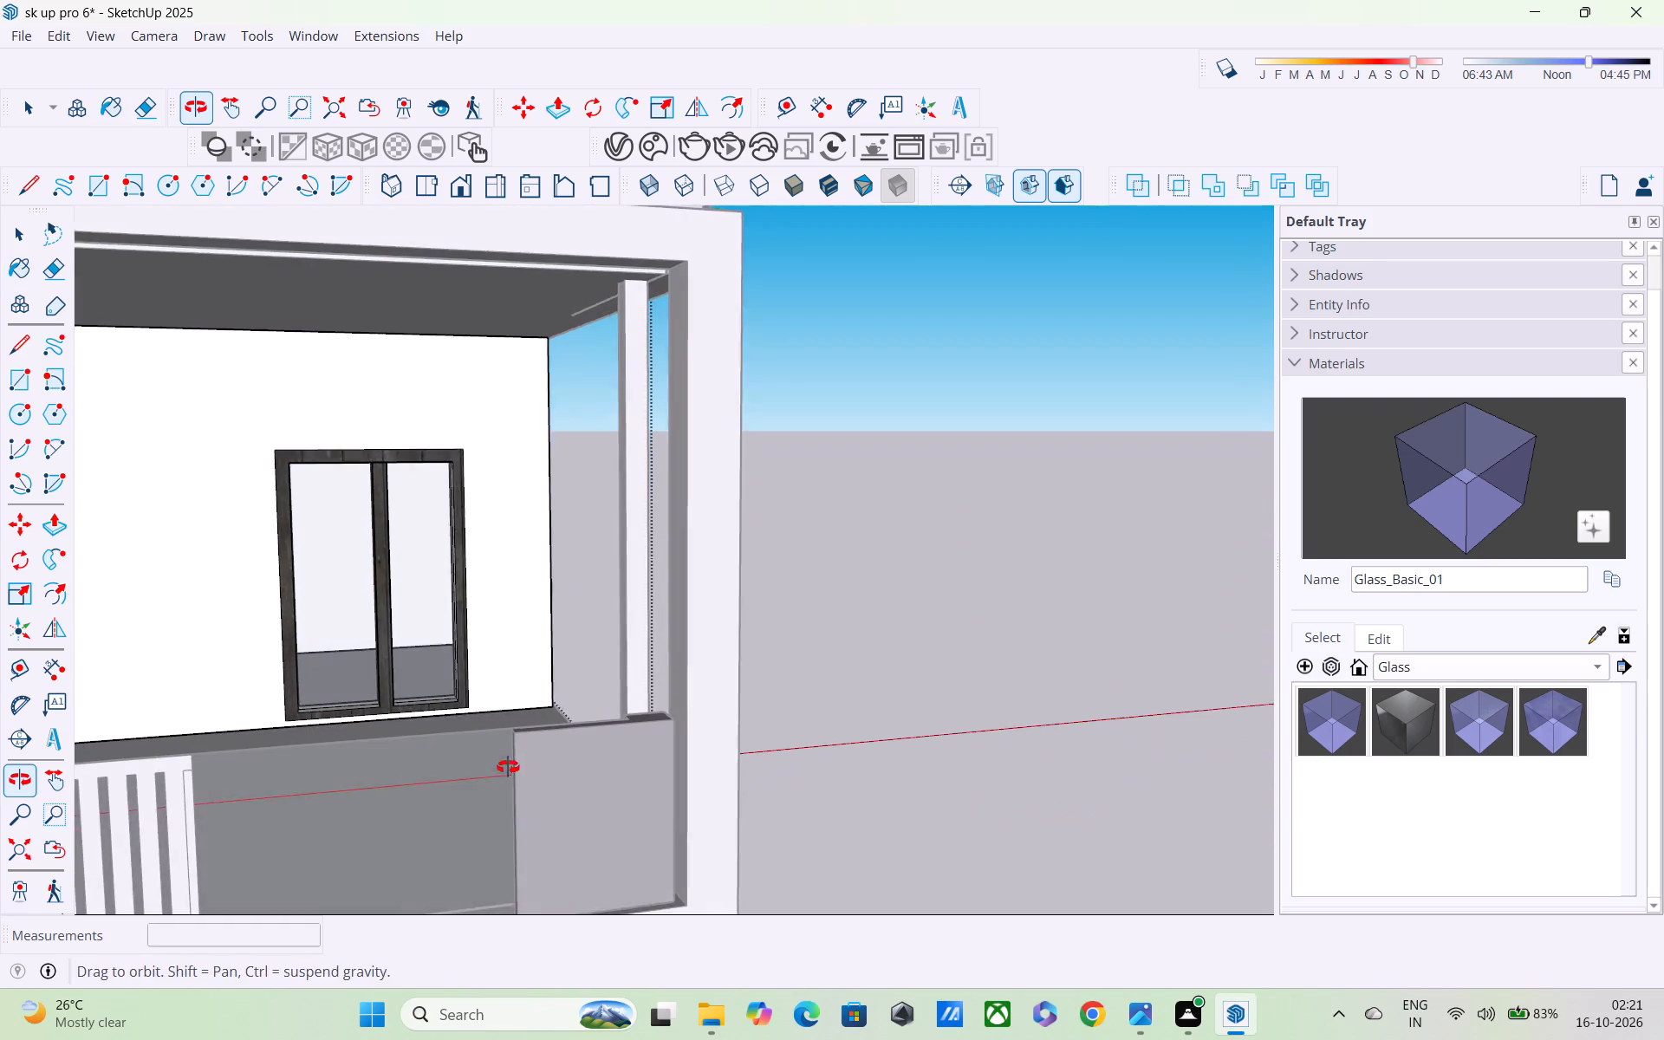
pyautogui.moveTo(508, 767); pyautogui.dragTo(509, 768, button='middle')
pyautogui.scroll(-3, 505, 754)
pyautogui.keyDown('shift'); pyautogui.moveTo(505, 754); pyautogui.dragTo(487, 528, button='middle'); pyautogui.keyUp('shift')
pyautogui.keyDown('shift'); pyautogui.moveTo(422, 812); pyautogui.dragTo(418, 796, button='middle'); pyautogui.keyUp('shift')
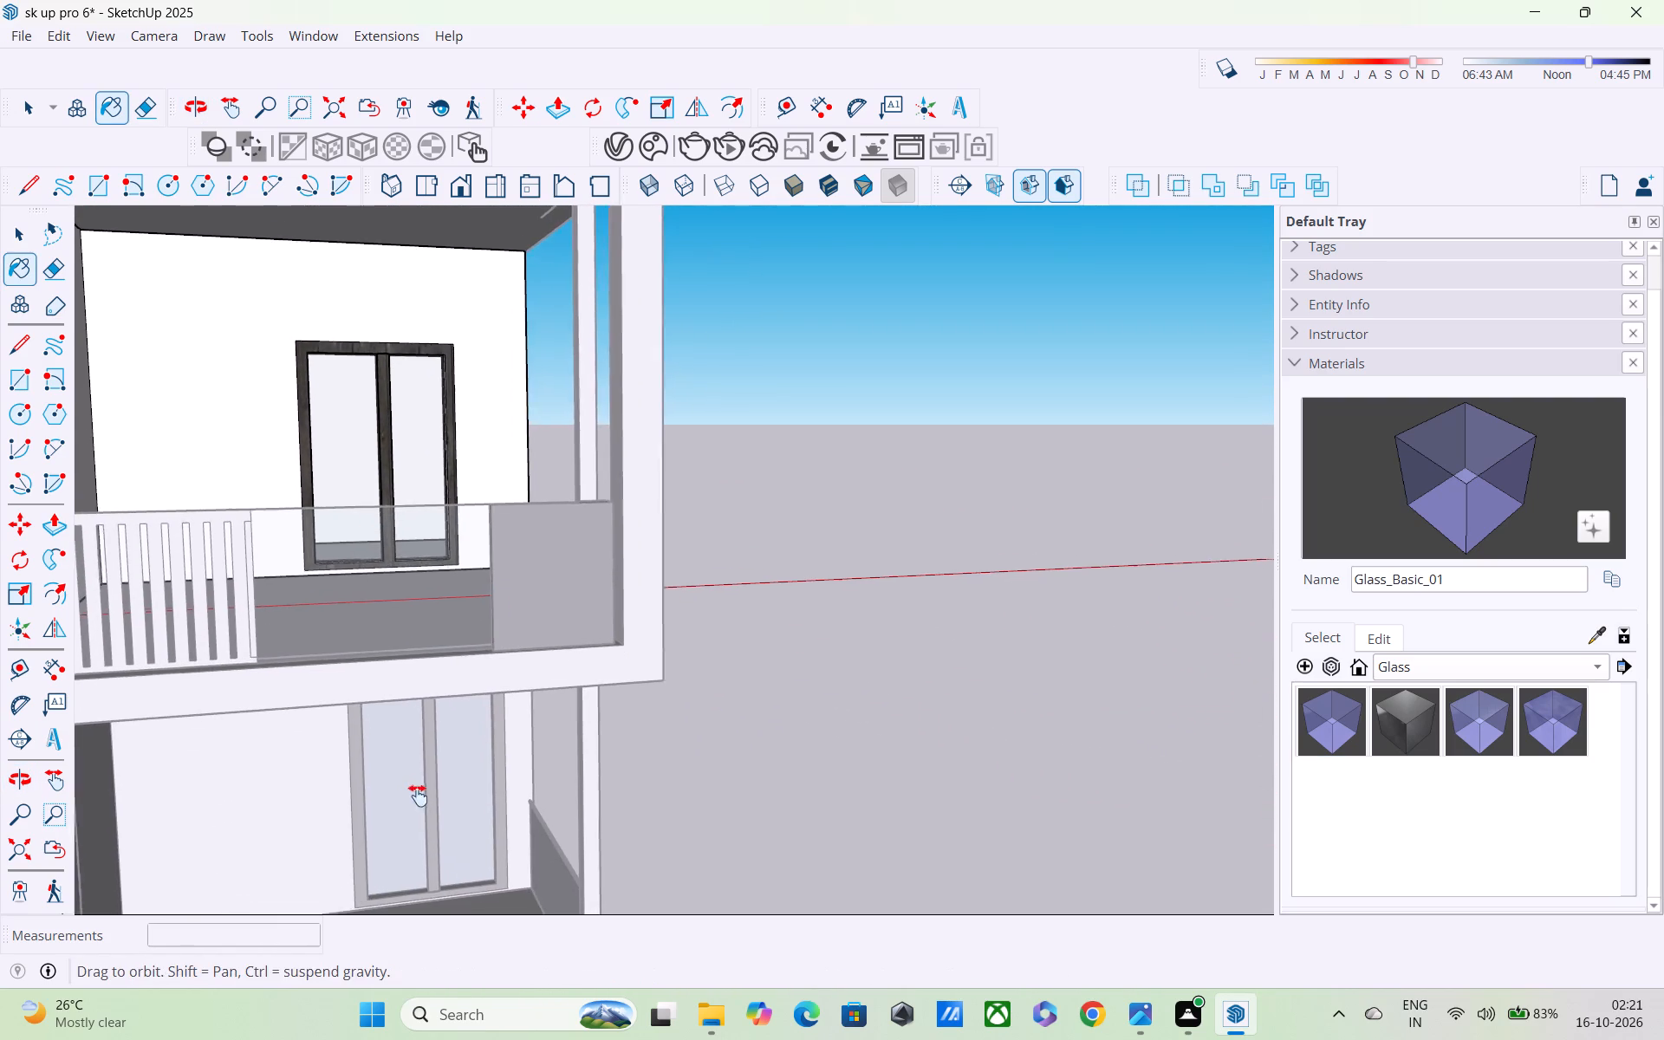
pyautogui.keyDown('shift'); pyautogui.moveTo(418, 796); pyautogui.dragTo(416, 663, button='middle'); pyautogui.keyUp('shift')
pyautogui.press('space')
pyautogui.doubleClick(736, 626)
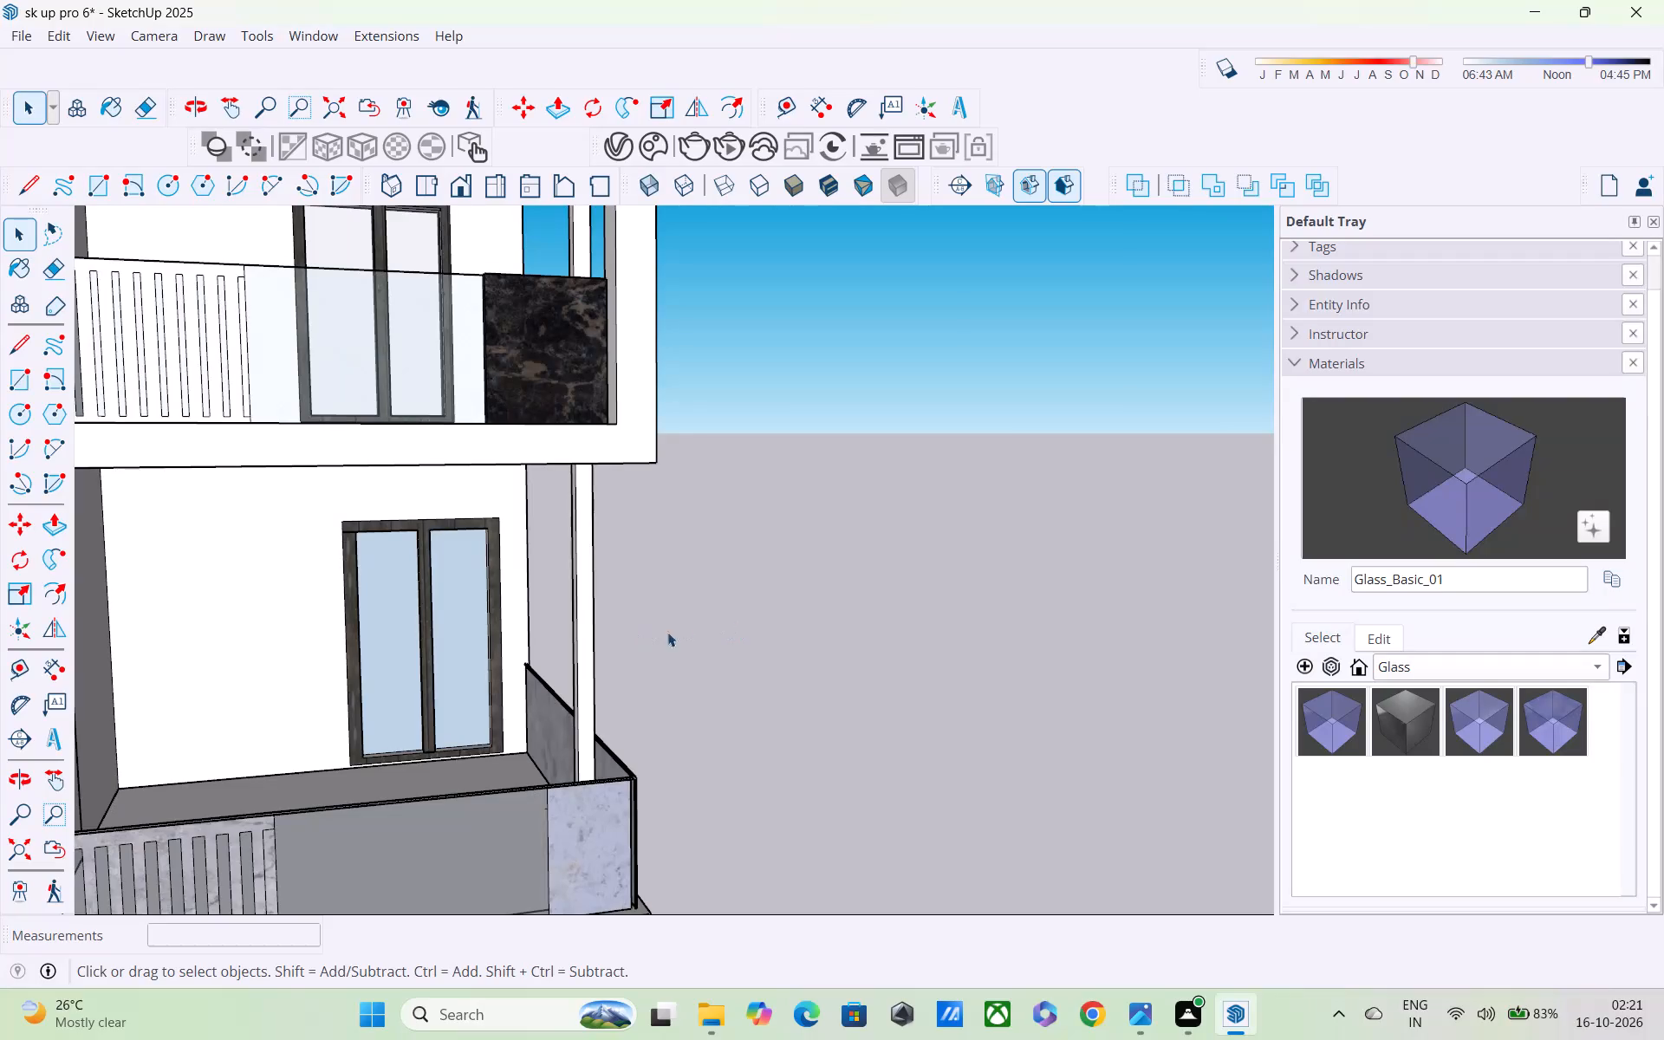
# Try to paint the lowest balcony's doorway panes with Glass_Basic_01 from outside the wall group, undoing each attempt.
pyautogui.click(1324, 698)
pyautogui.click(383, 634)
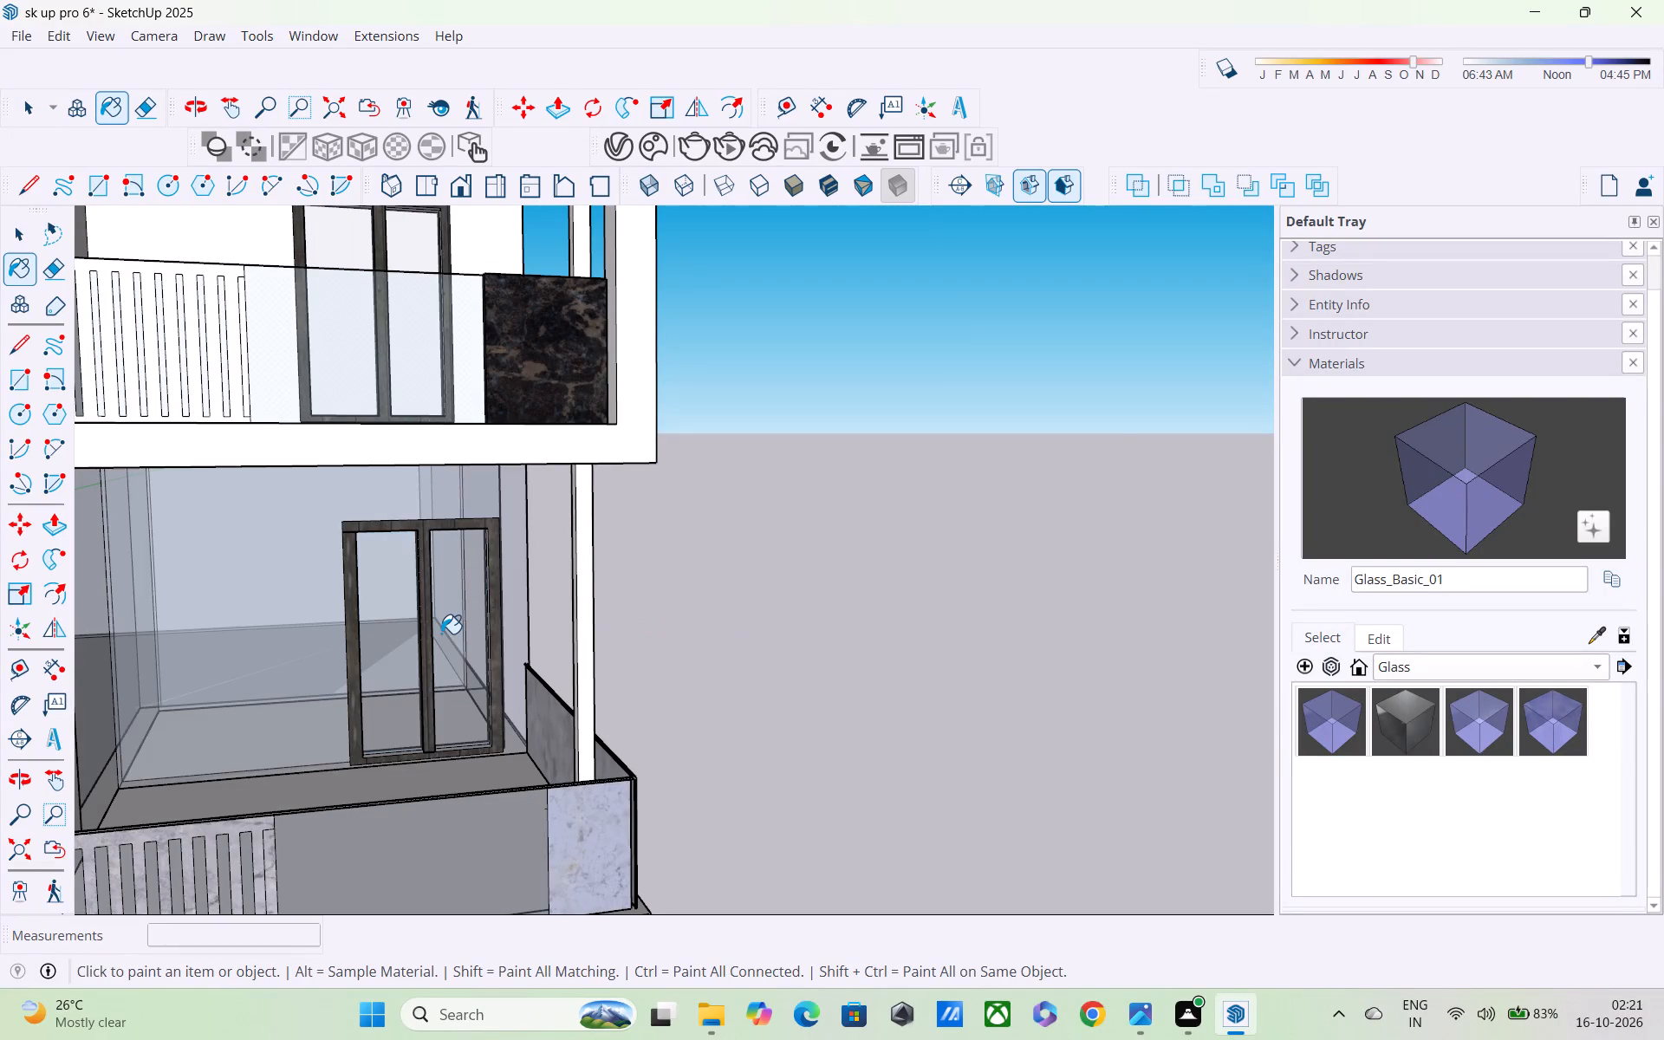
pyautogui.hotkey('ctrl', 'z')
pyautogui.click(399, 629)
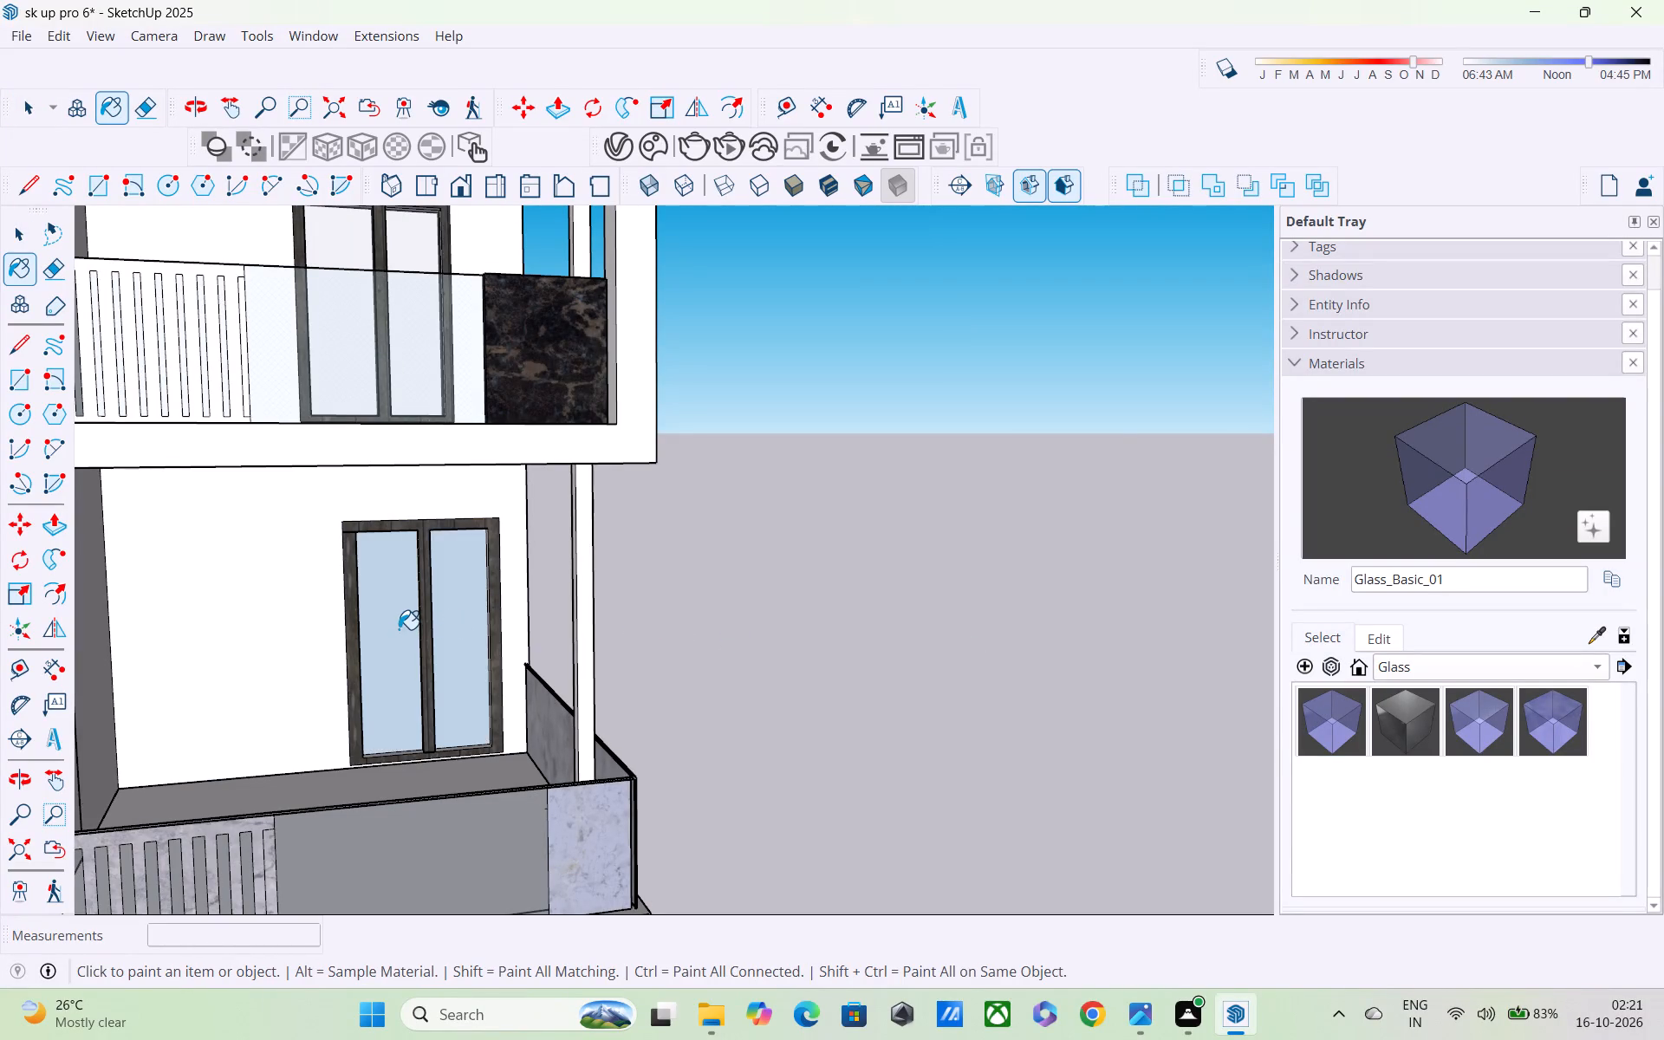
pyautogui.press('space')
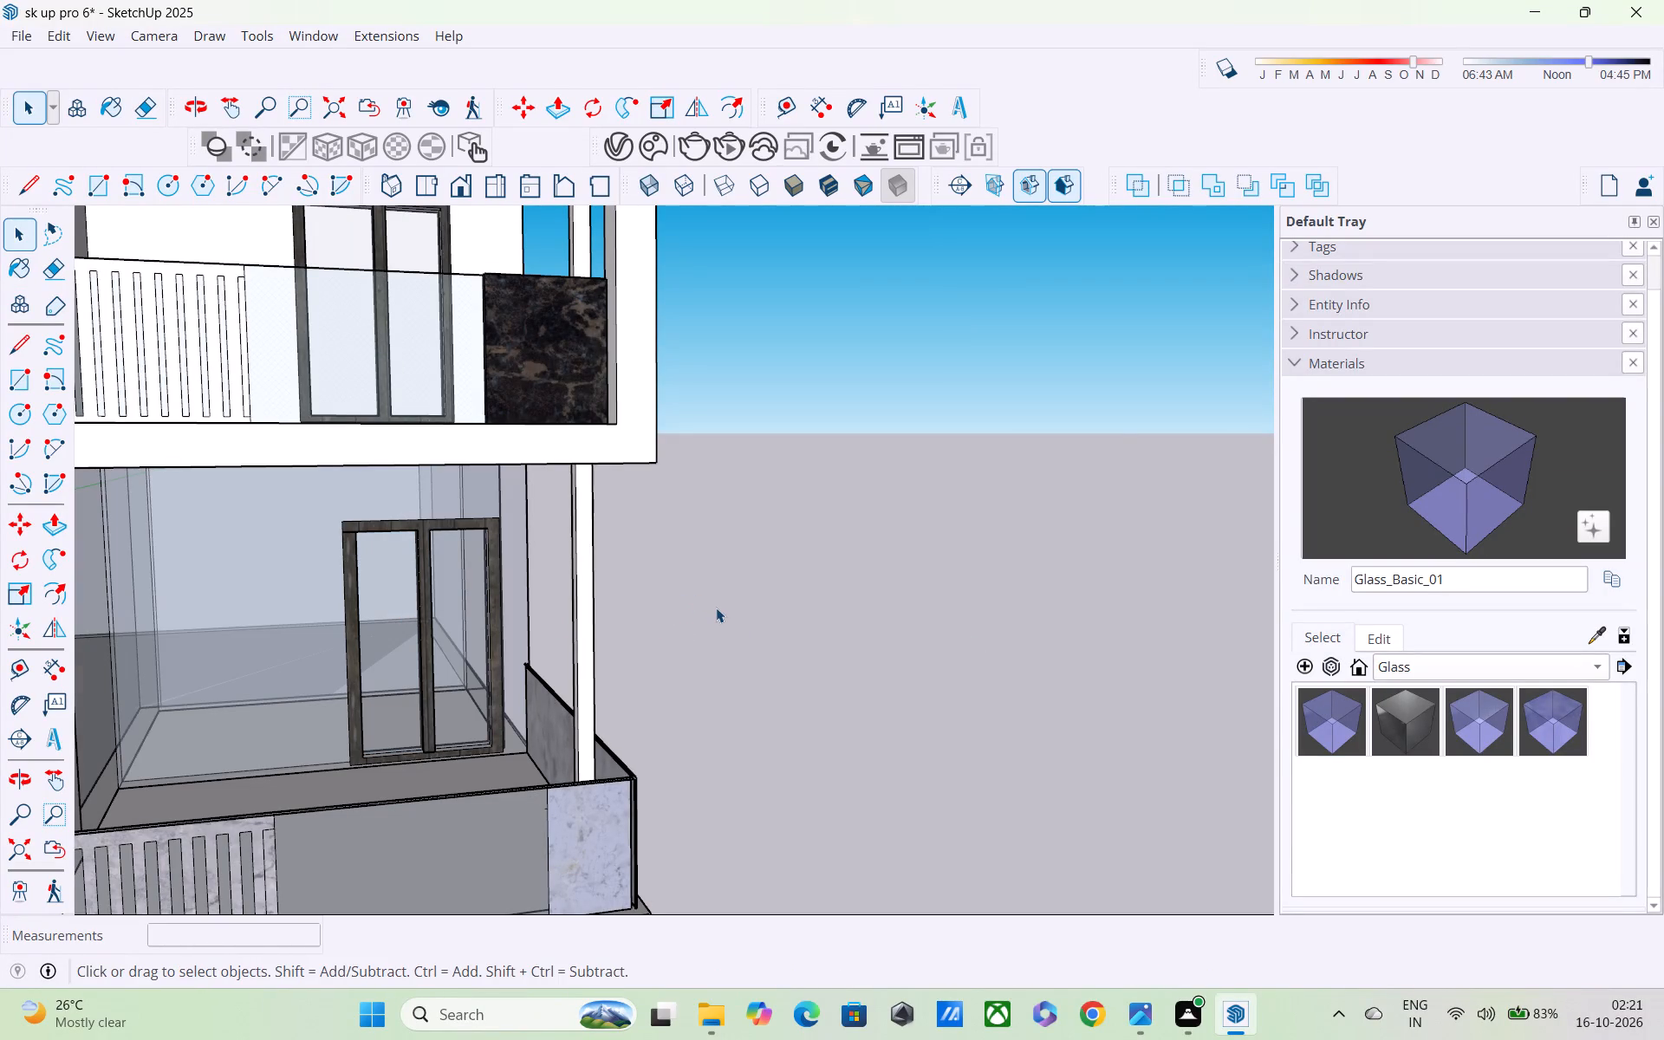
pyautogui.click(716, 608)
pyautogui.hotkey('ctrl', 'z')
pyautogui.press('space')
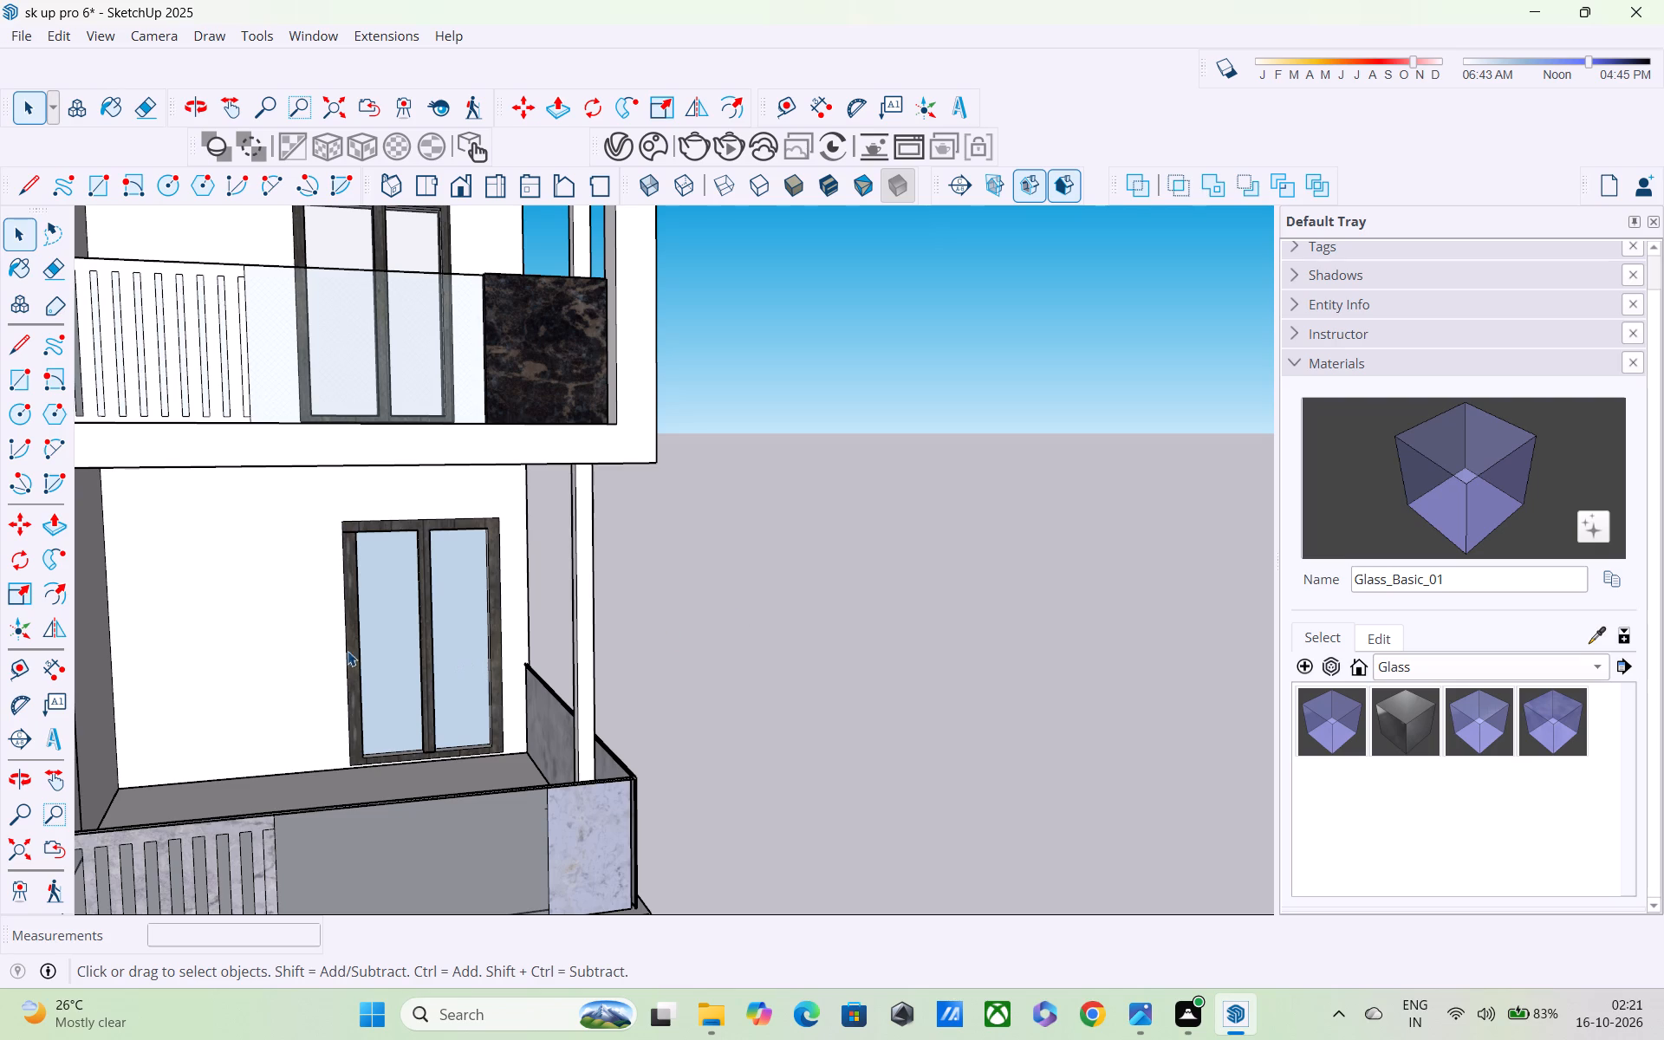
# Open the lowest balcony's wall group, paint both doorway panes with Glass_Basic_01, and close the group.
pyautogui.doubleClick(289, 646)
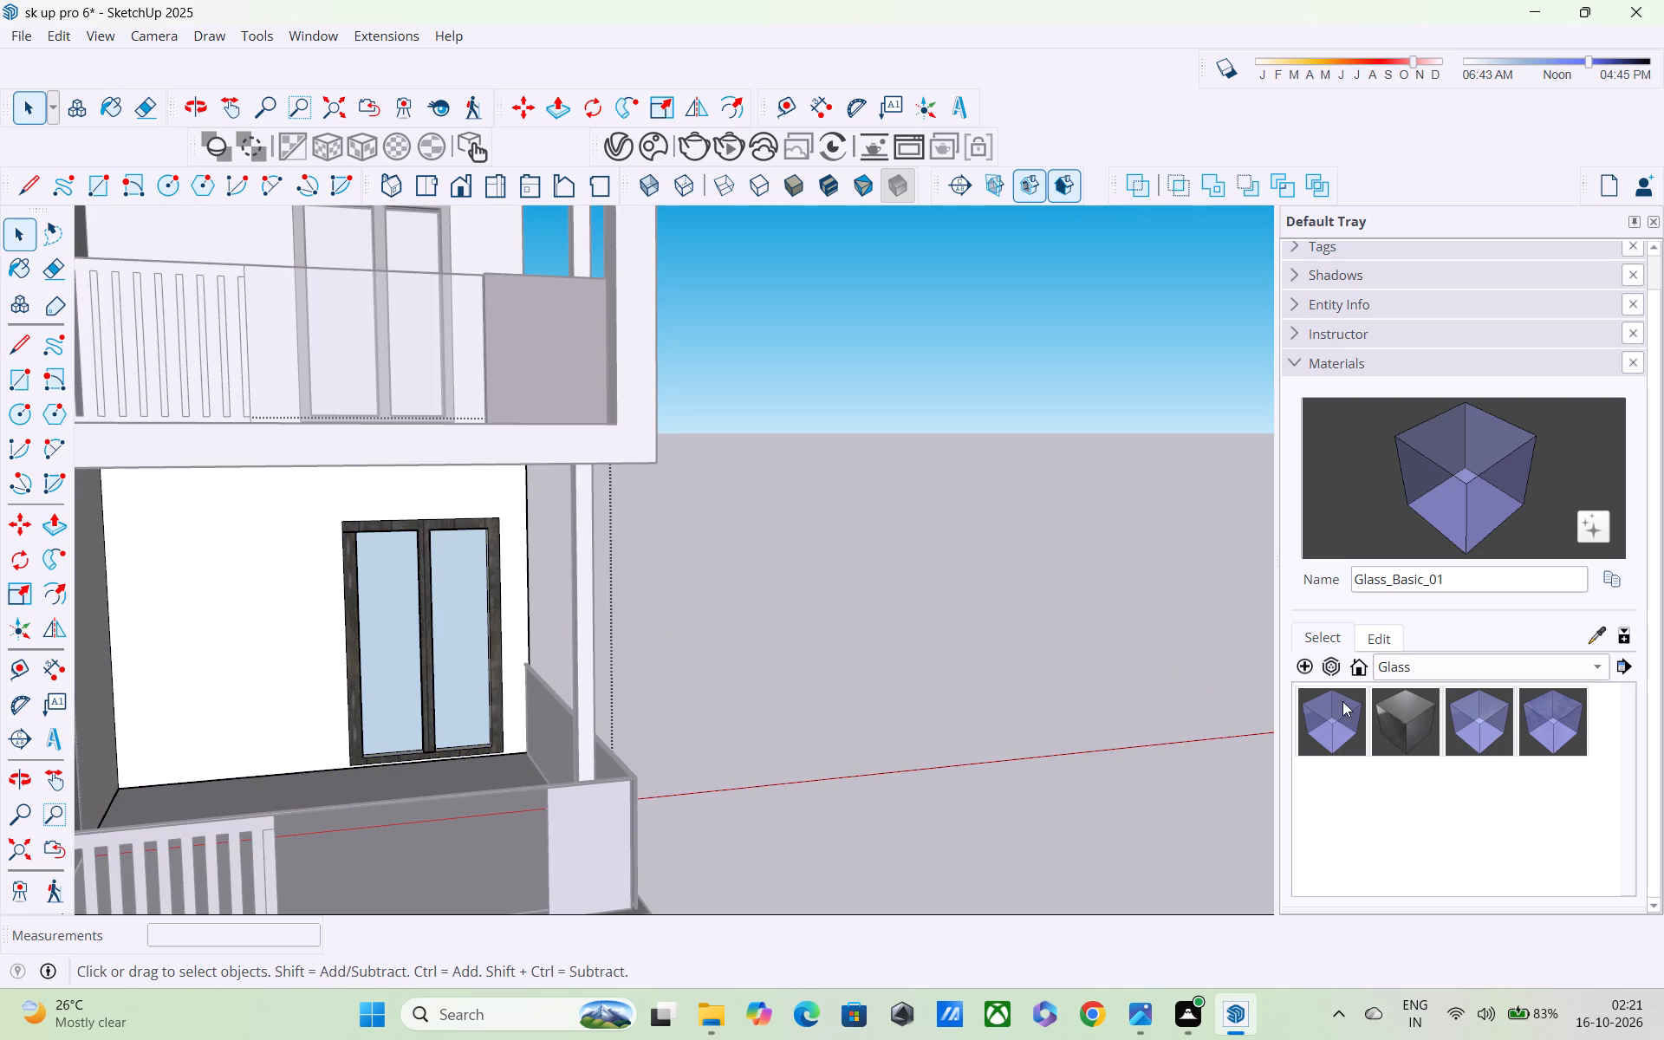
pyautogui.click(1342, 701)
pyautogui.click(400, 643)
pyautogui.click(448, 644)
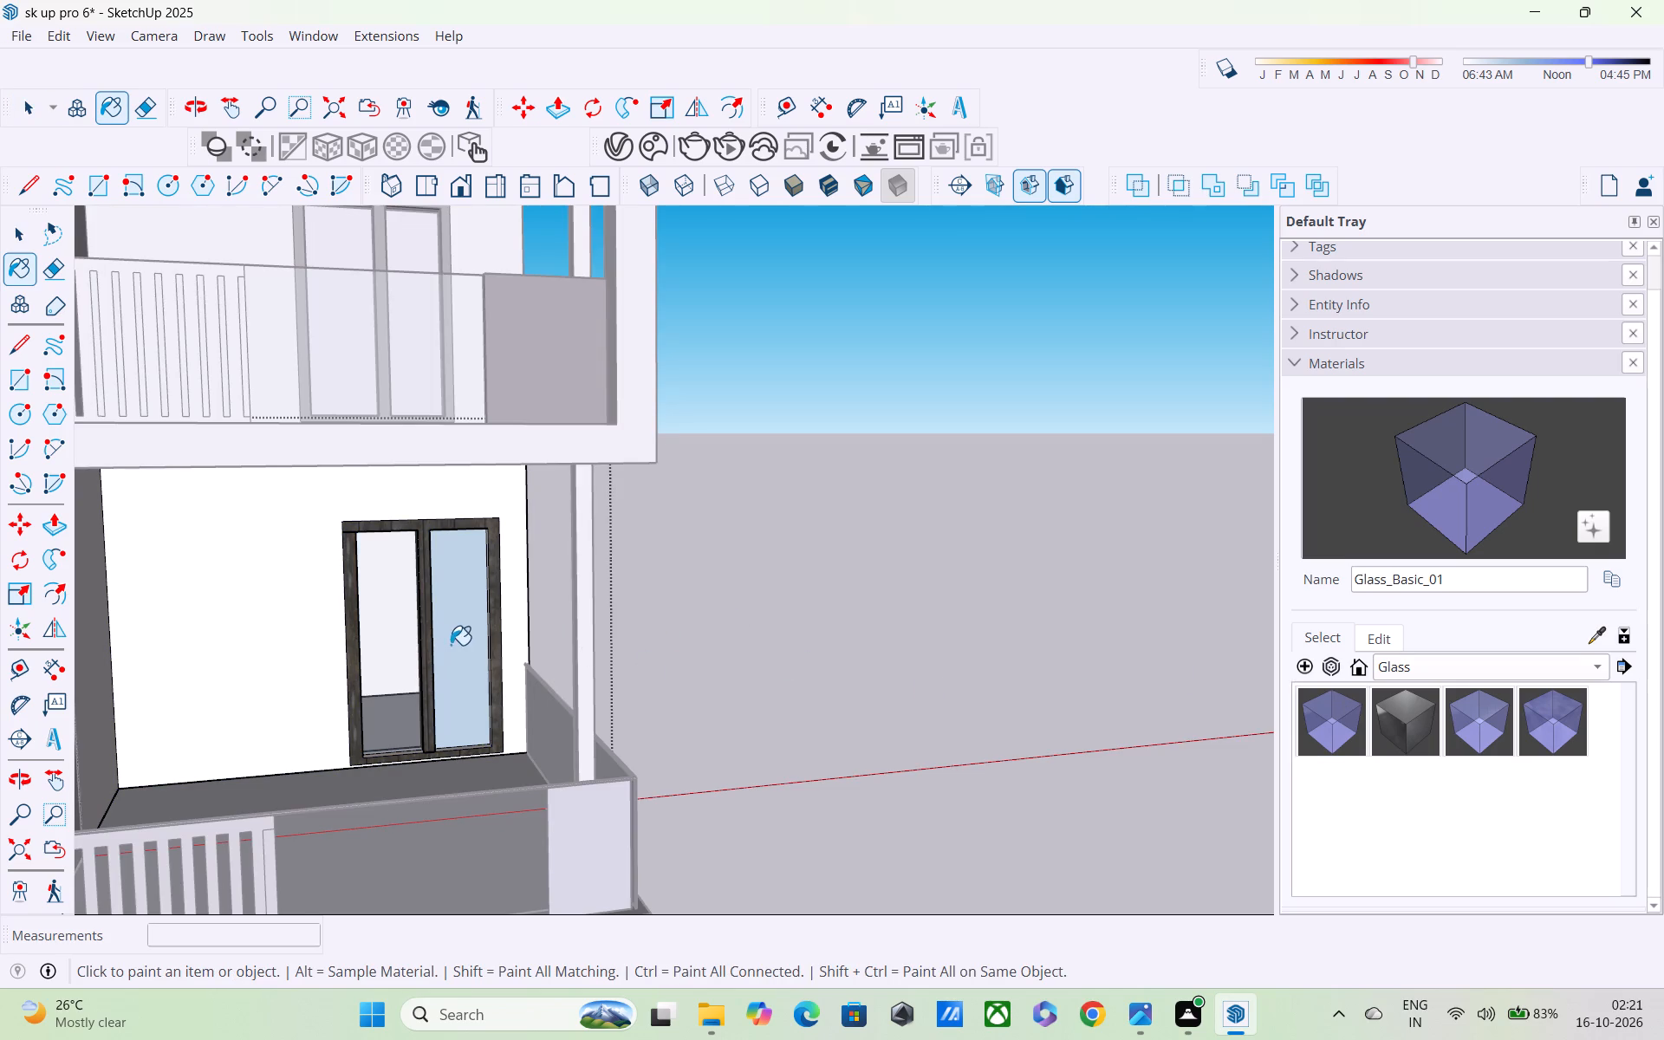
pyautogui.scroll(-4, 468, 653)
pyautogui.press('space')
pyautogui.click(738, 649)
# Examine the building's front and side façades, including the balconies and the ground-floor door opening.
pyautogui.scroll(-3, 738, 649)
pyautogui.scroll(1, 477, 677)
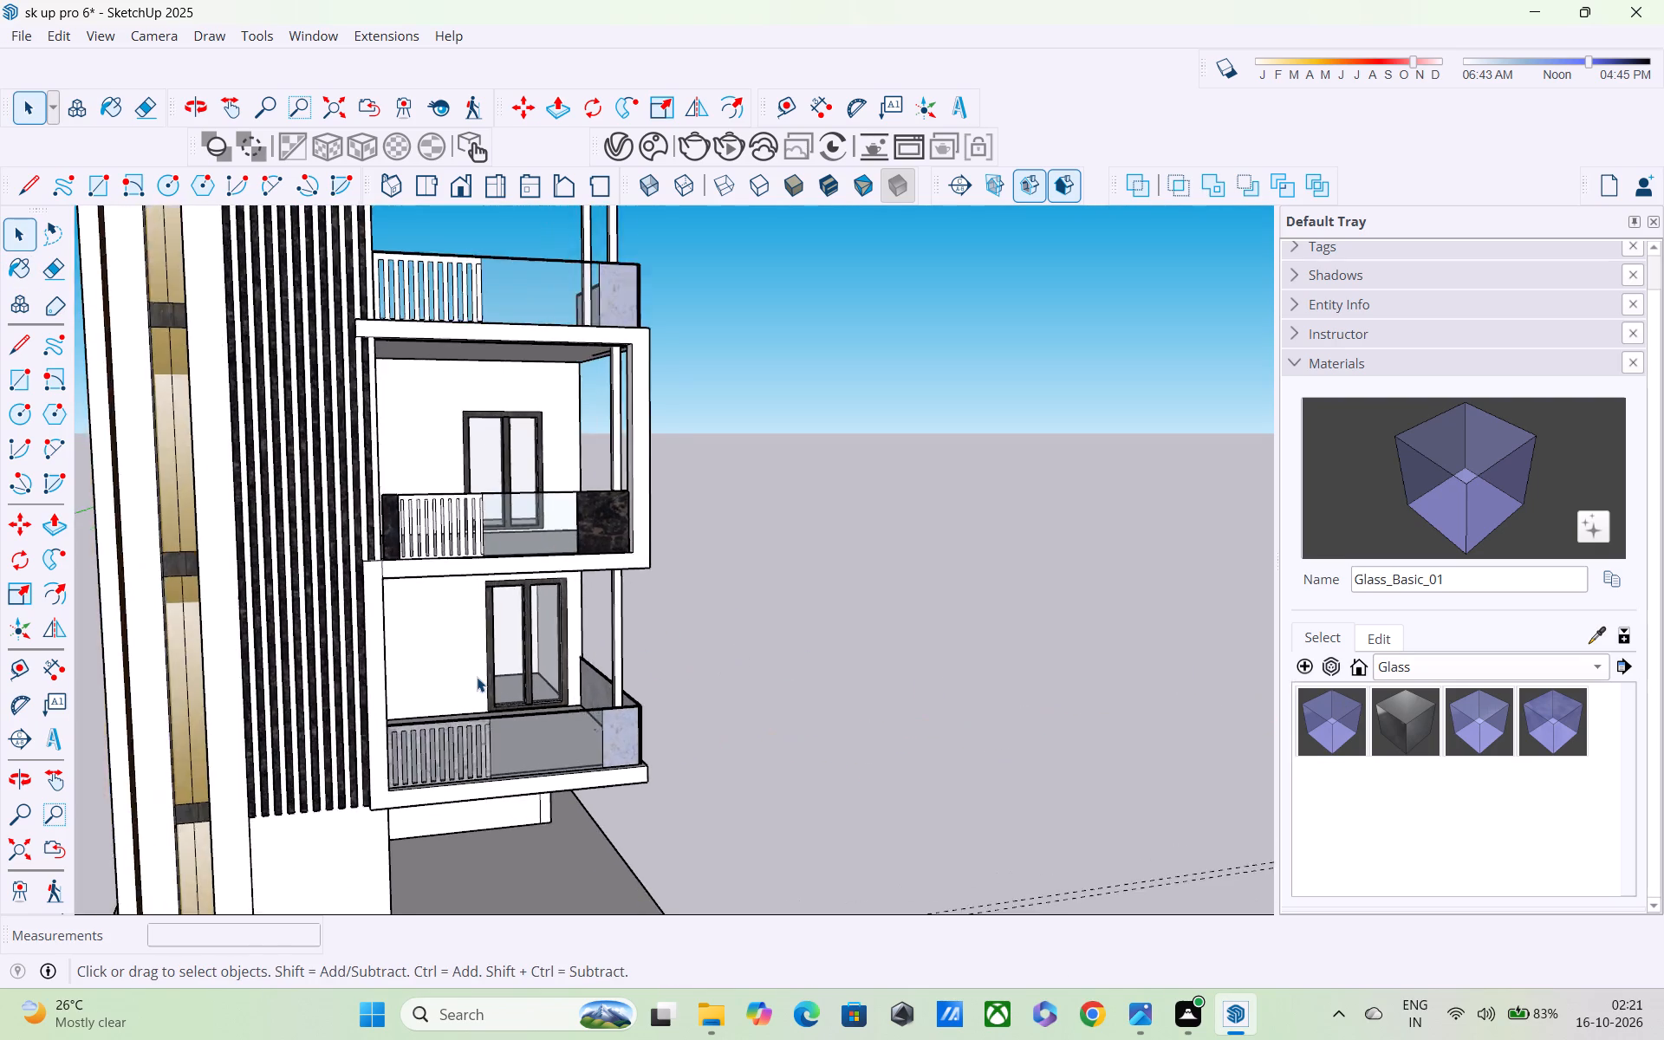
pyautogui.scroll(-5, 477, 677)
pyautogui.moveTo(531, 686); pyautogui.dragTo(414, 648, button='middle')
pyautogui.scroll(1, 413, 648)
pyautogui.scroll(-3, 406, 647)
pyautogui.moveTo(439, 745); pyautogui.dragTo(483, 678, button='middle')
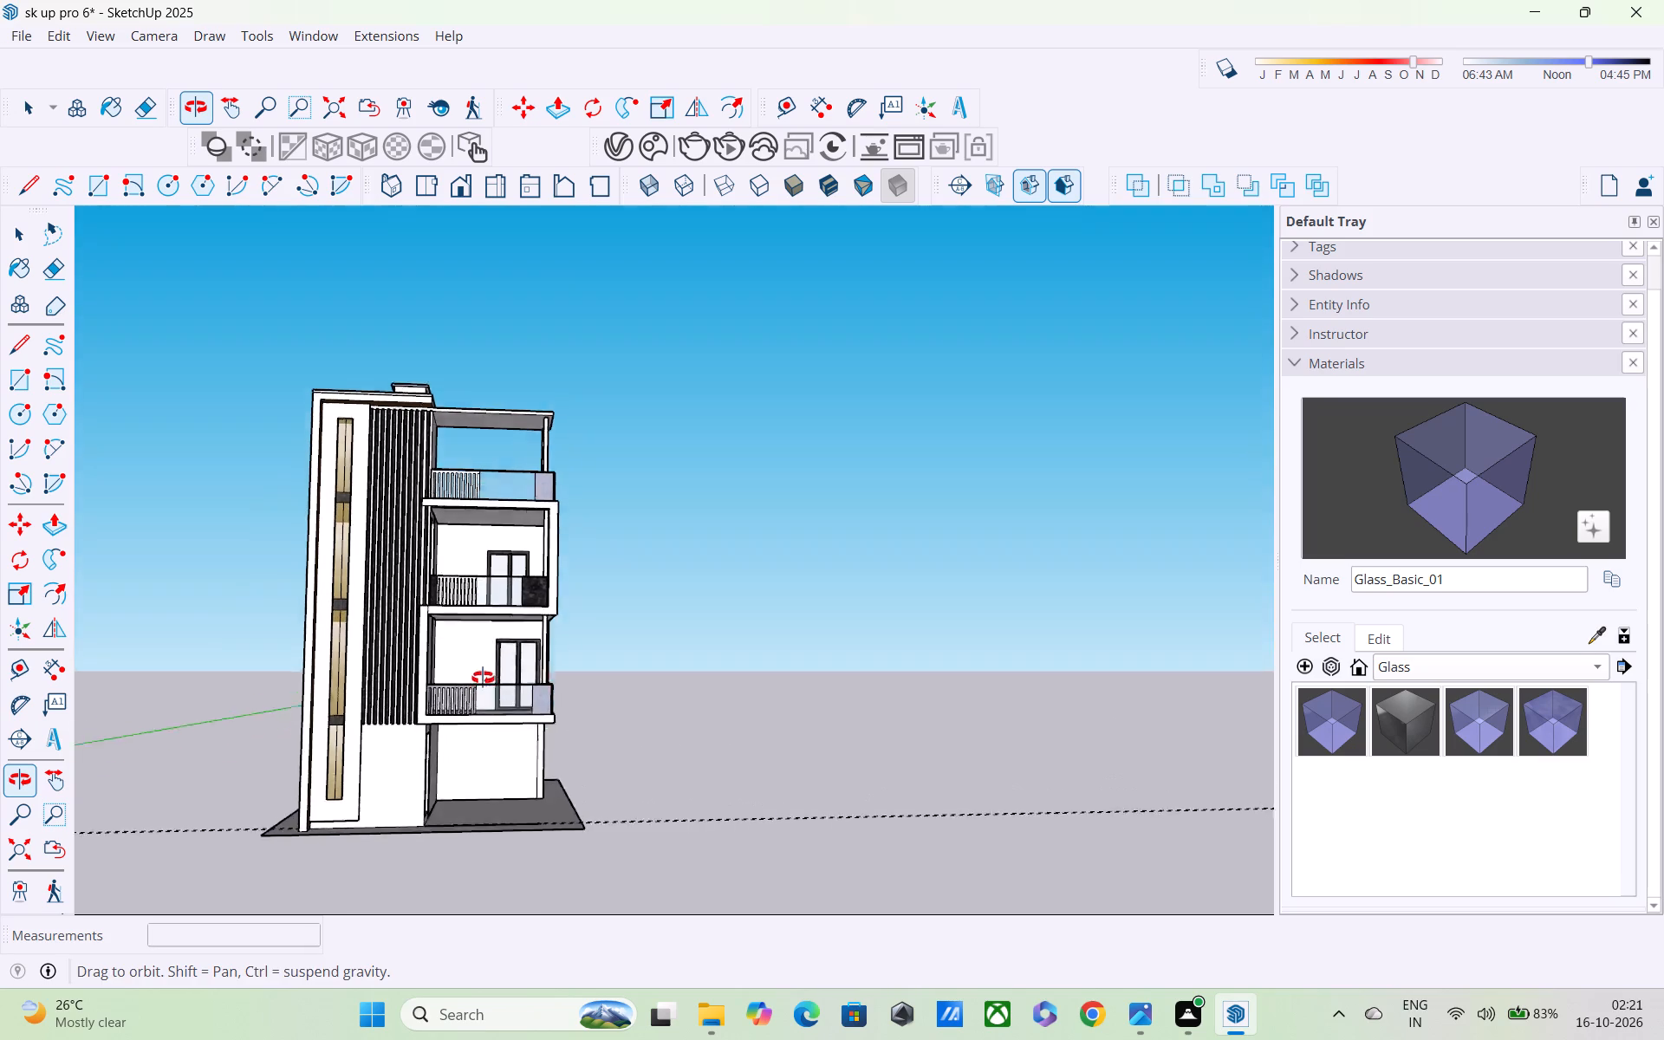
pyautogui.moveTo(483, 678); pyautogui.dragTo(483, 660, button='middle')
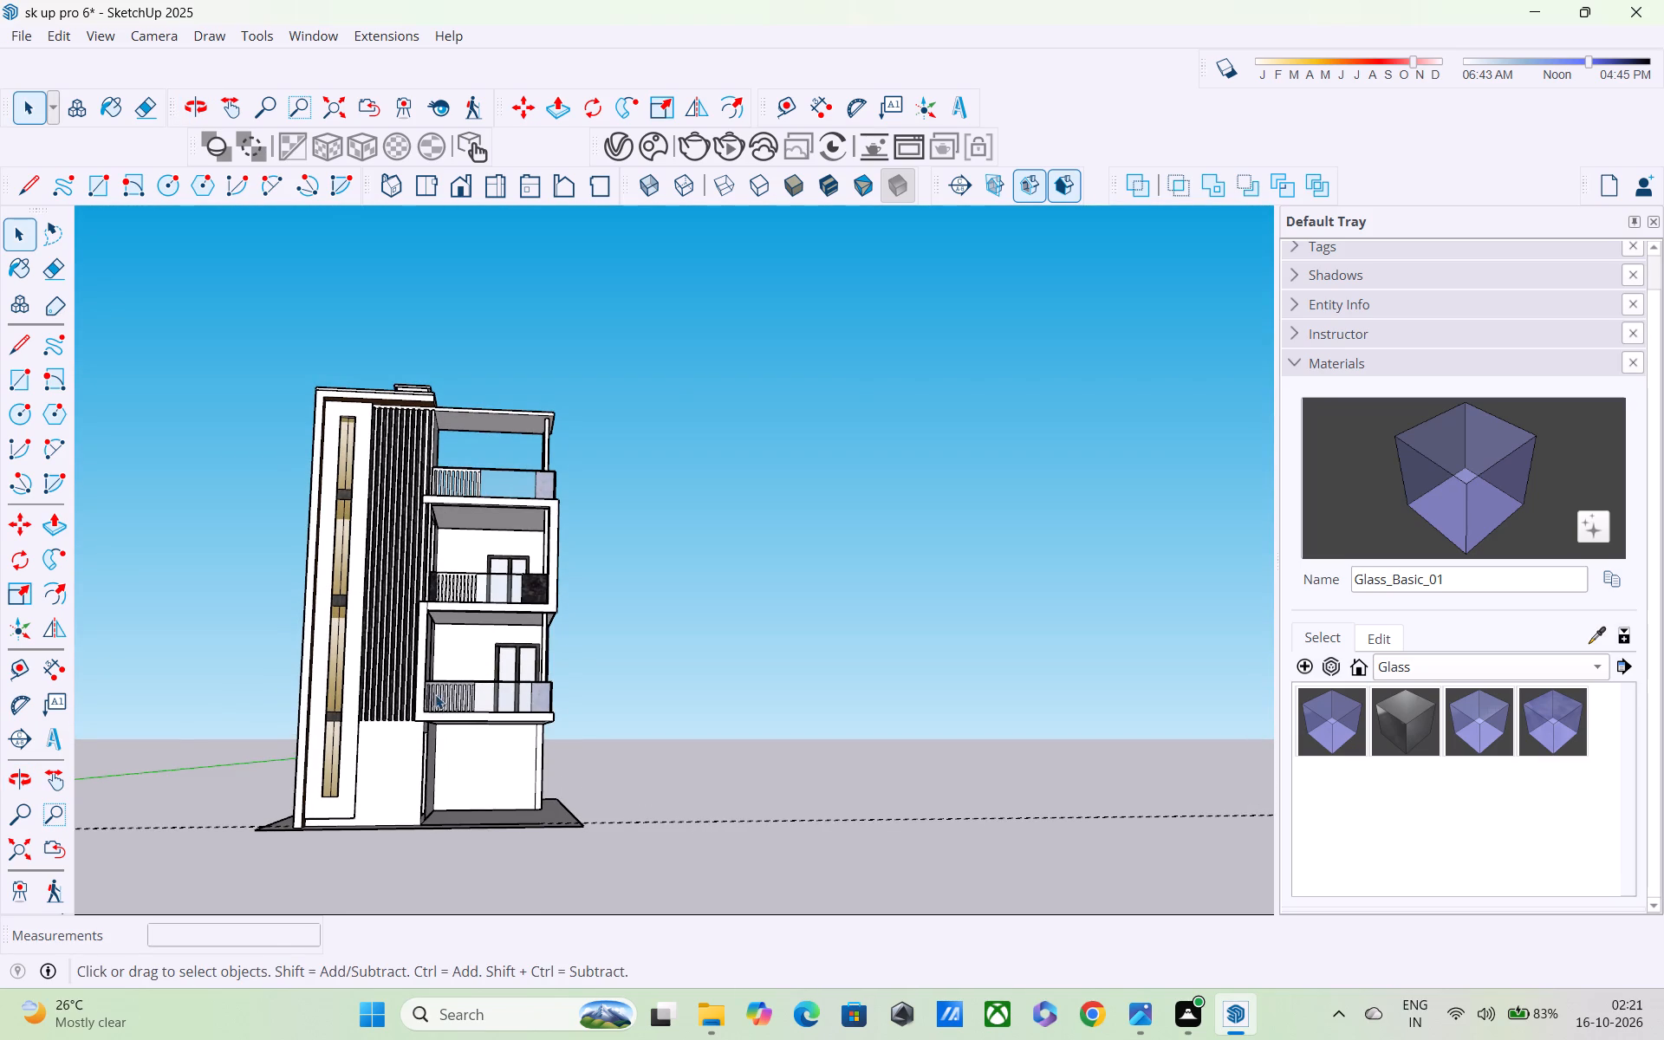
pyautogui.moveTo(435, 692); pyautogui.dragTo(220, 719, button='middle')
pyautogui.scroll(-1, 220, 723)
pyautogui.scroll(4, 645, 770)
pyautogui.moveTo(557, 744); pyautogui.dragTo(473, 666, button='middle')
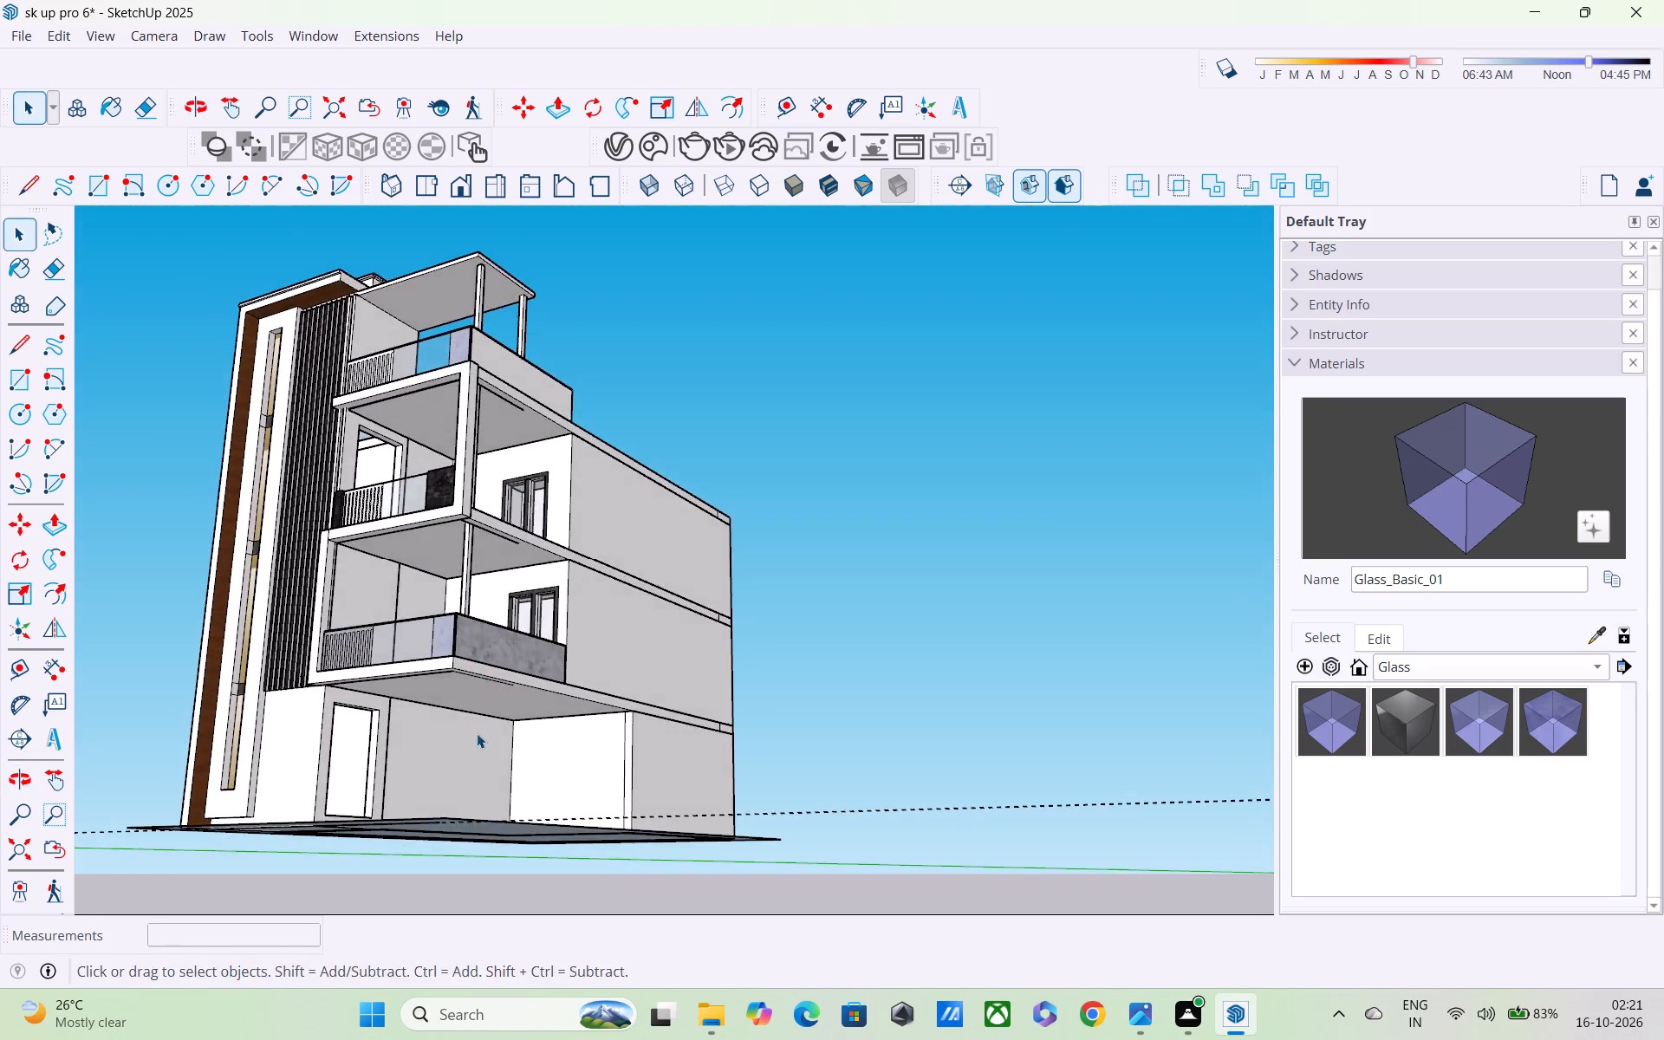
pyautogui.moveTo(482, 748); pyautogui.dragTo(458, 912, button='middle')
pyautogui.scroll(5, 484, 862)
pyautogui.moveTo(515, 796); pyautogui.dragTo(274, 725, button='middle')
pyautogui.scroll(4, 367, 724)
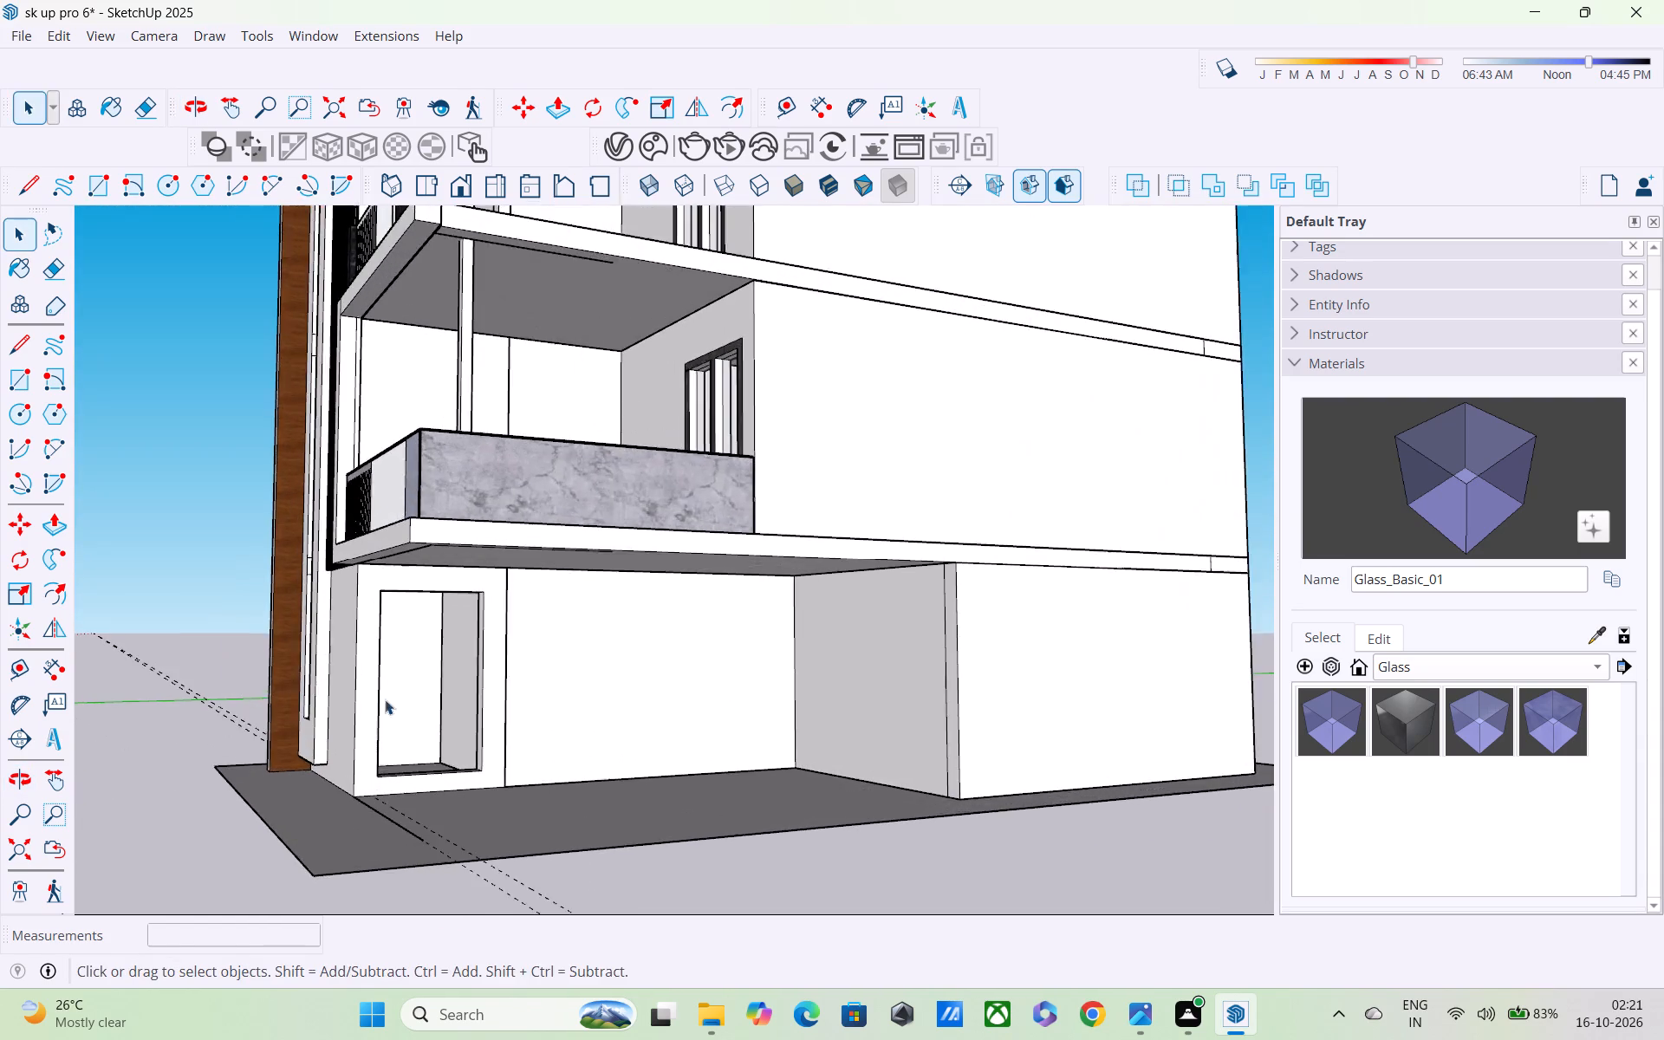
# Draw a roughly 1'3" square column footprint on the ground-floor parking slab, just outside the end of the side wall.
pyautogui.moveTo(474, 597); pyautogui.dragTo(920, 621, button='middle')
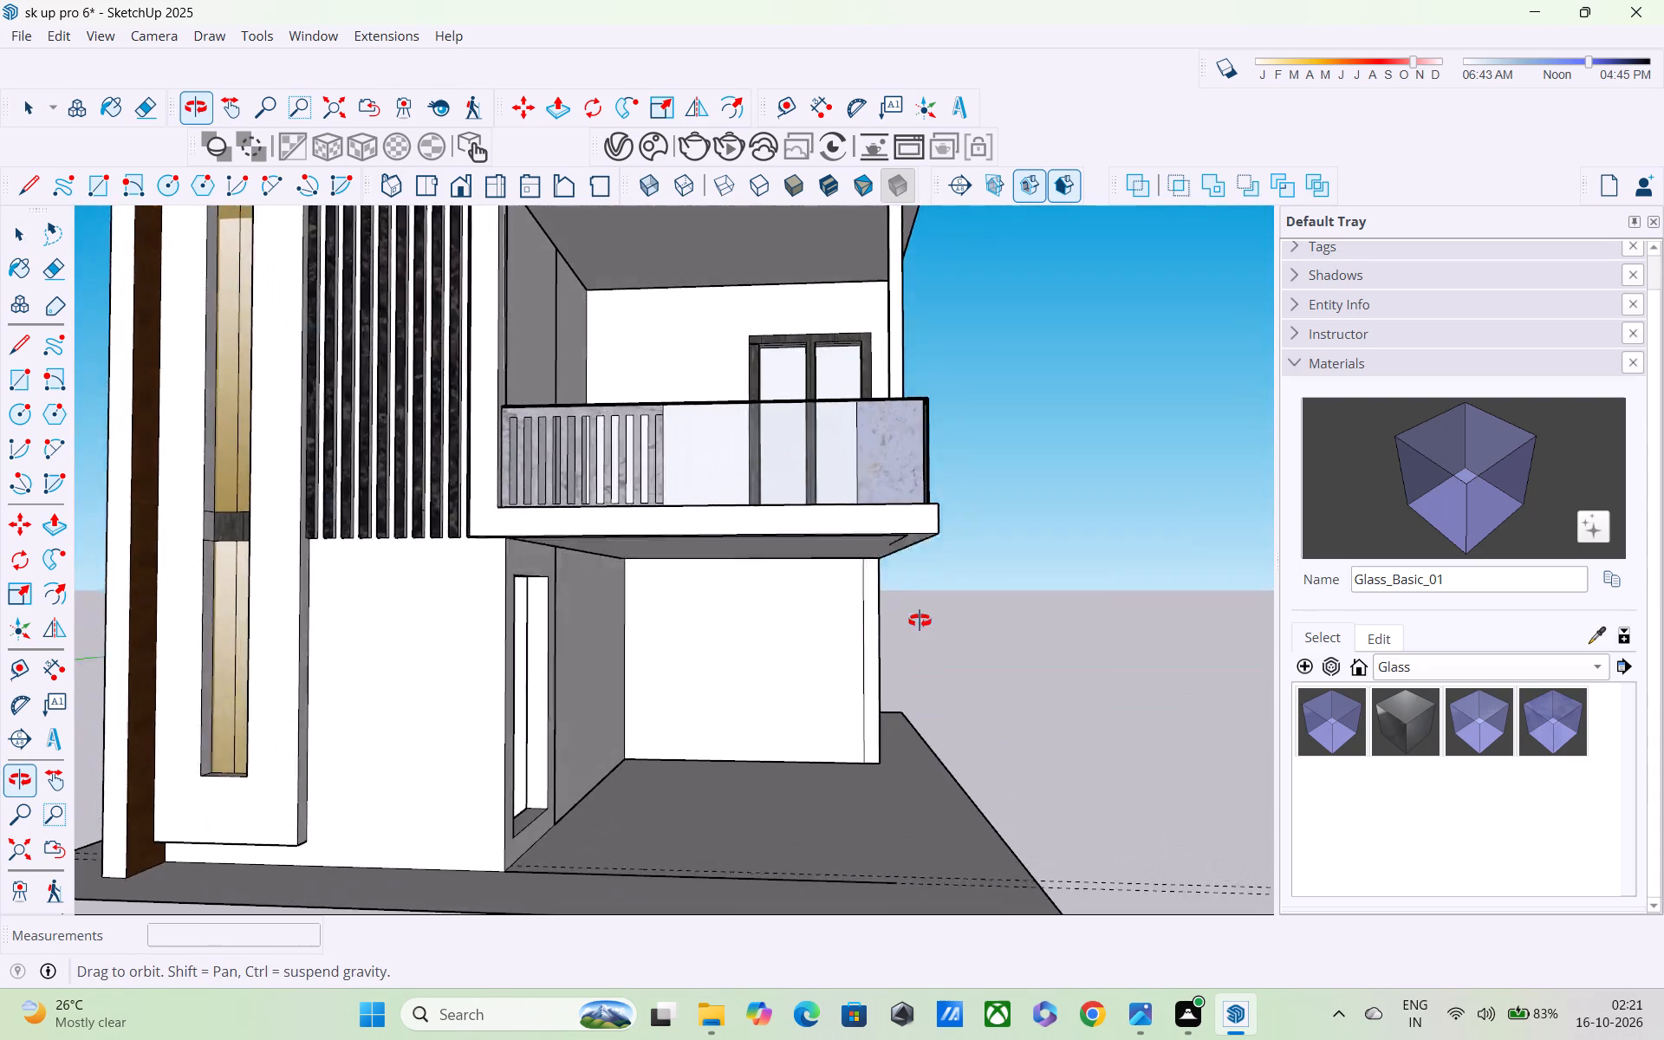
pyautogui.moveTo(920, 621); pyautogui.dragTo(923, 634, button='middle')
pyautogui.press('r')
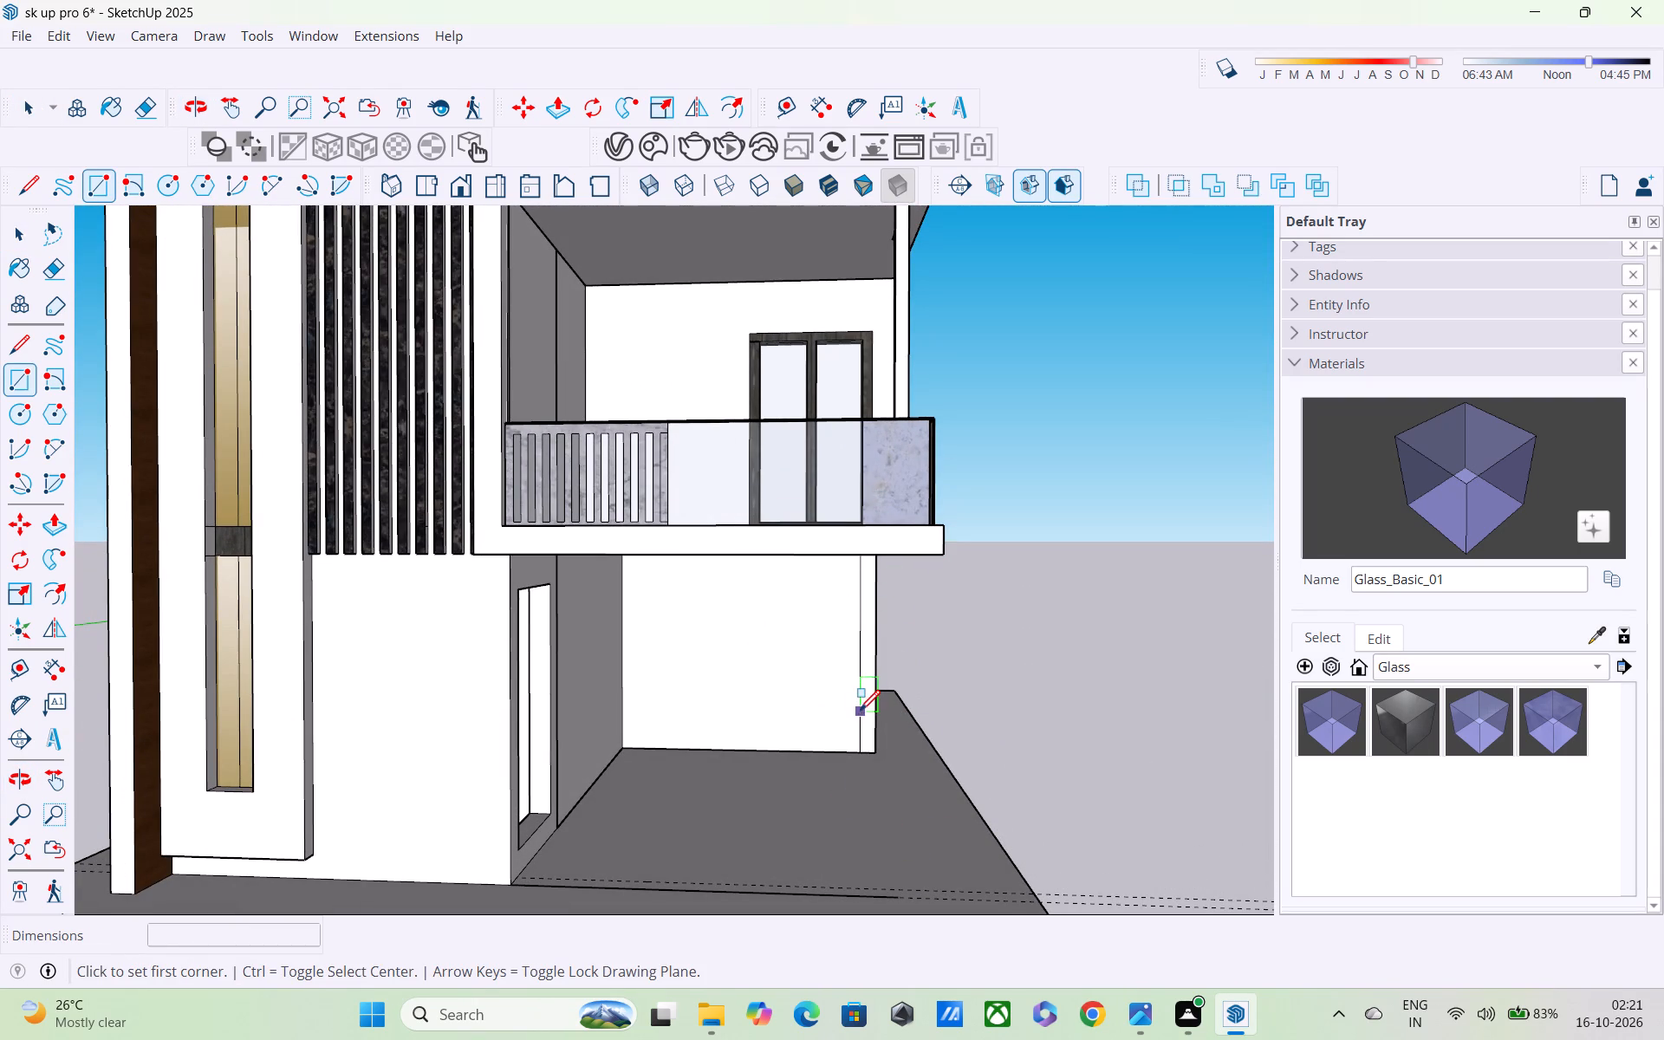
pyautogui.moveTo(857, 751); pyautogui.dragTo(606, 848, button='middle')
pyautogui.scroll(2, 994, 689)
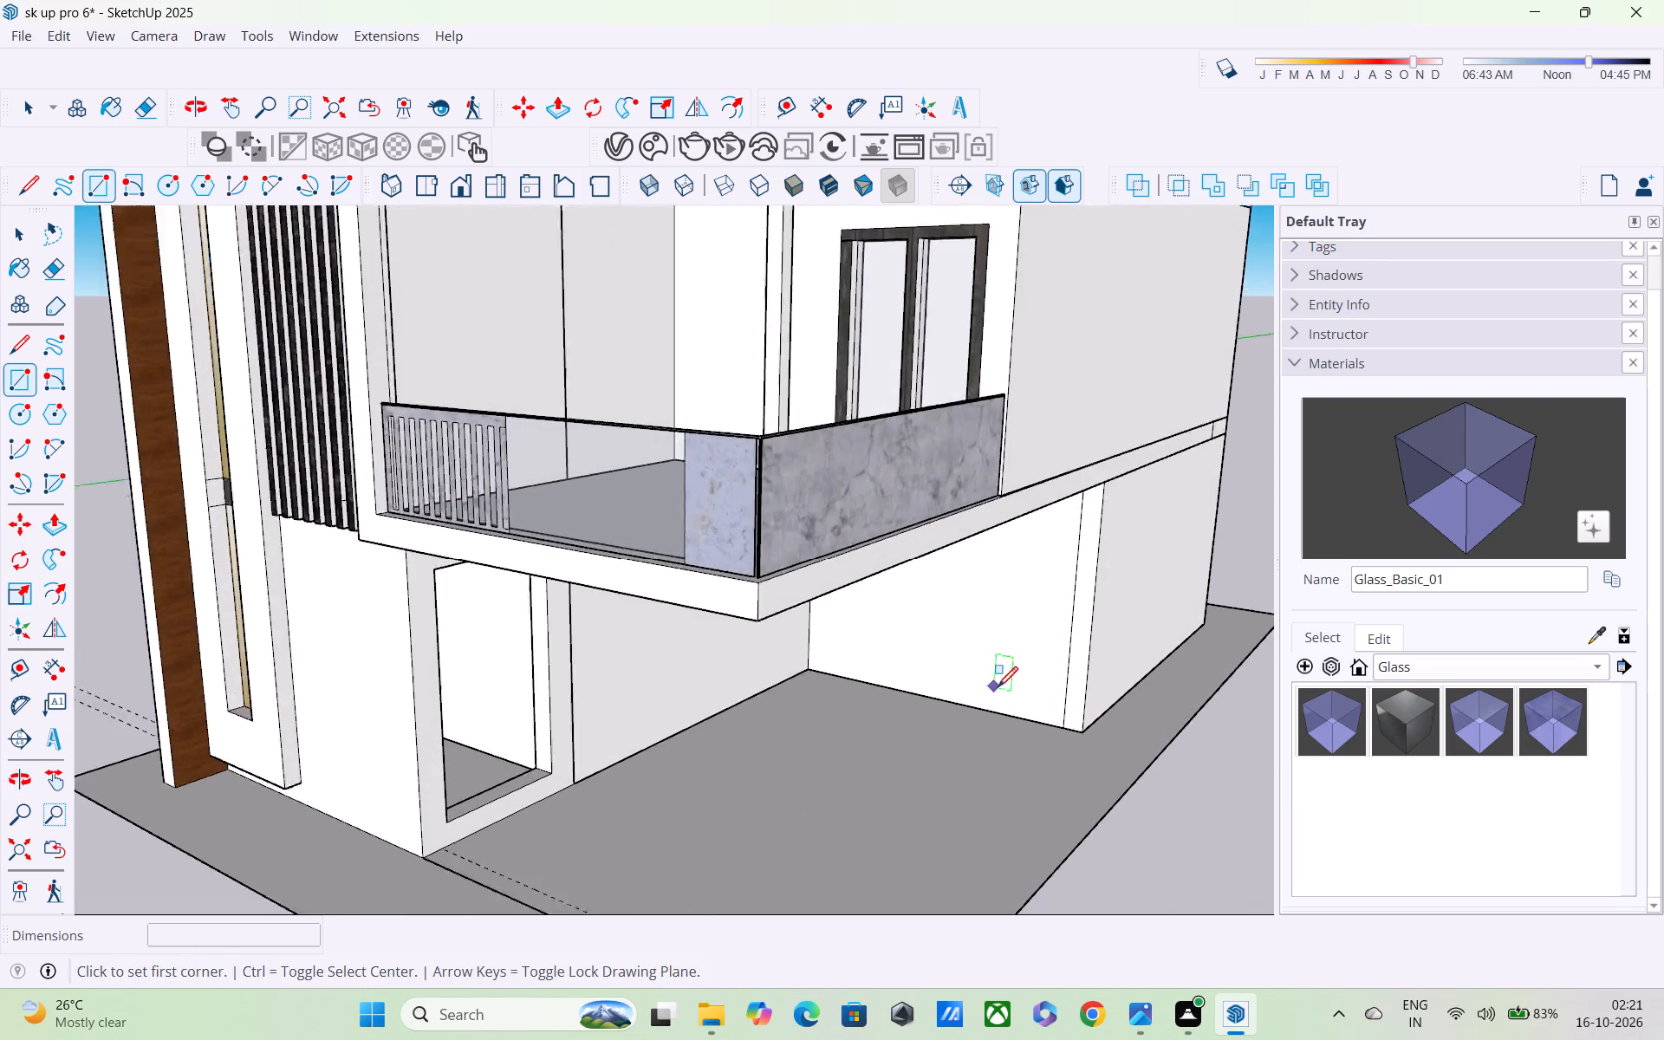
pyautogui.scroll(3, 998, 689)
pyautogui.moveTo(1101, 727); pyautogui.dragTo(995, 696, button='middle')
pyautogui.scroll(-4, 995, 697)
pyautogui.scroll(3, 1102, 758)
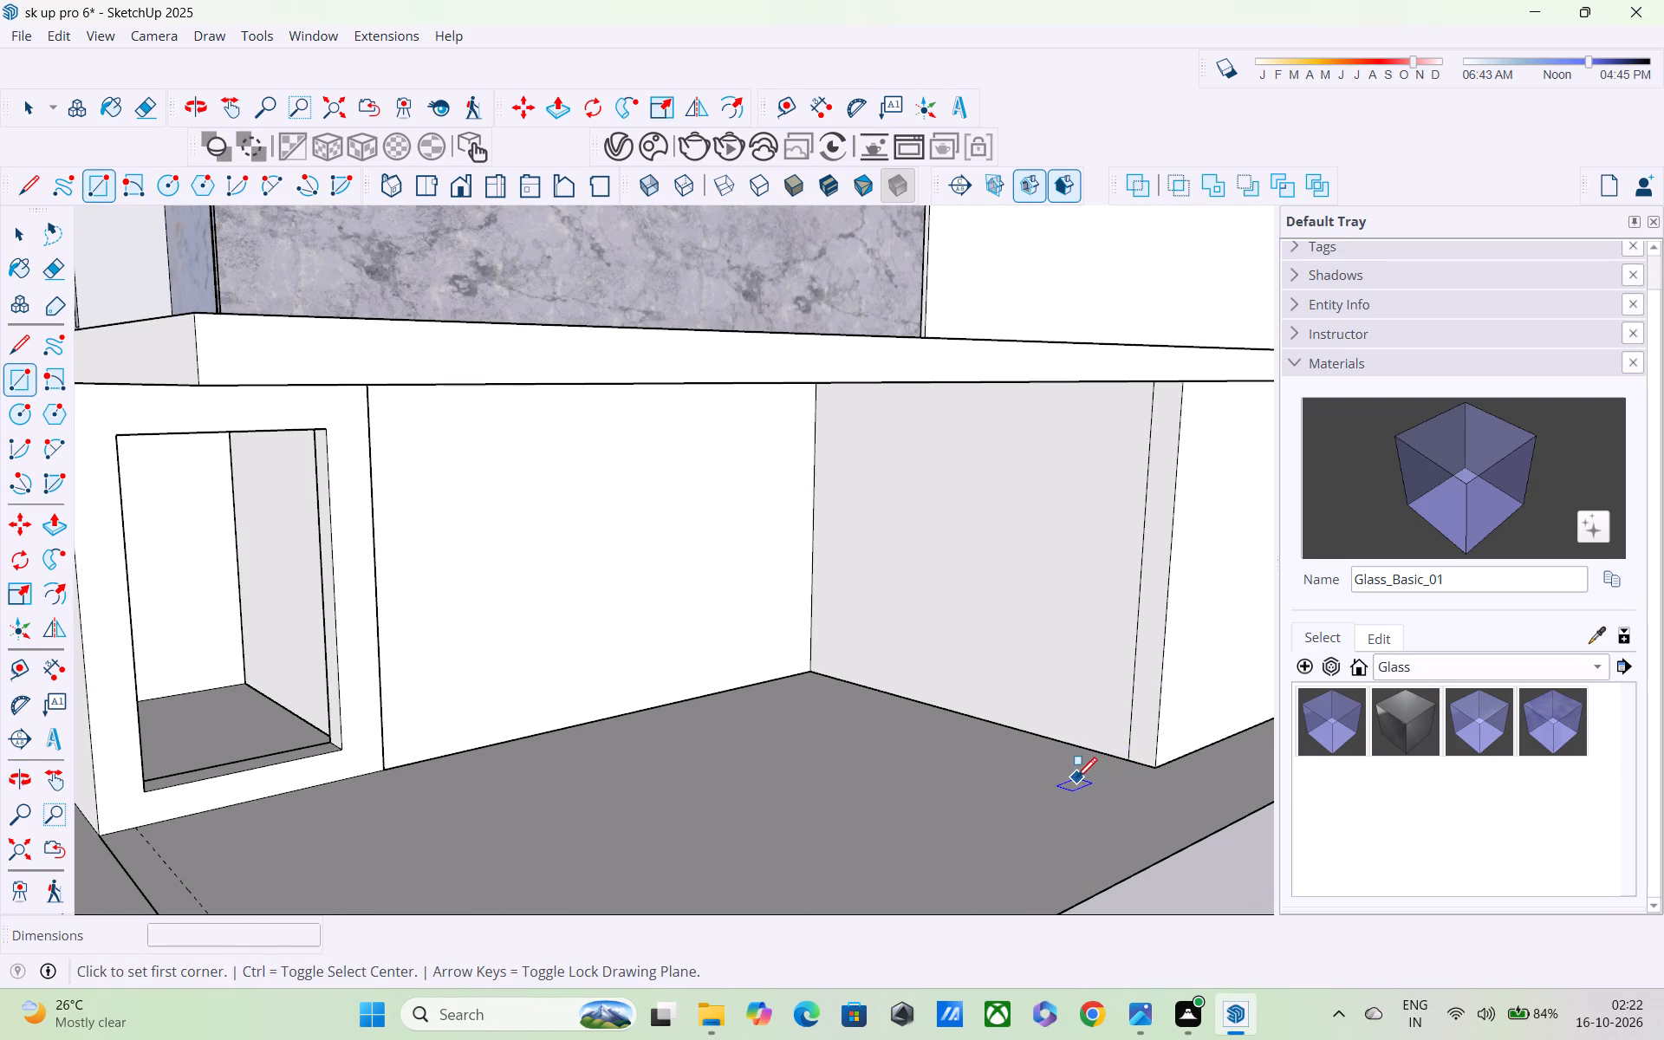
pyautogui.click(1076, 779)
pyautogui.click(1095, 805)
# Push/Pull the column footprint up 10' to the underside of the lowest balcony slab.
pyautogui.scroll(-3, 1087, 809)
pyautogui.press('p')
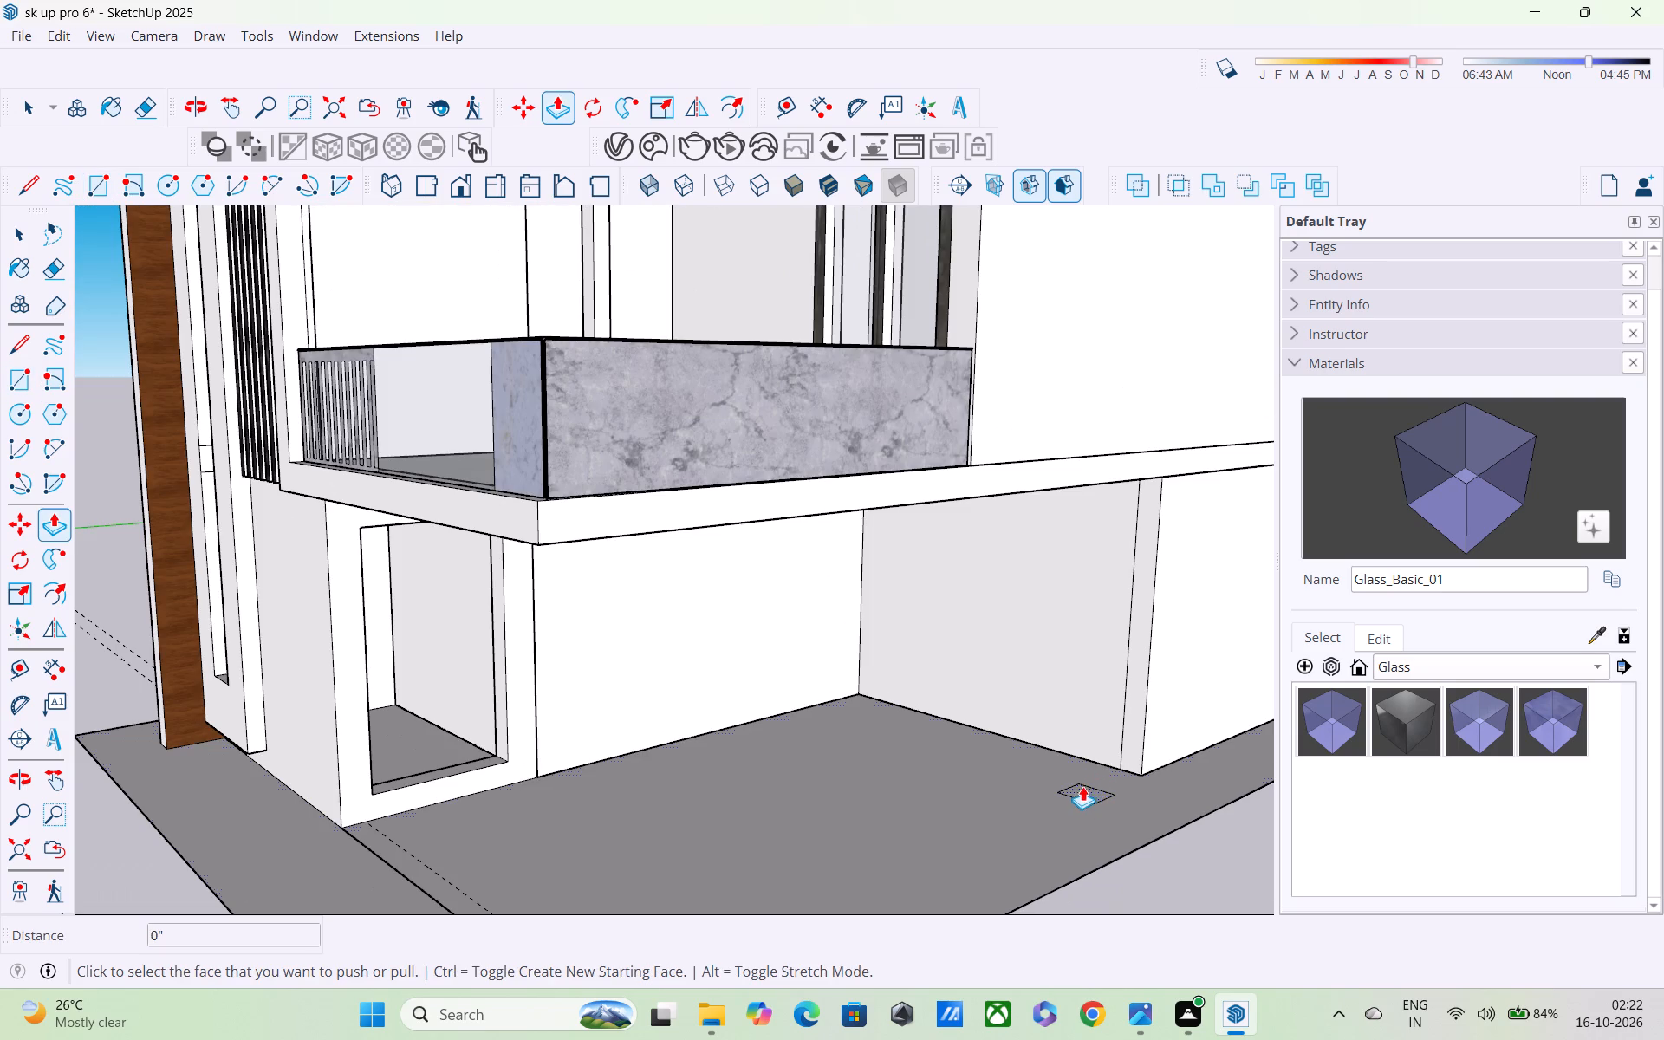
pyautogui.click(1081, 782)
pyautogui.press('Escape')
pyautogui.press('space')
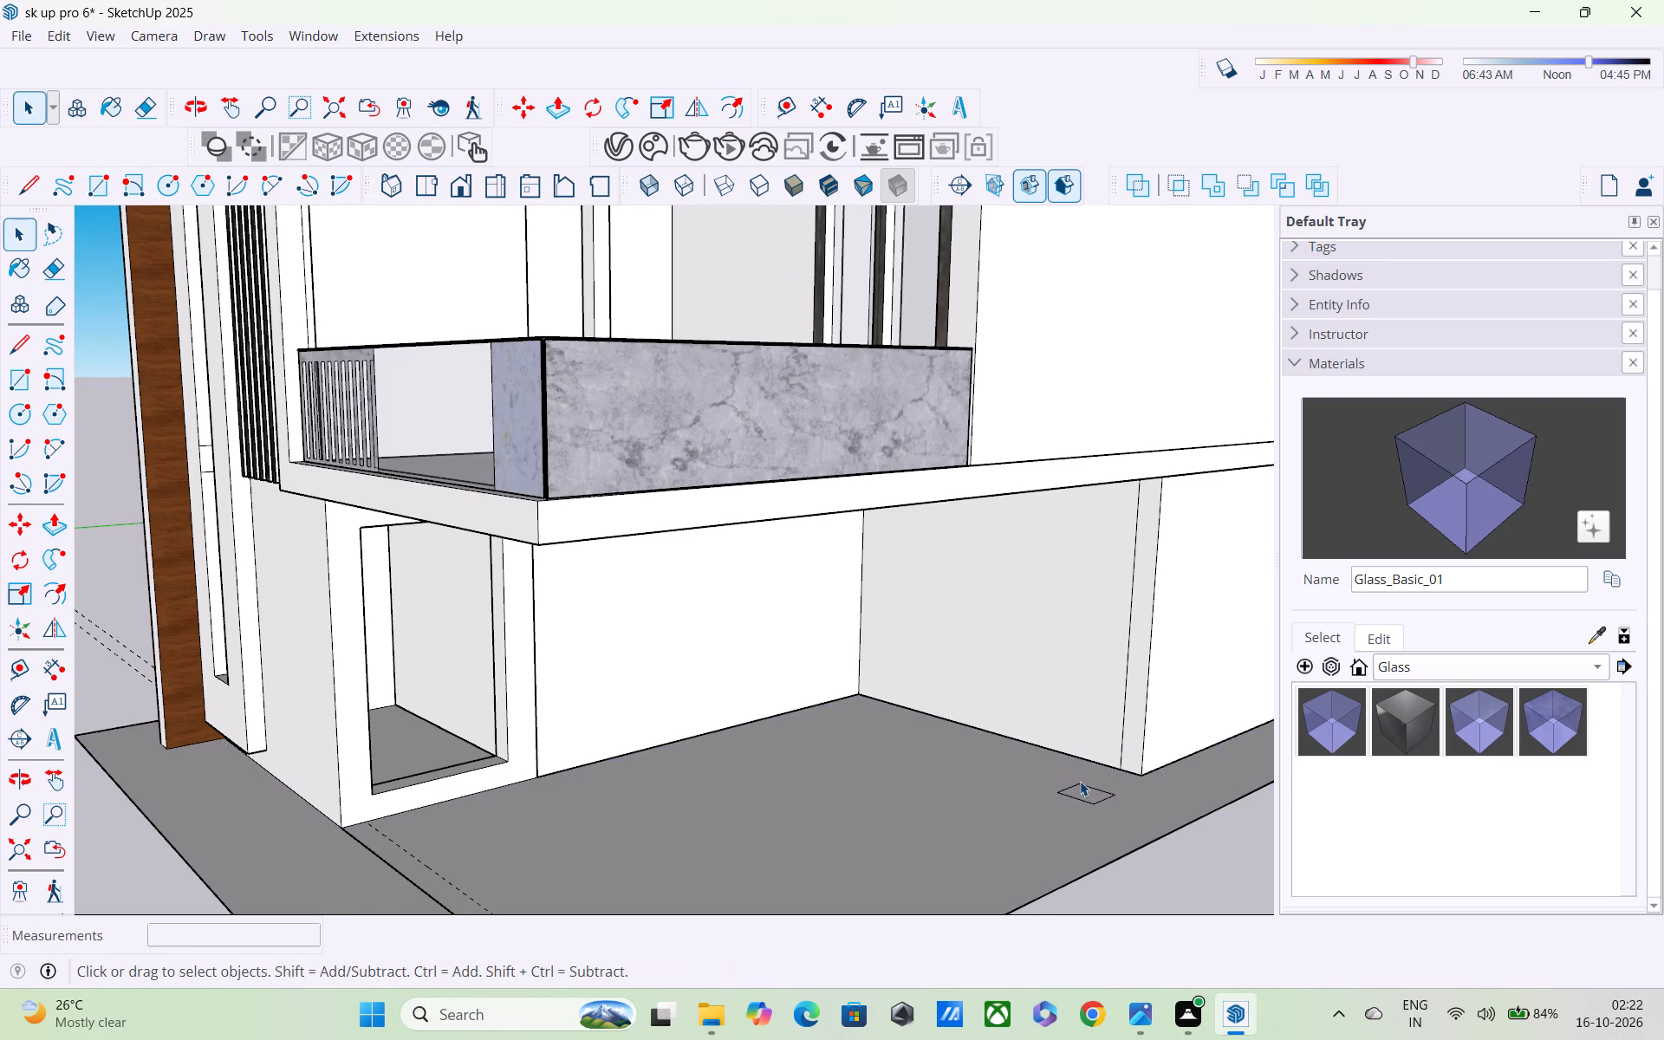
pyautogui.scroll(5, 1080, 781)
pyautogui.click(1092, 809)
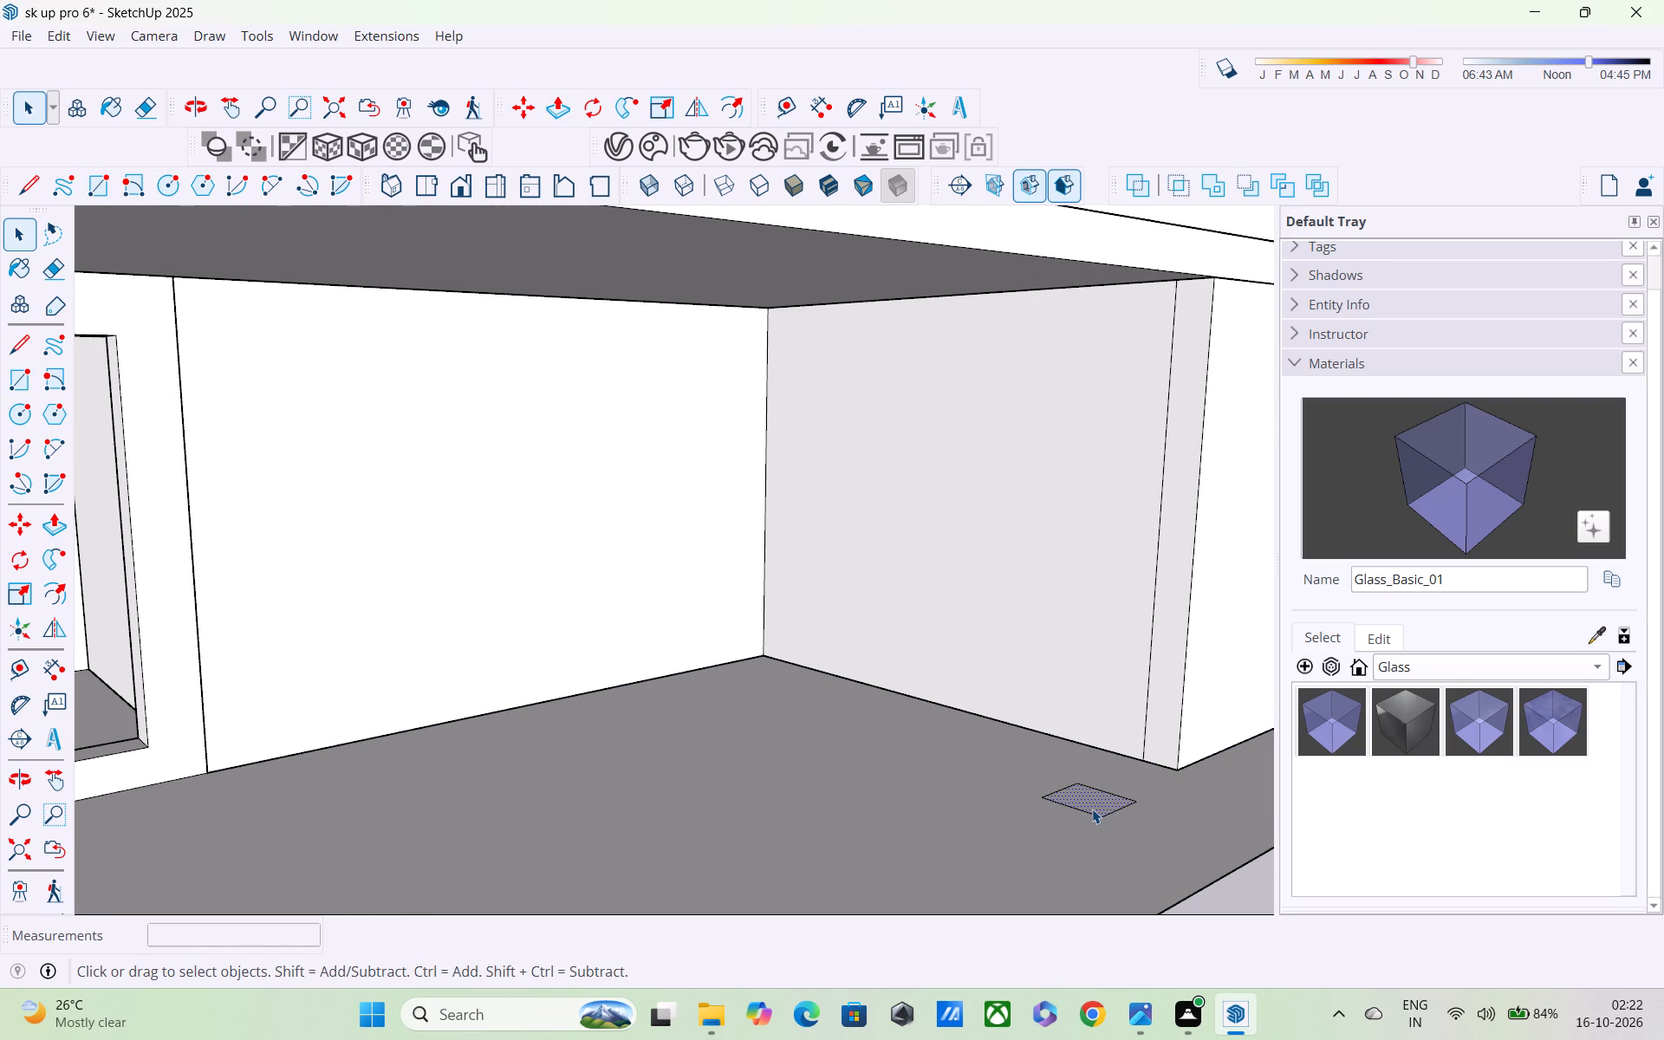
pyautogui.press('p')
pyautogui.click(1089, 781)
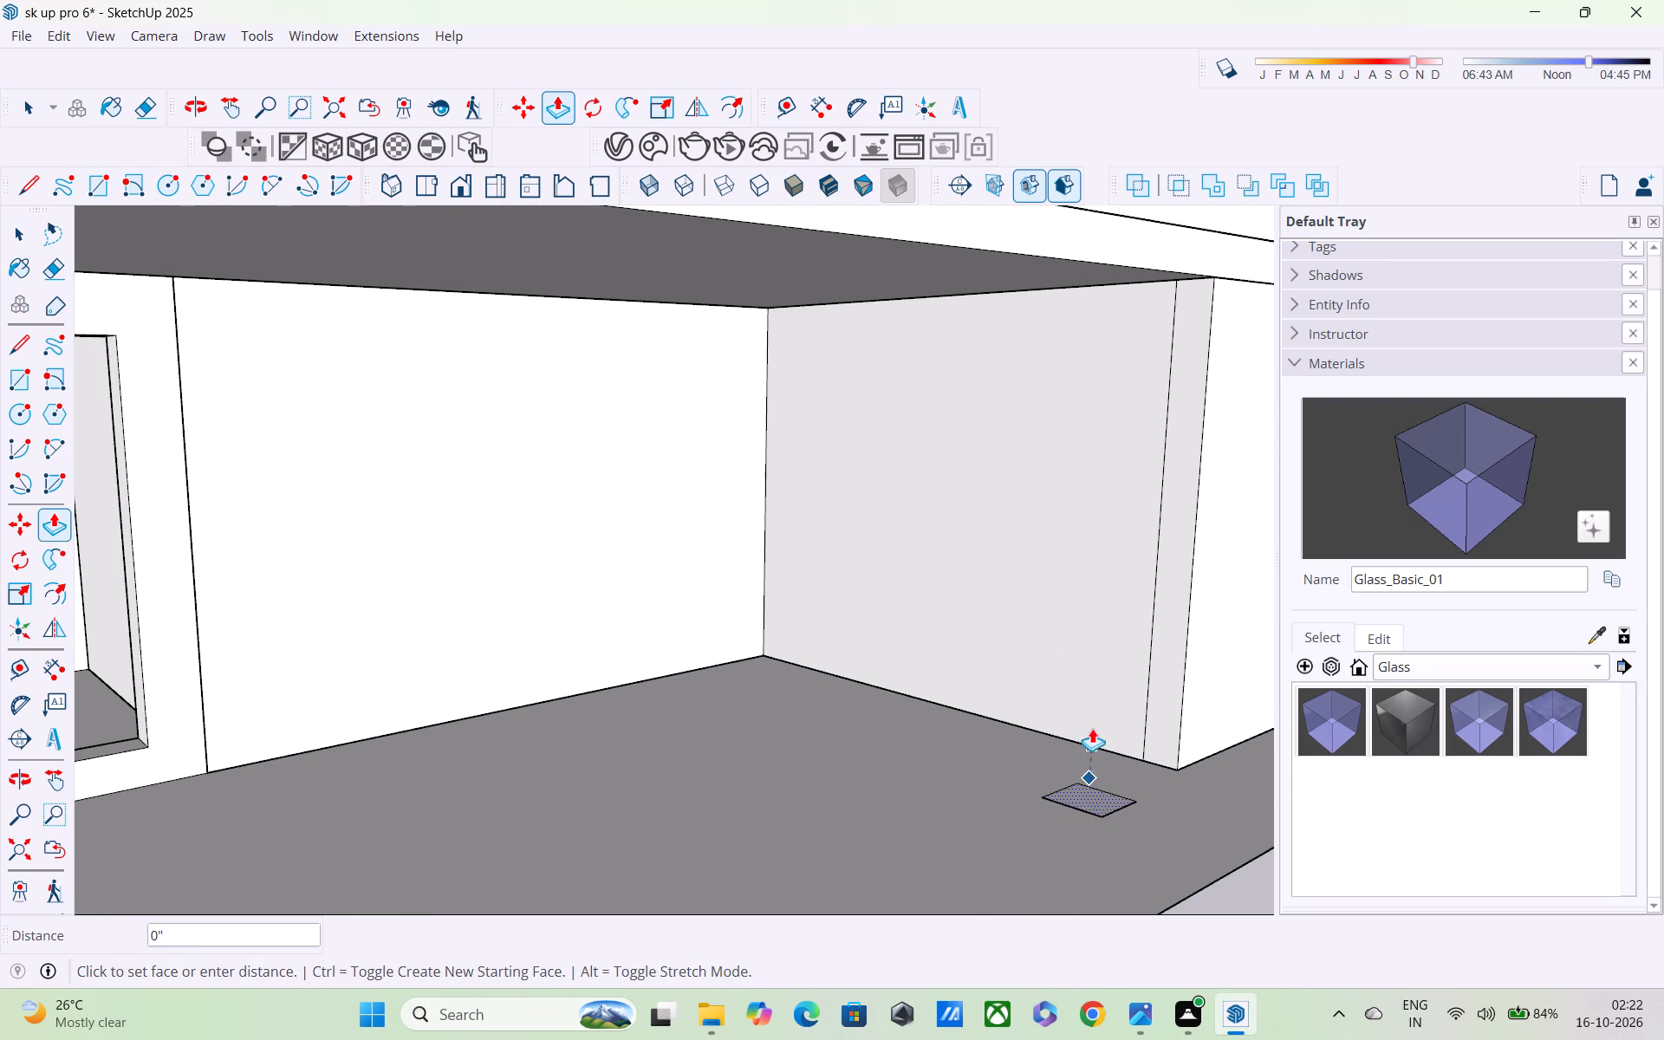
pyautogui.scroll(-4, 1085, 687)
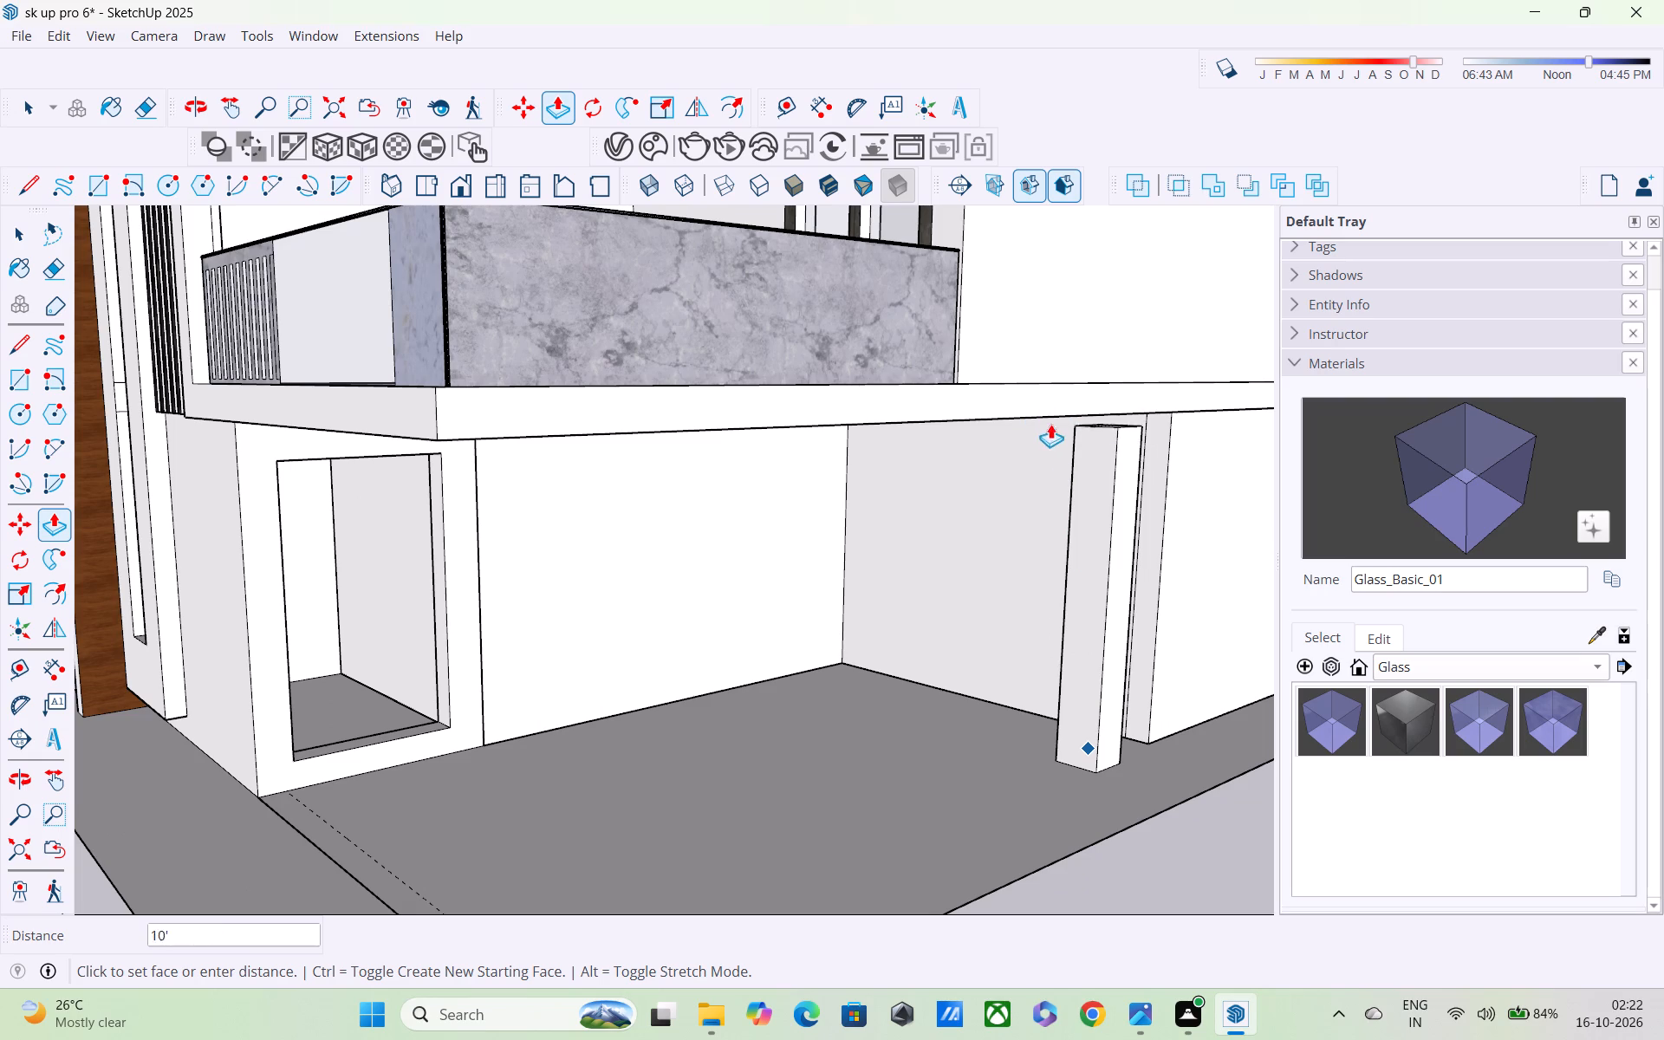
pyautogui.click(1090, 415)
pyautogui.moveTo(1103, 573); pyautogui.dragTo(1363, 514, button='middle')
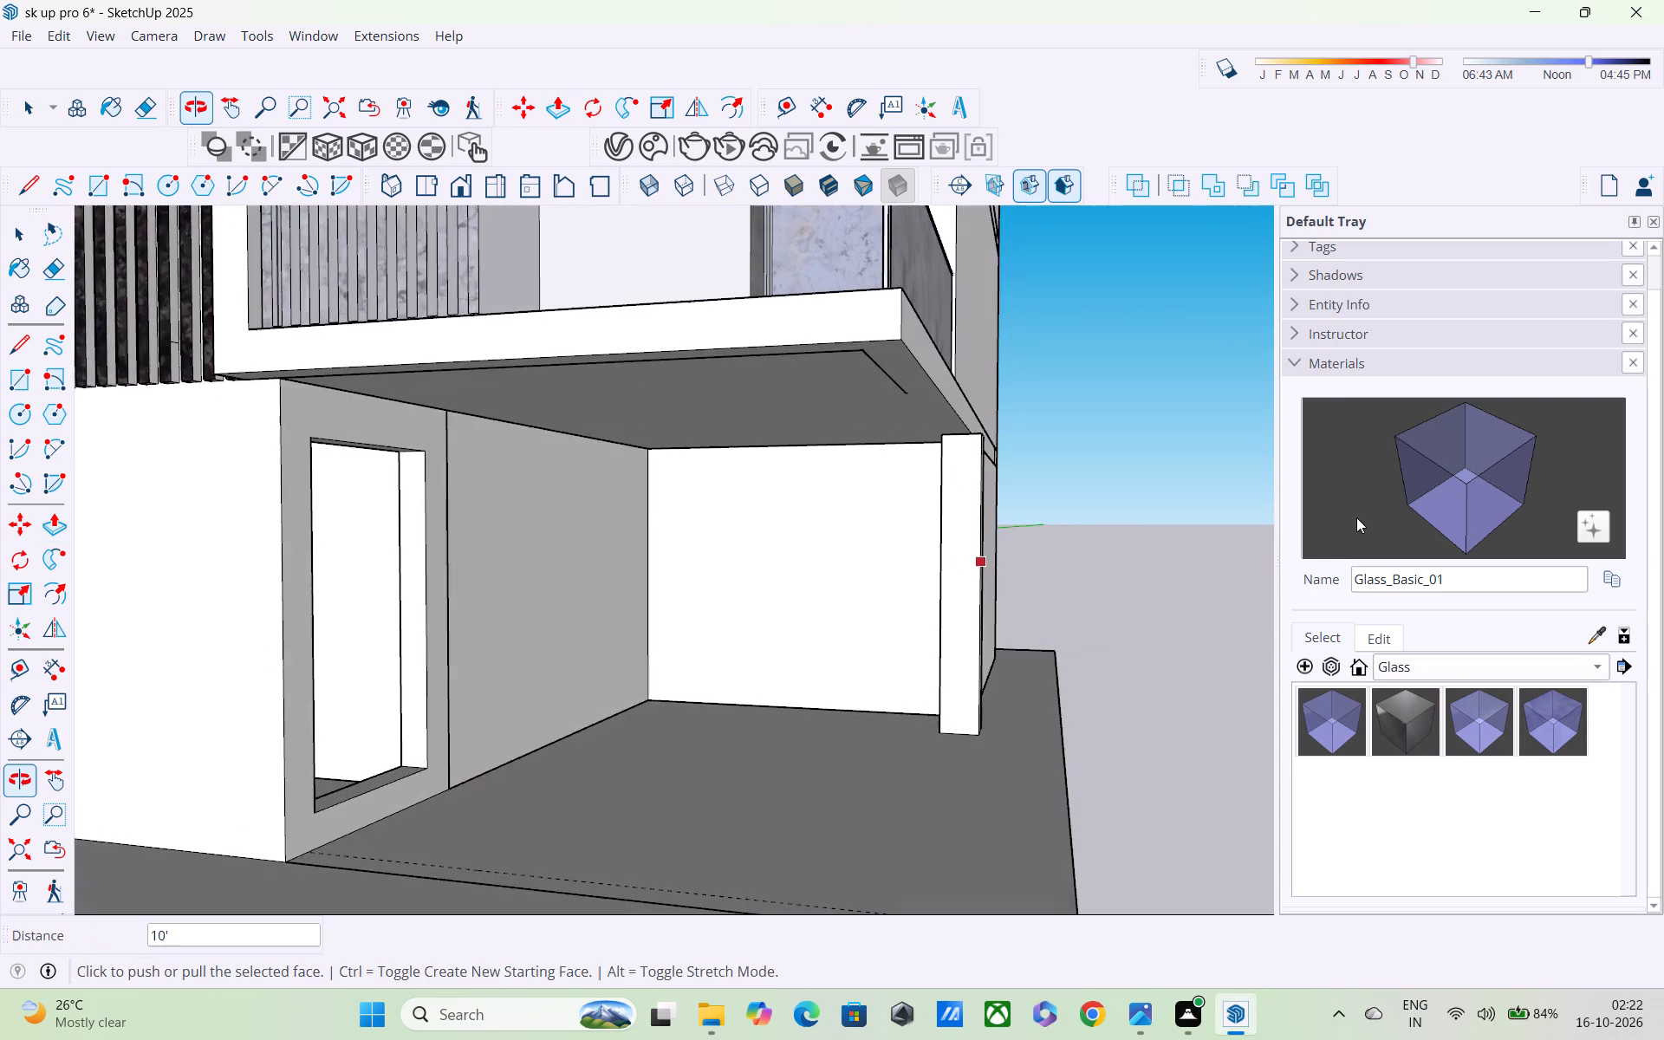
pyautogui.scroll(-3, 1127, 575)
pyautogui.press('space')
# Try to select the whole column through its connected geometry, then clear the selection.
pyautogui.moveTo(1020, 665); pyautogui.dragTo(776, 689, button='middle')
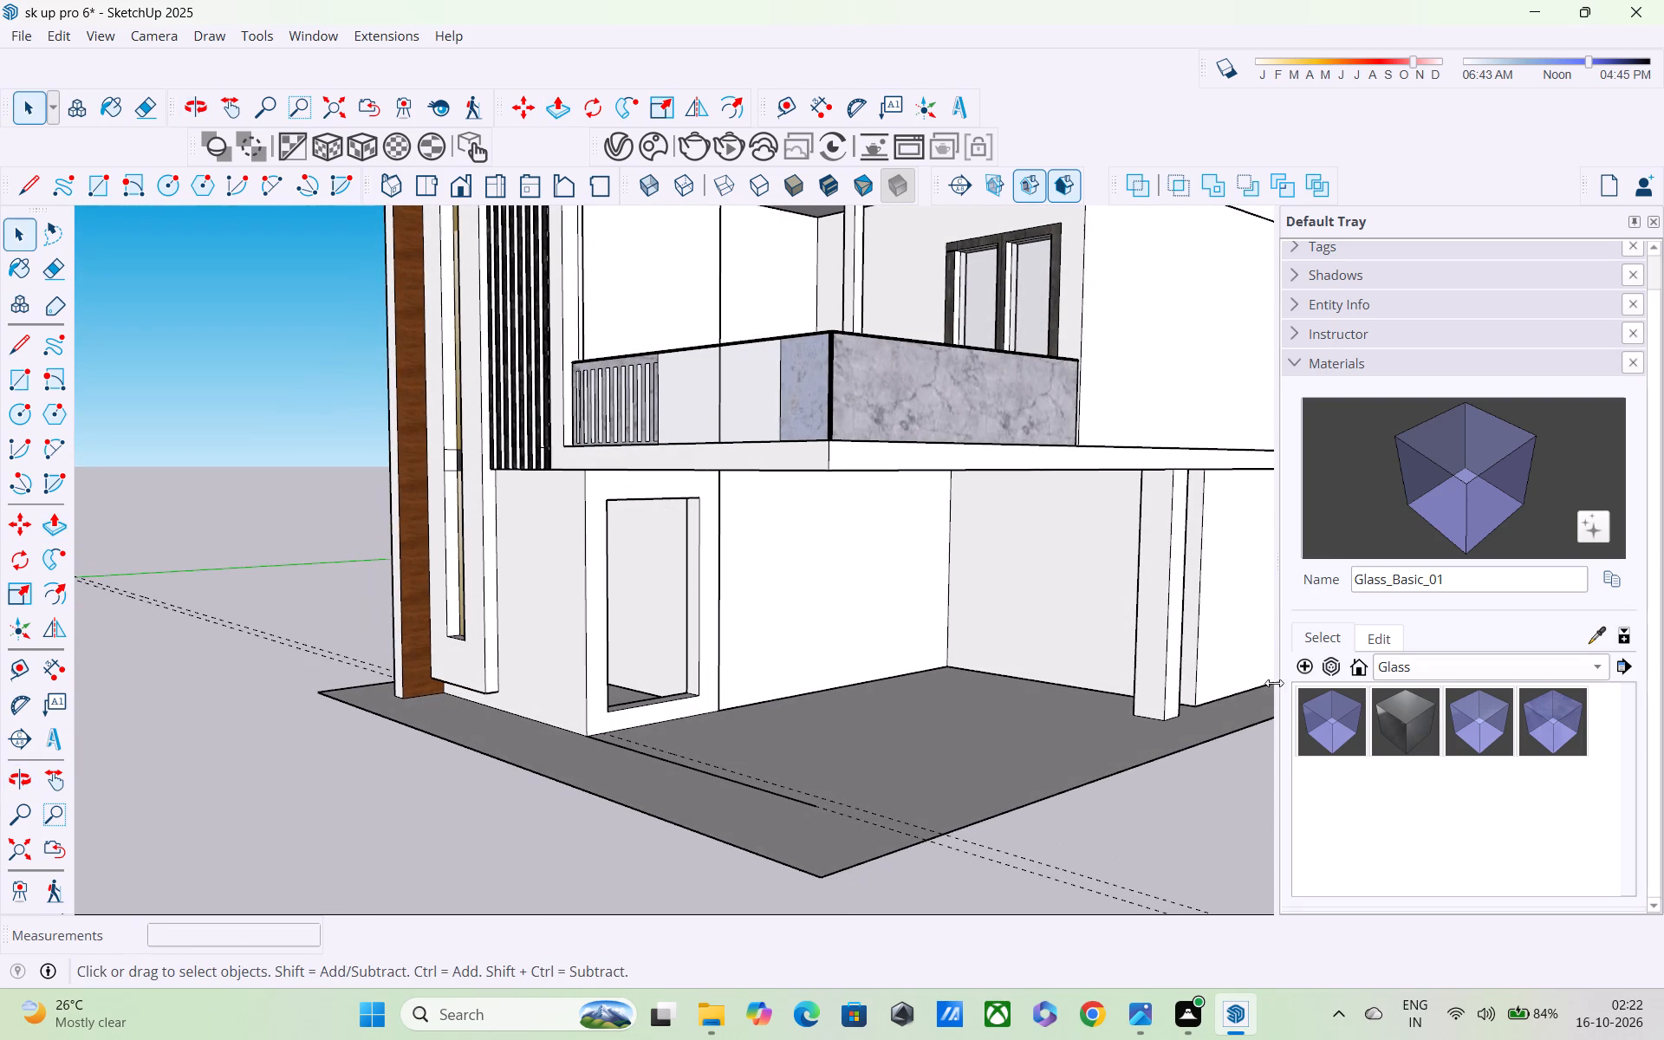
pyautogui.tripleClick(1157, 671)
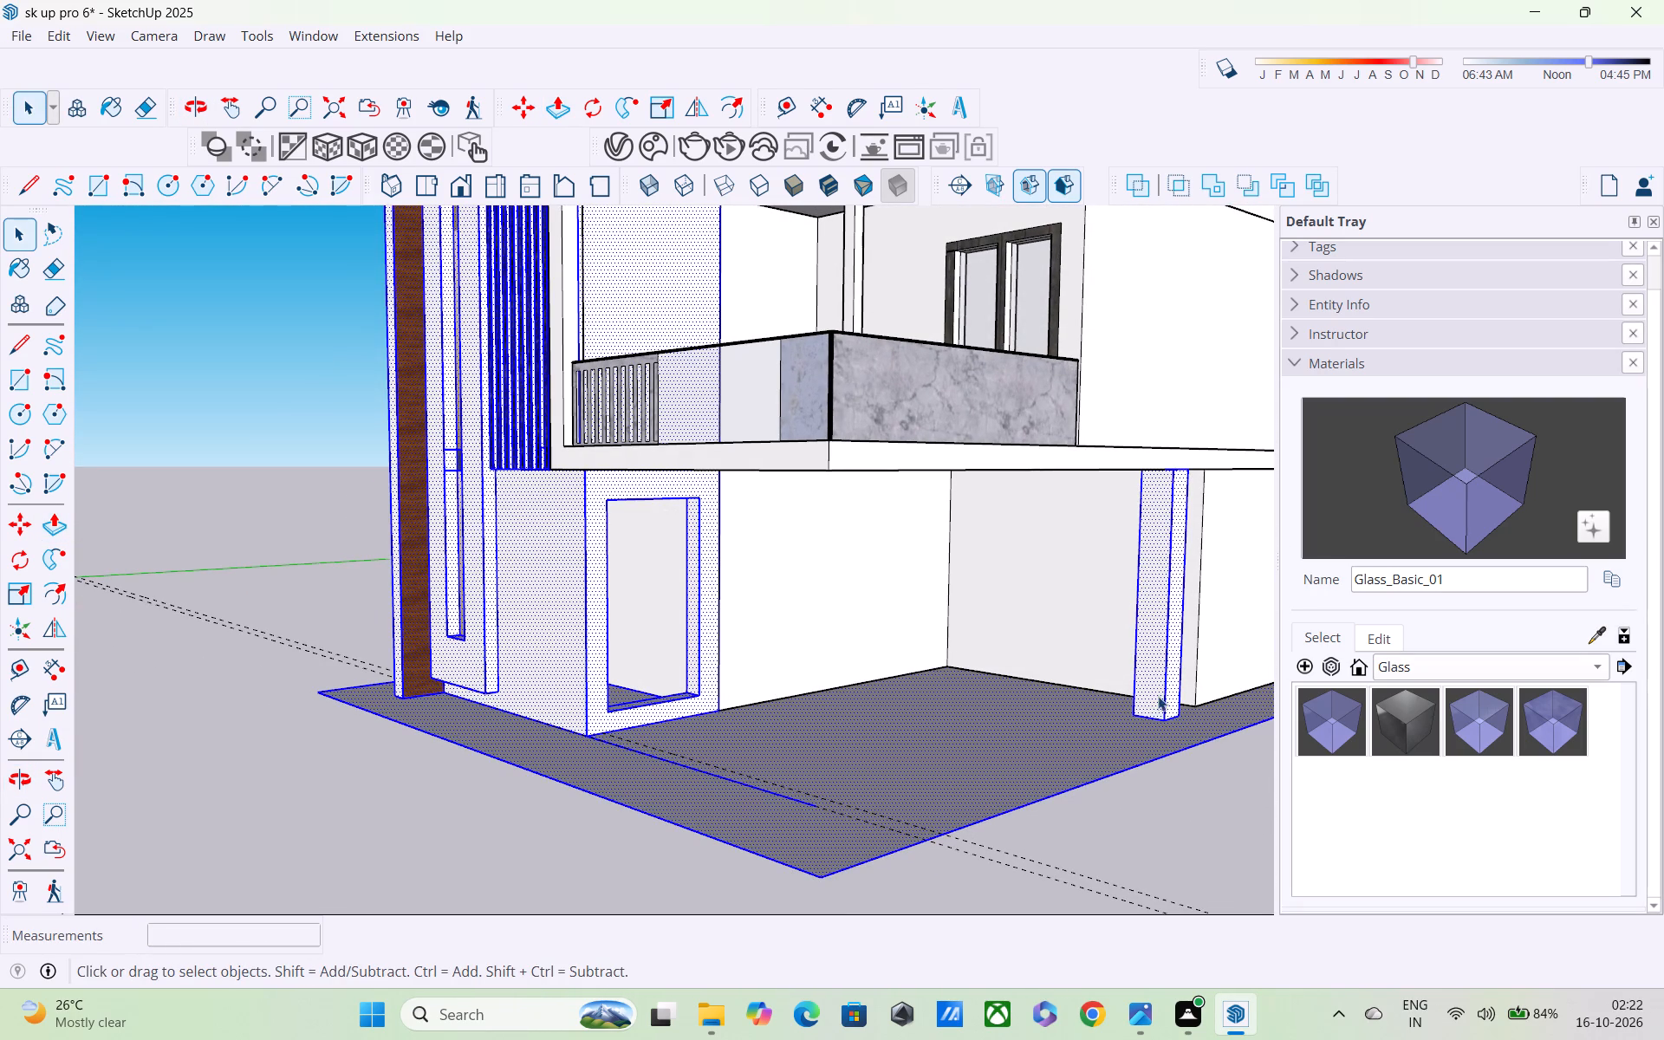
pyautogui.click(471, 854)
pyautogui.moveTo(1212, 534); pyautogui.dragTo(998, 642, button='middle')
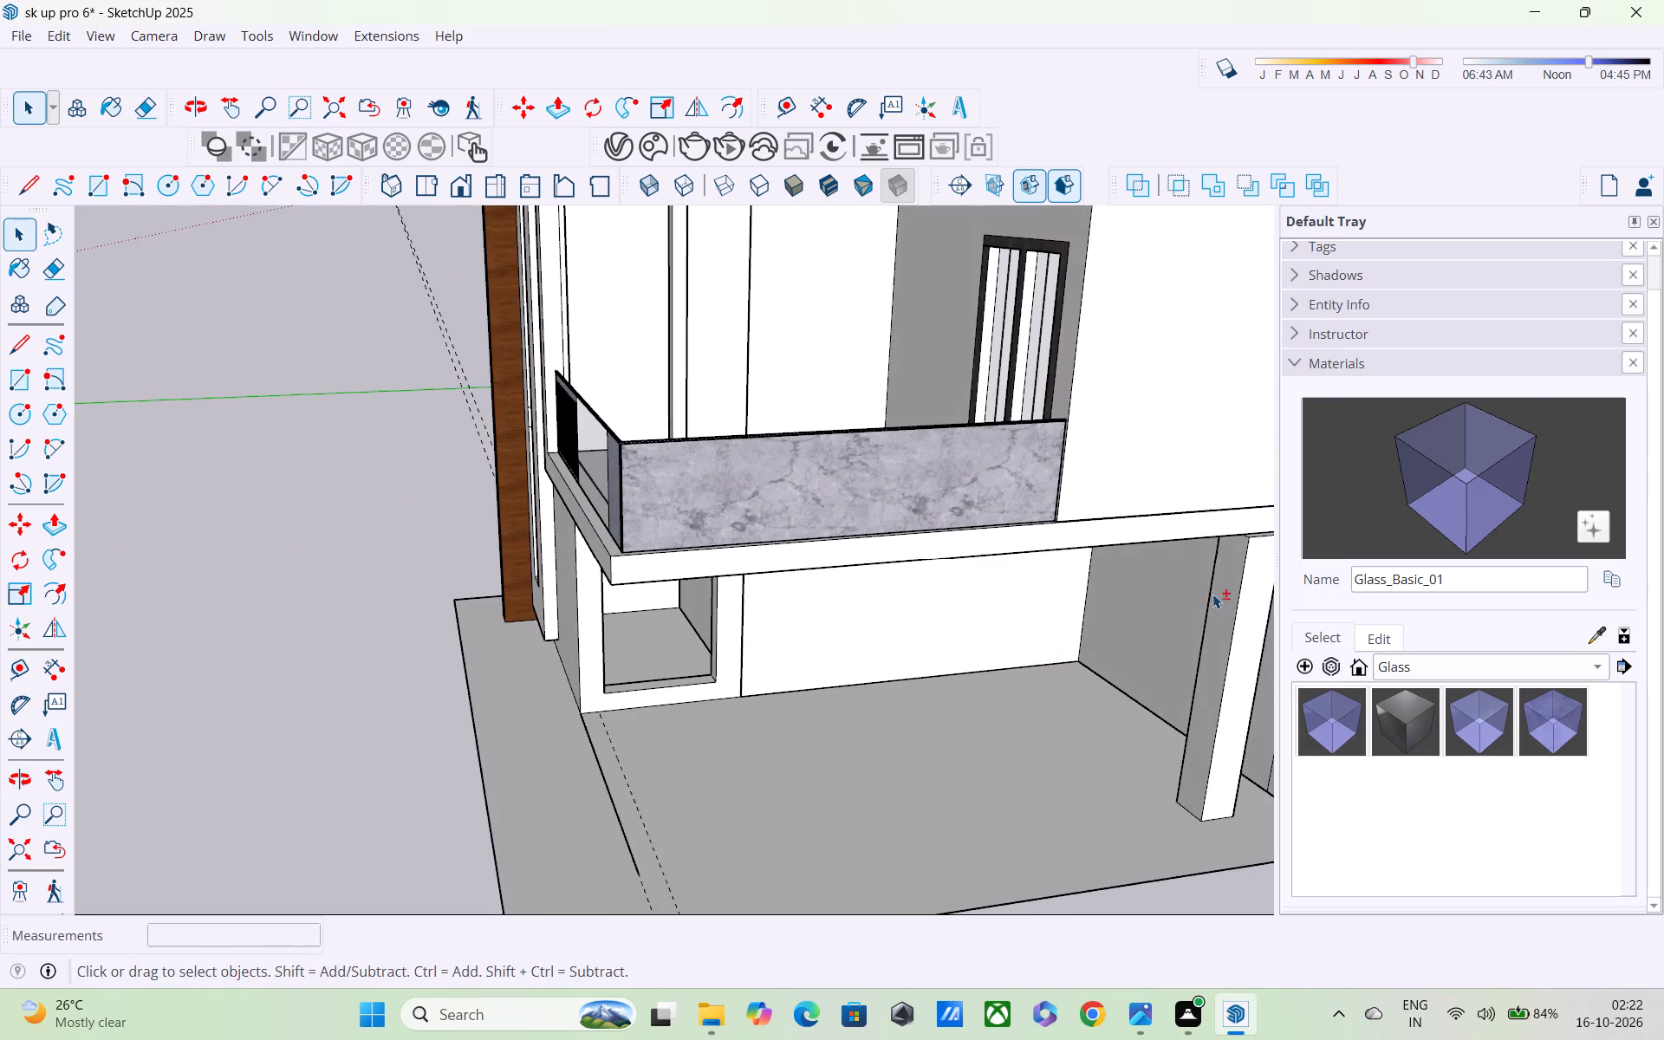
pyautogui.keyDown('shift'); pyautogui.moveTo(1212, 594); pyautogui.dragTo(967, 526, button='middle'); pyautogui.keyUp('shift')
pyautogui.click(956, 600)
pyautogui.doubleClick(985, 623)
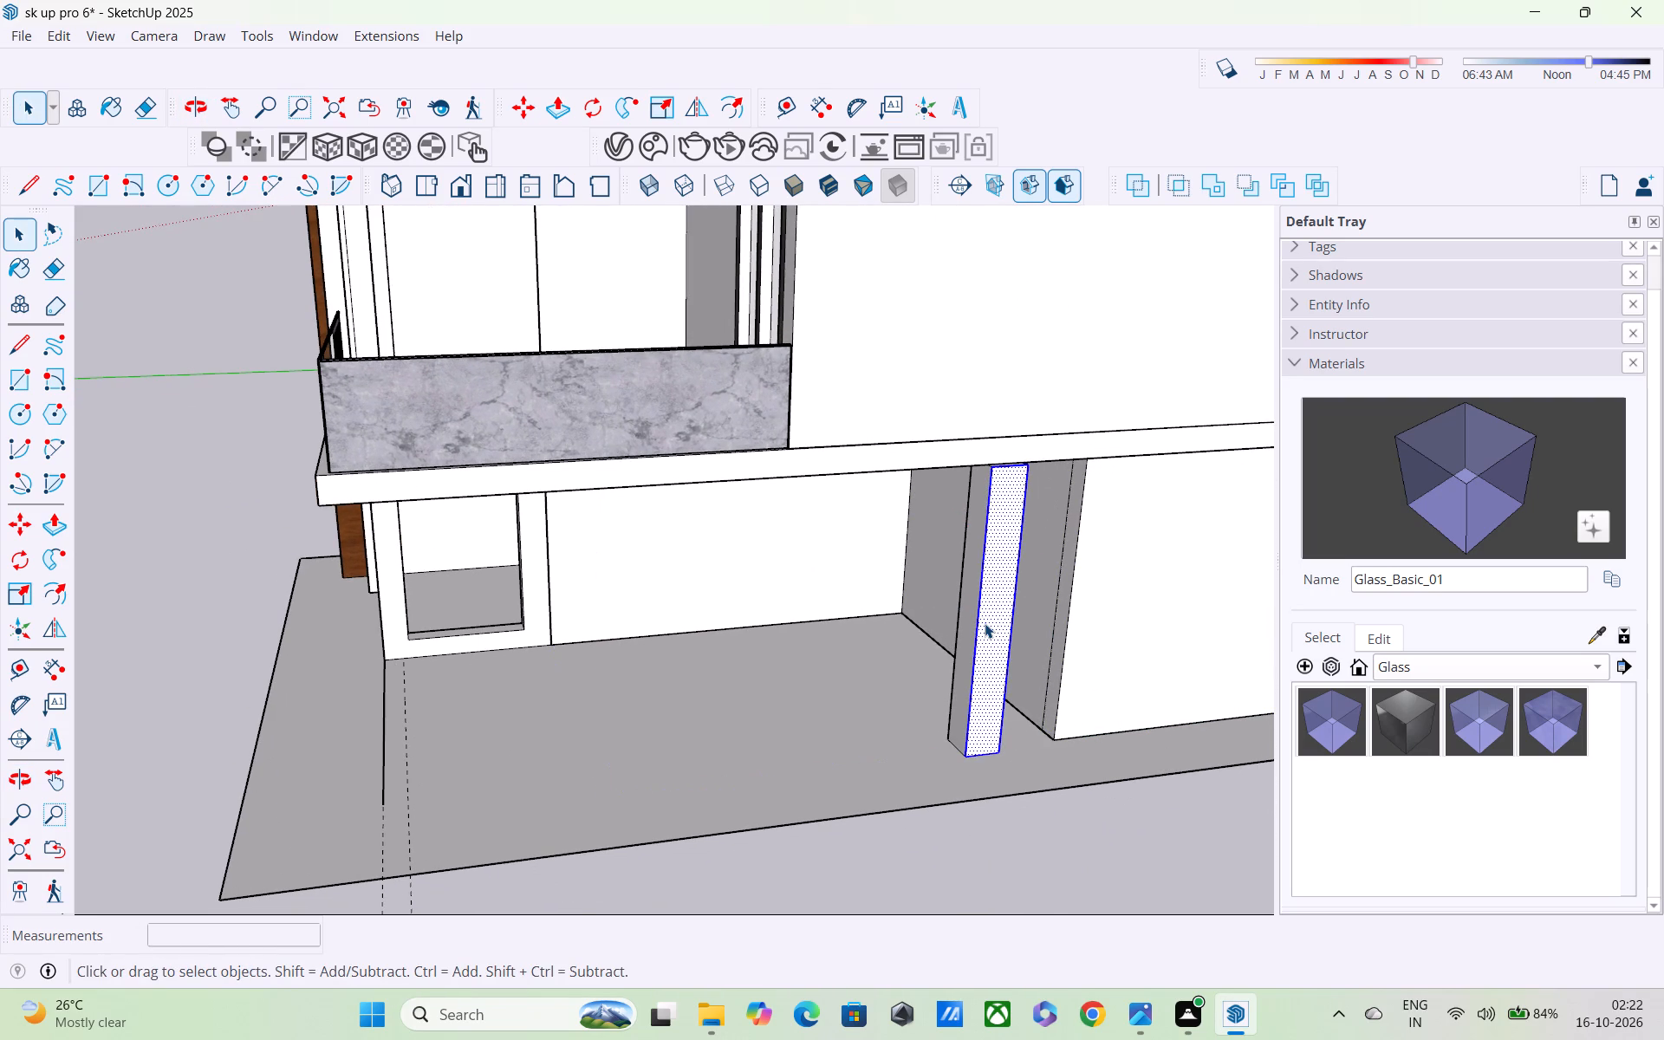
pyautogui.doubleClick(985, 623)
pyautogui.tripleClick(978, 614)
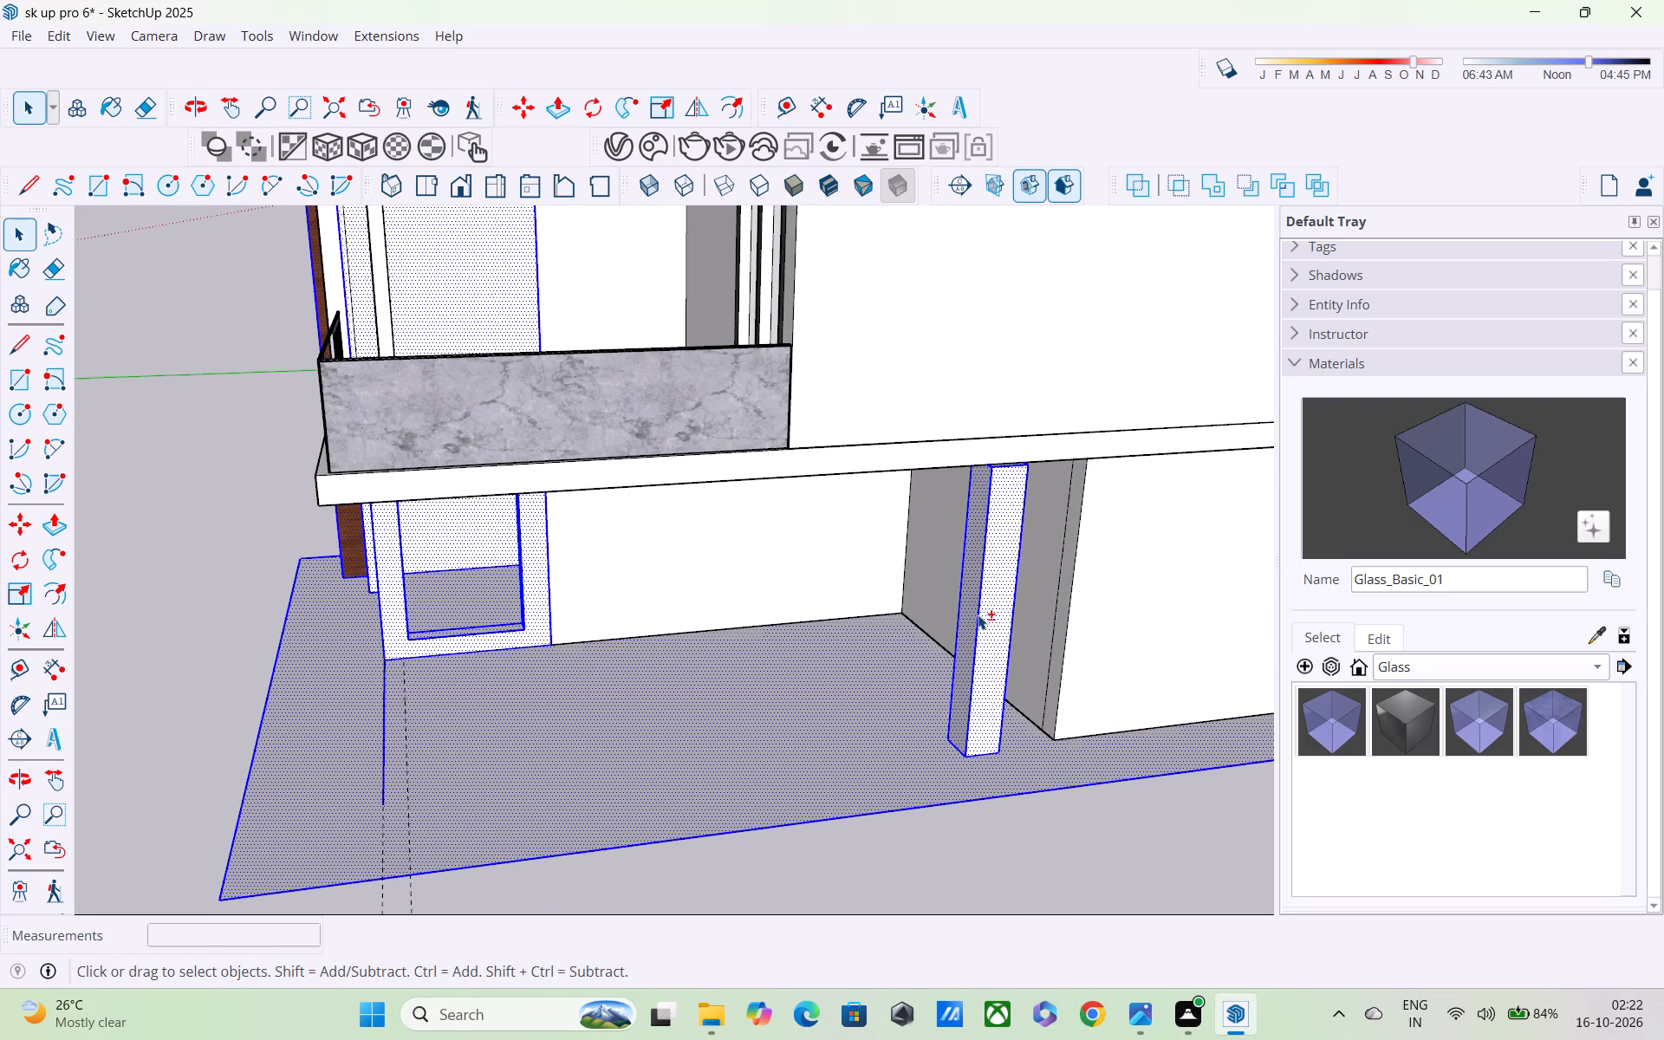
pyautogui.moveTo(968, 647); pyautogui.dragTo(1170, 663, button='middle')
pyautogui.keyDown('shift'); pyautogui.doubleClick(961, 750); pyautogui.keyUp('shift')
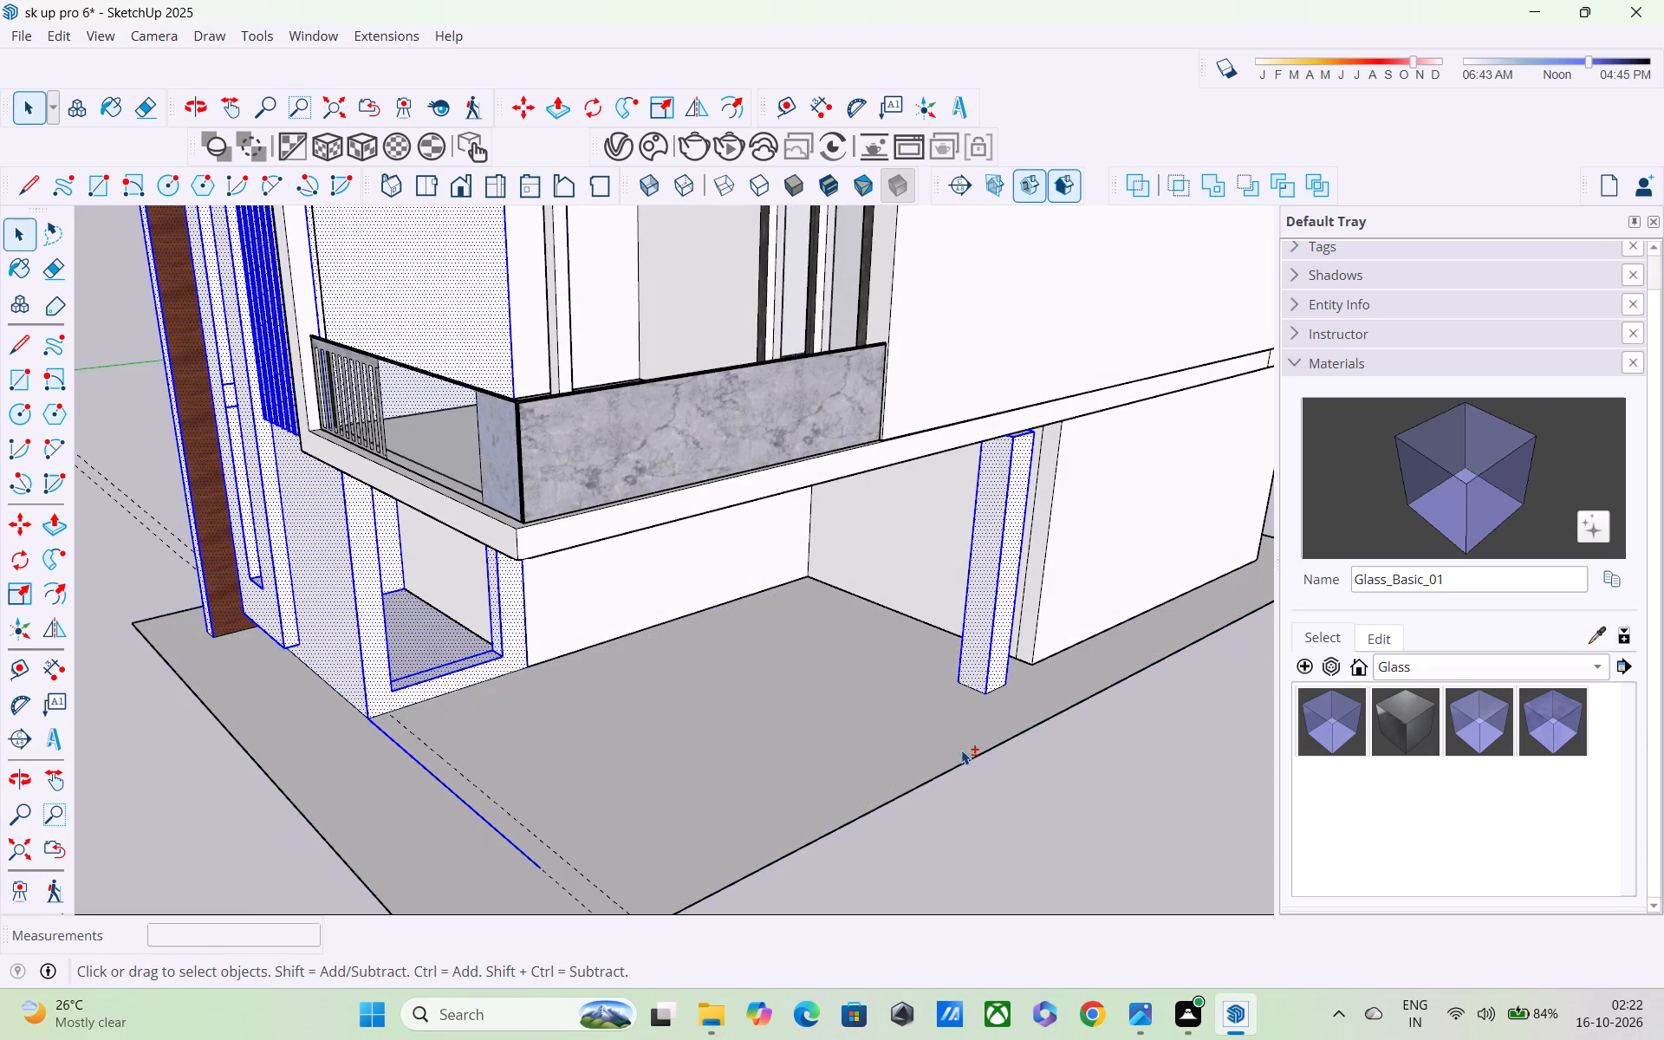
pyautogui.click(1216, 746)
# Select the ground-floor column's side faces and edges individually, adding each to the selection from around the column.
pyautogui.moveTo(1022, 710); pyautogui.dragTo(1222, 674, button='middle')
pyautogui.scroll(5, 853, 666)
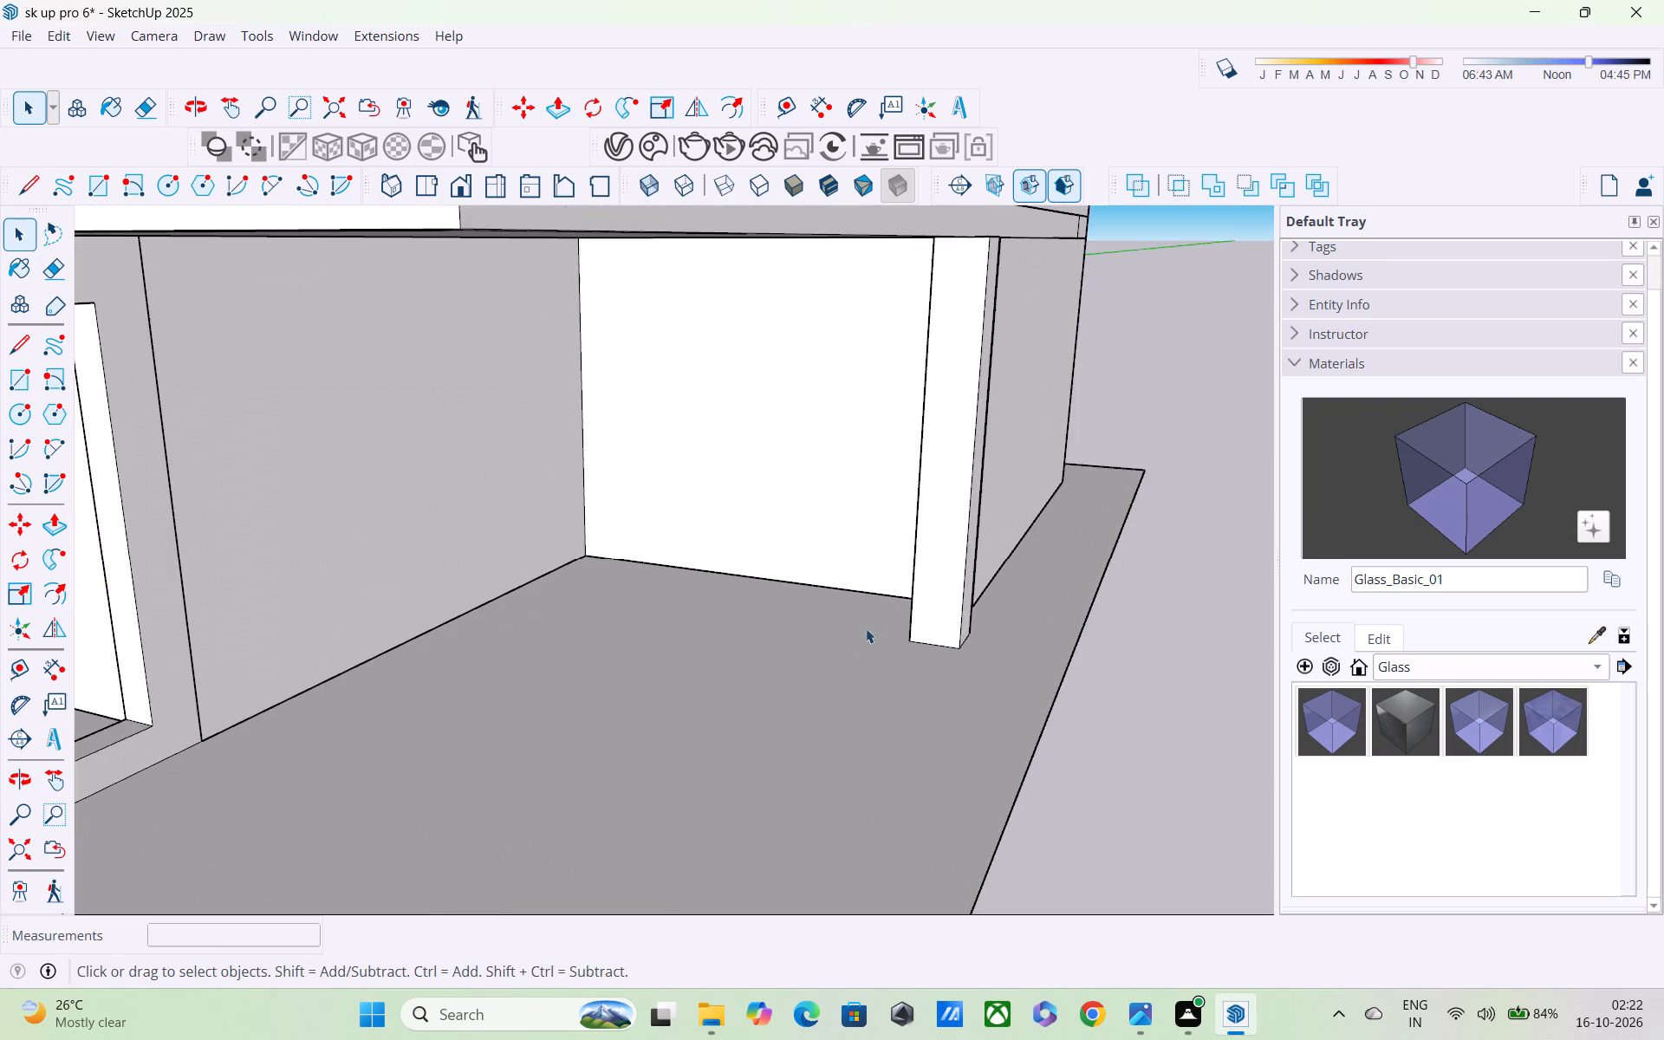
pyautogui.moveTo(878, 614); pyautogui.dragTo(1019, 569, button='middle')
pyautogui.scroll(1, 975, 575)
pyautogui.keyDown('shift'); pyautogui.doubleClick(950, 549); pyautogui.keyUp('shift')
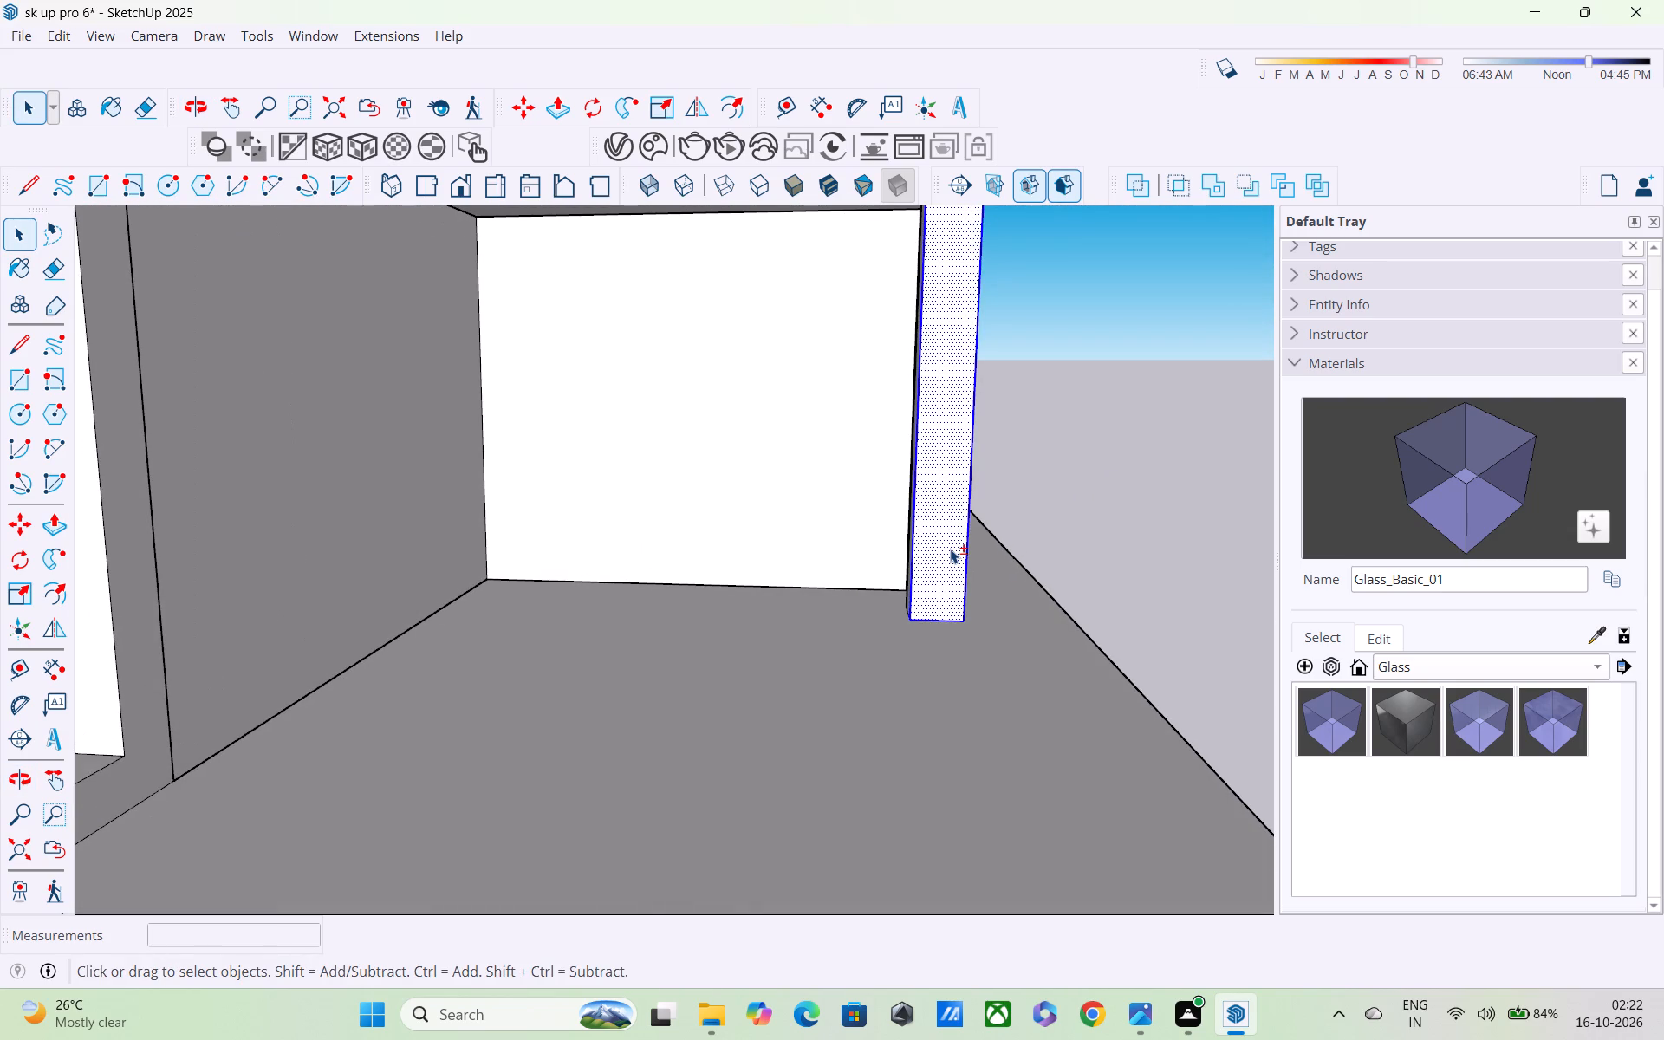
pyautogui.moveTo(949, 557); pyautogui.dragTo(555, 737, button='middle')
pyautogui.scroll(3, 746, 619)
pyautogui.keyDown('shift'); pyautogui.click(729, 634); pyautogui.keyUp('shift')
pyautogui.moveTo(762, 629); pyautogui.dragTo(751, 644, button='middle')
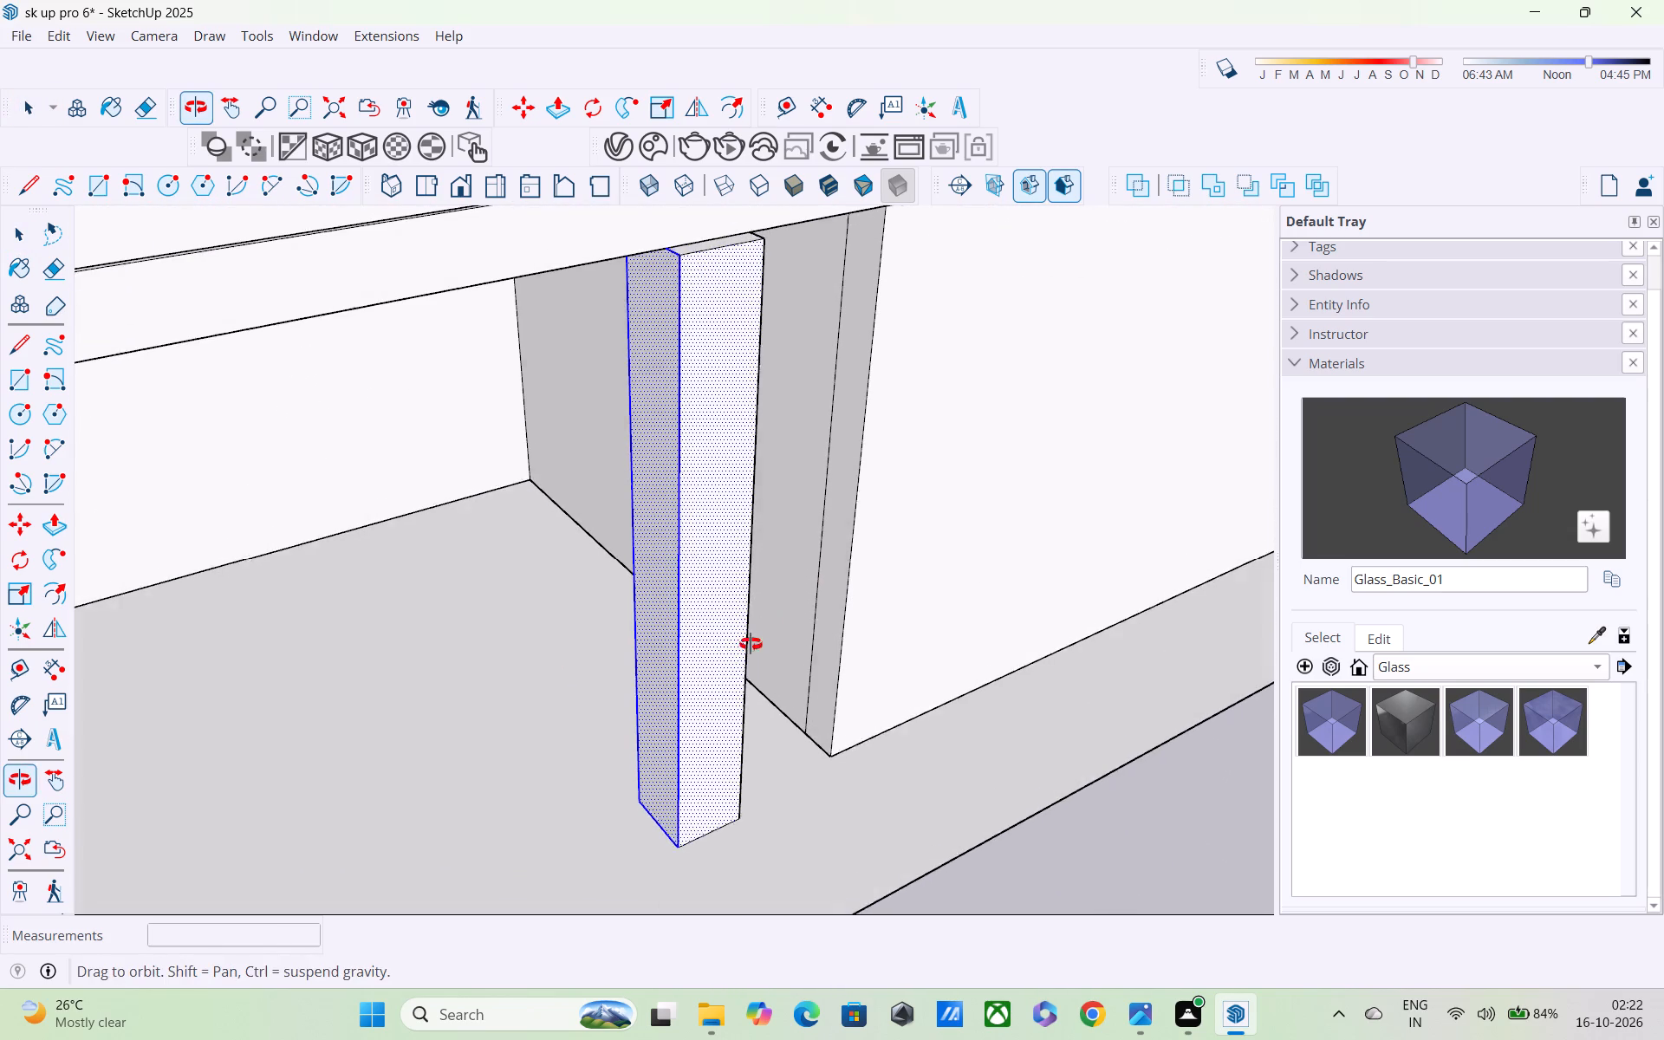
pyautogui.moveTo(751, 644); pyautogui.dragTo(482, 674, button='middle')
pyautogui.moveTo(894, 566); pyautogui.dragTo(677, 594, button='middle')
pyautogui.keyDown('shift'); pyautogui.click(644, 590); pyautogui.keyUp('shift')
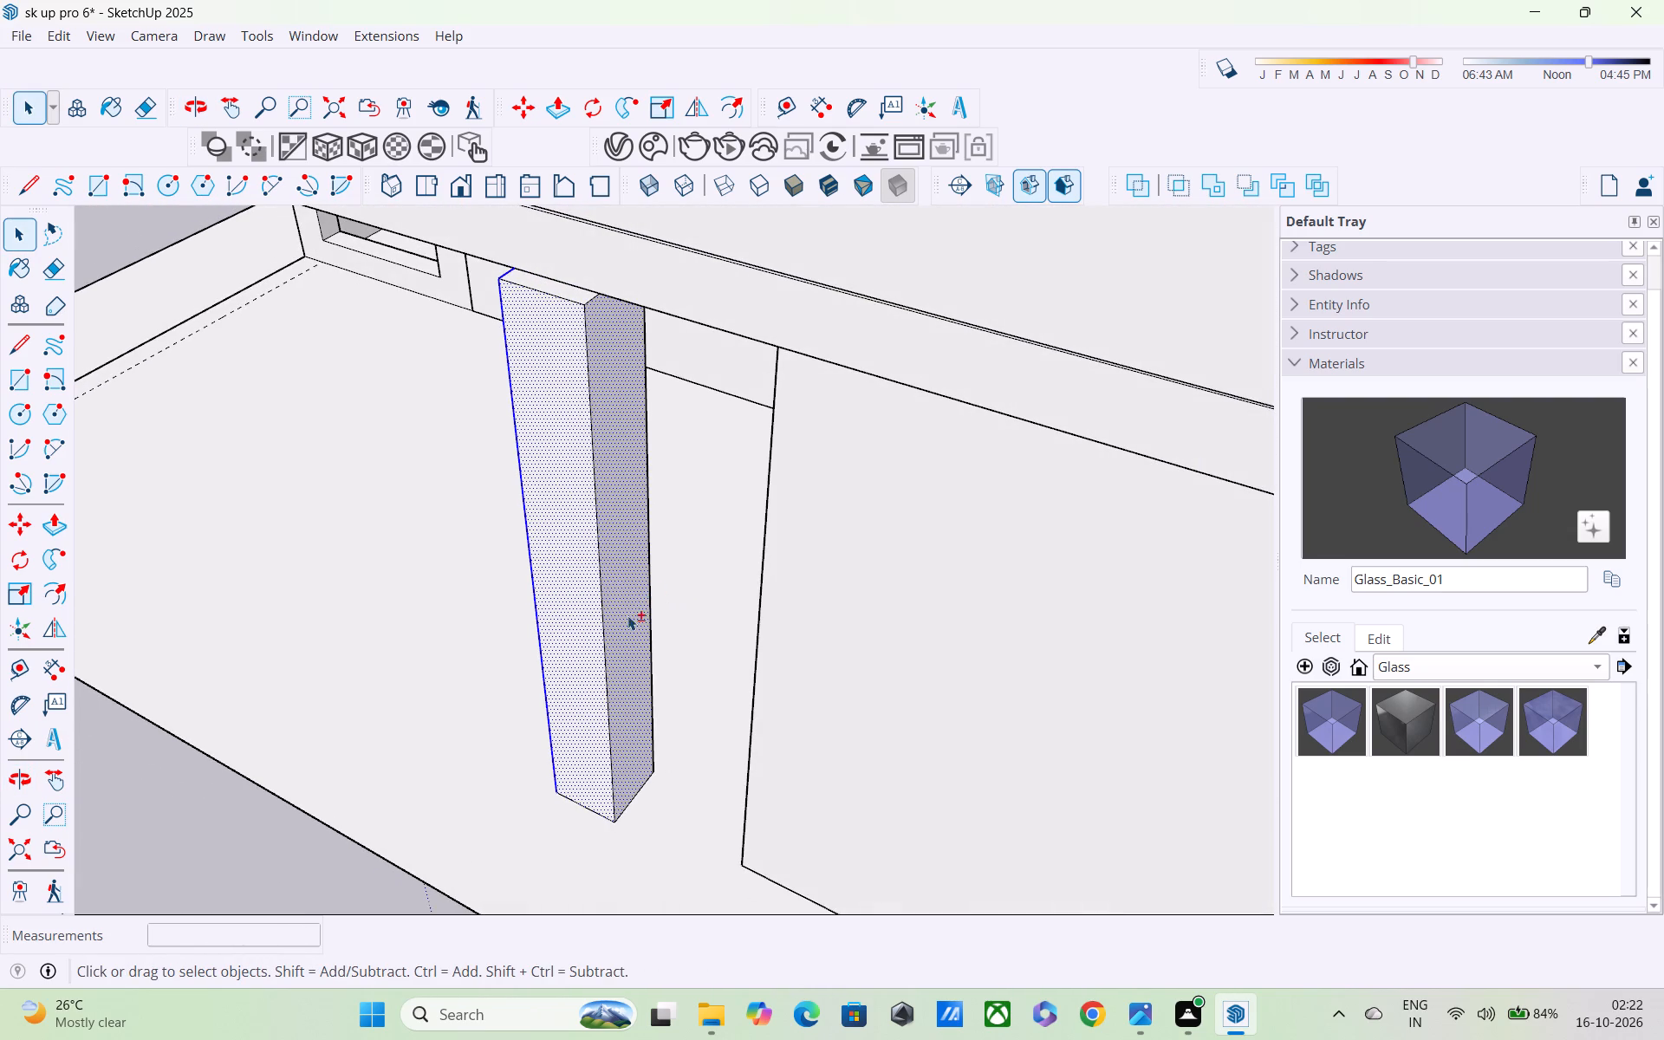
pyautogui.keyDown('shift'); pyautogui.click(594, 575); pyautogui.keyUp('shift')
pyautogui.keyDown('shift'); pyautogui.click(601, 575); pyautogui.keyUp('shift')
pyautogui.keyDown('shift'); pyautogui.click(575, 603); pyautogui.keyUp('shift')
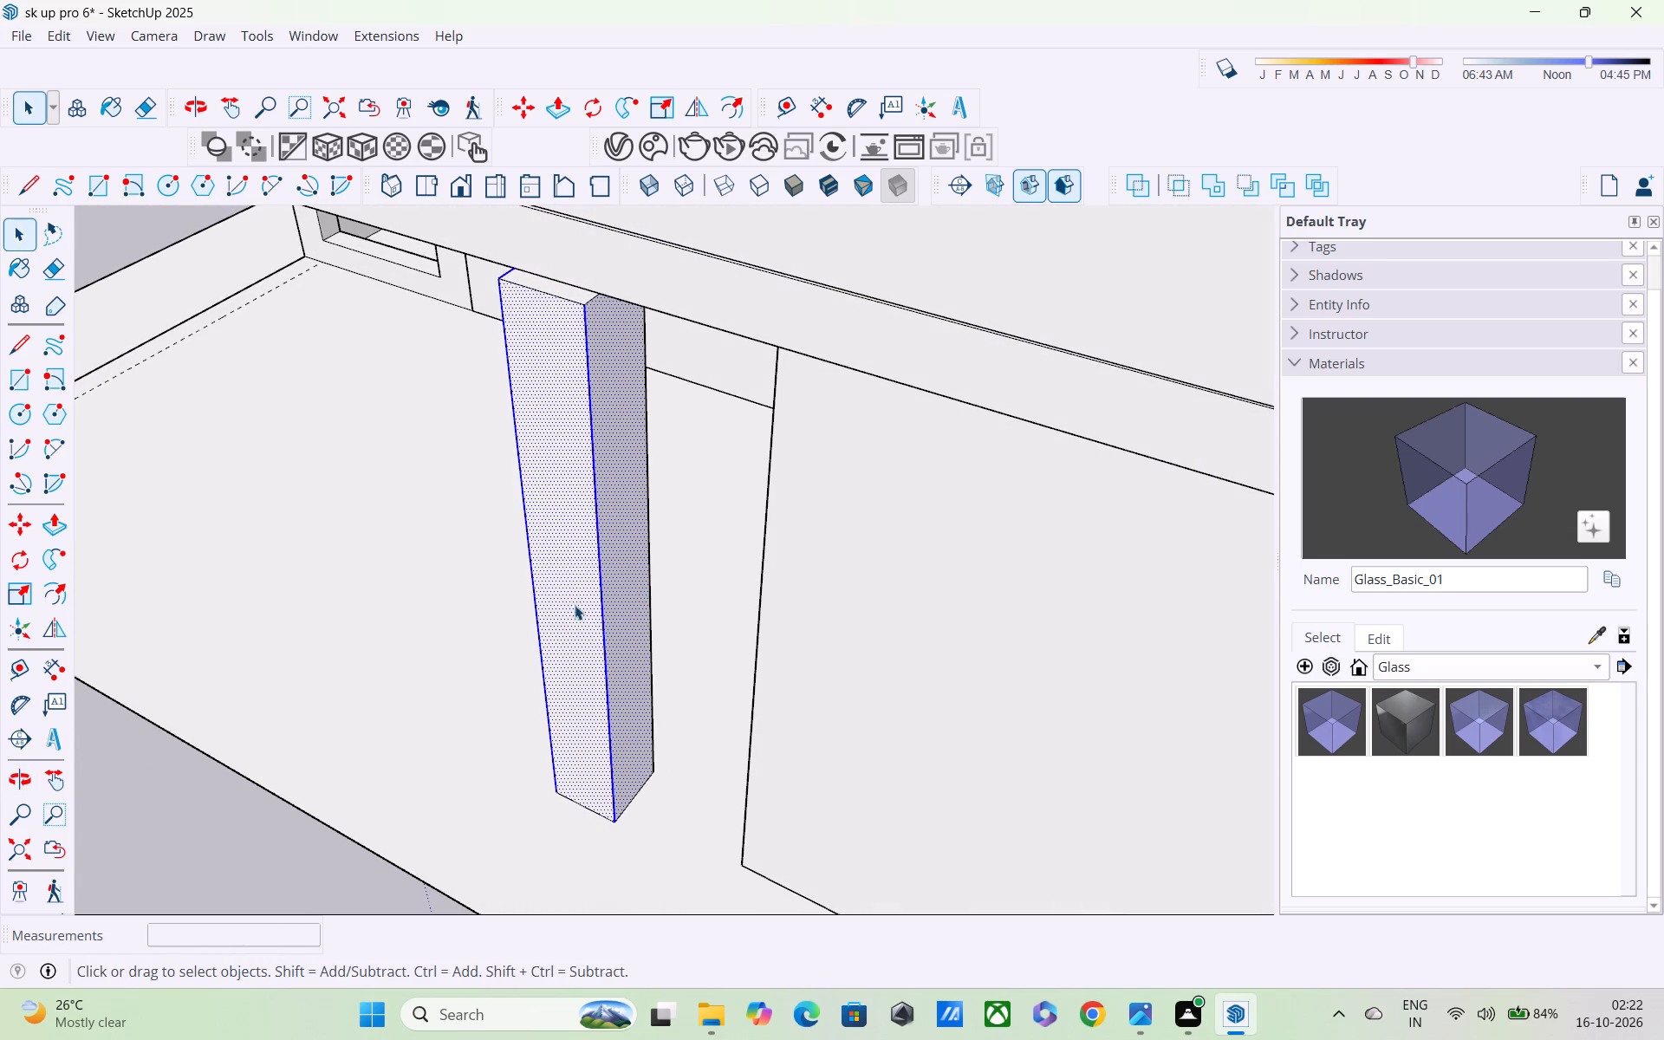
pyautogui.moveTo(586, 614); pyautogui.dragTo(445, 640, button='middle')
pyautogui.scroll(2, 665, 596)
pyautogui.scroll(-1, 665, 596)
pyautogui.moveTo(666, 597); pyautogui.dragTo(701, 813, button='middle')
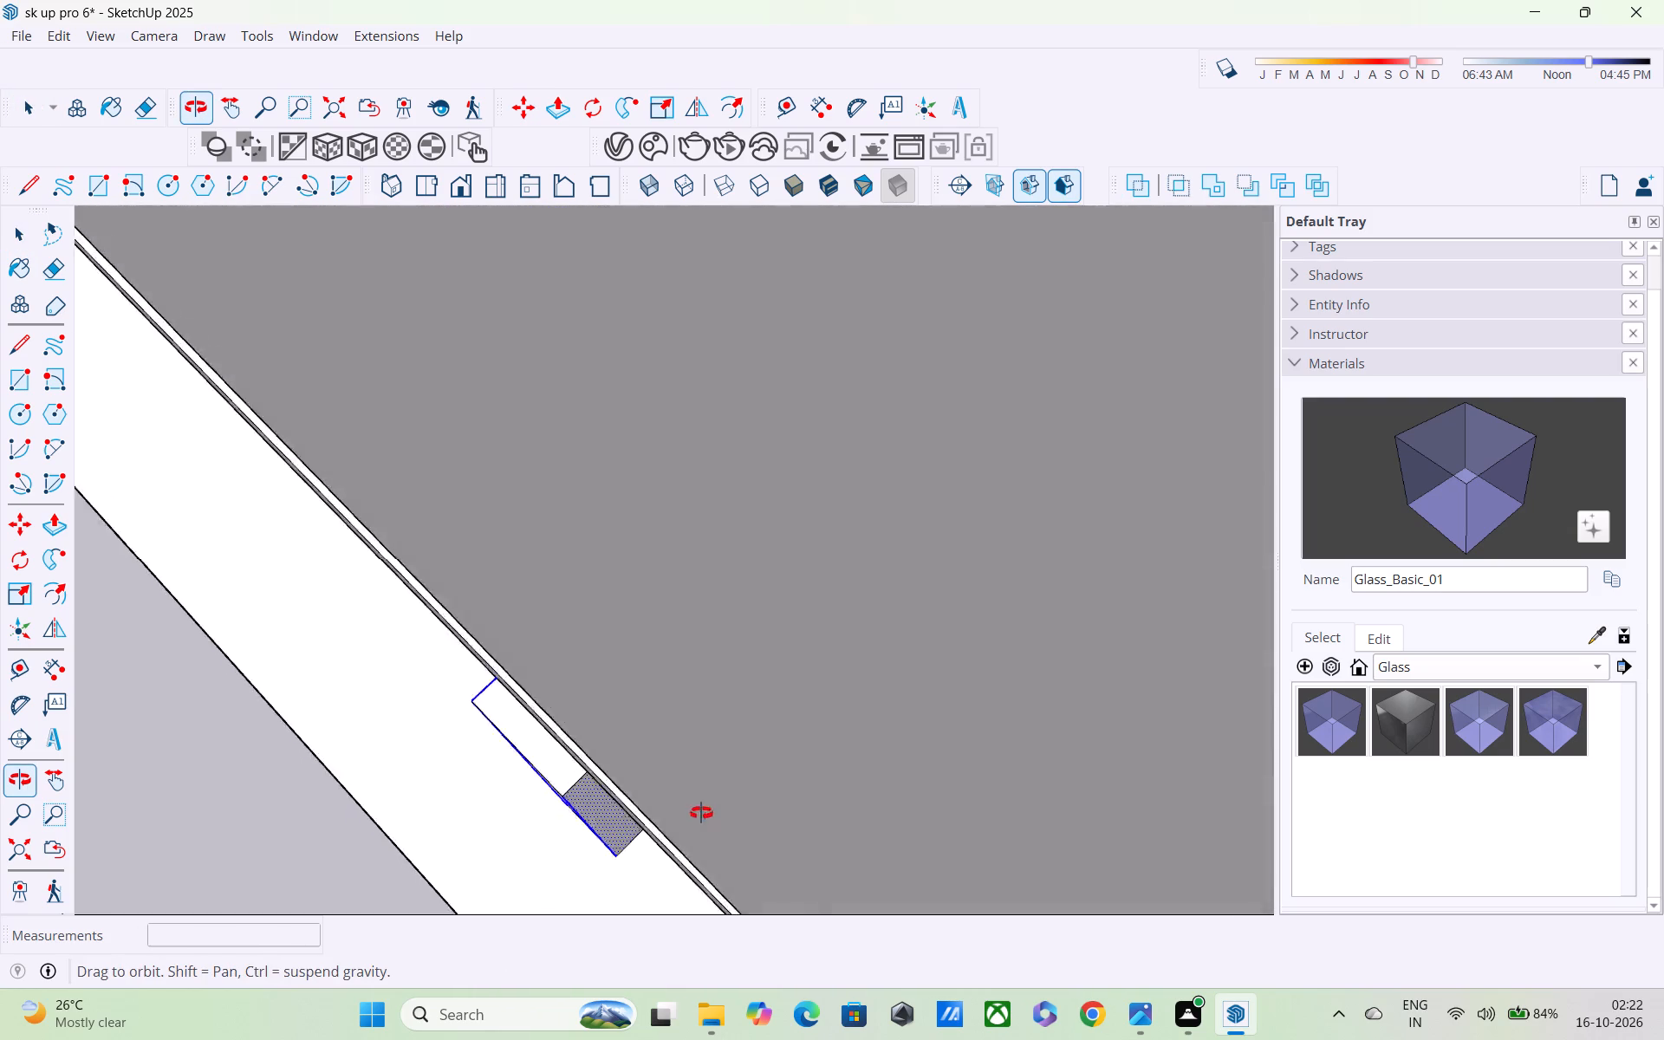
pyautogui.moveTo(701, 813); pyautogui.dragTo(829, 760, button='middle')
pyautogui.keyDown('shift'); pyautogui.click(667, 610); pyautogui.keyUp('shift')
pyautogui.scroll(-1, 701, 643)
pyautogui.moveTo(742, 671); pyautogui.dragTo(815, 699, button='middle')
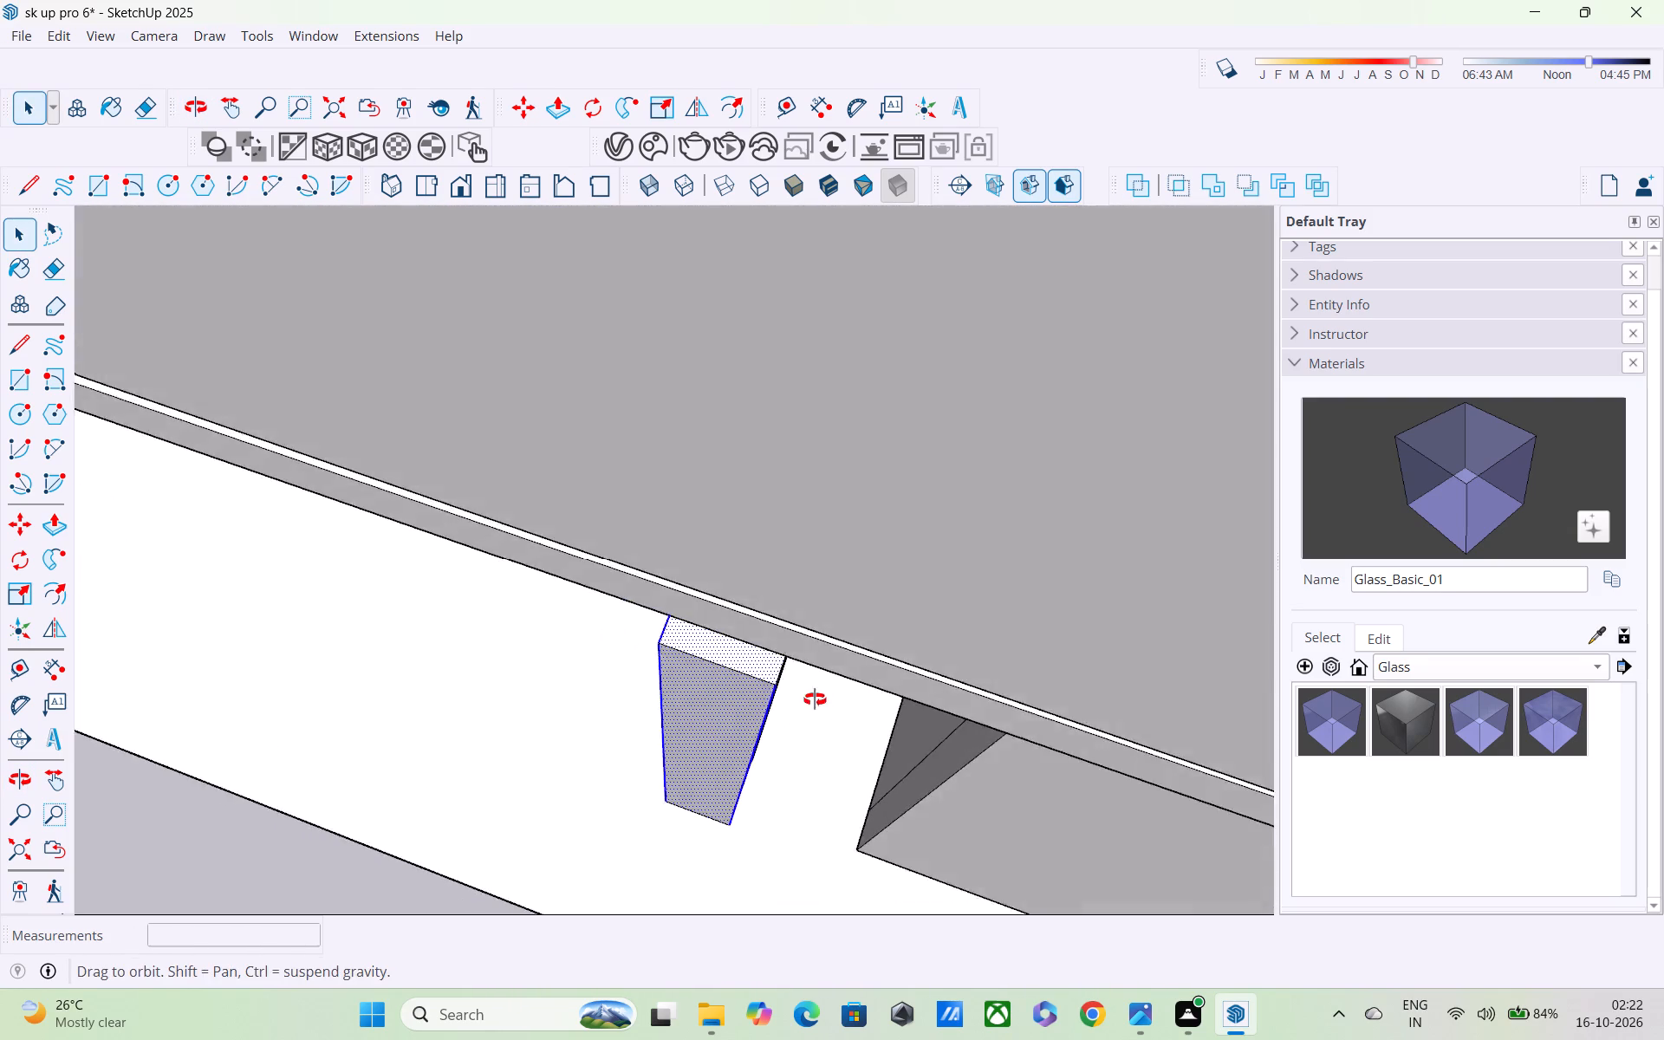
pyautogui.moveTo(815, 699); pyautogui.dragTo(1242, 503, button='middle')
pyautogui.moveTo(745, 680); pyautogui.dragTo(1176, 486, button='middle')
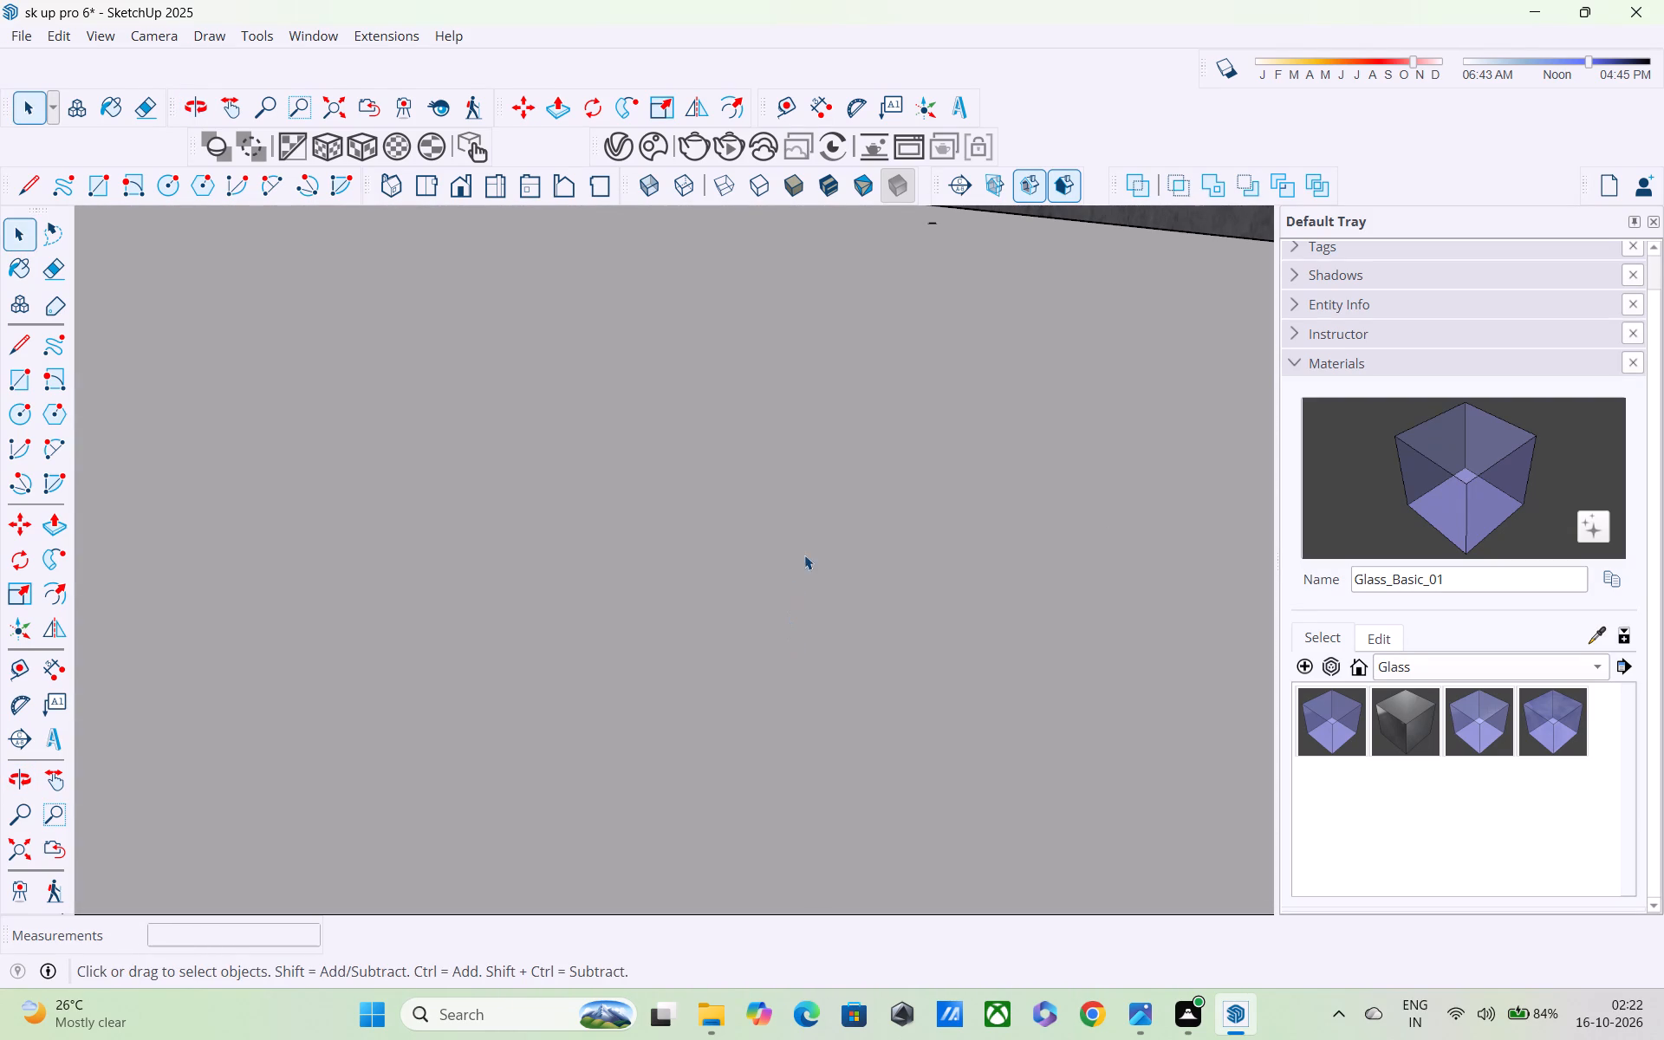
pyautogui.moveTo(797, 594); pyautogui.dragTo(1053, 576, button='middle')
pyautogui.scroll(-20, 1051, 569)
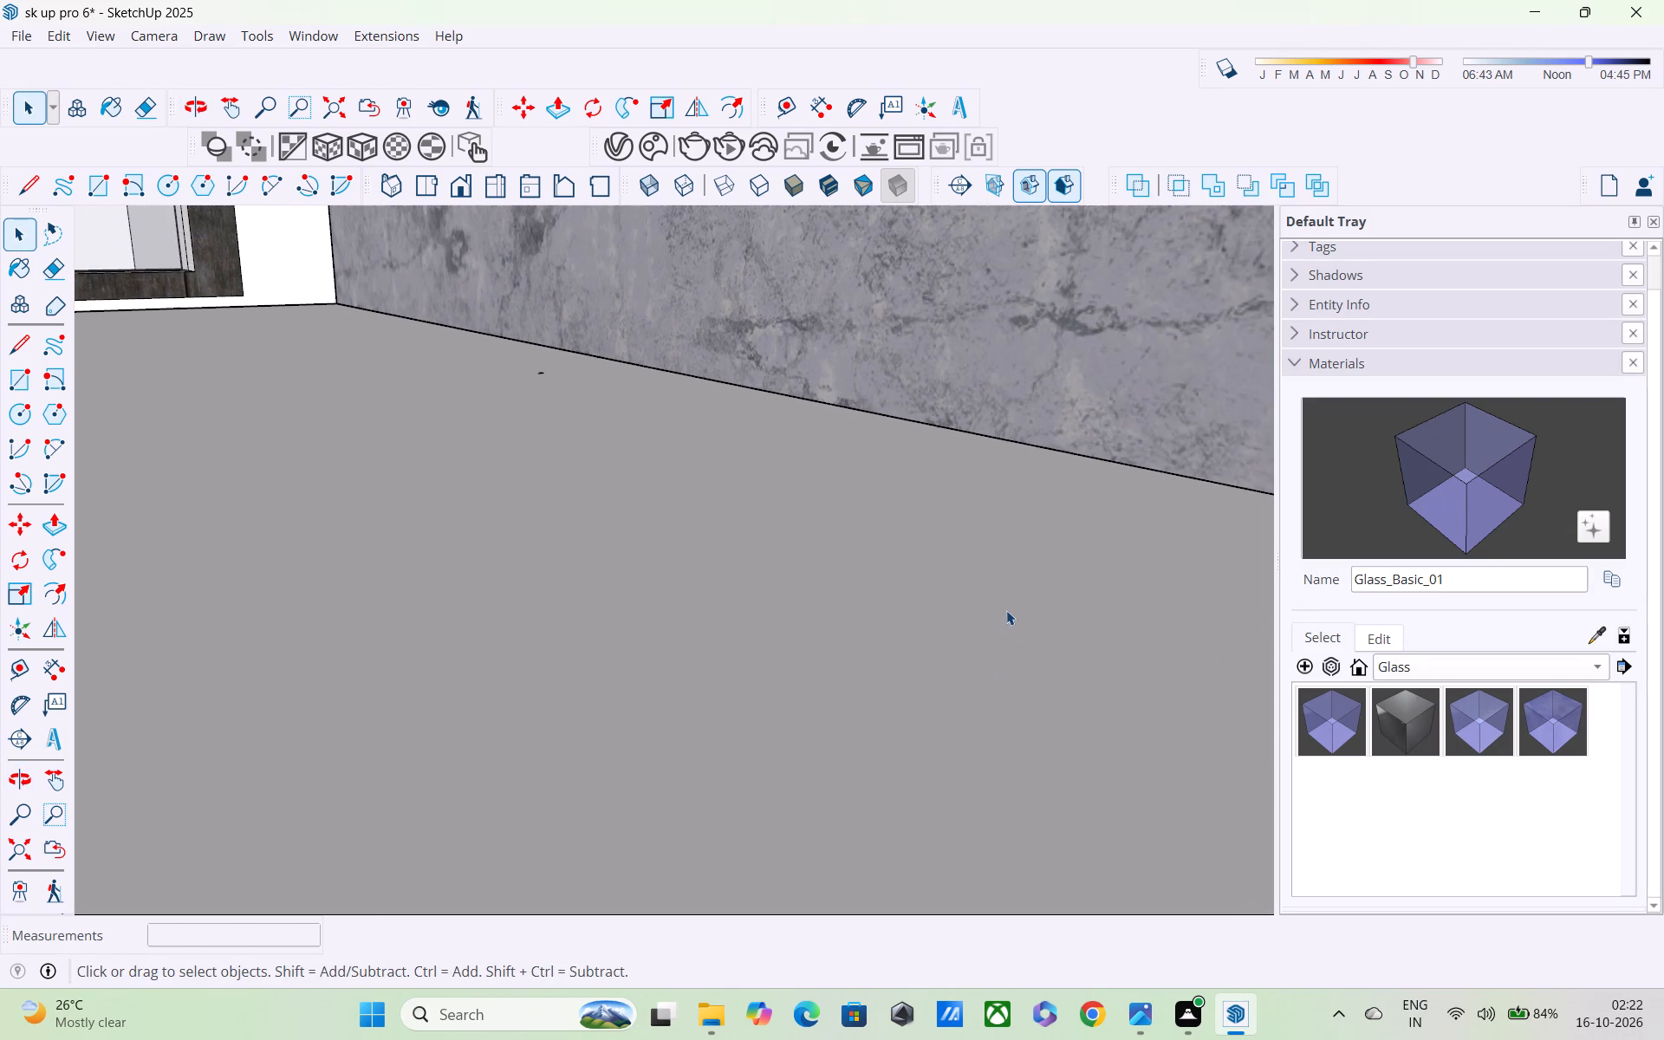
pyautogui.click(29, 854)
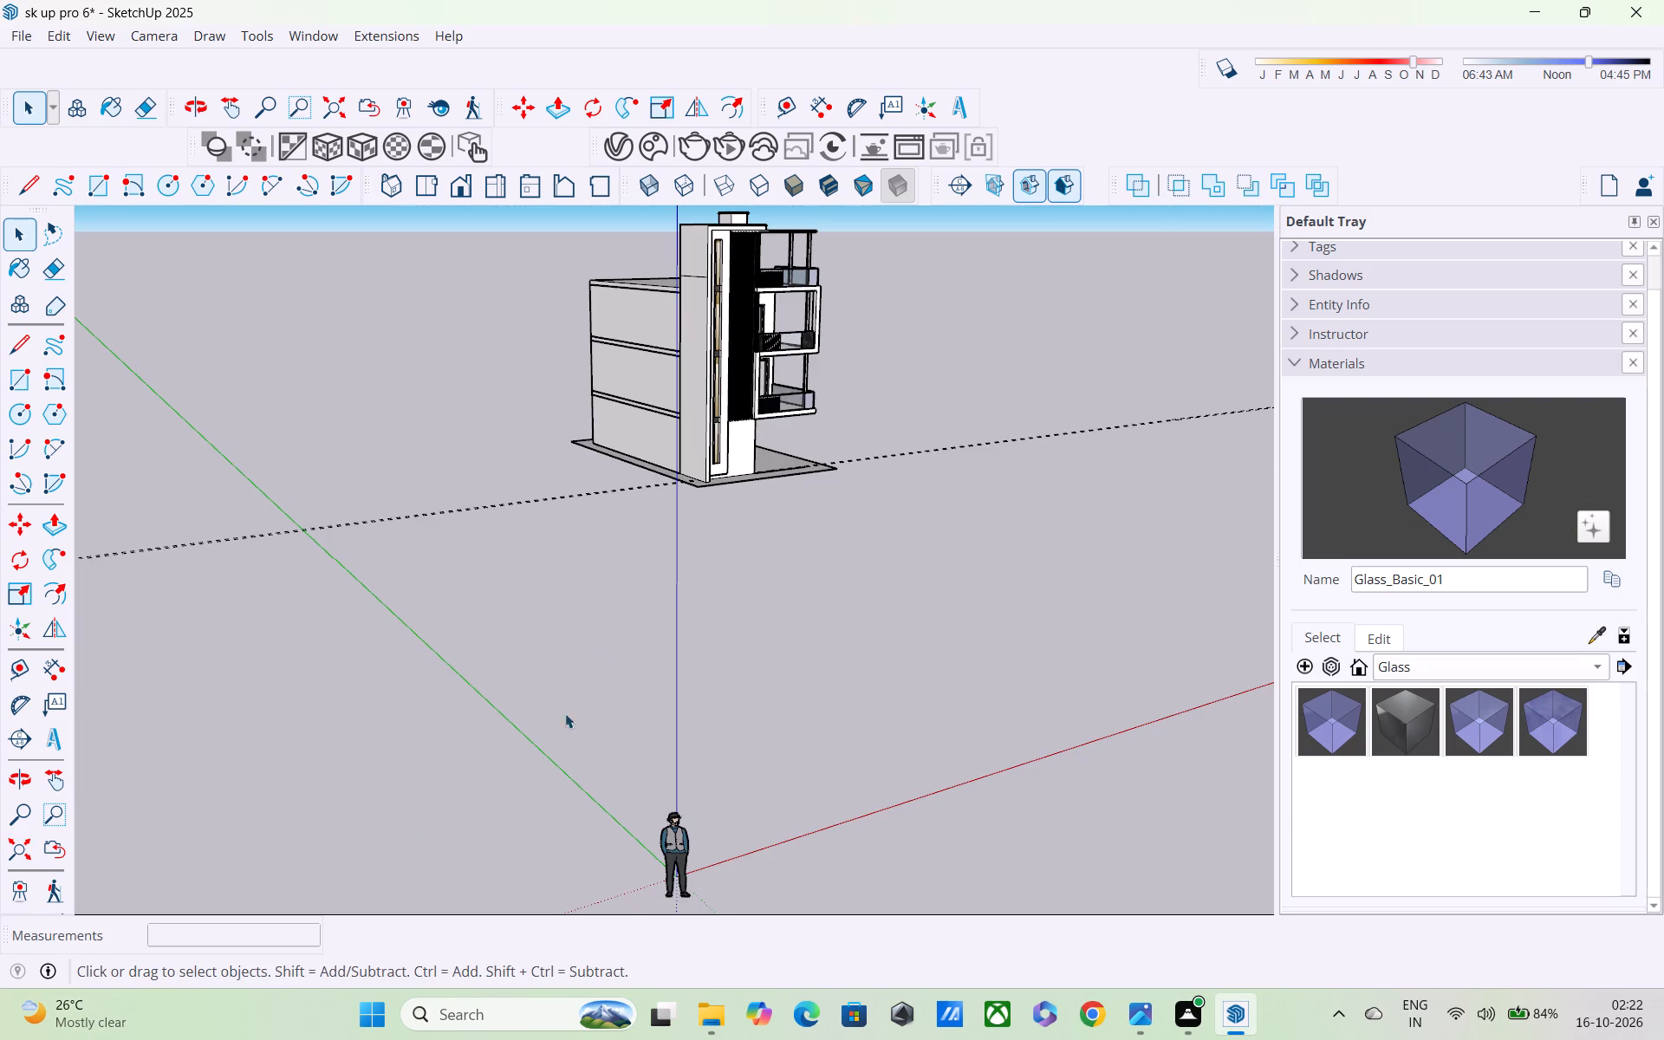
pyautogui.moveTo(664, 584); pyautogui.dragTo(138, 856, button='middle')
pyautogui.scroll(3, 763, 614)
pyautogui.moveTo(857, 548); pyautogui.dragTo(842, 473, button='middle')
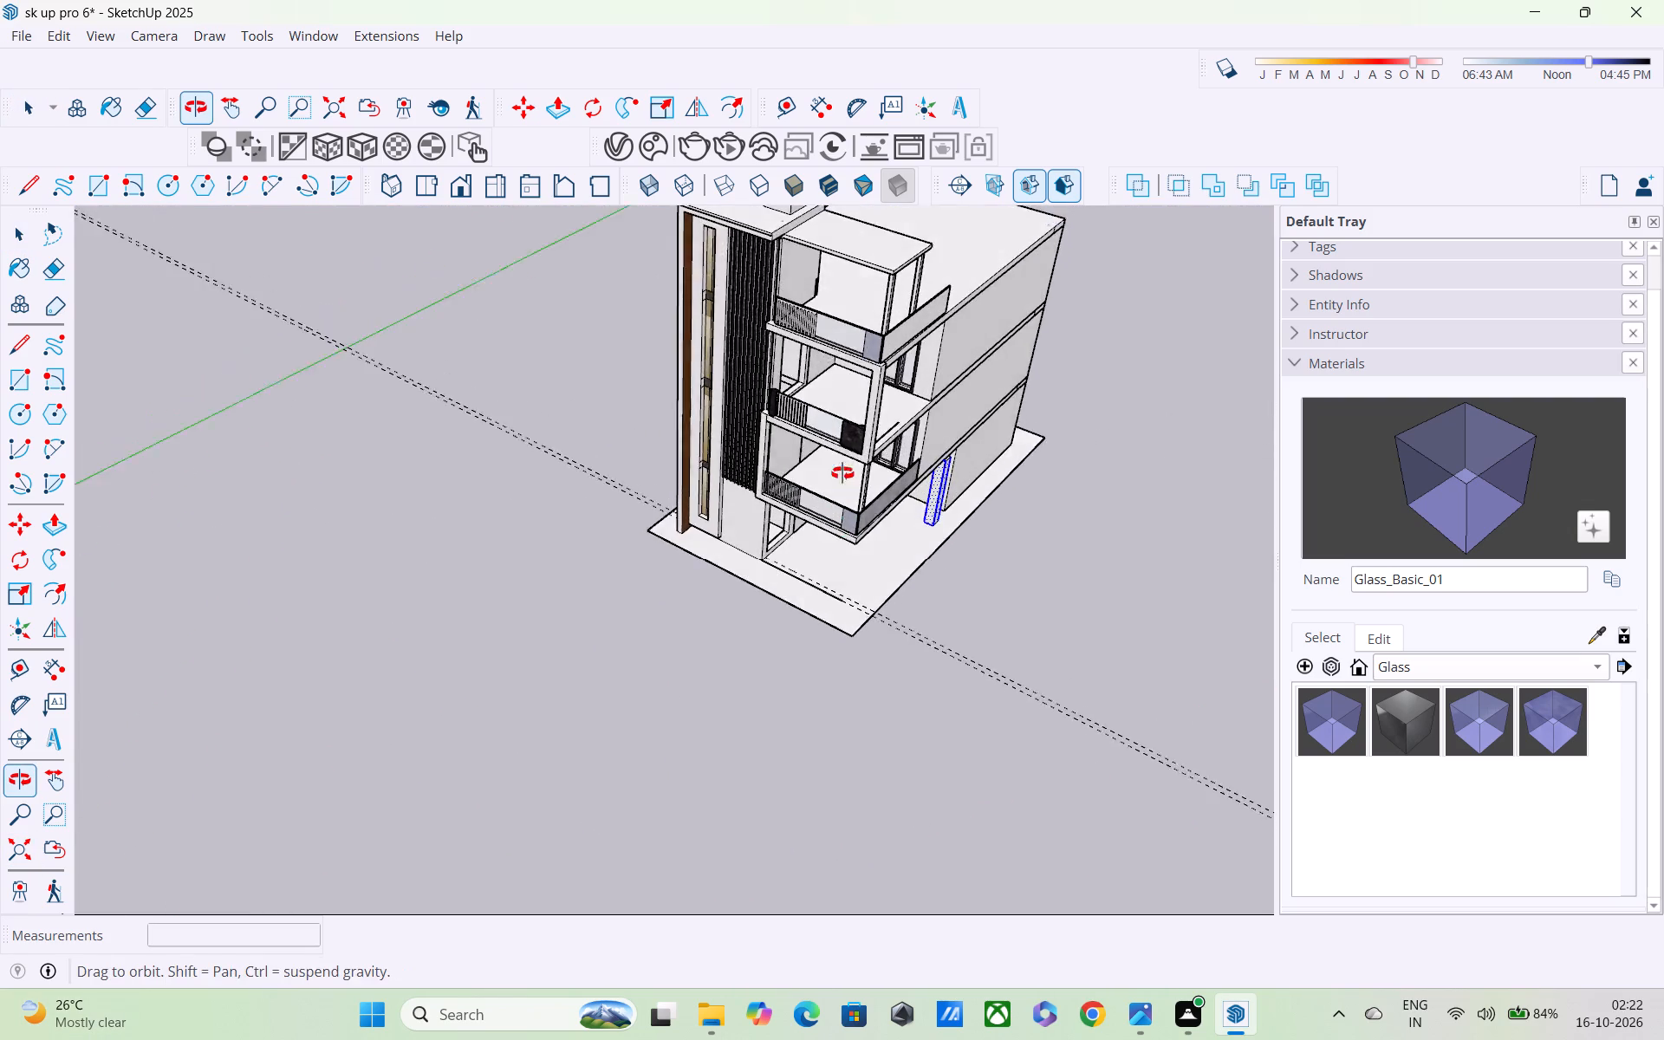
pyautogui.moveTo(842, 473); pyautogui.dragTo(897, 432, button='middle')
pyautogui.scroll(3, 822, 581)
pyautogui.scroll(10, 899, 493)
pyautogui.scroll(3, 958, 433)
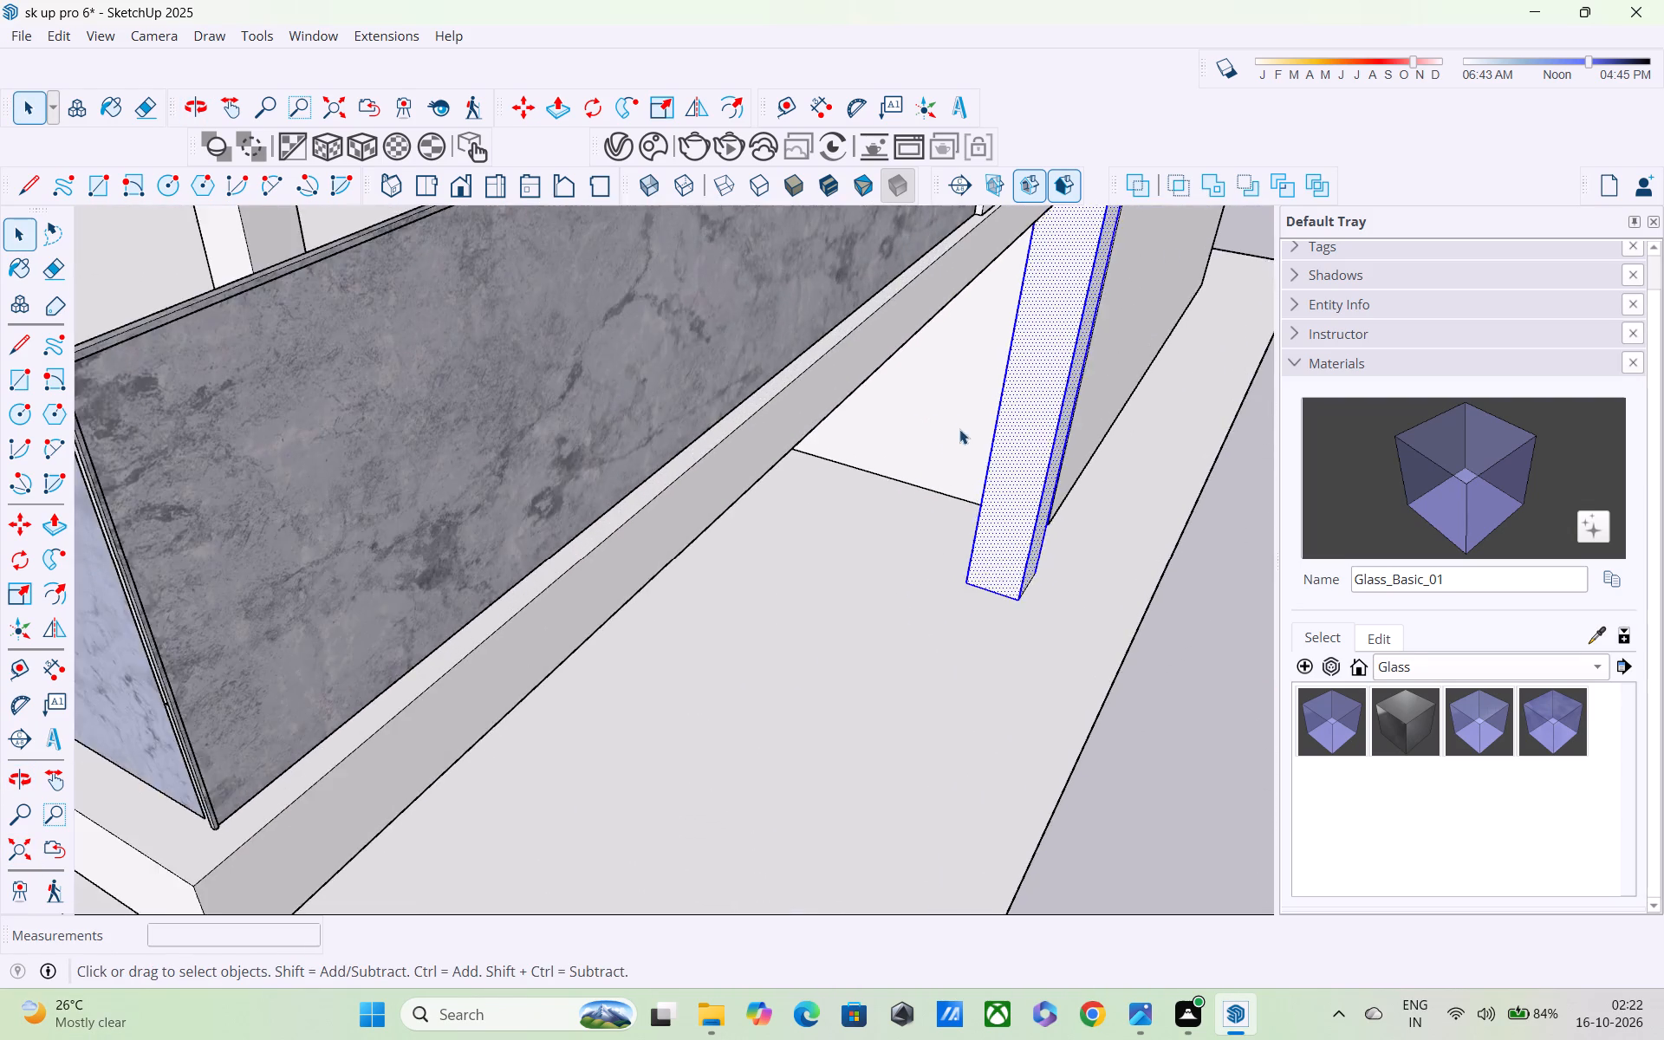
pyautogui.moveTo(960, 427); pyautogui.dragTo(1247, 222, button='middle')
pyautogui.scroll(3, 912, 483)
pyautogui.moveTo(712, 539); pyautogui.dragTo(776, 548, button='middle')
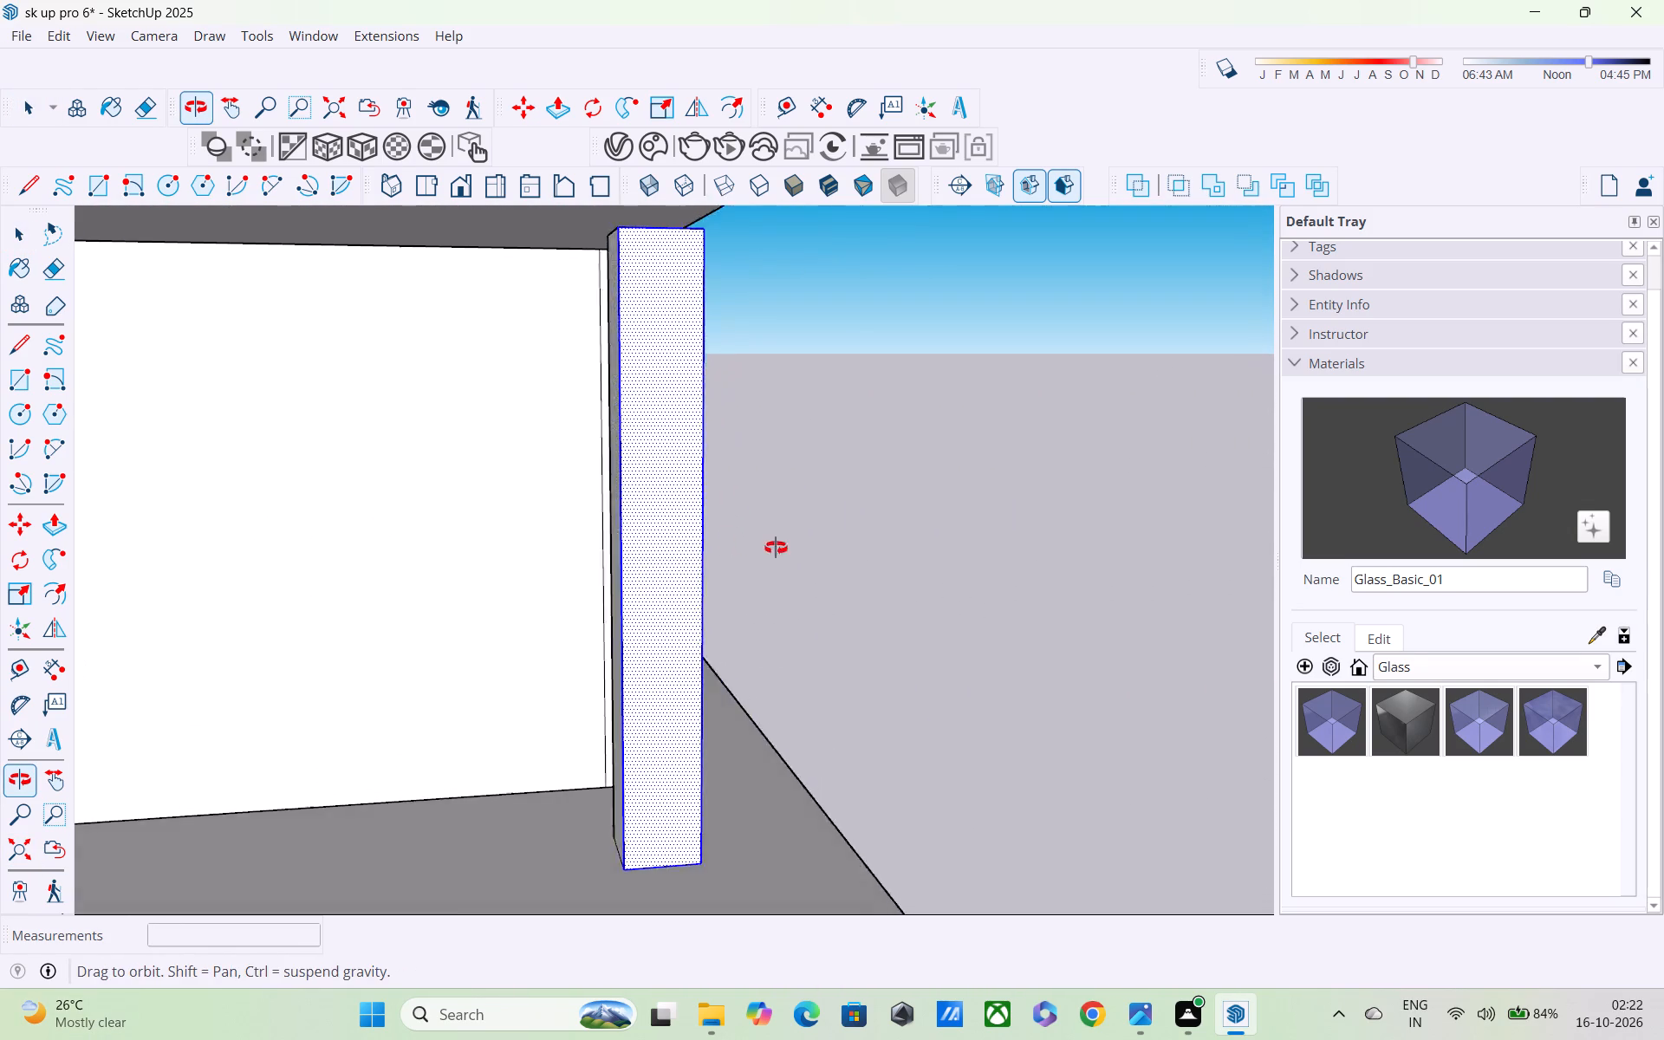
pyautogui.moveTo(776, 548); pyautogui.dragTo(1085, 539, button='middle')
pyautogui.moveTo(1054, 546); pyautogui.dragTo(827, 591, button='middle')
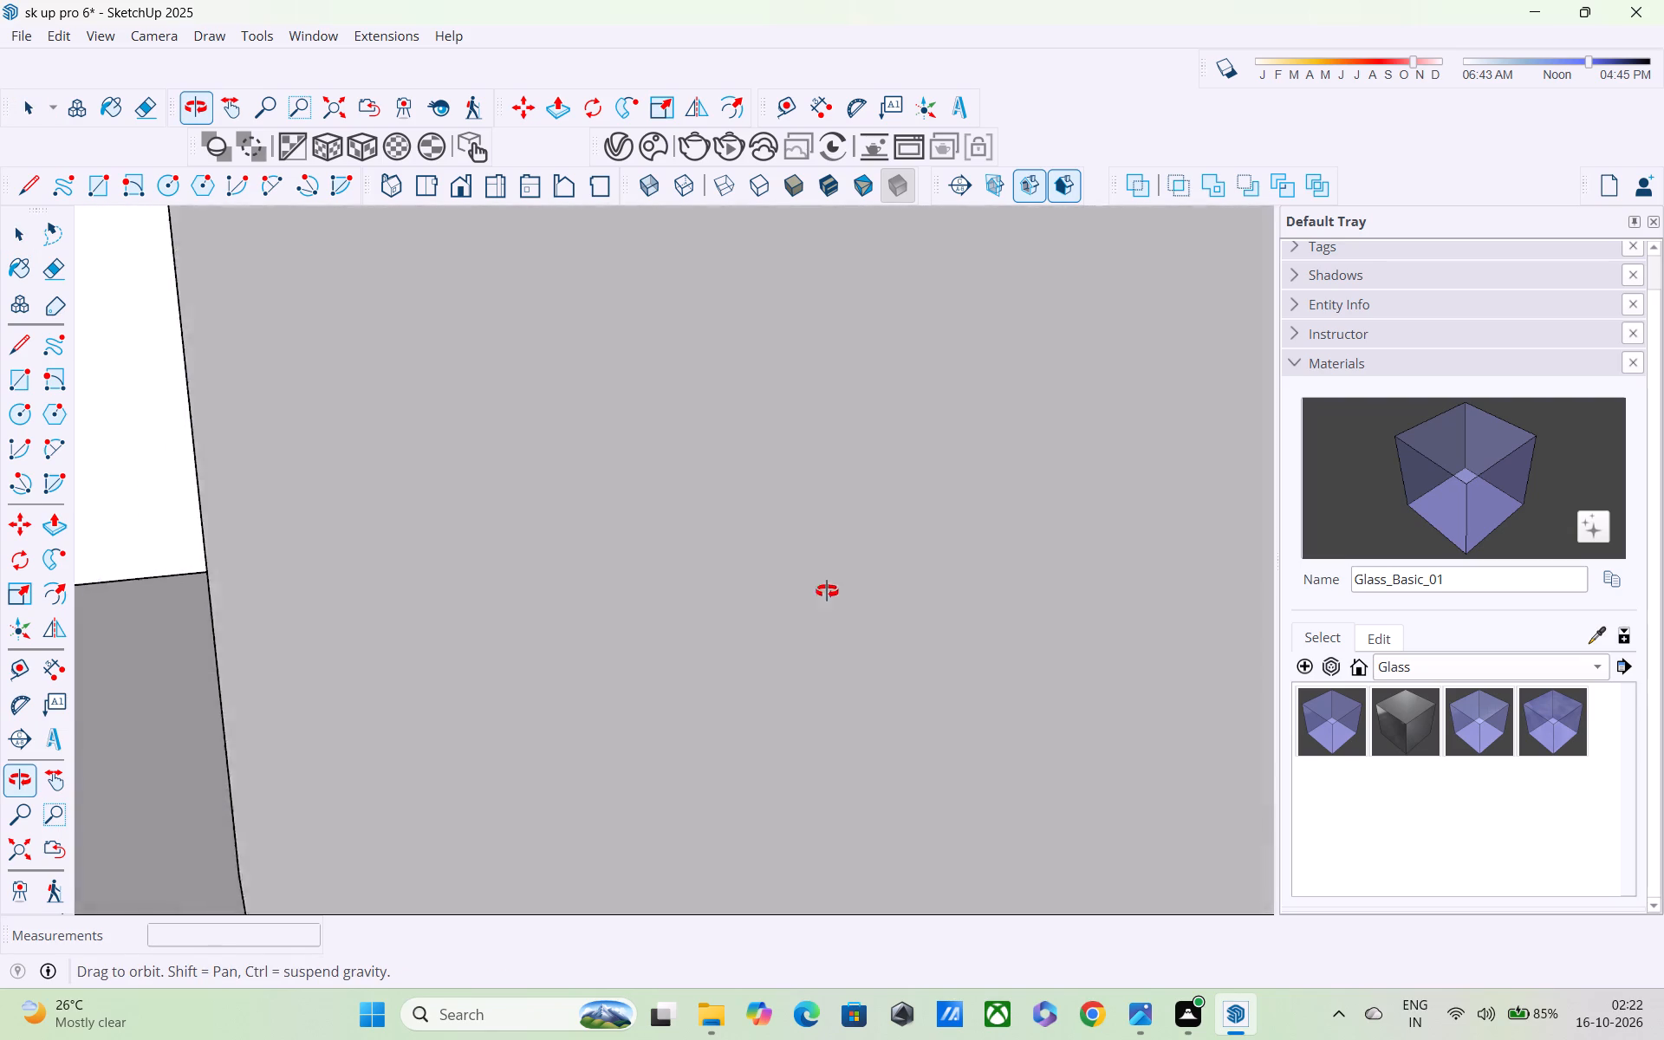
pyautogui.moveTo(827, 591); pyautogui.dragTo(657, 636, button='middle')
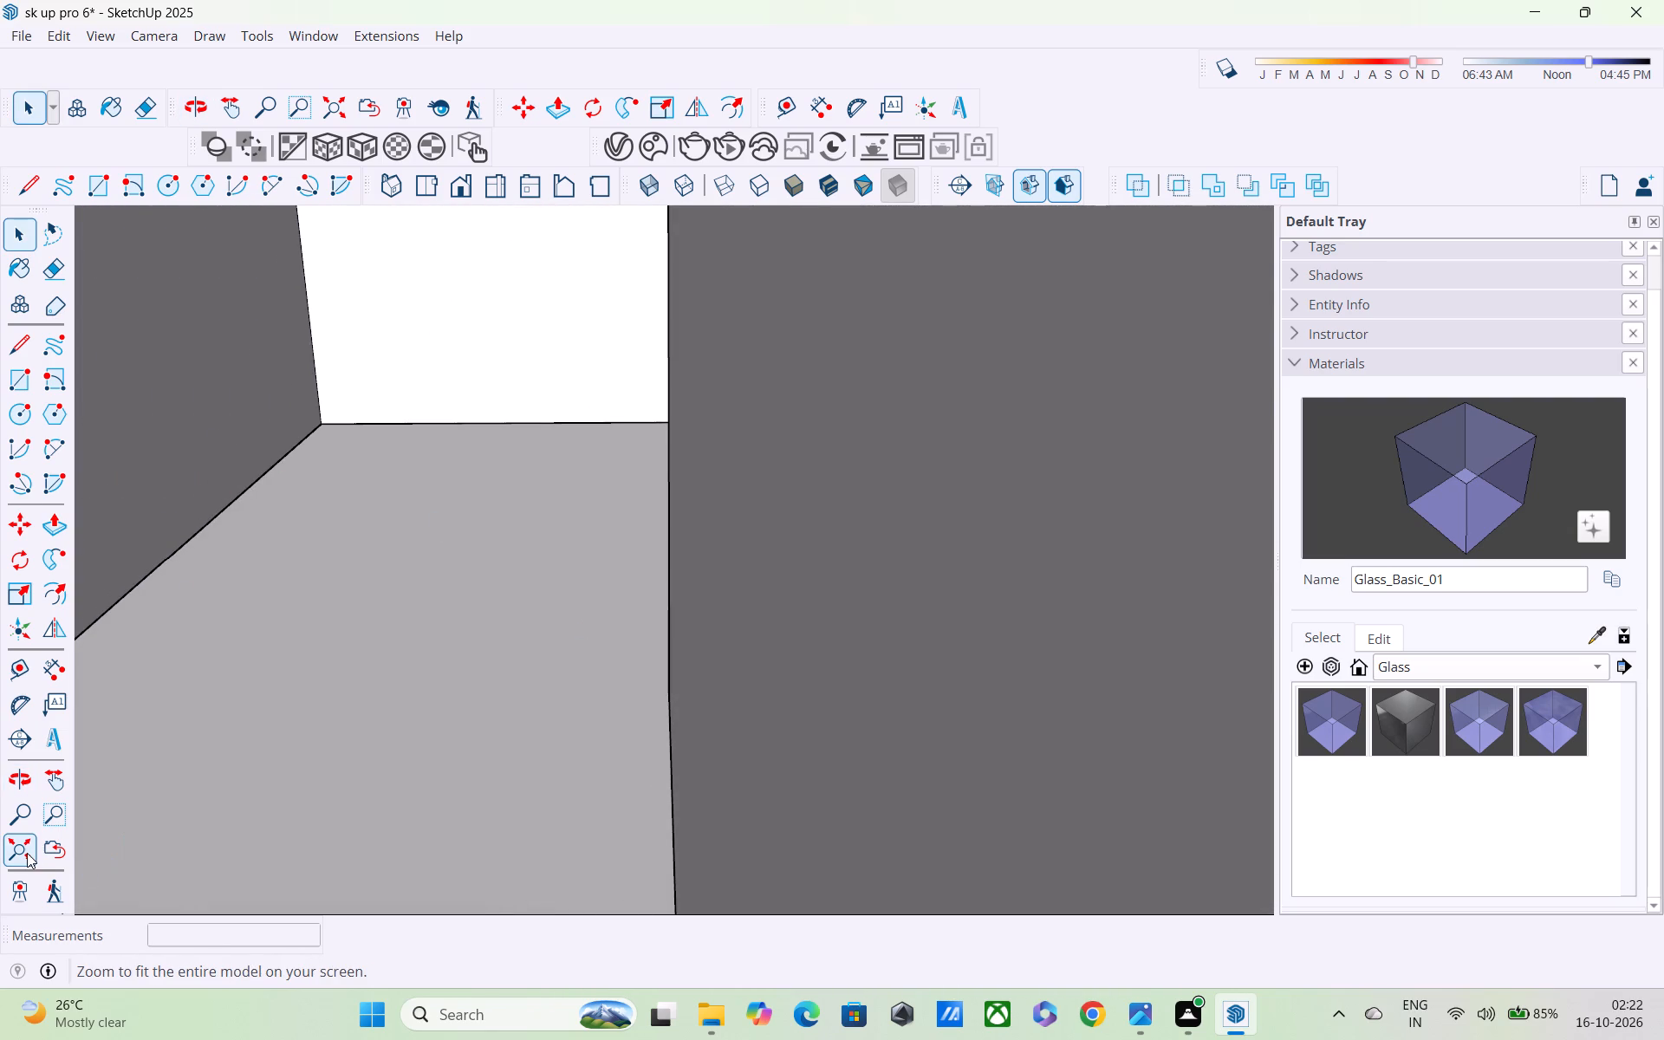
# Restart the ground-floor column selection from one side face, adding the adjoining side faces and their vertical edges.
pyautogui.click(27, 853)
pyautogui.moveTo(1146, 391); pyautogui.dragTo(969, 433, button='middle')
pyautogui.scroll(-1, 979, 440)
pyautogui.scroll(2, 1120, 517)
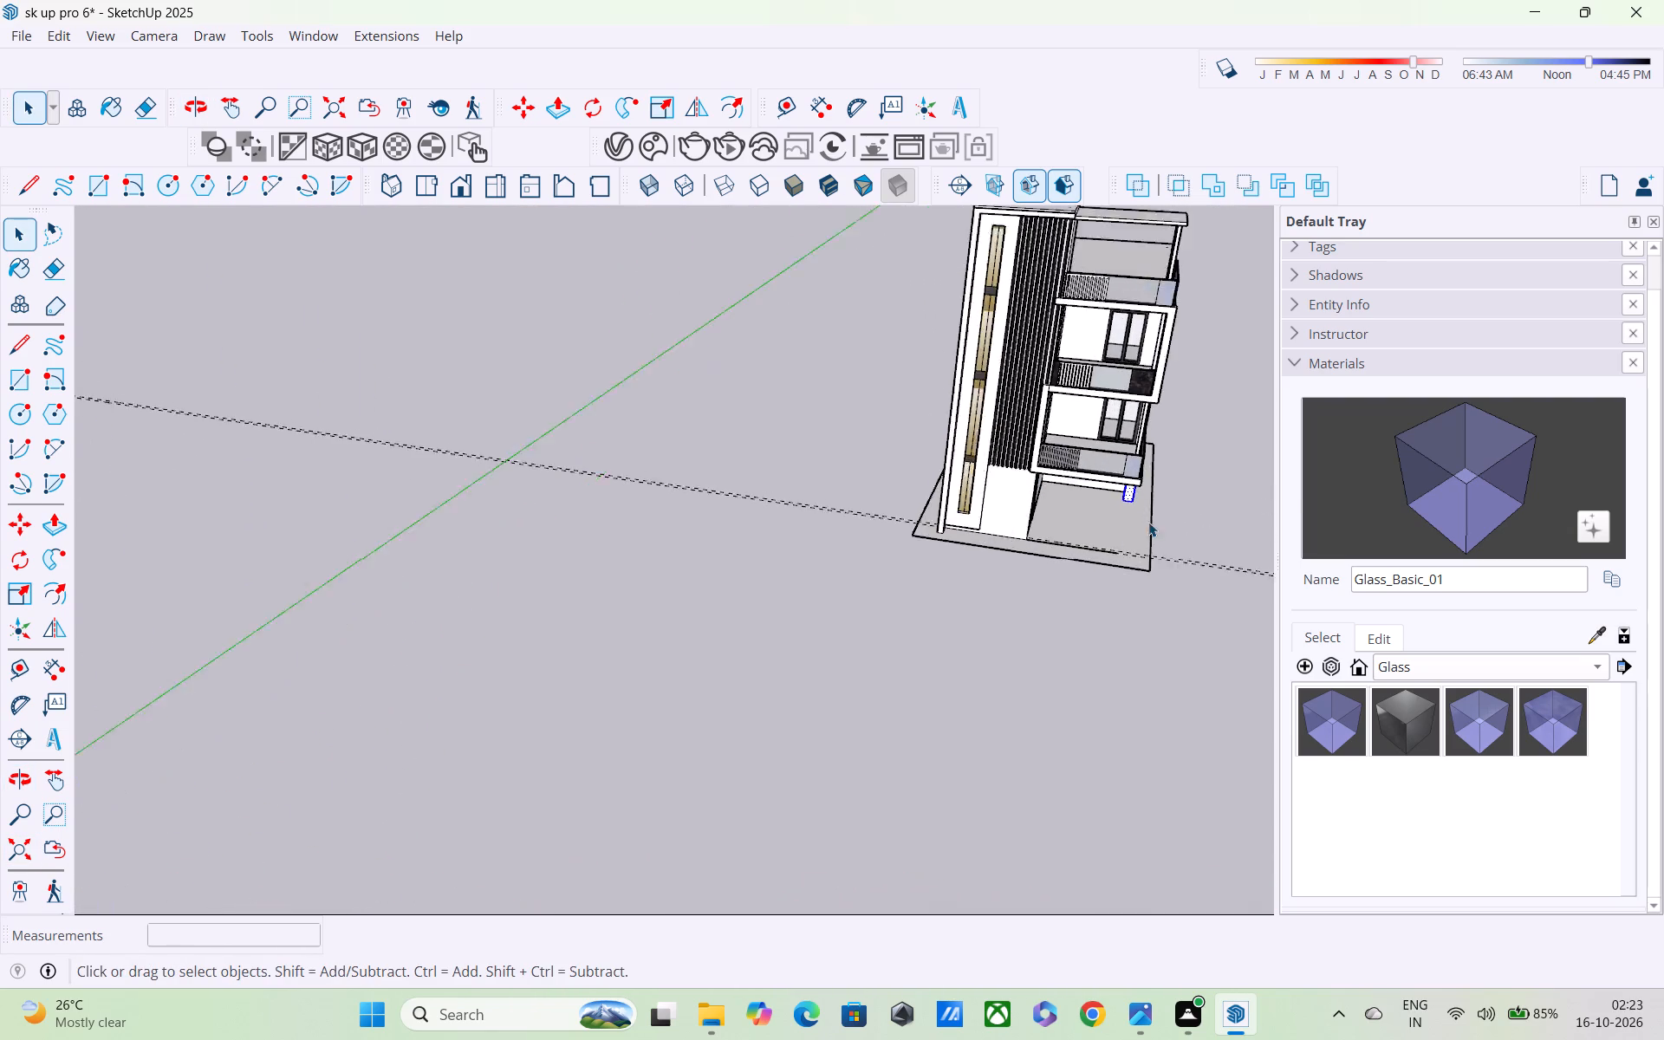
pyautogui.scroll(10, 1148, 522)
pyautogui.moveTo(1136, 327); pyautogui.dragTo(1143, 269, button='middle')
pyautogui.moveTo(1108, 461); pyautogui.dragTo(1108, 458, button='middle')
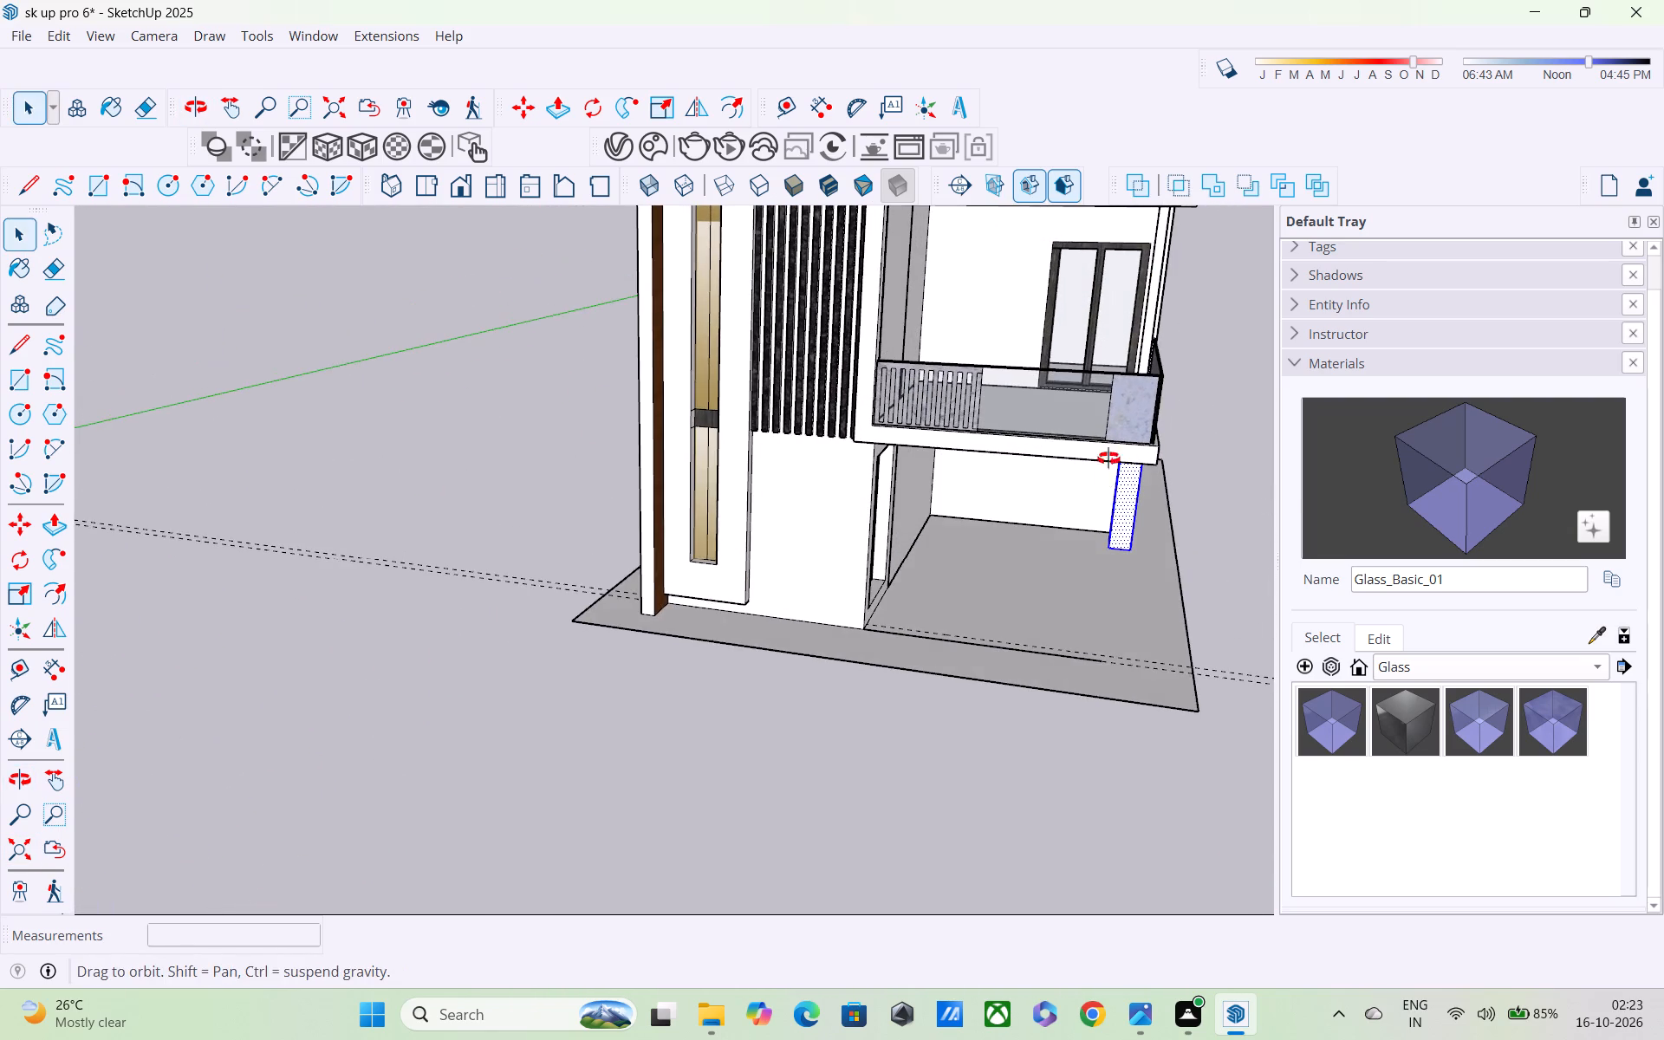
pyautogui.moveTo(1108, 458); pyautogui.dragTo(1209, 294, button='middle')
pyautogui.scroll(14, 1036, 534)
pyautogui.moveTo(1039, 530); pyautogui.dragTo(1040, 530, button='middle')
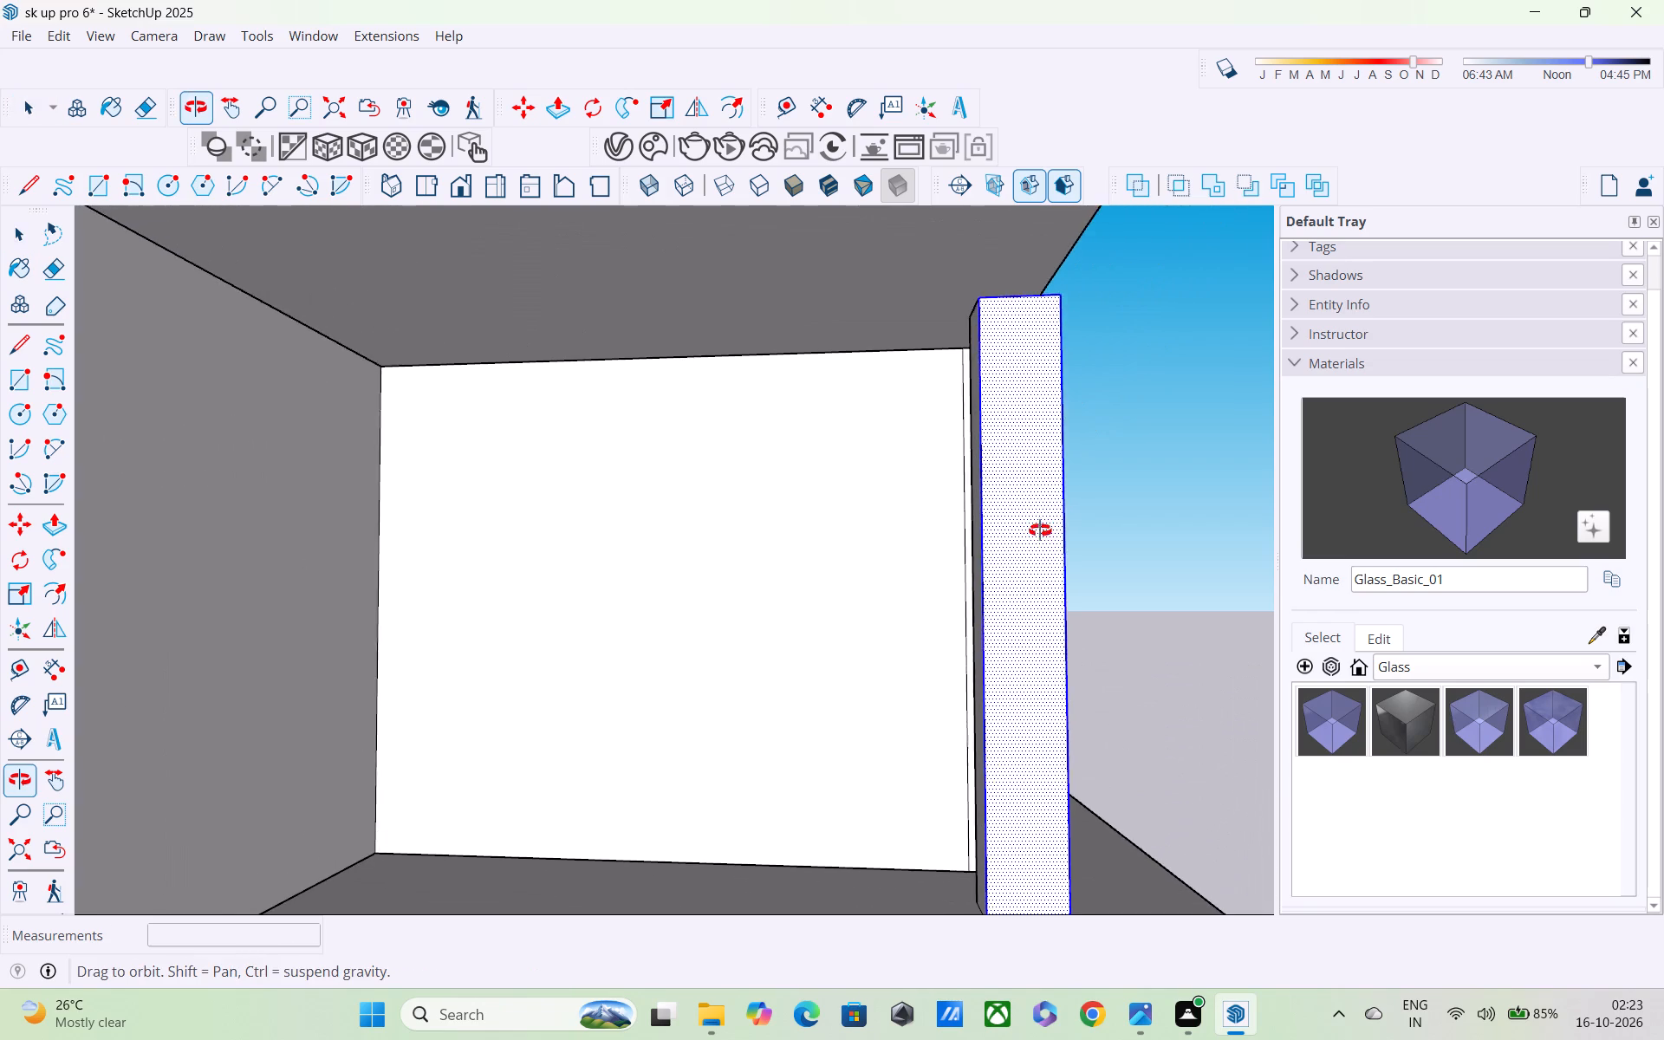
pyautogui.moveTo(1040, 530); pyautogui.dragTo(1071, 534, button='middle')
pyautogui.scroll(3, 1036, 543)
pyautogui.scroll(7, 1027, 471)
pyautogui.moveTo(1016, 491); pyautogui.dragTo(1037, 502, button='middle')
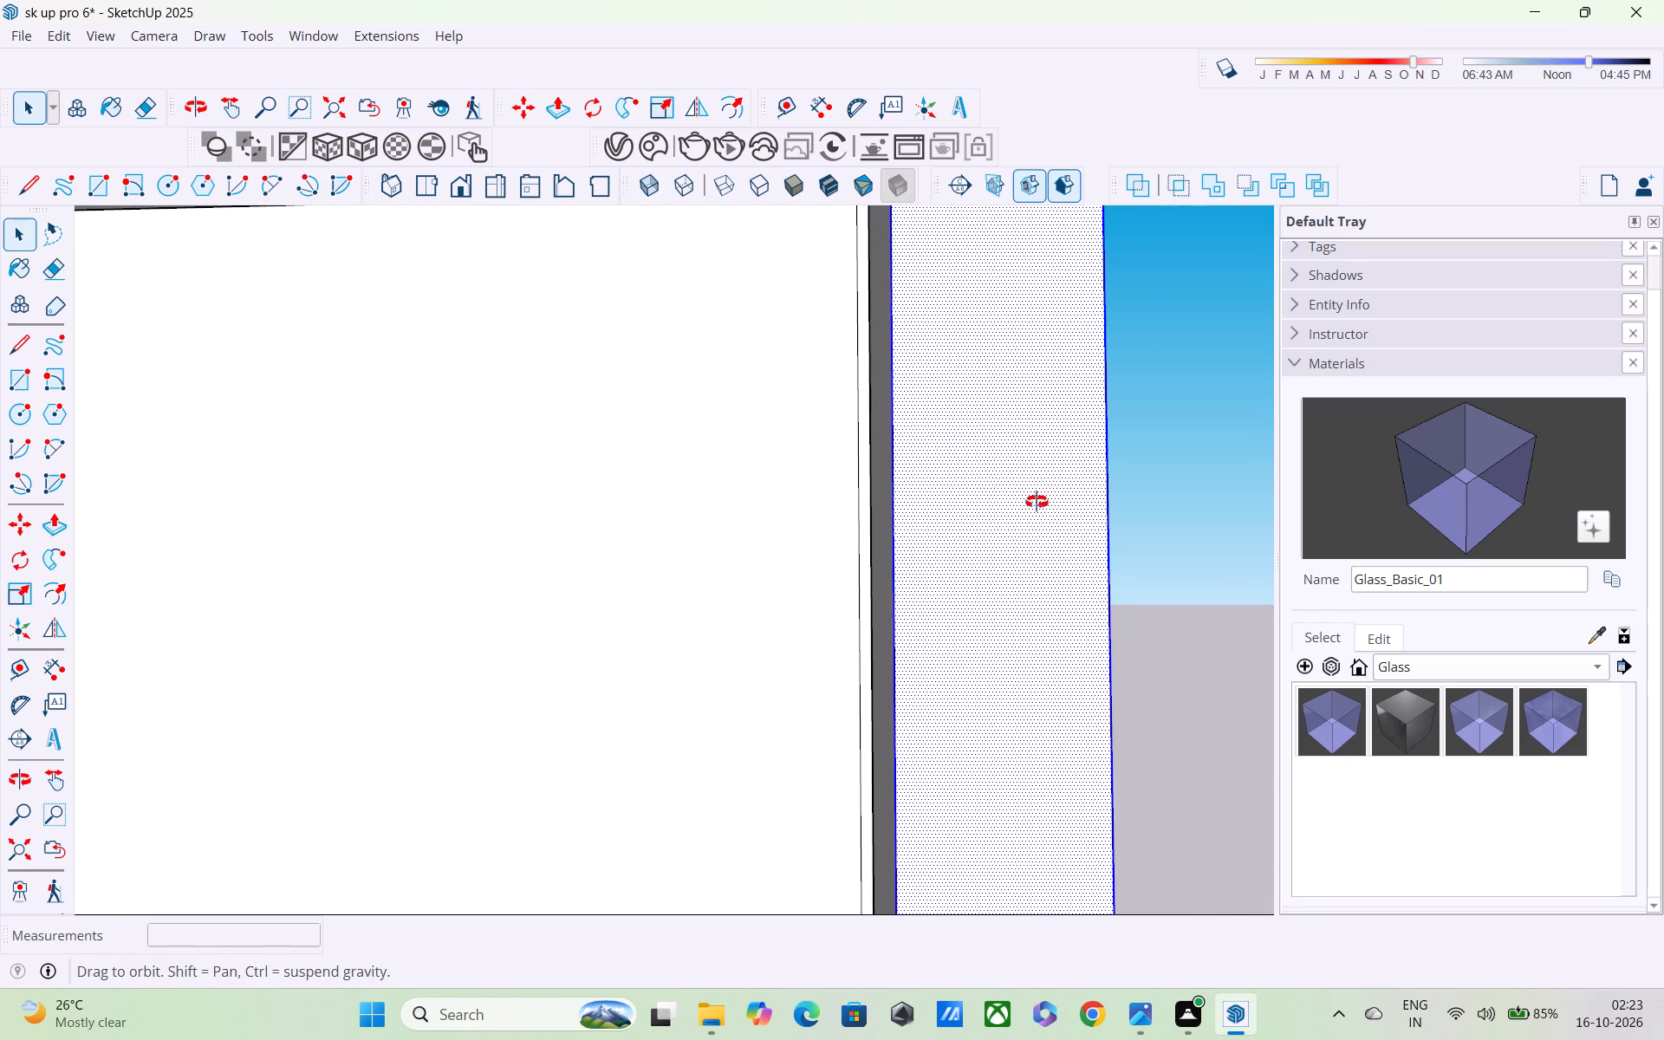
pyautogui.moveTo(1037, 502); pyautogui.dragTo(1193, 525, button='middle')
pyautogui.click(891, 482)
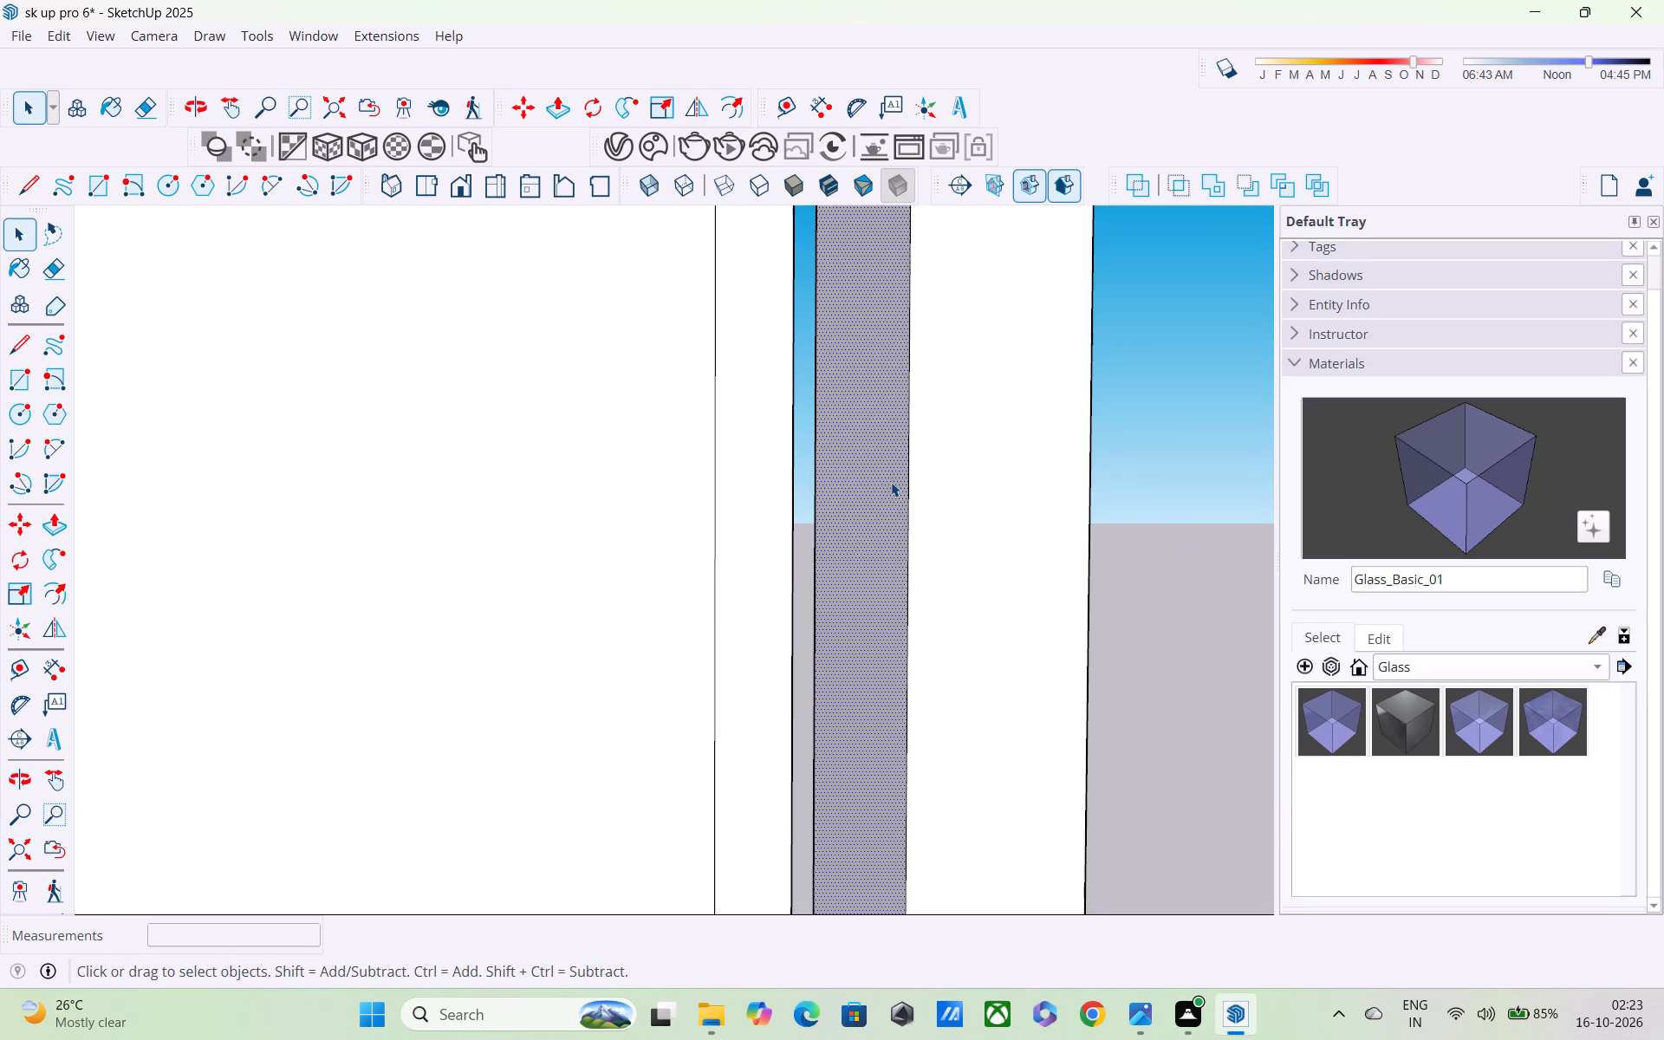
pyautogui.keyDown('ctrl'); pyautogui.doubleClick(941, 543); pyautogui.keyUp('ctrl')
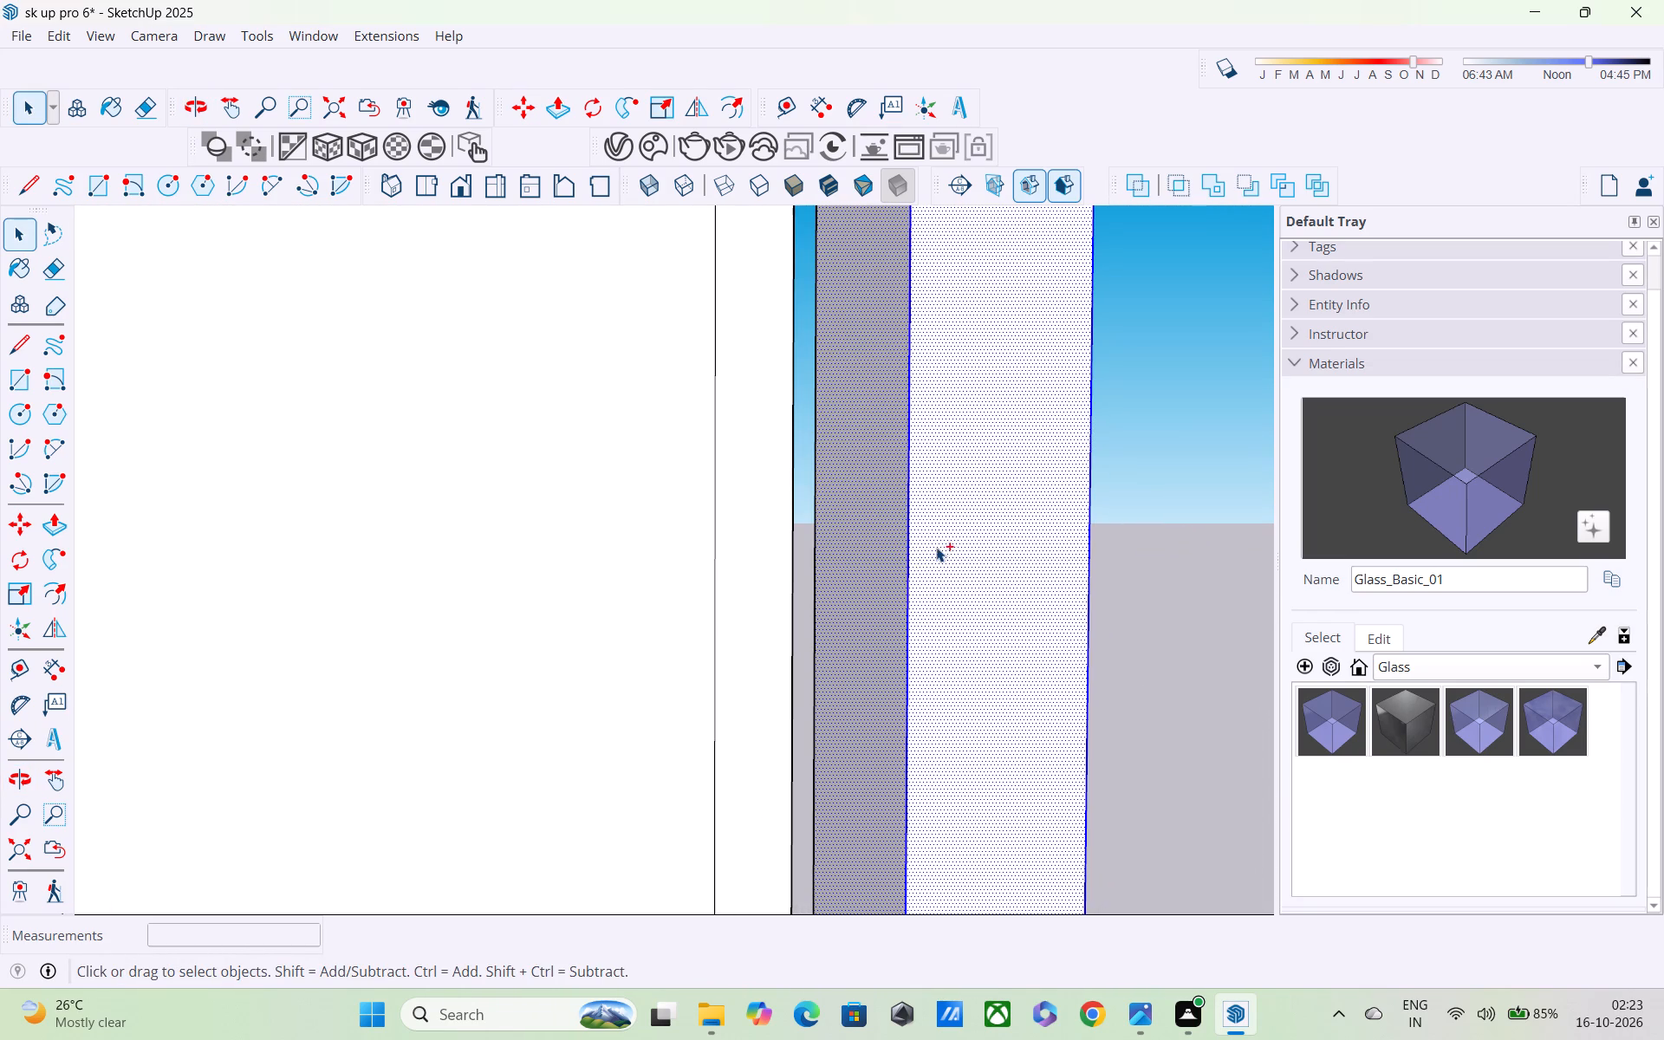
pyautogui.keyDown('ctrl'); pyautogui.click(888, 539); pyautogui.keyUp('ctrl')
pyautogui.keyDown('ctrl'); pyautogui.moveTo(878, 556); pyautogui.dragTo(939, 574, button='middle'); pyautogui.keyUp('ctrl')
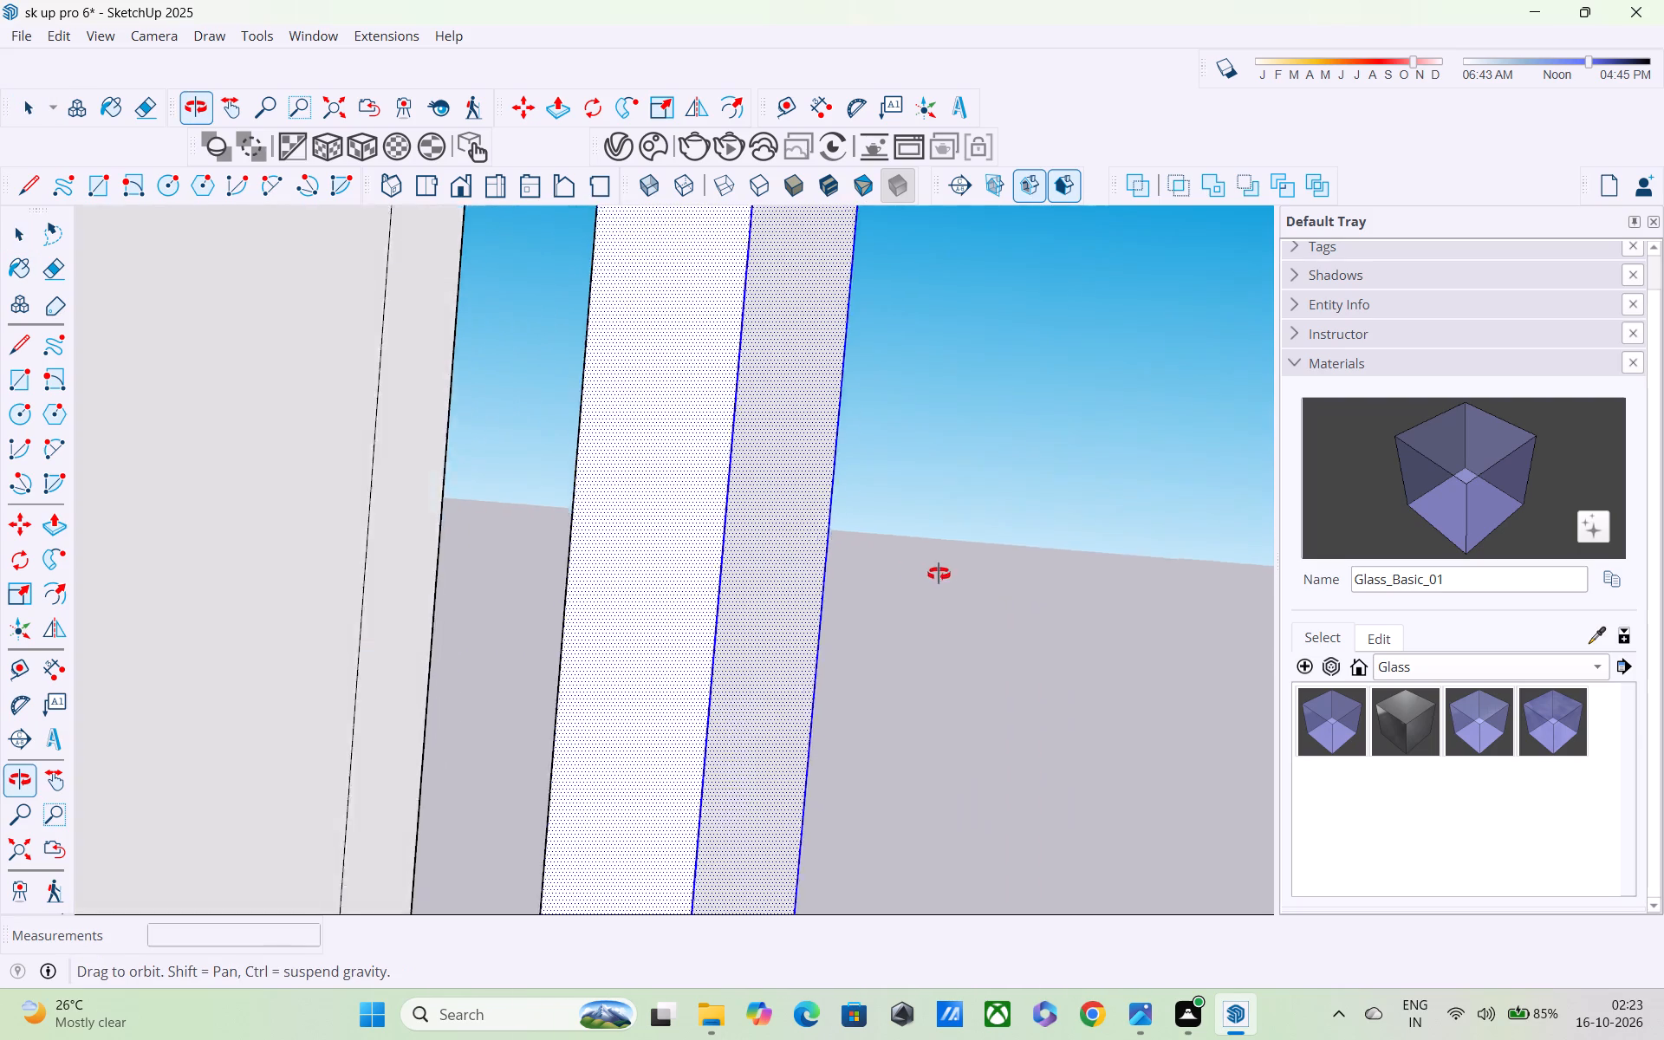
pyautogui.keyDown('ctrl'); pyautogui.moveTo(939, 574); pyautogui.dragTo(1030, 582, button='middle'); pyautogui.keyUp('ctrl')
pyautogui.keyDown('ctrl'); pyautogui.click(562, 437); pyautogui.keyUp('ctrl')
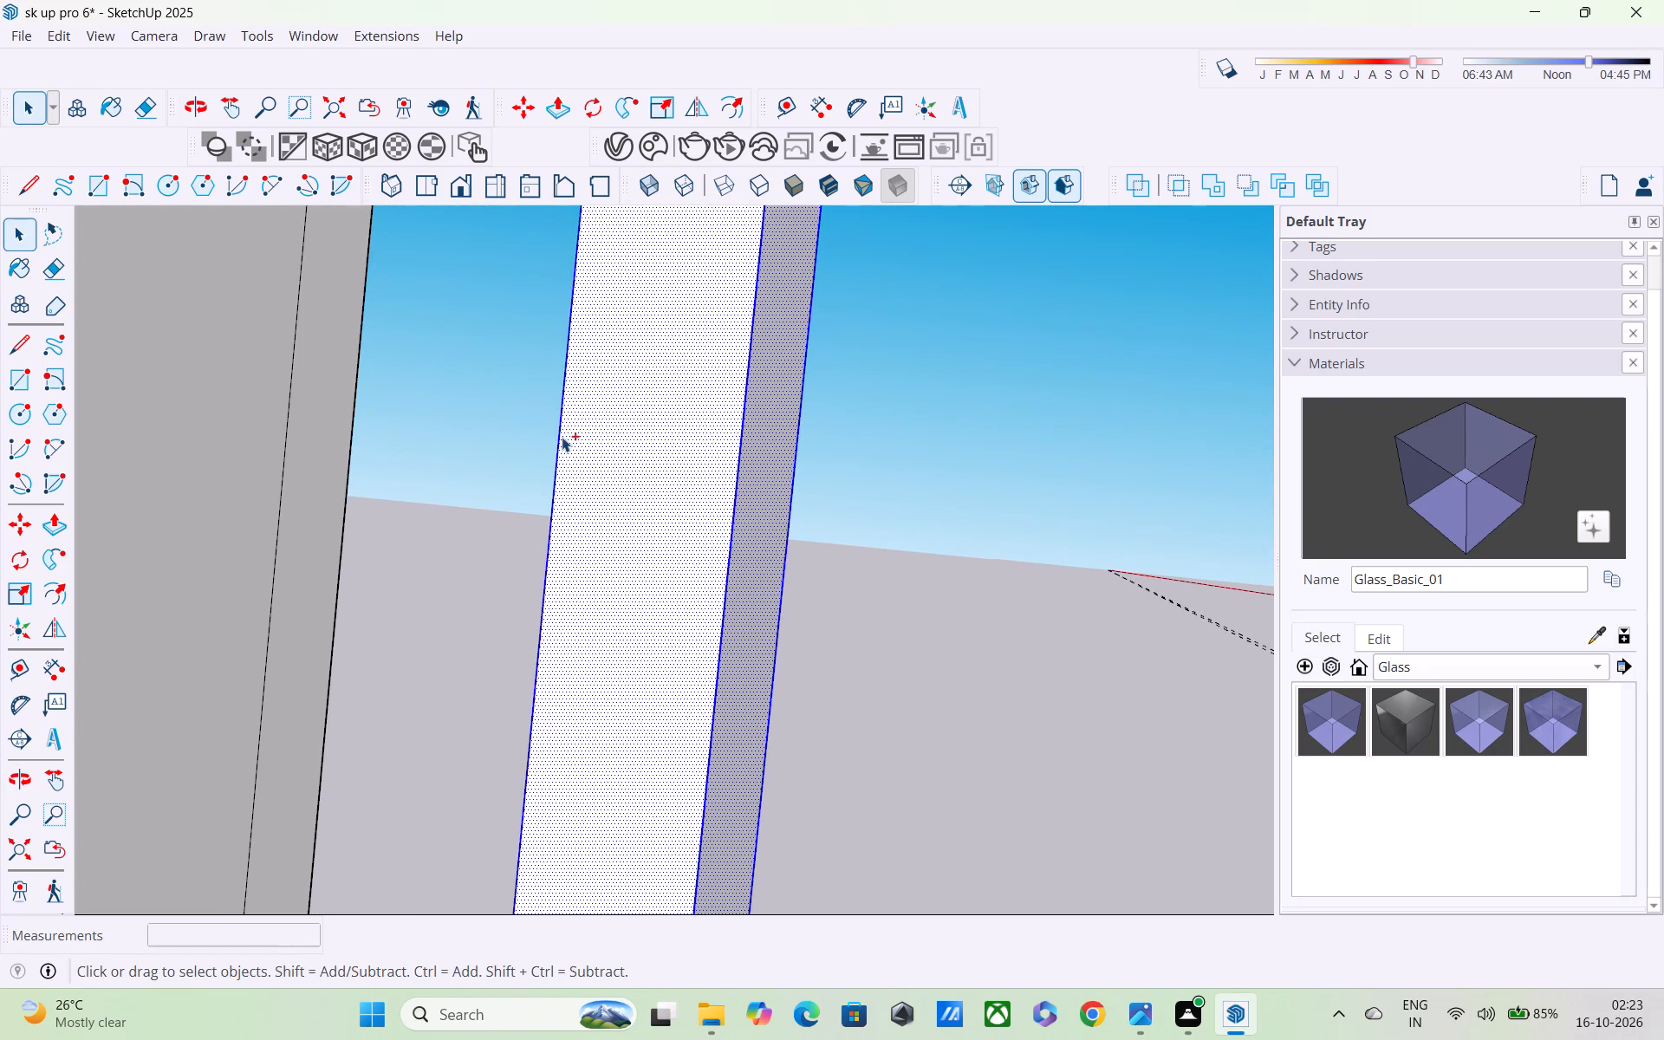
# Add the column's remaining side face and vertical edges to the selection from the outer side of the building.
pyautogui.keyDown('ctrl'); pyautogui.scroll(-3, 585, 450); pyautogui.keyUp('ctrl')
pyautogui.keyDown('ctrl'); pyautogui.scroll(-4, 705, 536); pyautogui.keyUp('ctrl')
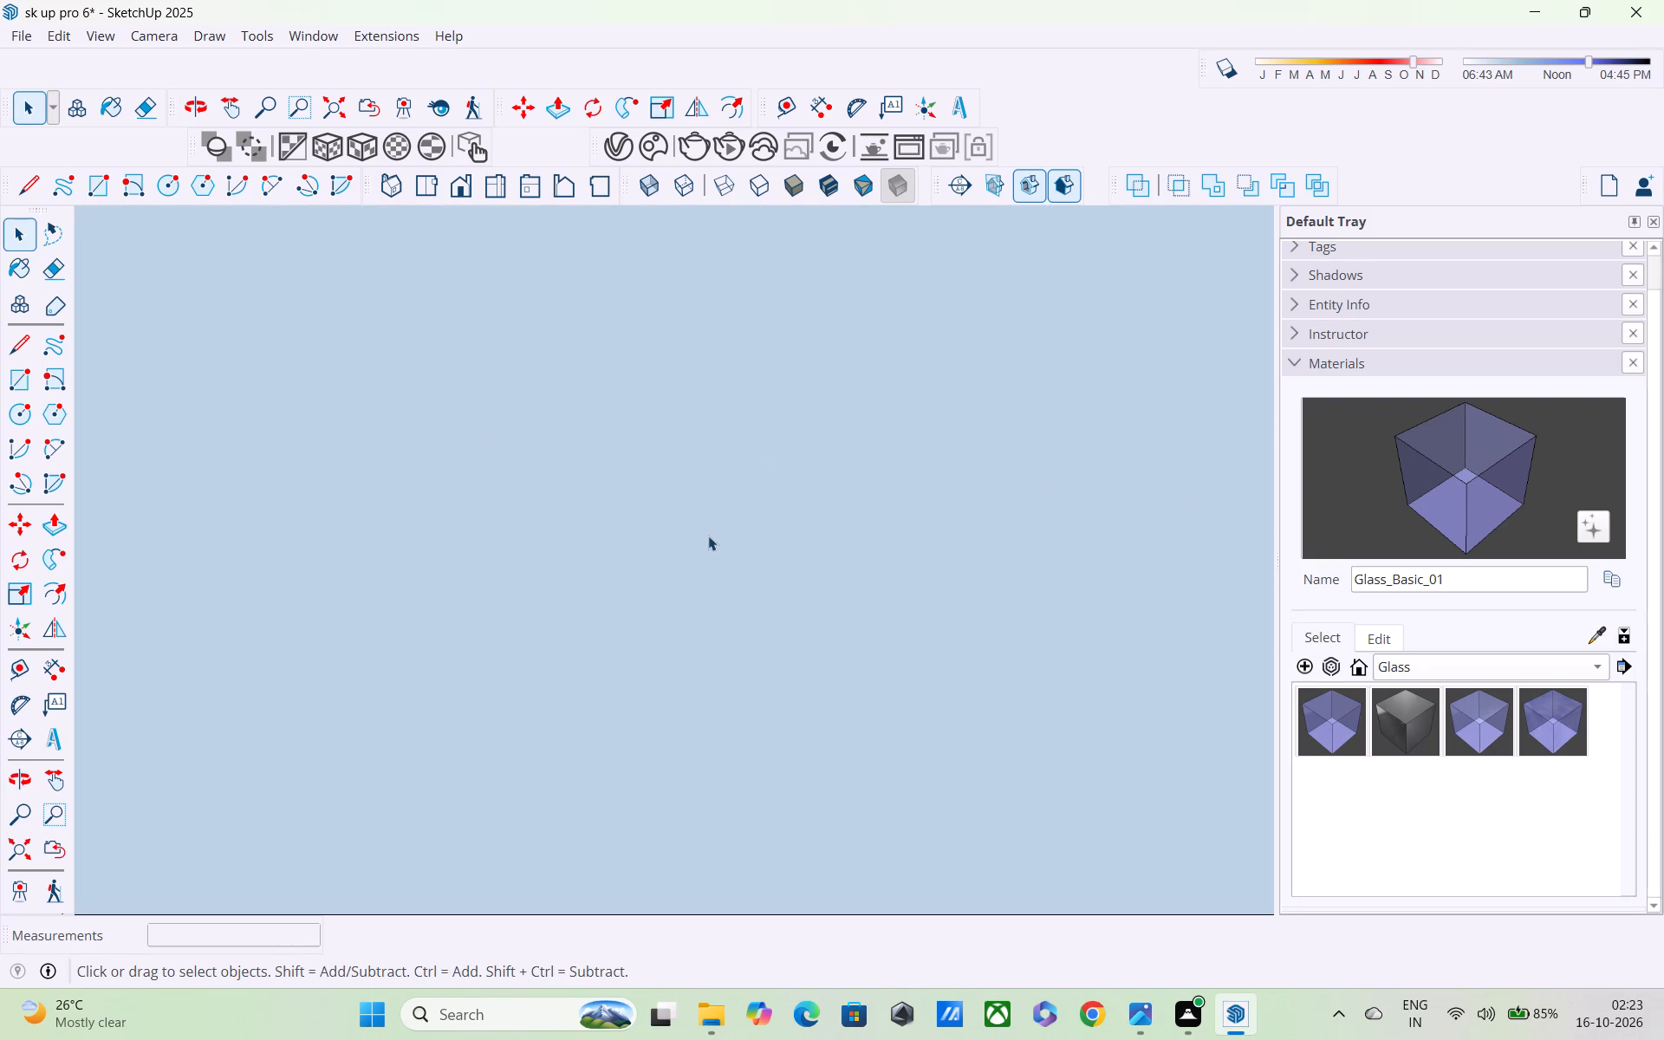
pyautogui.click(3, 842)
pyautogui.scroll(-1, 459, 851)
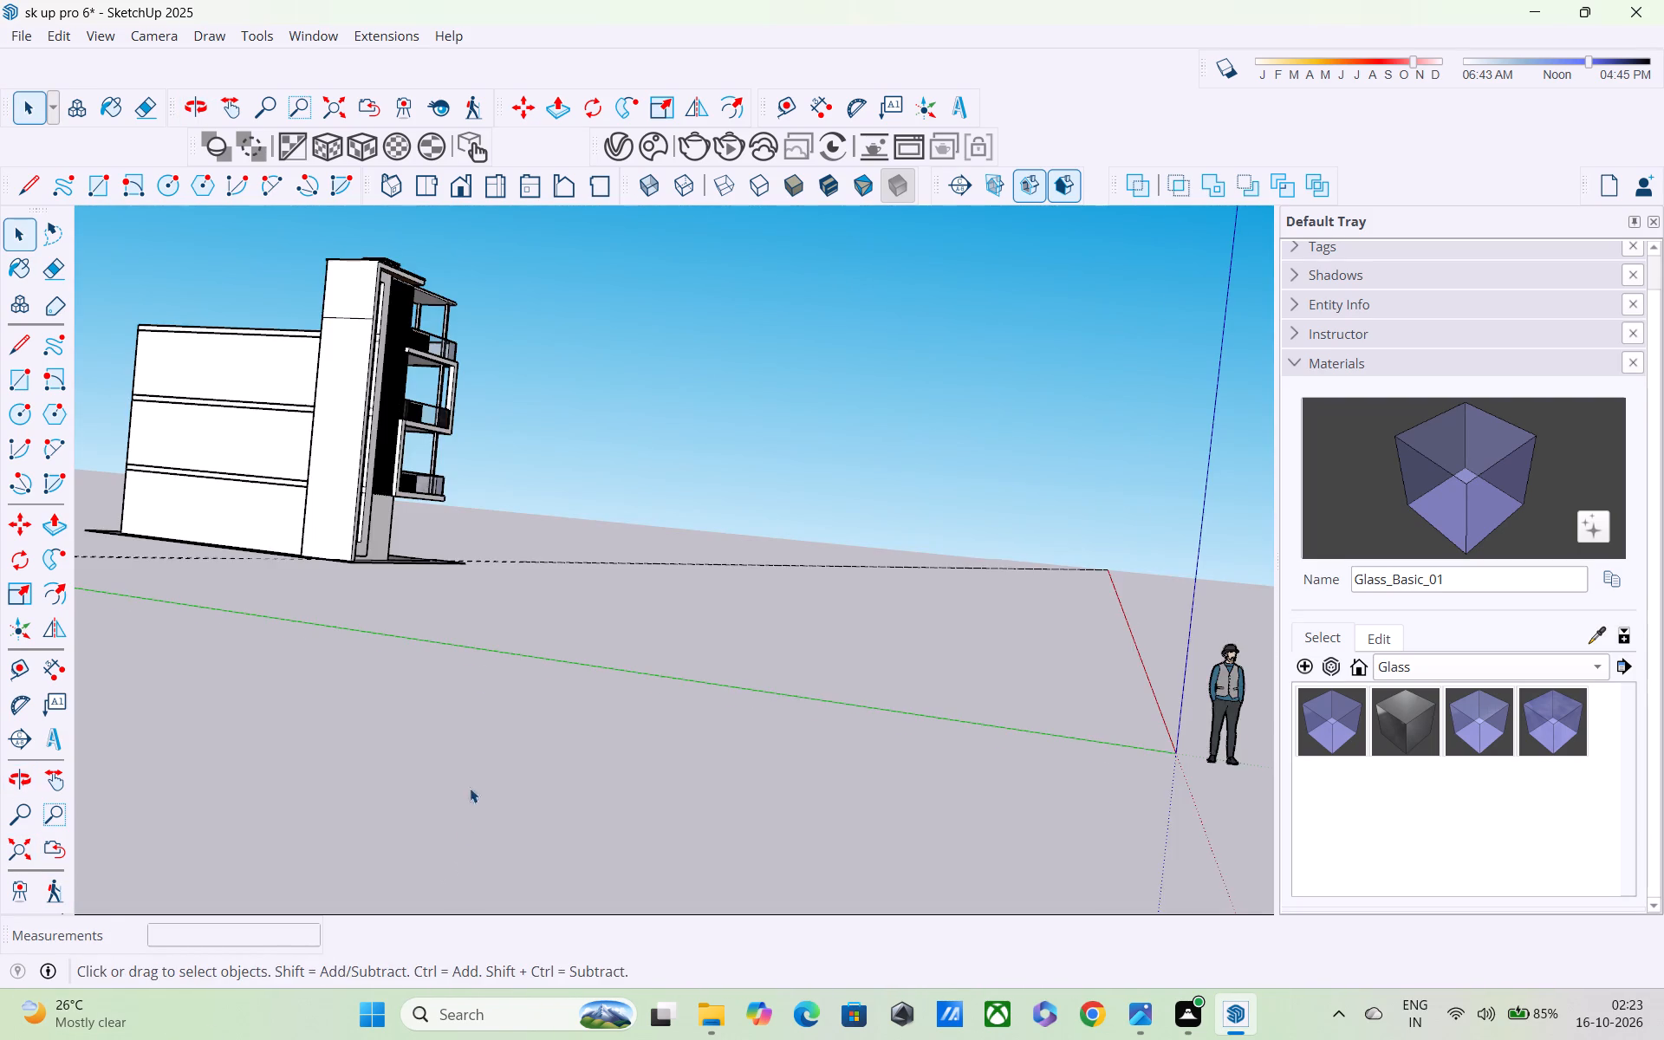
pyautogui.moveTo(485, 616); pyautogui.dragTo(20, 694, button='middle')
pyautogui.scroll(5, 625, 391)
pyautogui.moveTo(646, 445); pyautogui.dragTo(566, 477, button='middle')
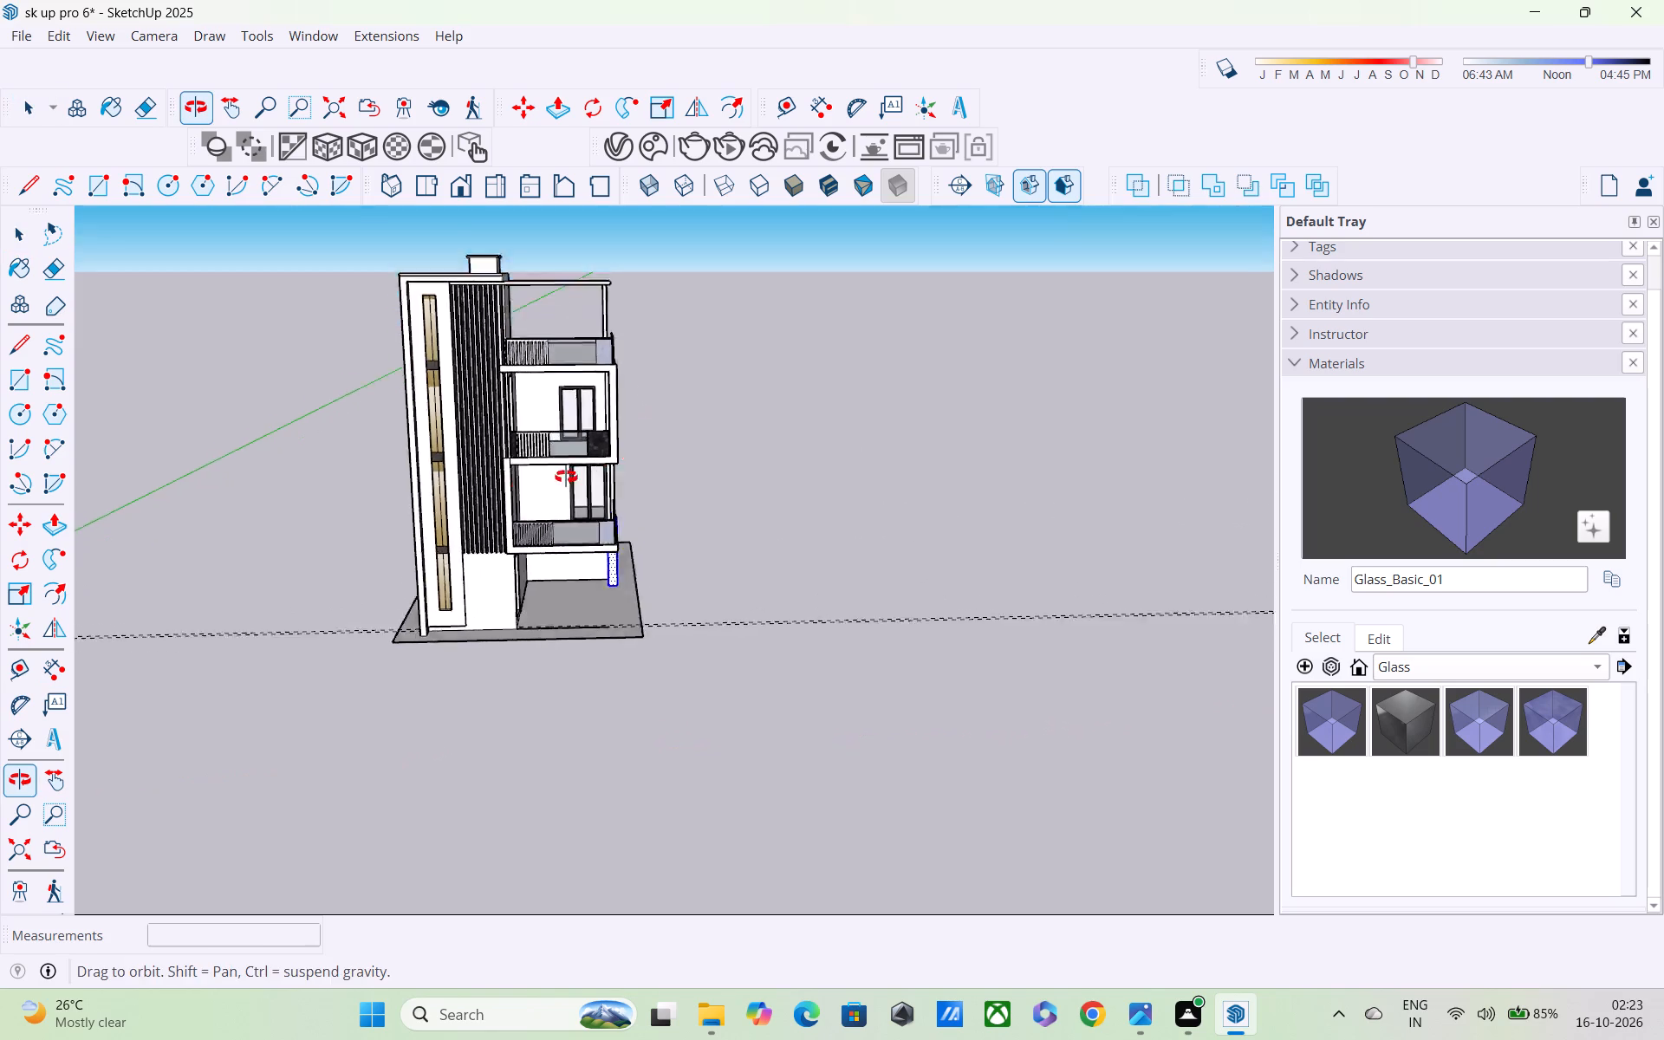
pyautogui.moveTo(566, 477); pyautogui.dragTo(315, 496, button='middle')
pyautogui.scroll(10, 674, 498)
pyautogui.moveTo(674, 556); pyautogui.dragTo(673, 556, button='middle')
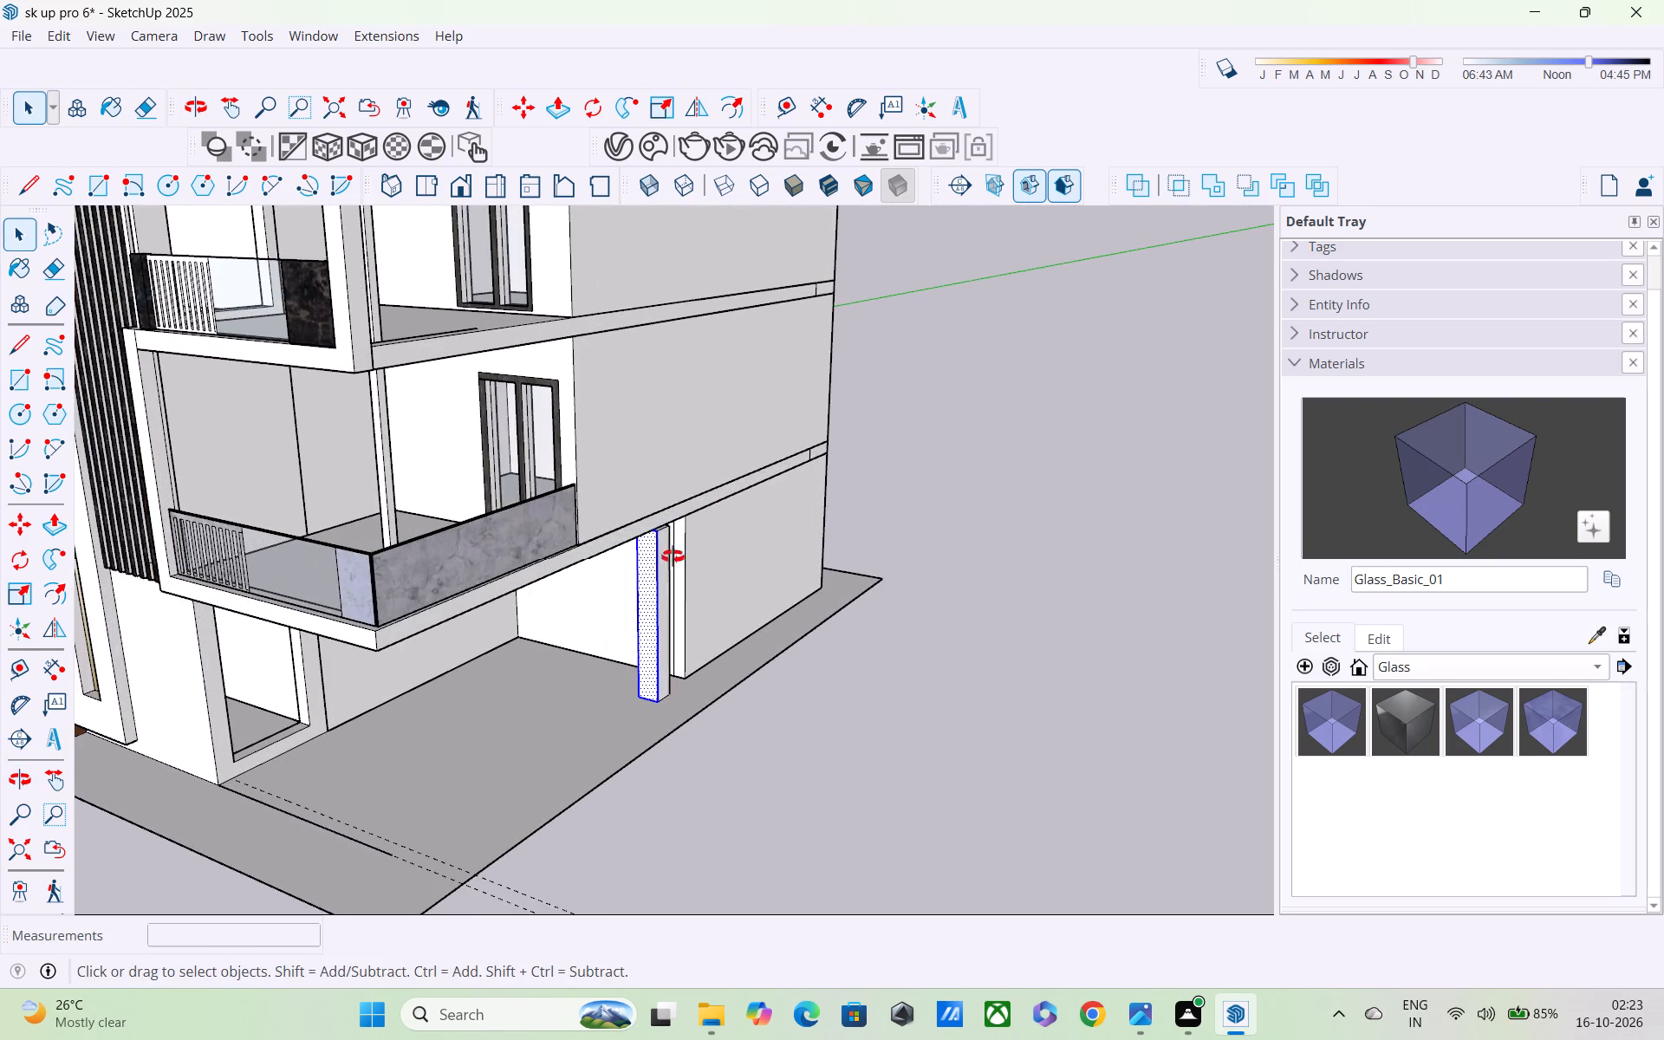
pyautogui.moveTo(673, 556); pyautogui.dragTo(437, 516, button='middle')
pyautogui.scroll(4, 697, 543)
pyautogui.scroll(3, 845, 576)
pyautogui.scroll(4, 777, 612)
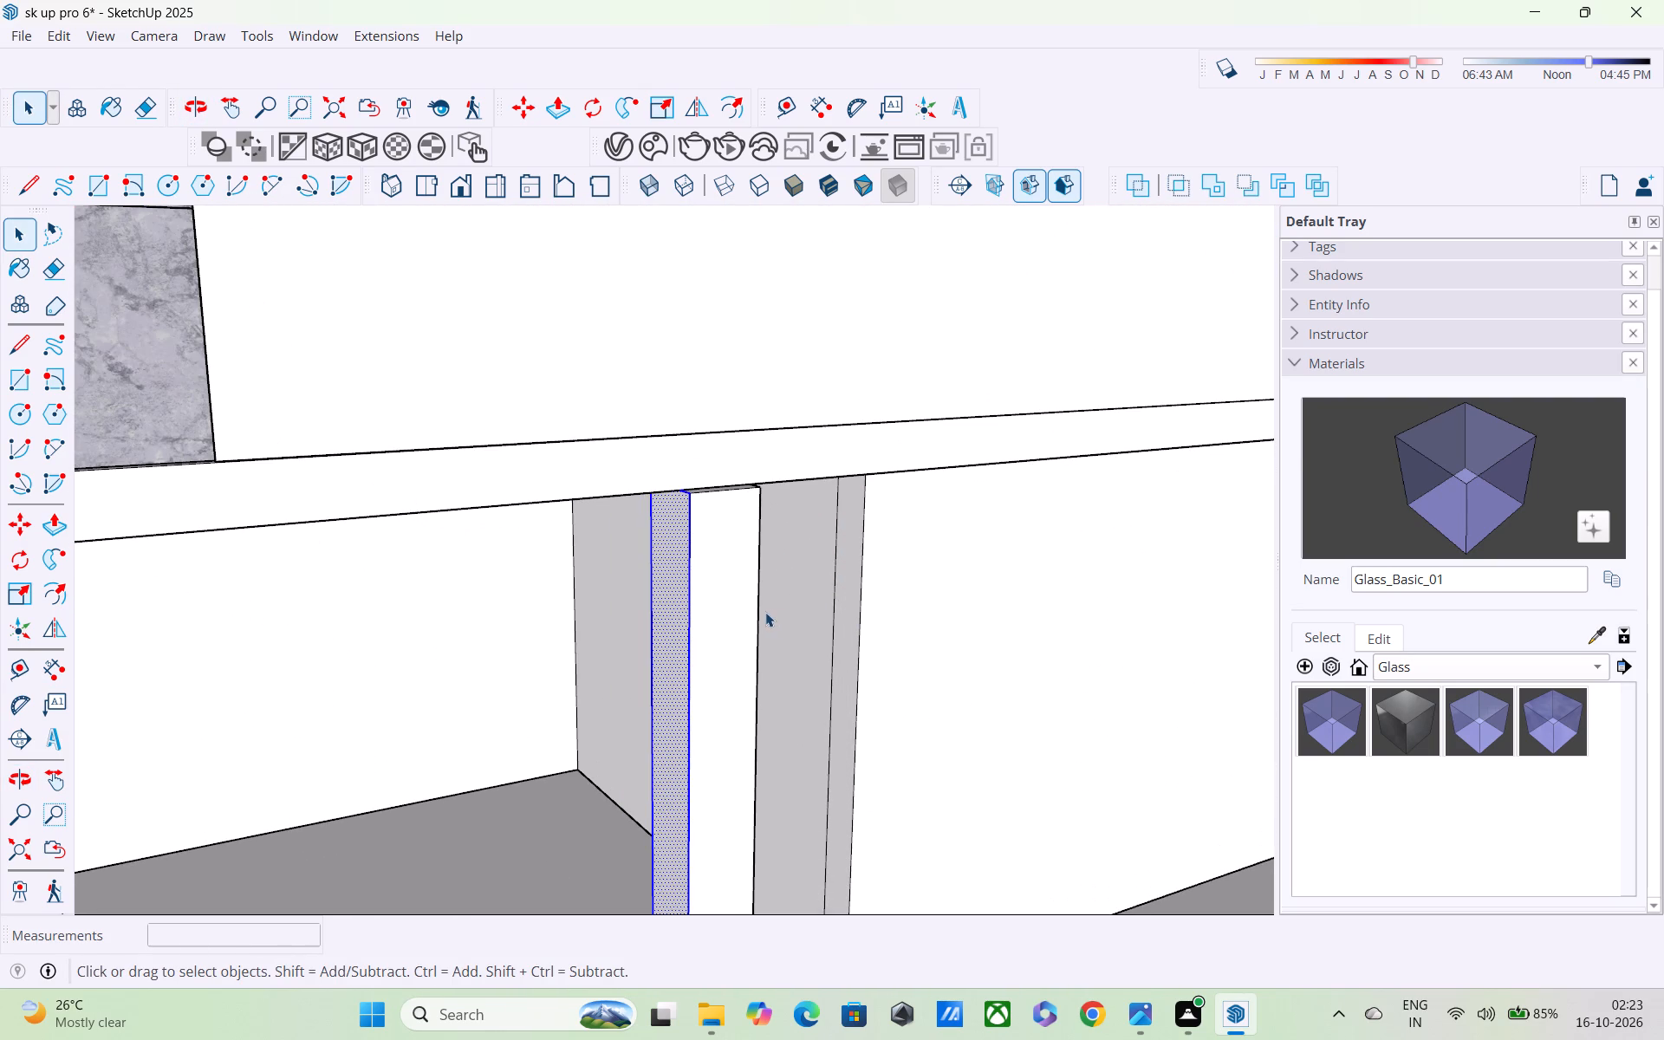
pyautogui.keyDown('shift'); pyautogui.click(706, 591); pyautogui.keyUp('shift')
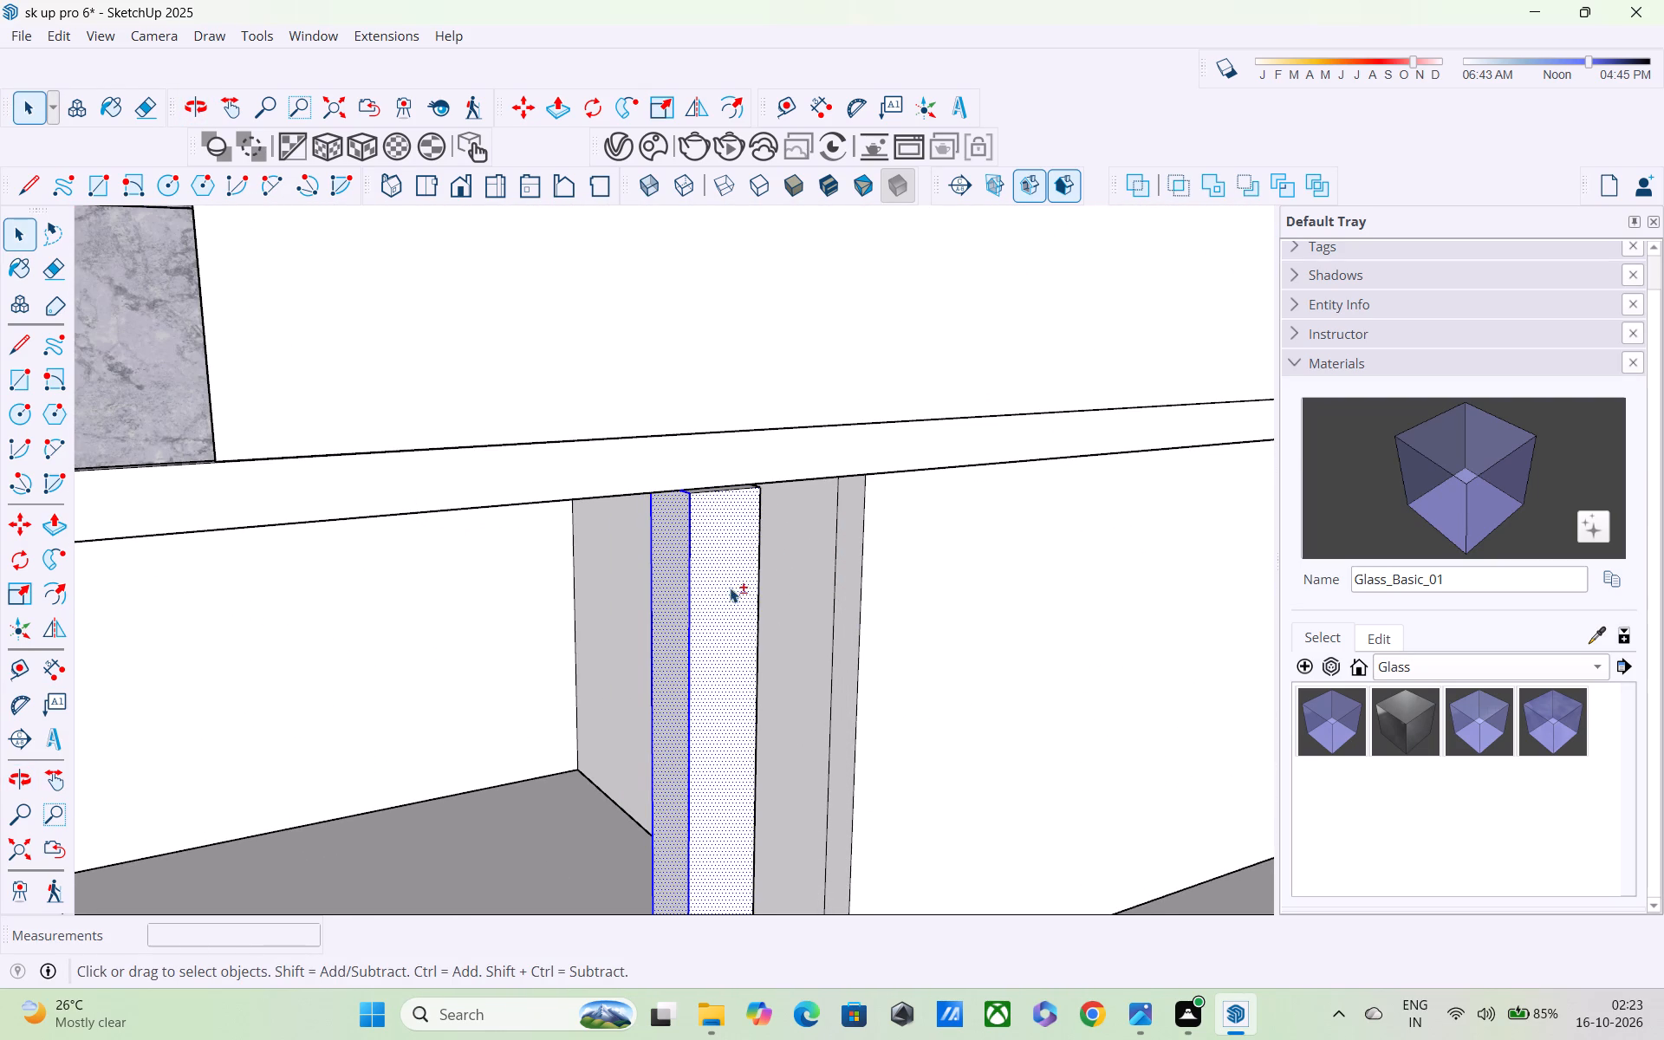
pyautogui.keyDown('shift'); pyautogui.scroll(-1, 730, 588); pyautogui.keyUp('shift')
pyautogui.moveTo(730, 588); pyautogui.dragTo(598, 508, button='middle')
pyautogui.moveTo(786, 521); pyautogui.dragTo(637, 519, button='middle')
pyautogui.keyDown('shift'); pyautogui.scroll(3, 686, 582); pyautogui.keyUp('shift')
pyautogui.keyDown('shift'); pyautogui.click(678, 573); pyautogui.keyUp('shift')
pyautogui.moveTo(683, 575); pyautogui.dragTo(467, 542, button='middle')
pyautogui.keyDown('shift'); pyautogui.click(666, 592); pyautogui.keyUp('shift')
# Add the column's top face and its exposed top edges, just below the balcony slab, to the selection.
pyautogui.keyDown('shift'); pyautogui.scroll(1, 738, 594); pyautogui.keyUp('shift')
pyautogui.scroll(-2, 738, 593)
pyautogui.moveTo(725, 576); pyautogui.dragTo(743, 639, button='middle')
pyautogui.scroll(4, 669, 706)
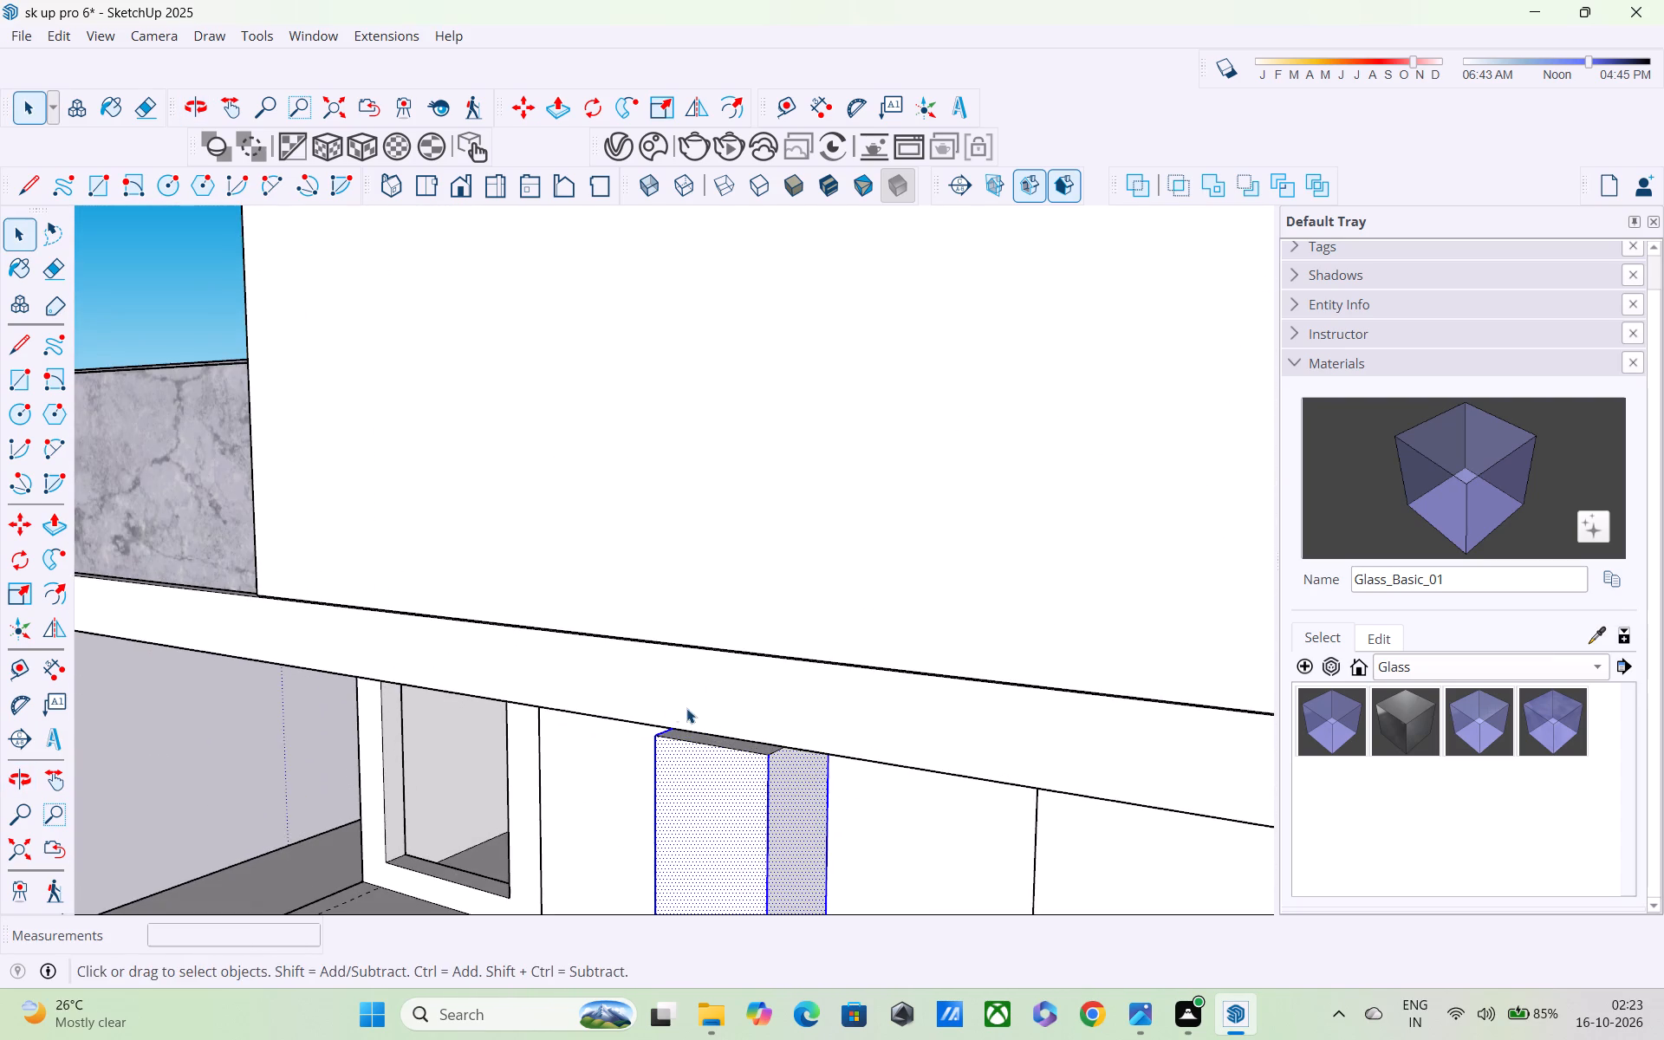
pyautogui.moveTo(712, 708); pyautogui.dragTo(582, 842, button='middle')
pyautogui.scroll(-1, 707, 736)
pyautogui.scroll(4, 582, 842)
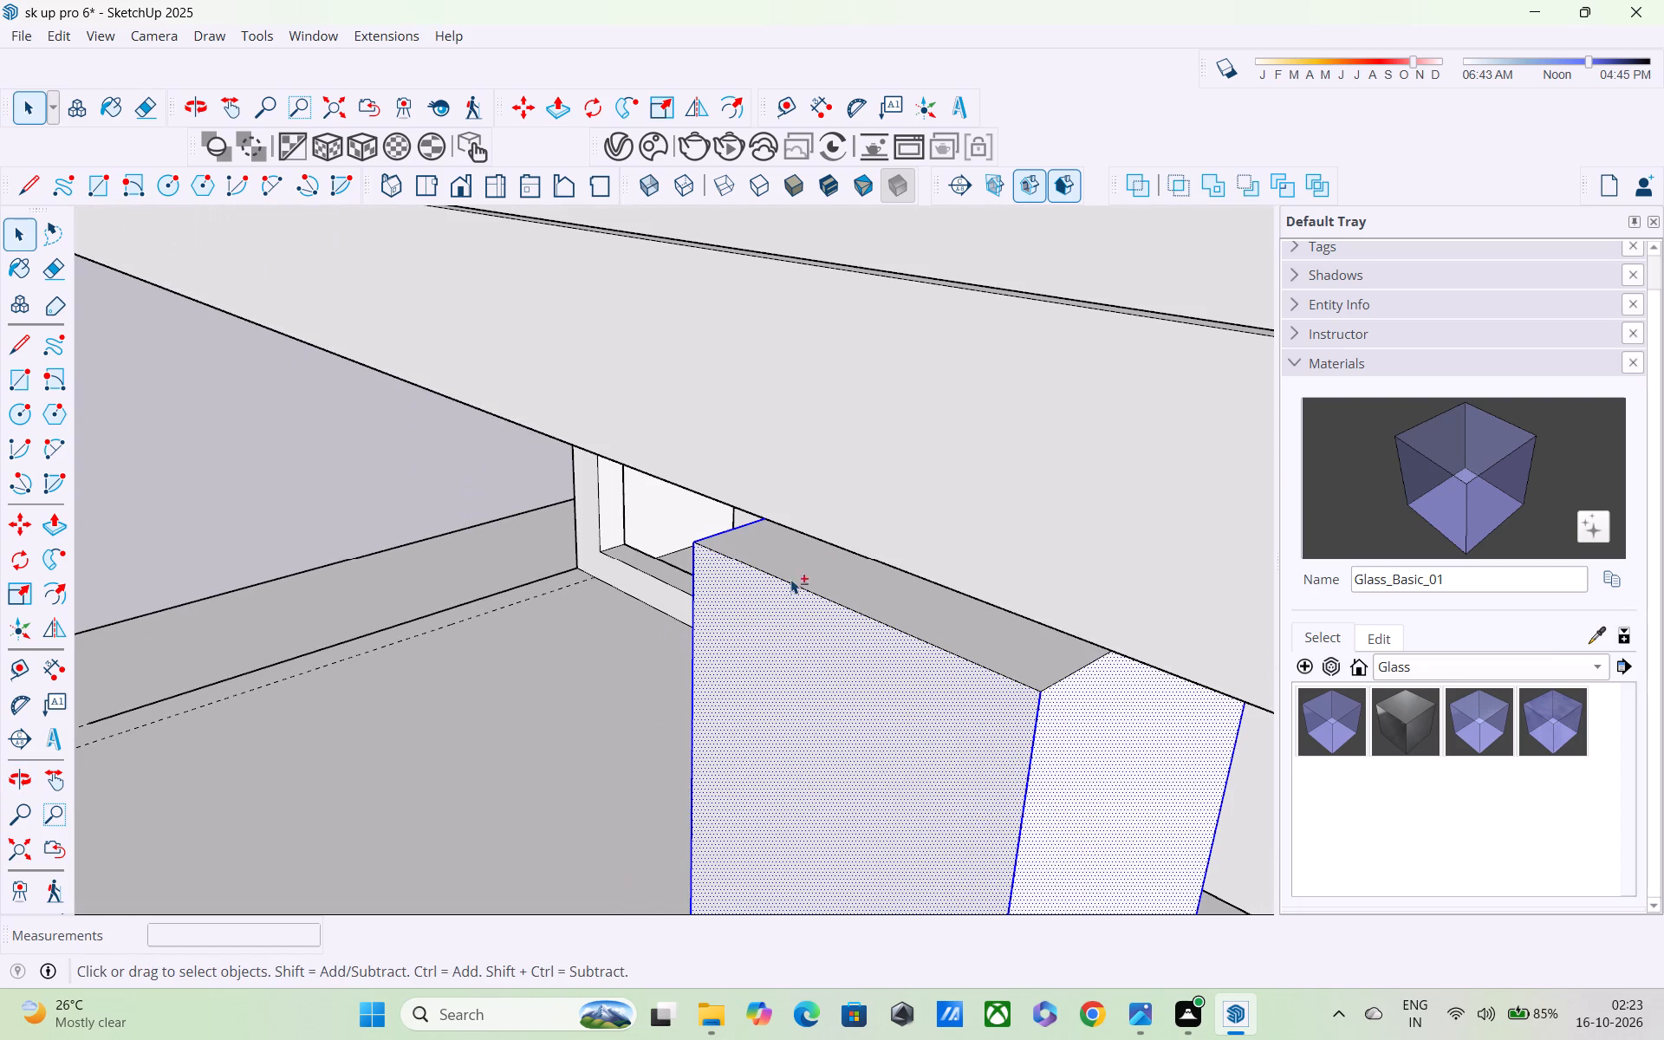
pyautogui.keyDown('shift'); pyautogui.click(811, 563); pyautogui.keyUp('shift')
pyautogui.keyDown('shift'); pyautogui.click(807, 595); pyautogui.keyUp('shift')
pyautogui.keyDown('shift'); pyautogui.scroll(-4, 807, 586); pyautogui.keyUp('shift')
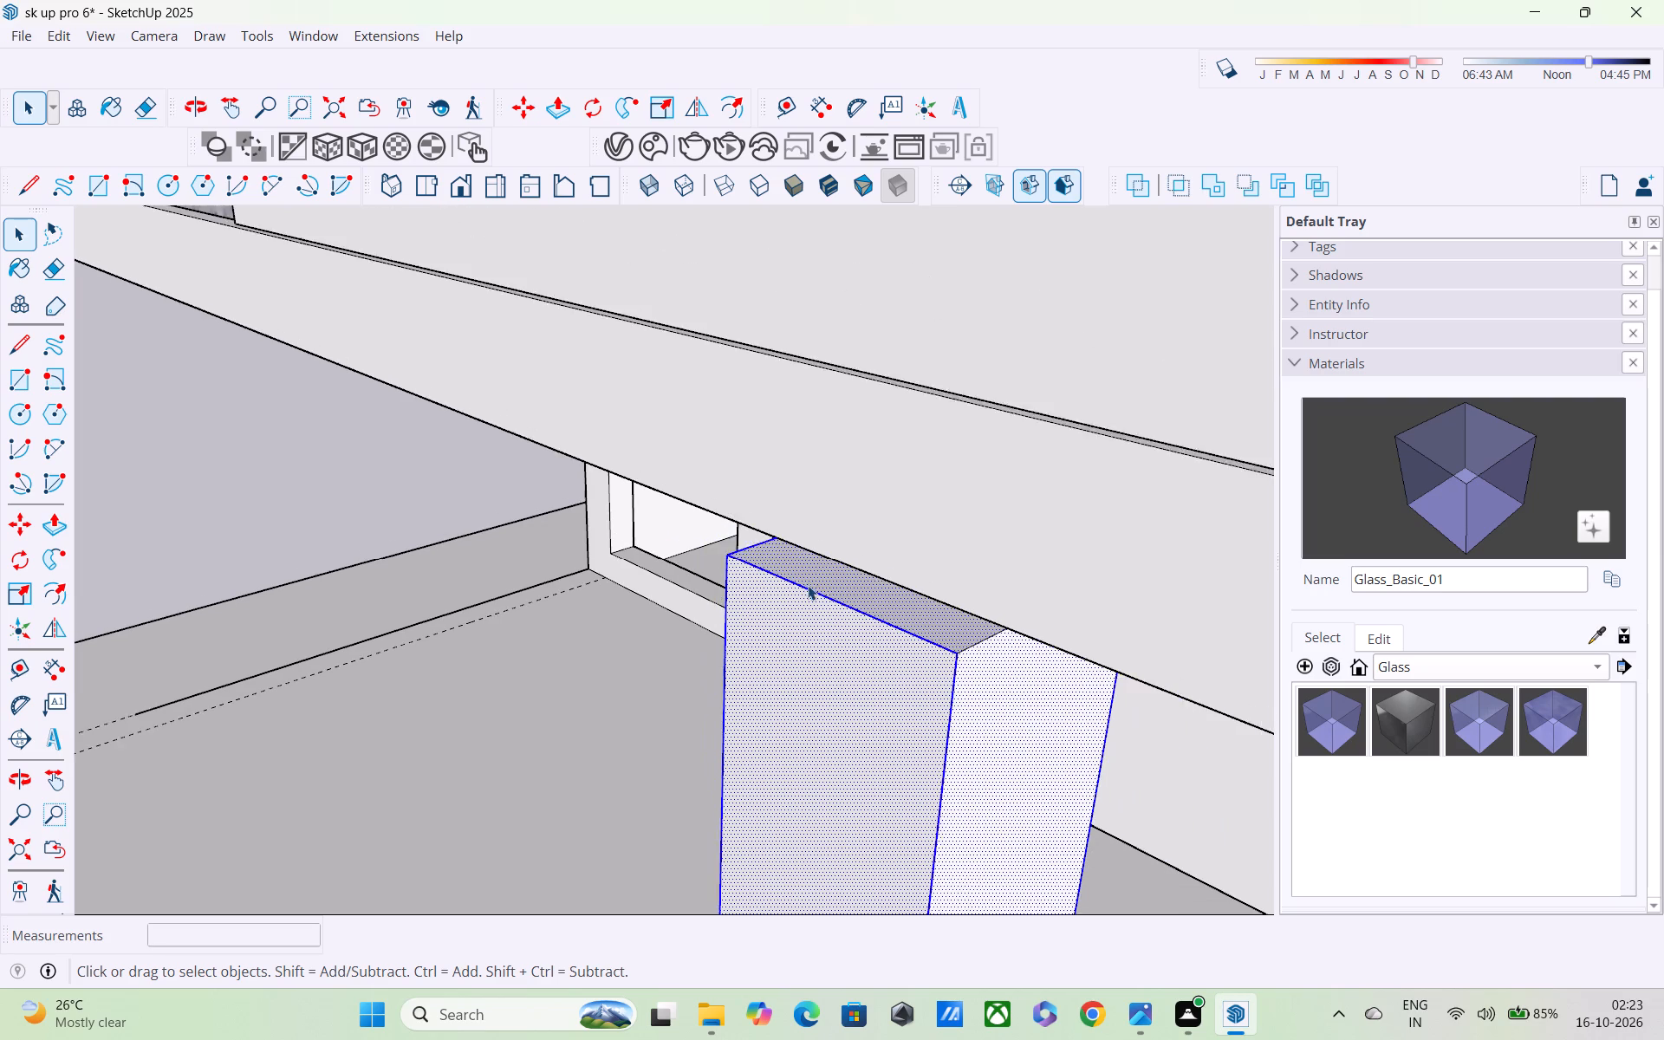
pyautogui.keyDown('shift'); pyautogui.scroll(-5, 808, 585); pyautogui.keyUp('shift')
pyautogui.keyDown('shift'); pyautogui.click(906, 619); pyautogui.keyUp('shift')
# Copy the selected column about 8' 2 1/2" along the parking slab toward the building's front, using its bottom corner as base point.
pyautogui.keyDown('shift'); pyautogui.moveTo(907, 621); pyautogui.dragTo(936, 634, button='middle'); pyautogui.keyUp('shift')
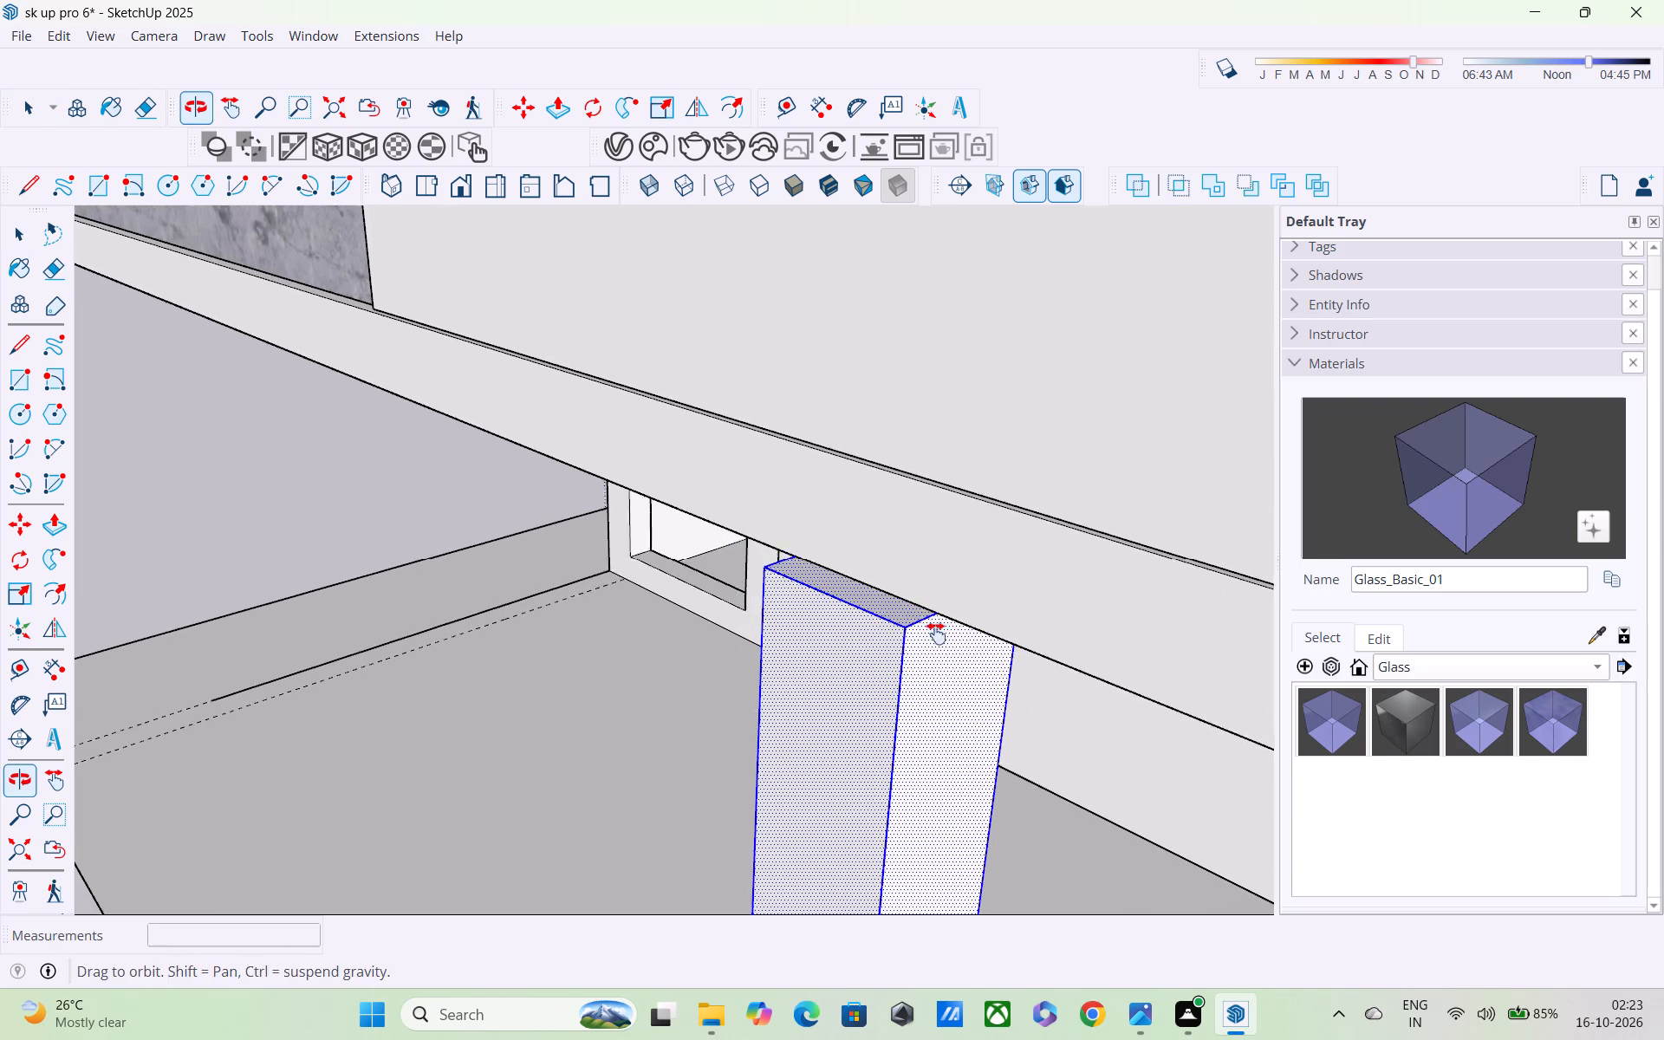
pyautogui.keyDown('shift'); pyautogui.moveTo(936, 634); pyautogui.dragTo(1224, 616, button='middle'); pyautogui.keyUp('shift')
pyautogui.scroll(-3, 978, 562)
pyautogui.moveTo(1006, 578); pyautogui.dragTo(1392, 536, button='middle')
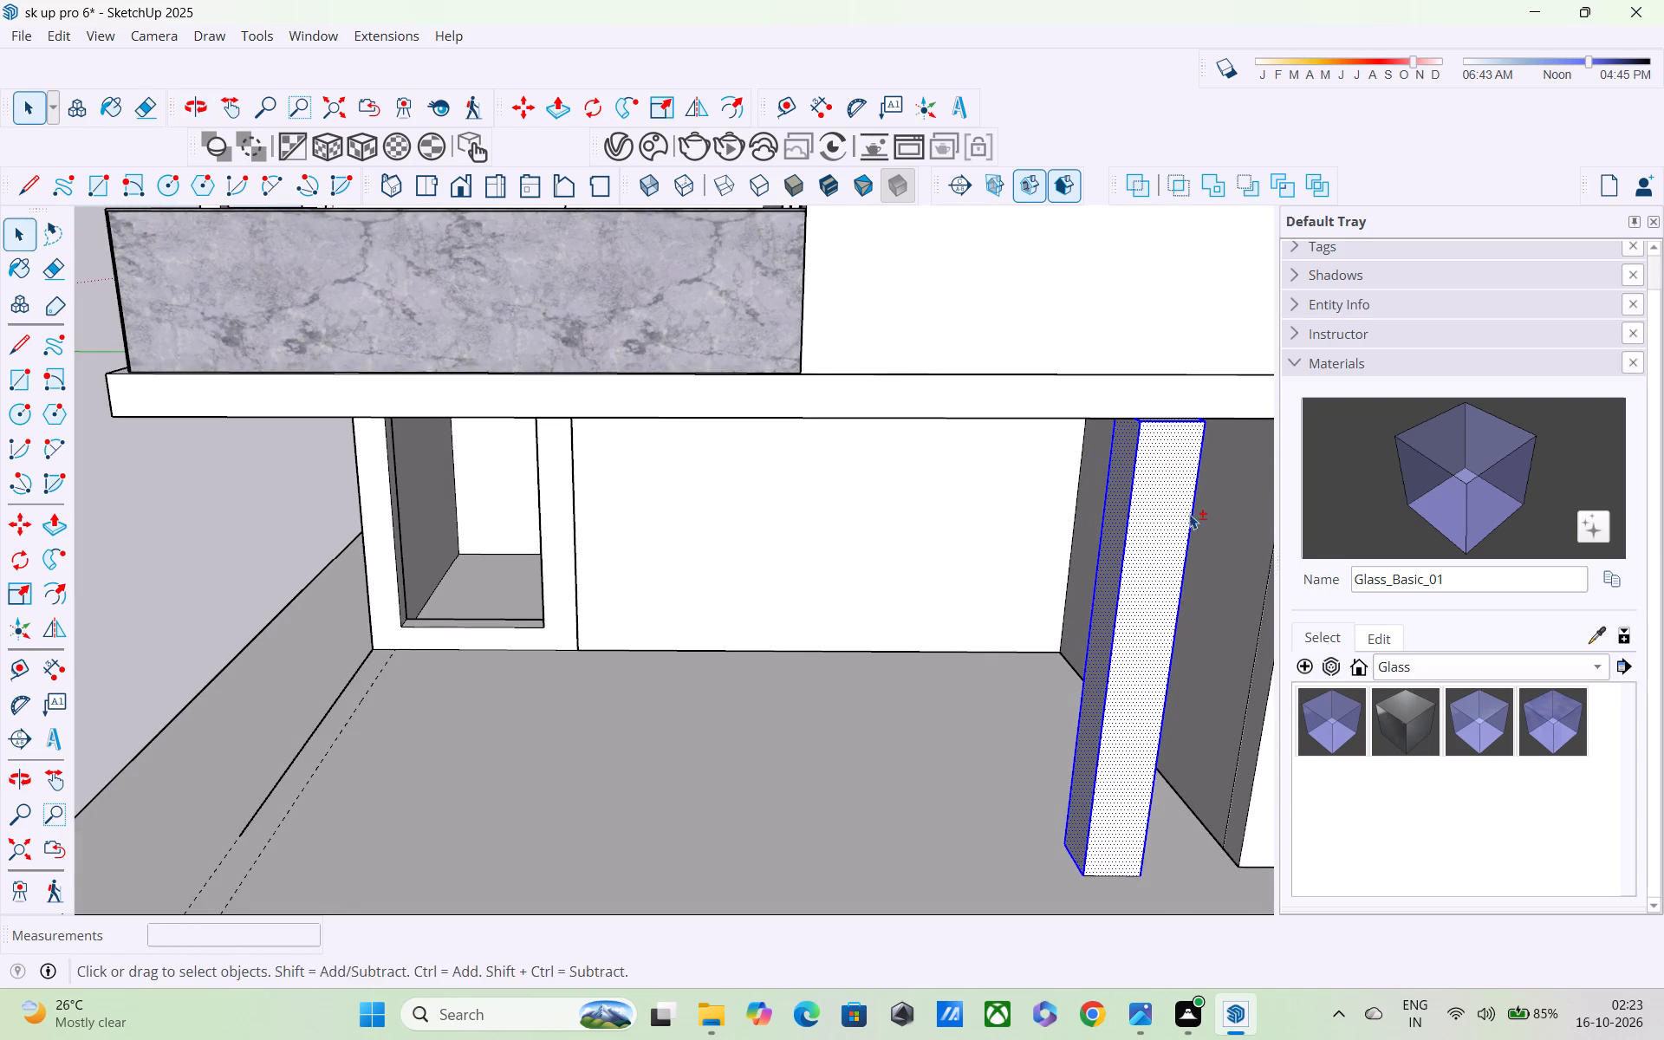
pyautogui.keyDown('shift'); pyautogui.moveTo(1244, 599); pyautogui.dragTo(1277, 632, button='middle'); pyautogui.keyUp('shift')
pyautogui.scroll(3, 1164, 614)
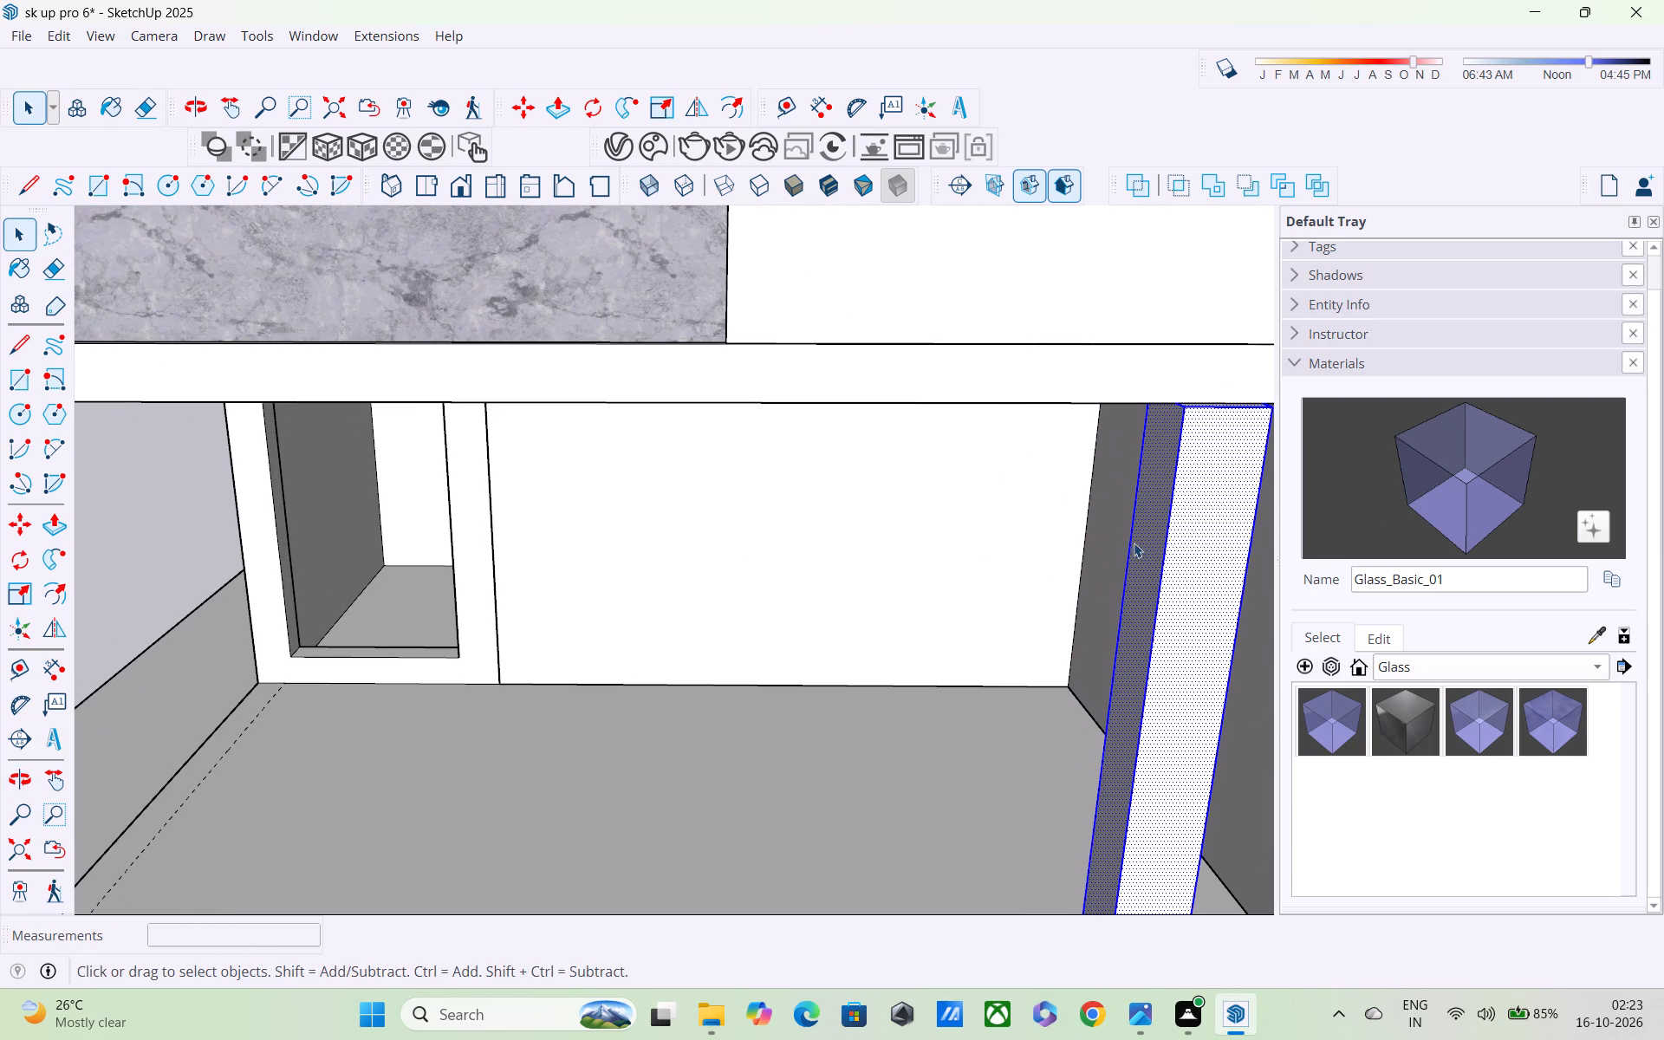
pyautogui.moveTo(1133, 539); pyautogui.dragTo(998, 577, button='middle')
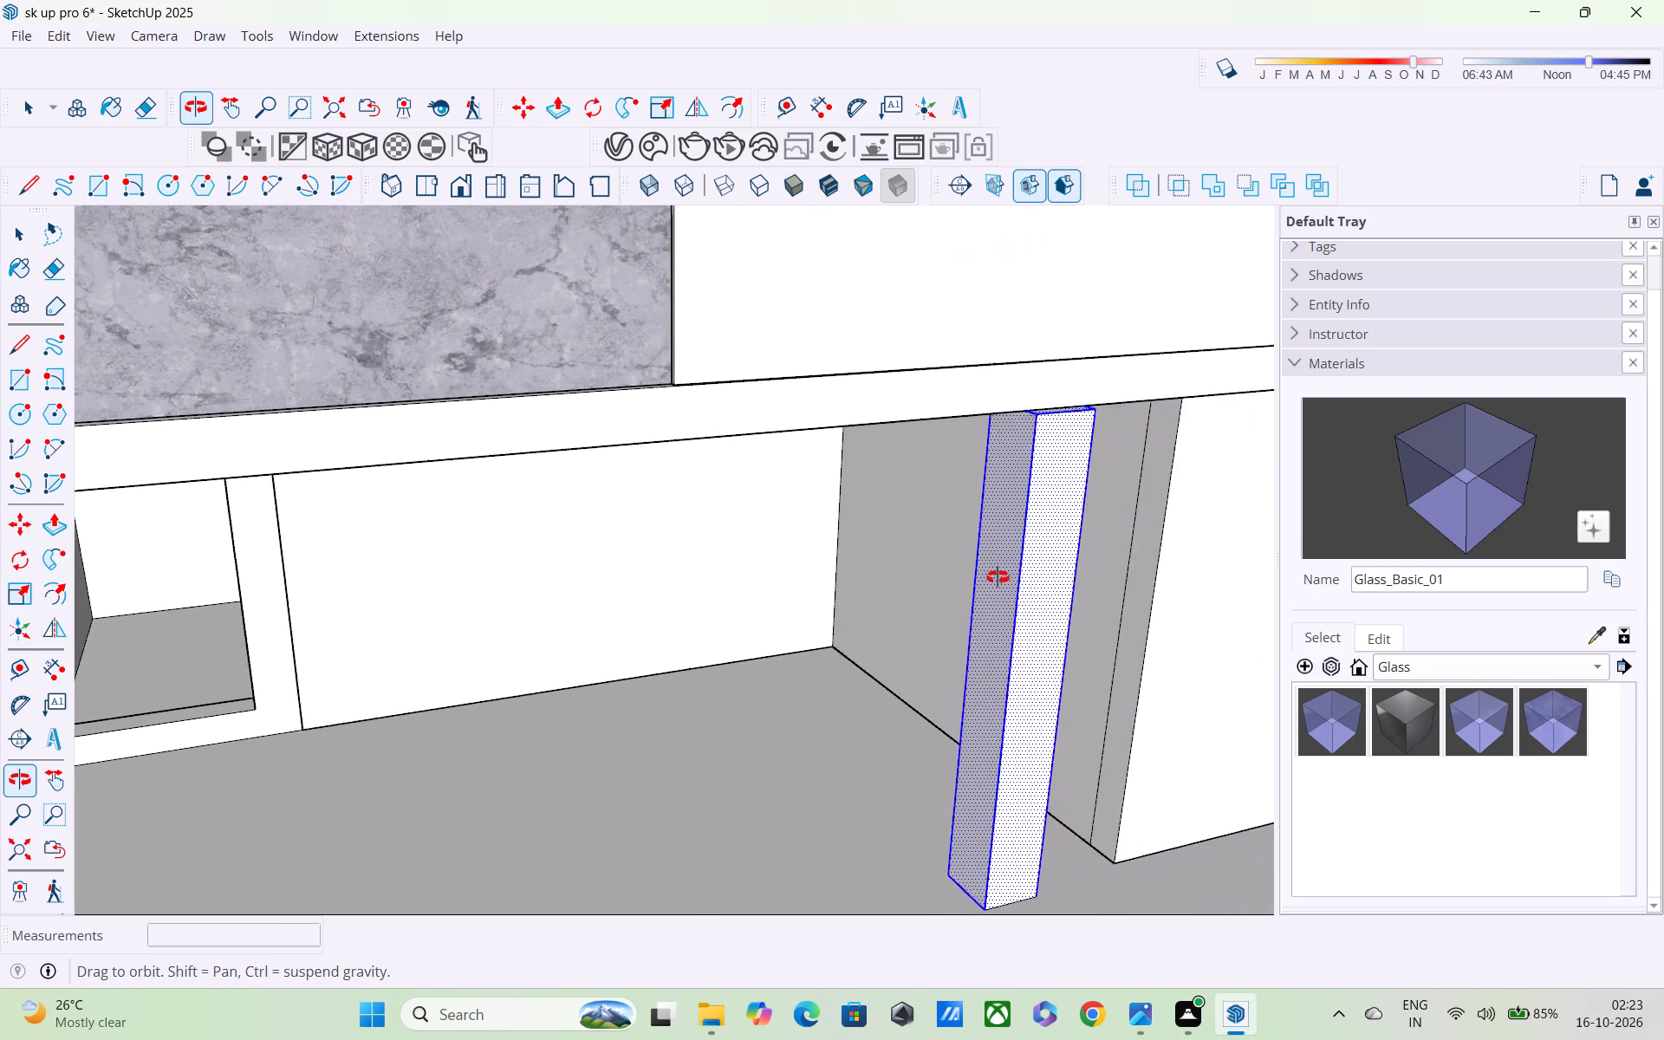
pyautogui.moveTo(998, 577); pyautogui.dragTo(987, 577, button='middle')
pyautogui.moveTo(978, 575); pyautogui.dragTo(954, 518, button='middle')
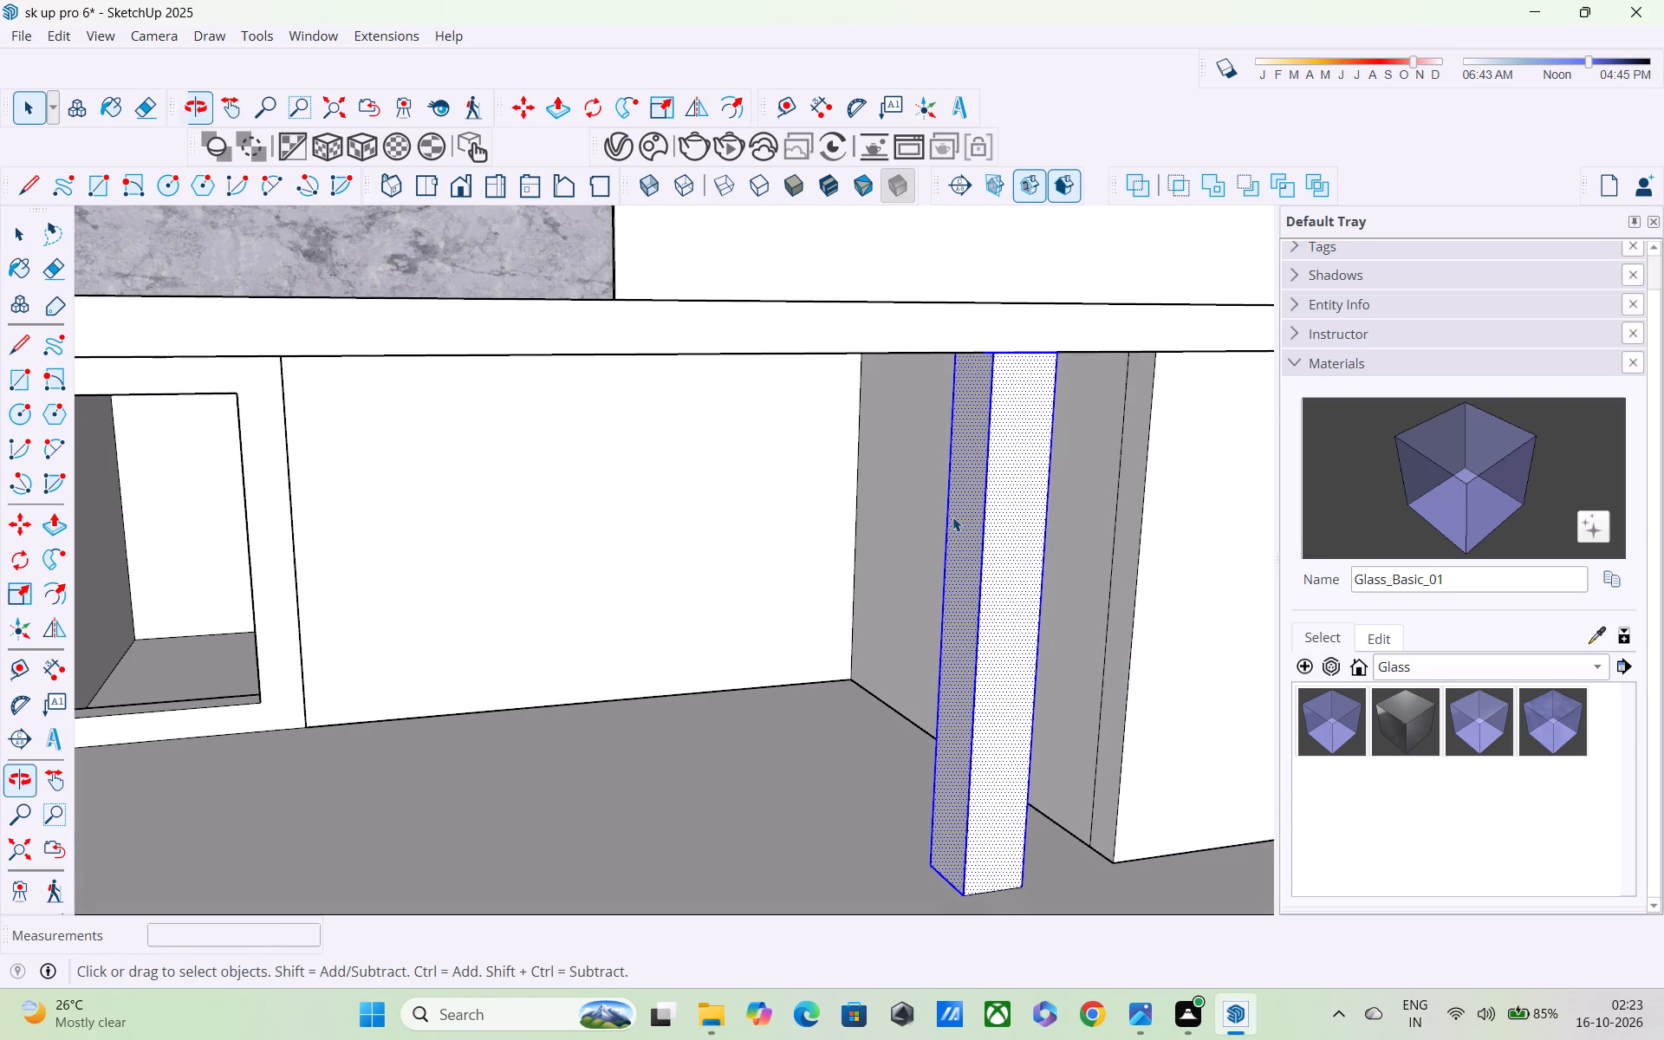
pyautogui.press('m')
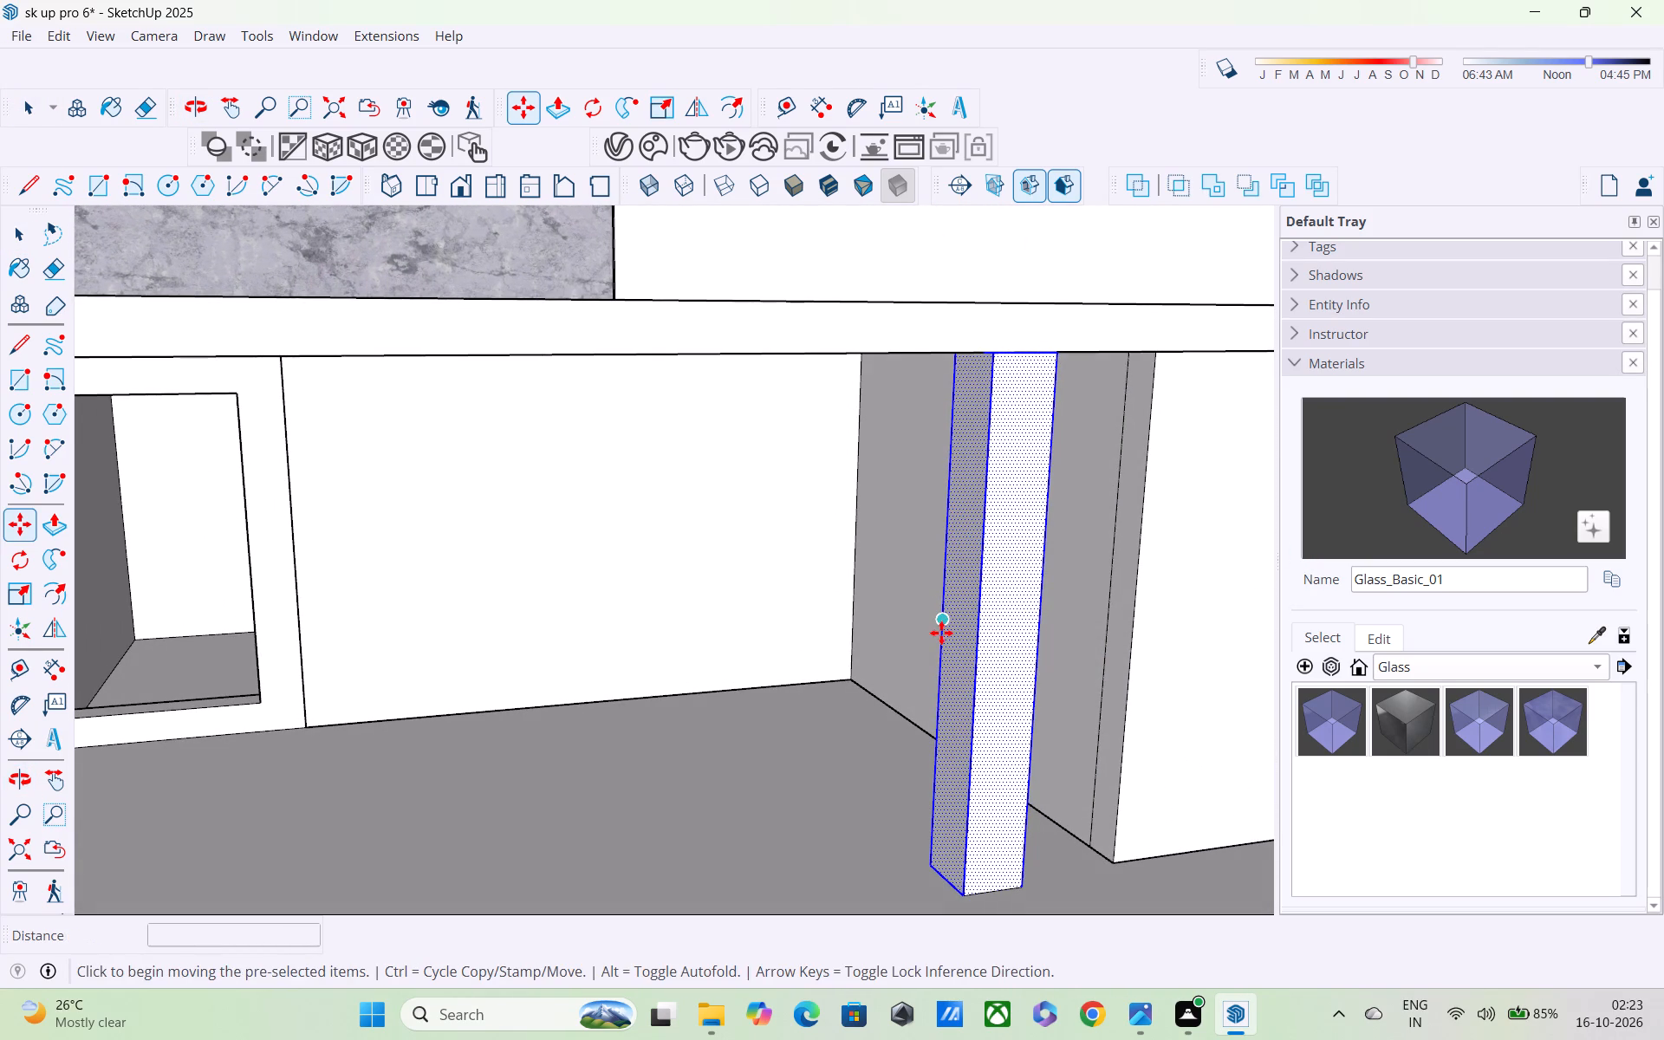
pyautogui.keyDown('shift'); pyautogui.scroll(-1, 941, 633); pyautogui.keyUp('shift')
pyautogui.keyDown('shift'); pyautogui.moveTo(941, 633); pyautogui.dragTo(941, 473, button='middle'); pyautogui.keyUp('shift')
pyautogui.click(959, 710)
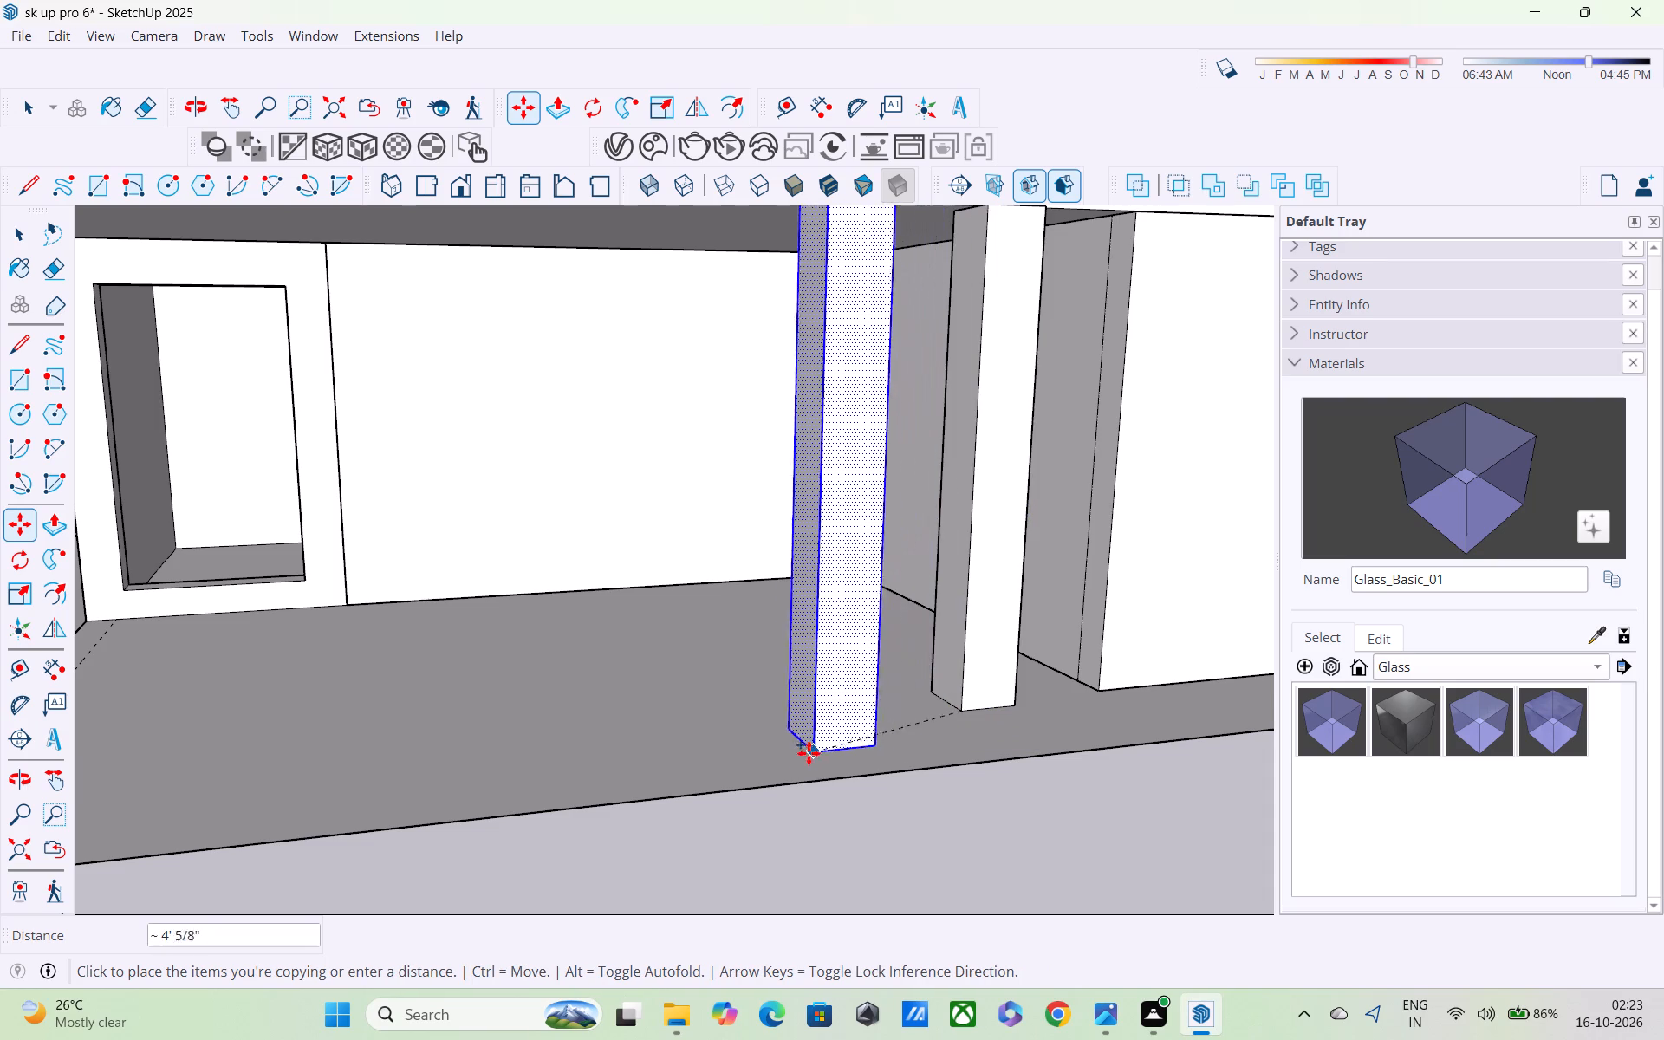
pyautogui.scroll(-3, 725, 717)
pyautogui.keyDown('shift'); pyautogui.moveTo(662, 730); pyautogui.dragTo(804, 695, button='middle'); pyautogui.keyUp('shift')
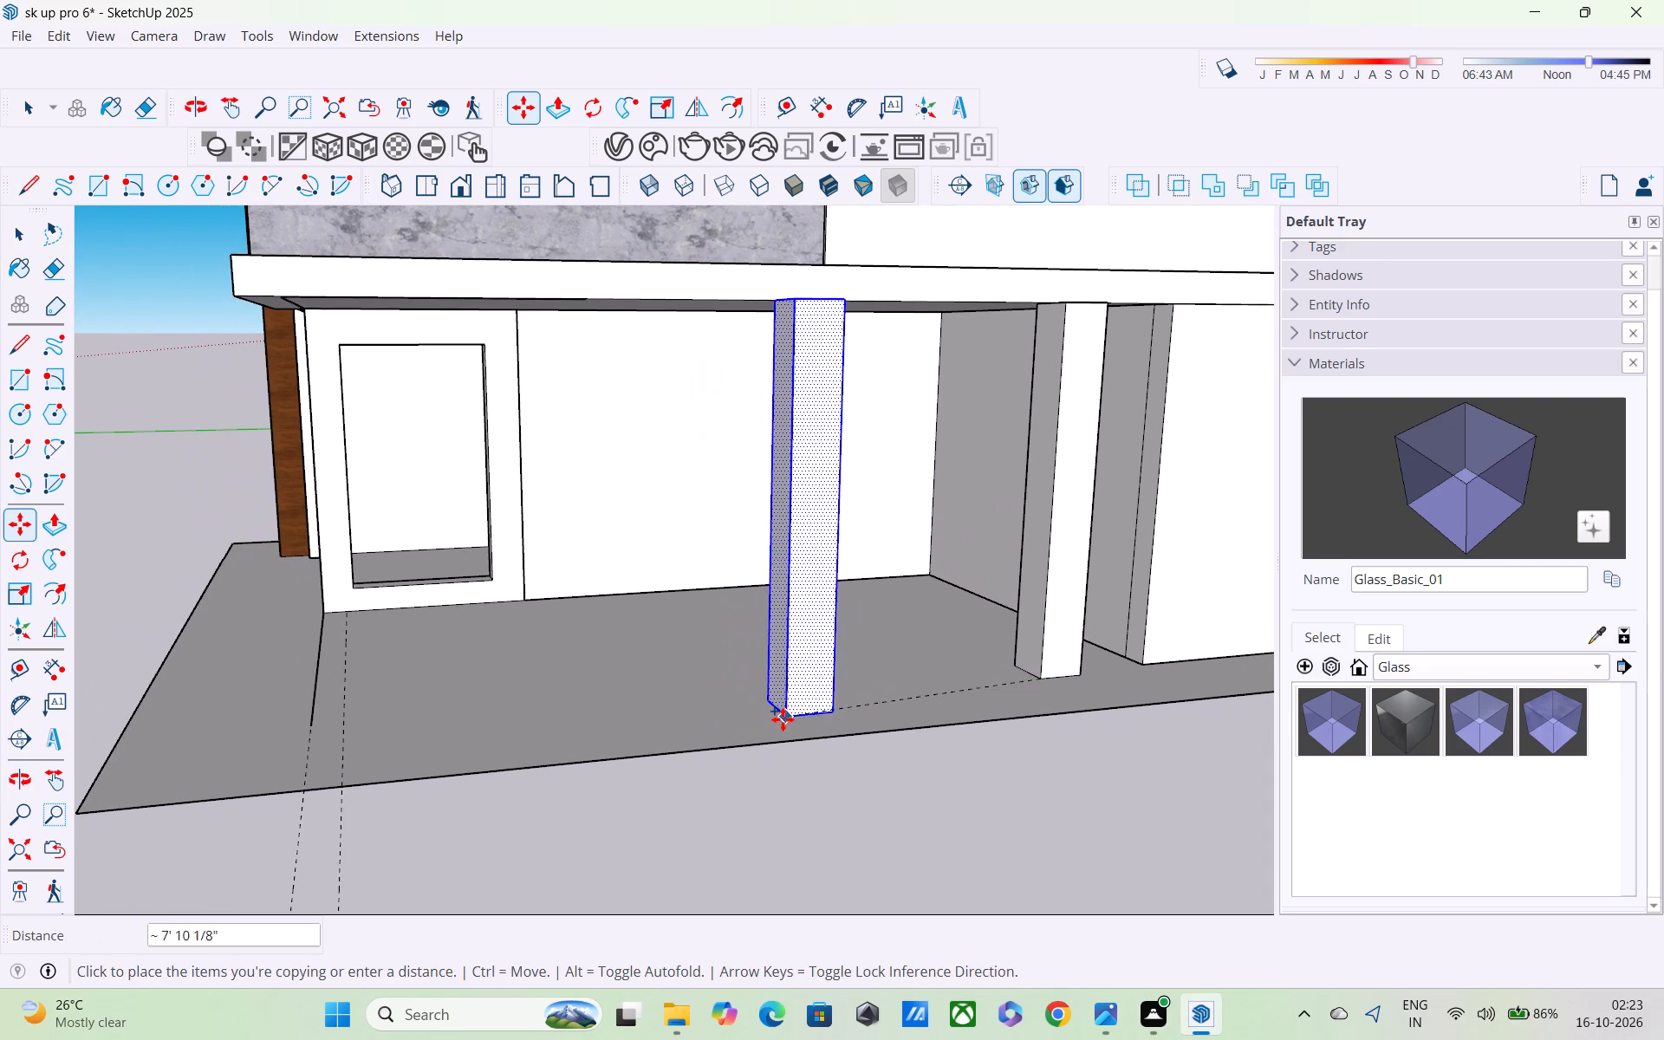
pyautogui.click(756, 711)
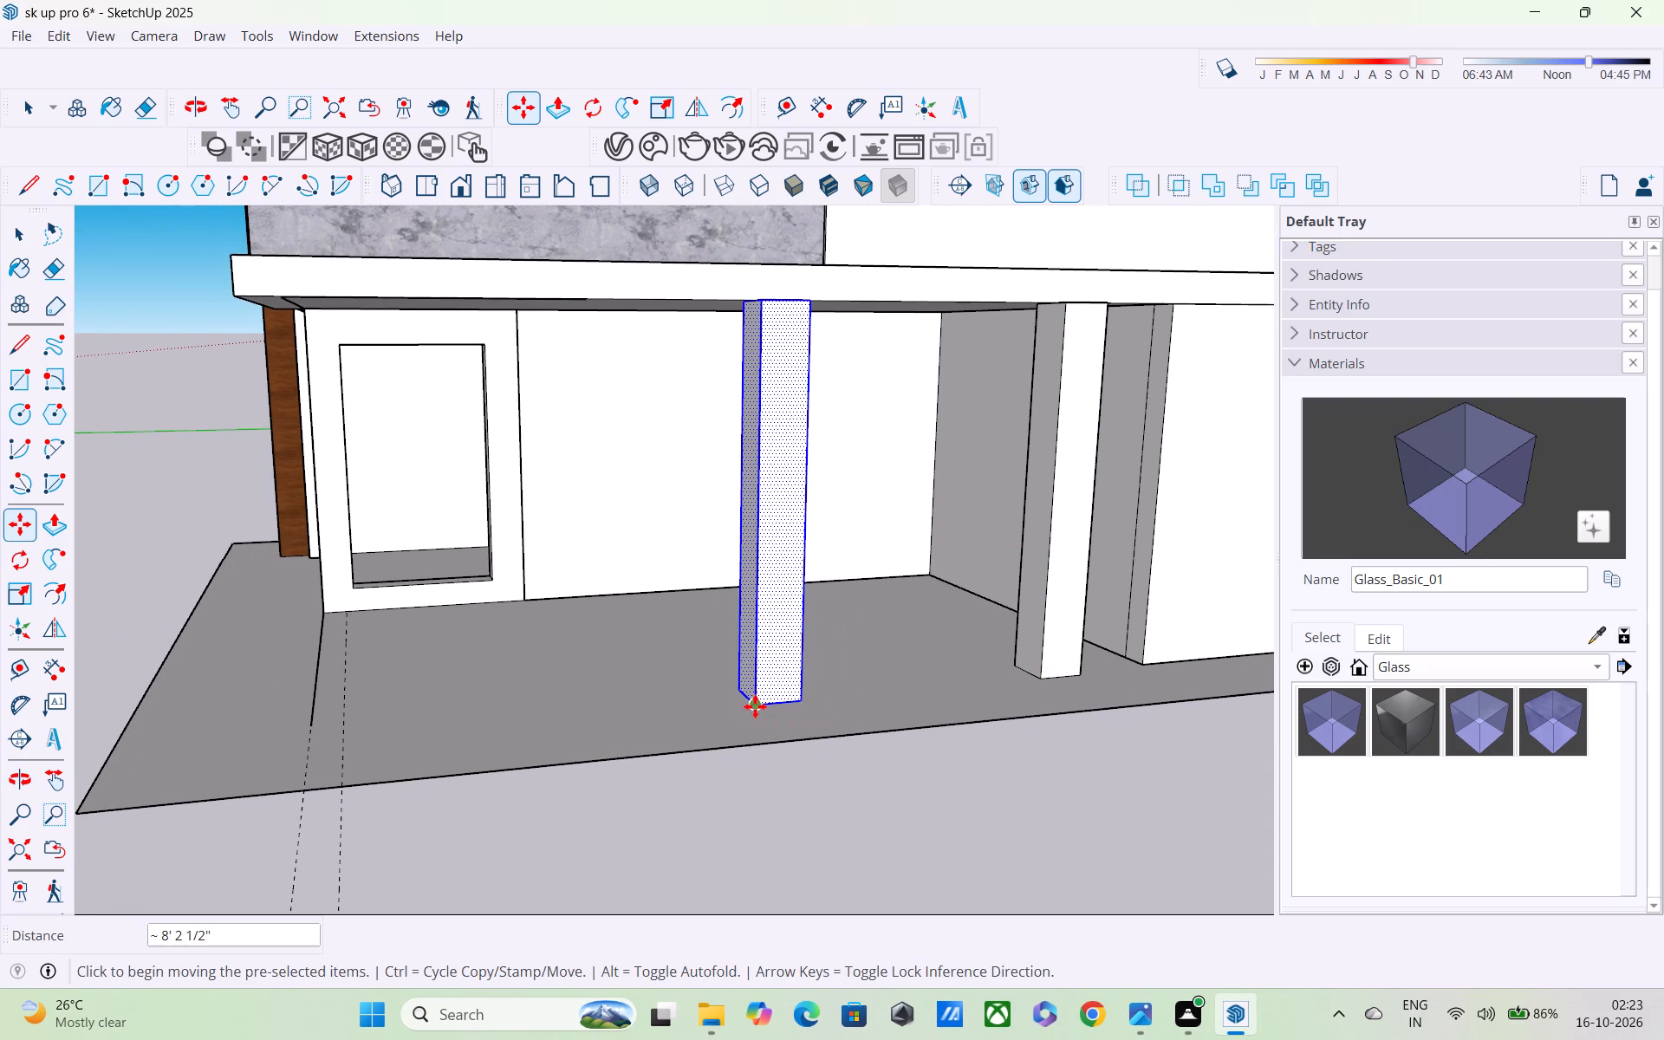
# Copy the selected column again along the parking slab toward the building's front corner, using its bottom corner as base point.
pyautogui.click(755, 705)
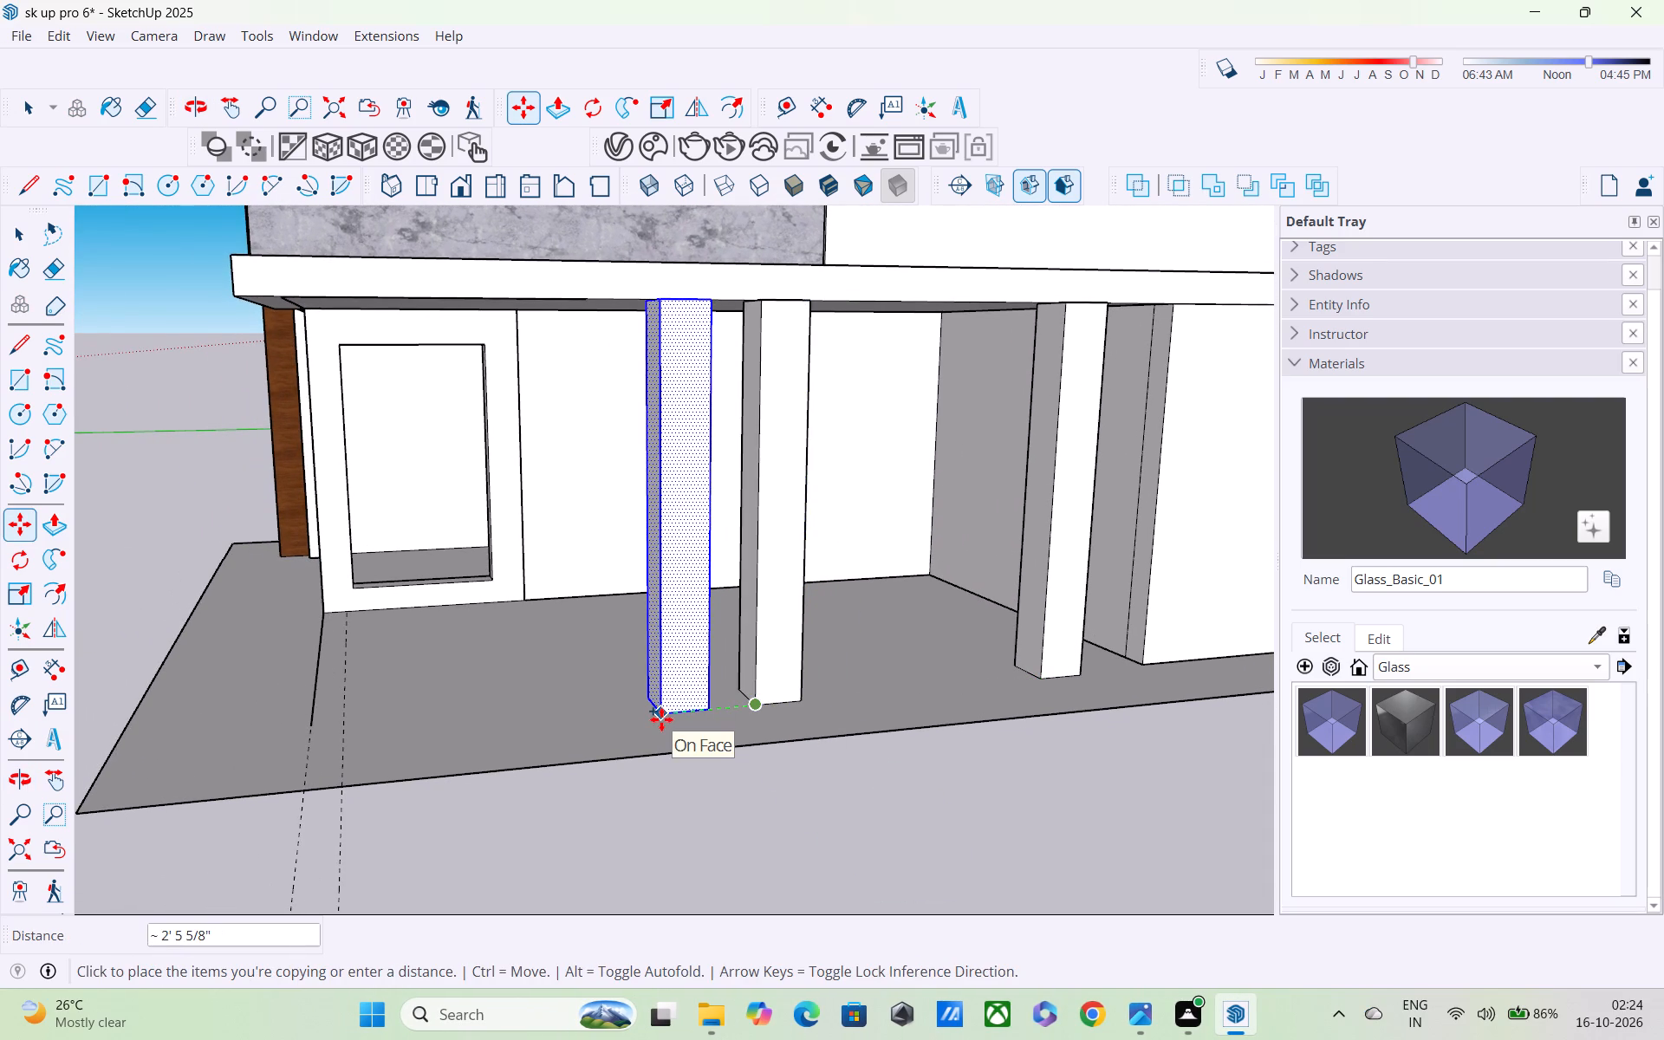
pyautogui.scroll(-1, 661, 719)
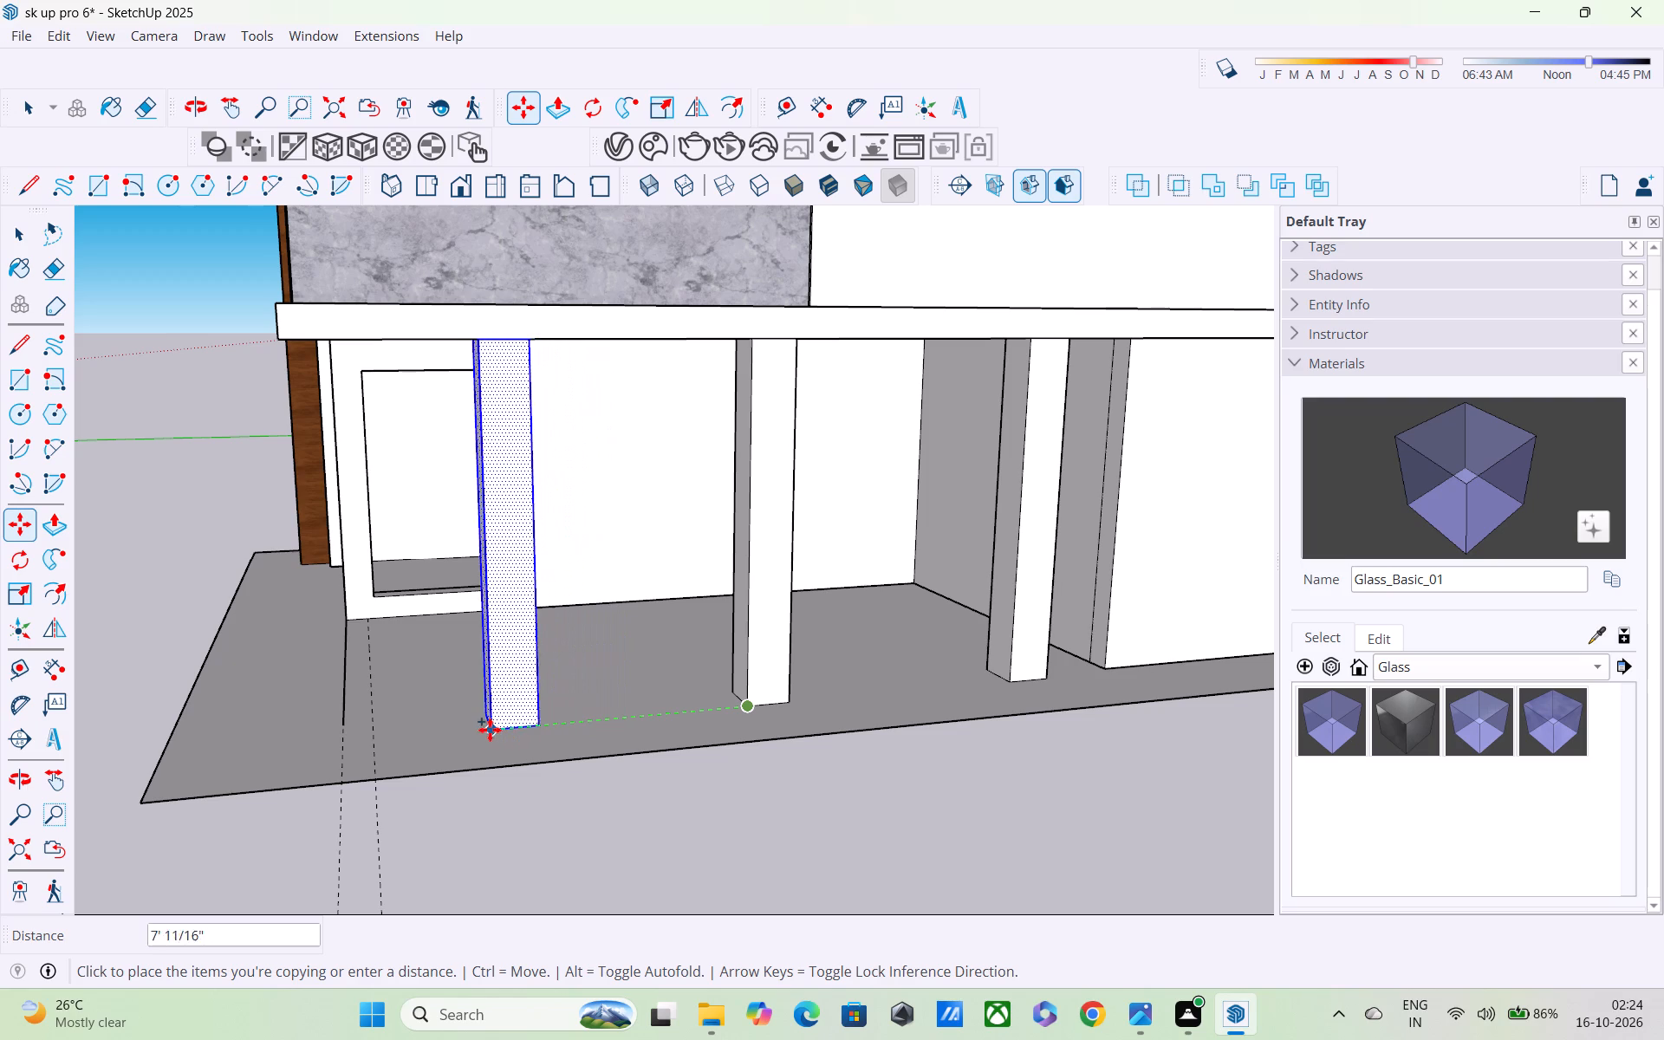
pyautogui.click(469, 728)
# Examine the row of ground-floor columns under the balcony slab from the front, the side and above.
pyautogui.moveTo(472, 726); pyautogui.dragTo(897, 690, button='middle')
pyautogui.scroll(-5, 899, 662)
pyautogui.moveTo(902, 668); pyautogui.dragTo(965, 748, button='middle')
pyautogui.scroll(-1, 940, 720)
pyautogui.scroll(-6, 839, 699)
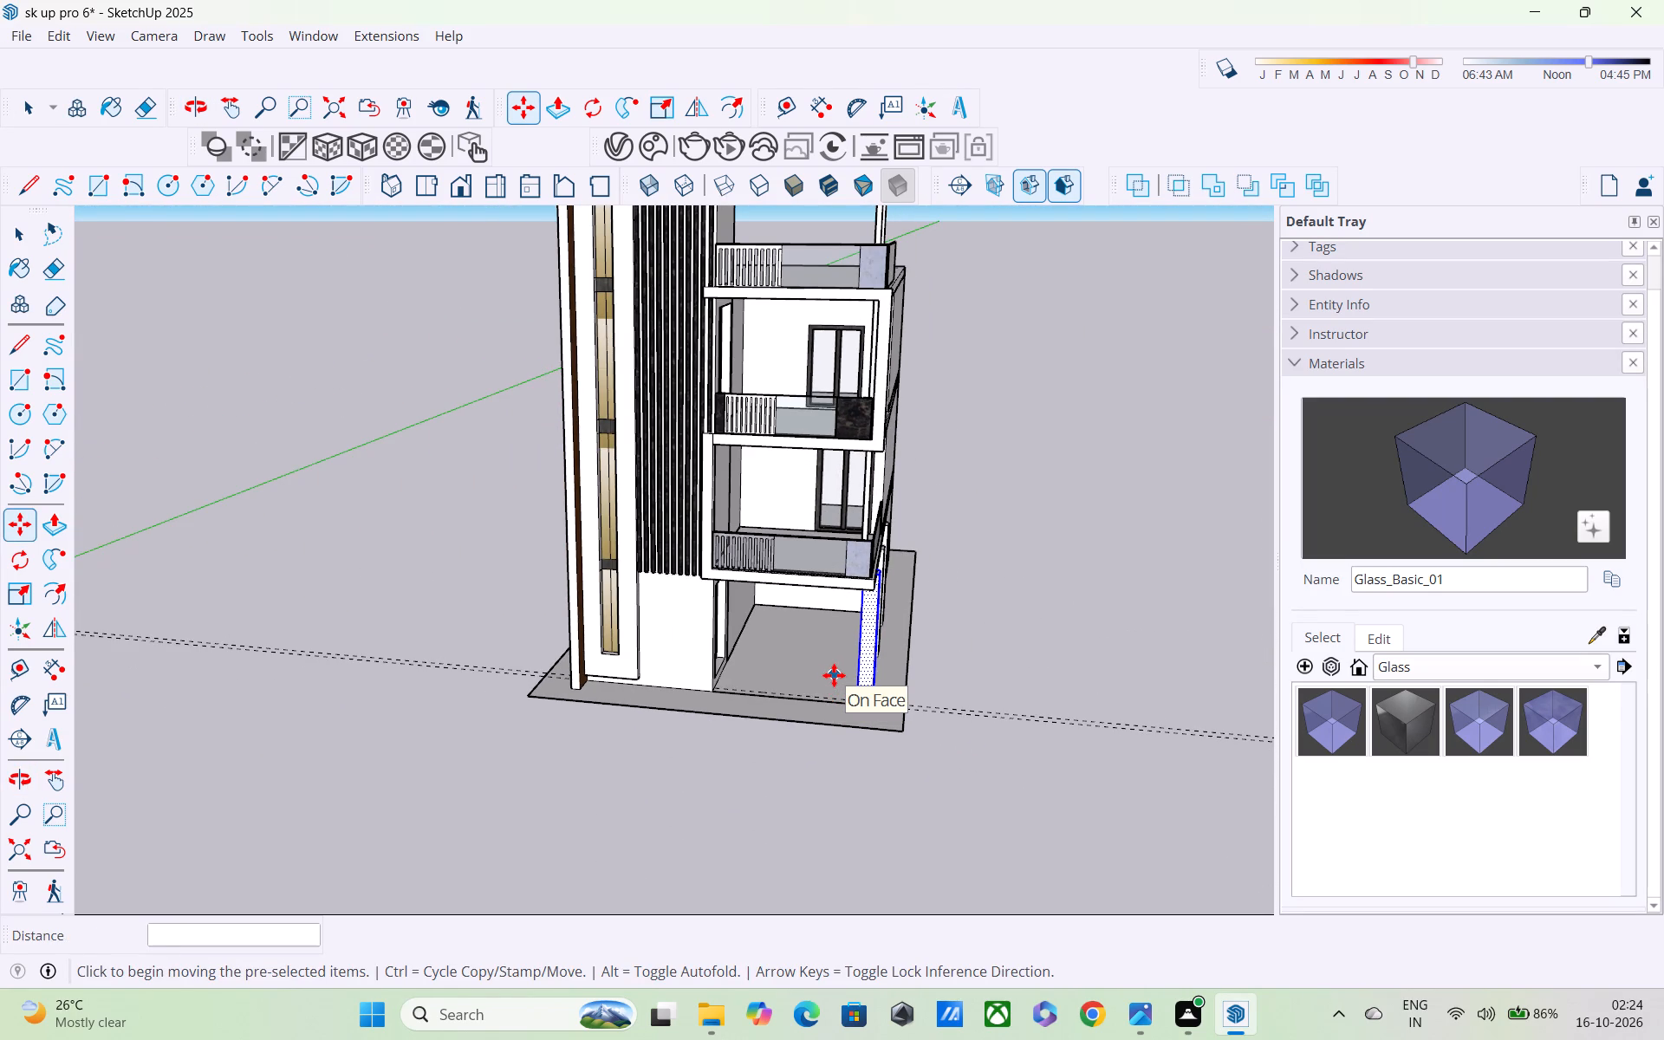
pyautogui.moveTo(836, 663); pyautogui.dragTo(471, 698, button='middle')
pyautogui.scroll(4, 685, 764)
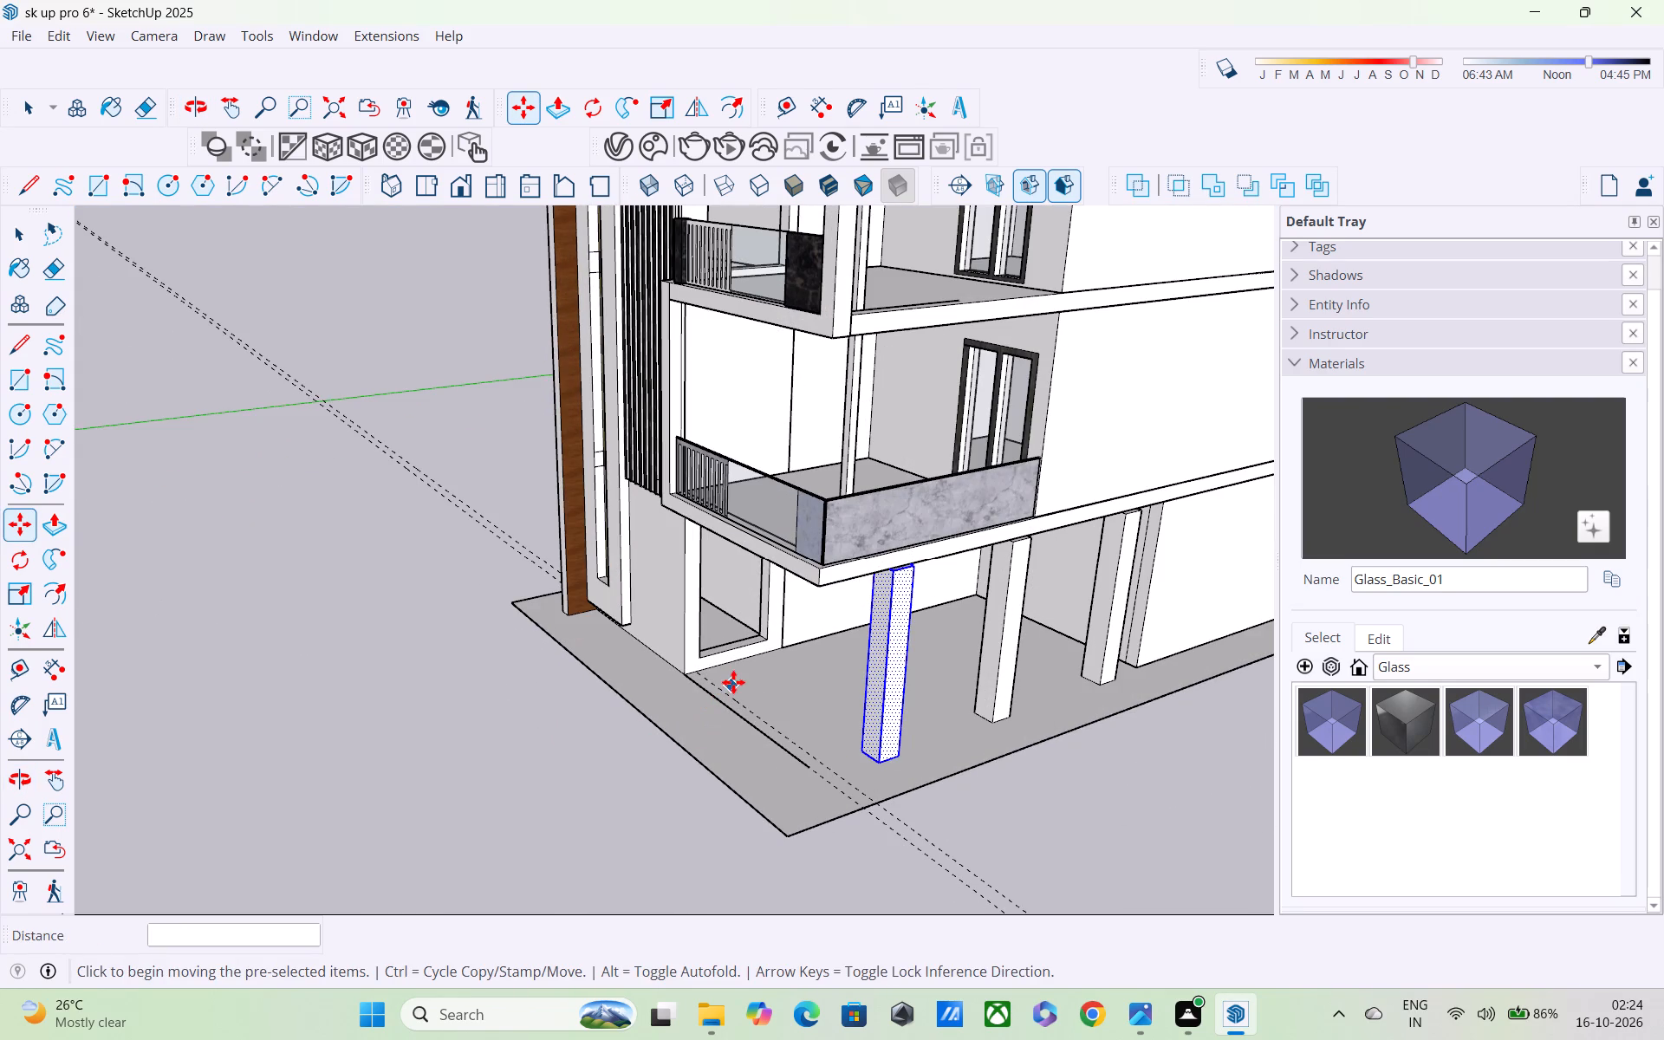
pyautogui.scroll(-3, 736, 667)
pyautogui.moveTo(740, 686); pyautogui.dragTo(705, 764, button='middle')
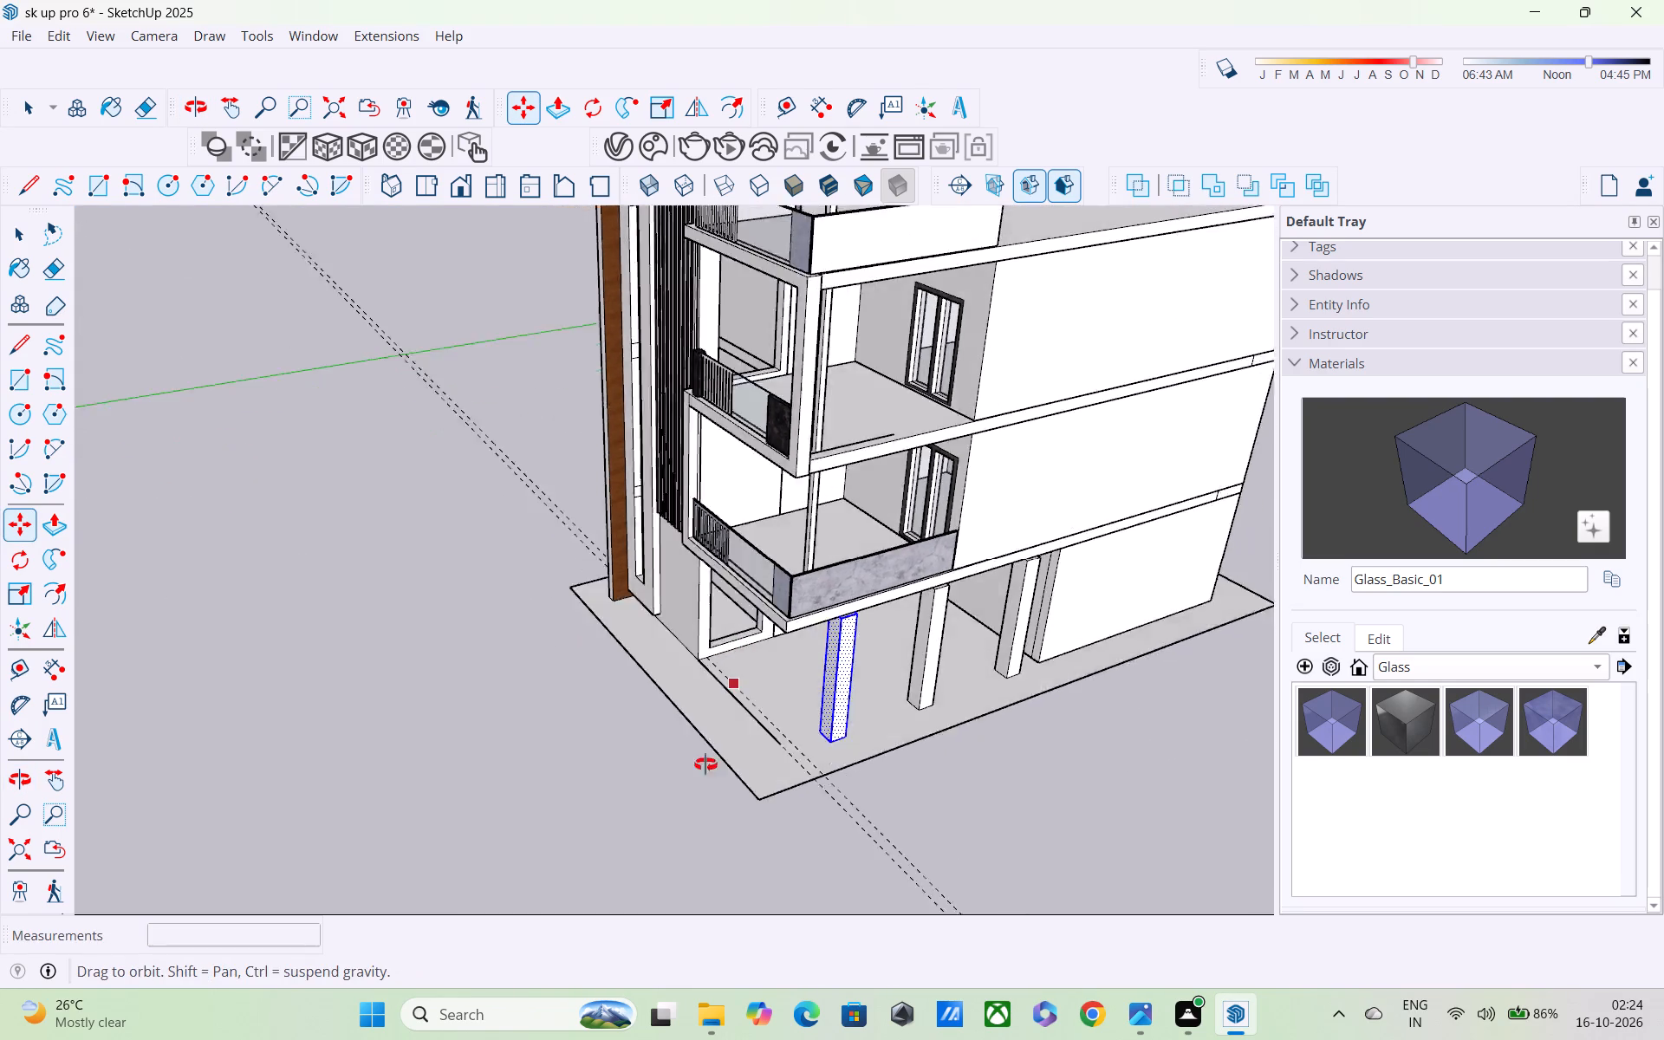
pyautogui.moveTo(705, 764); pyautogui.dragTo(552, 768, button='middle')
pyautogui.scroll(-4, 550, 756)
pyautogui.moveTo(571, 755); pyautogui.dragTo(972, 585, button='middle')
pyautogui.scroll(2, 751, 786)
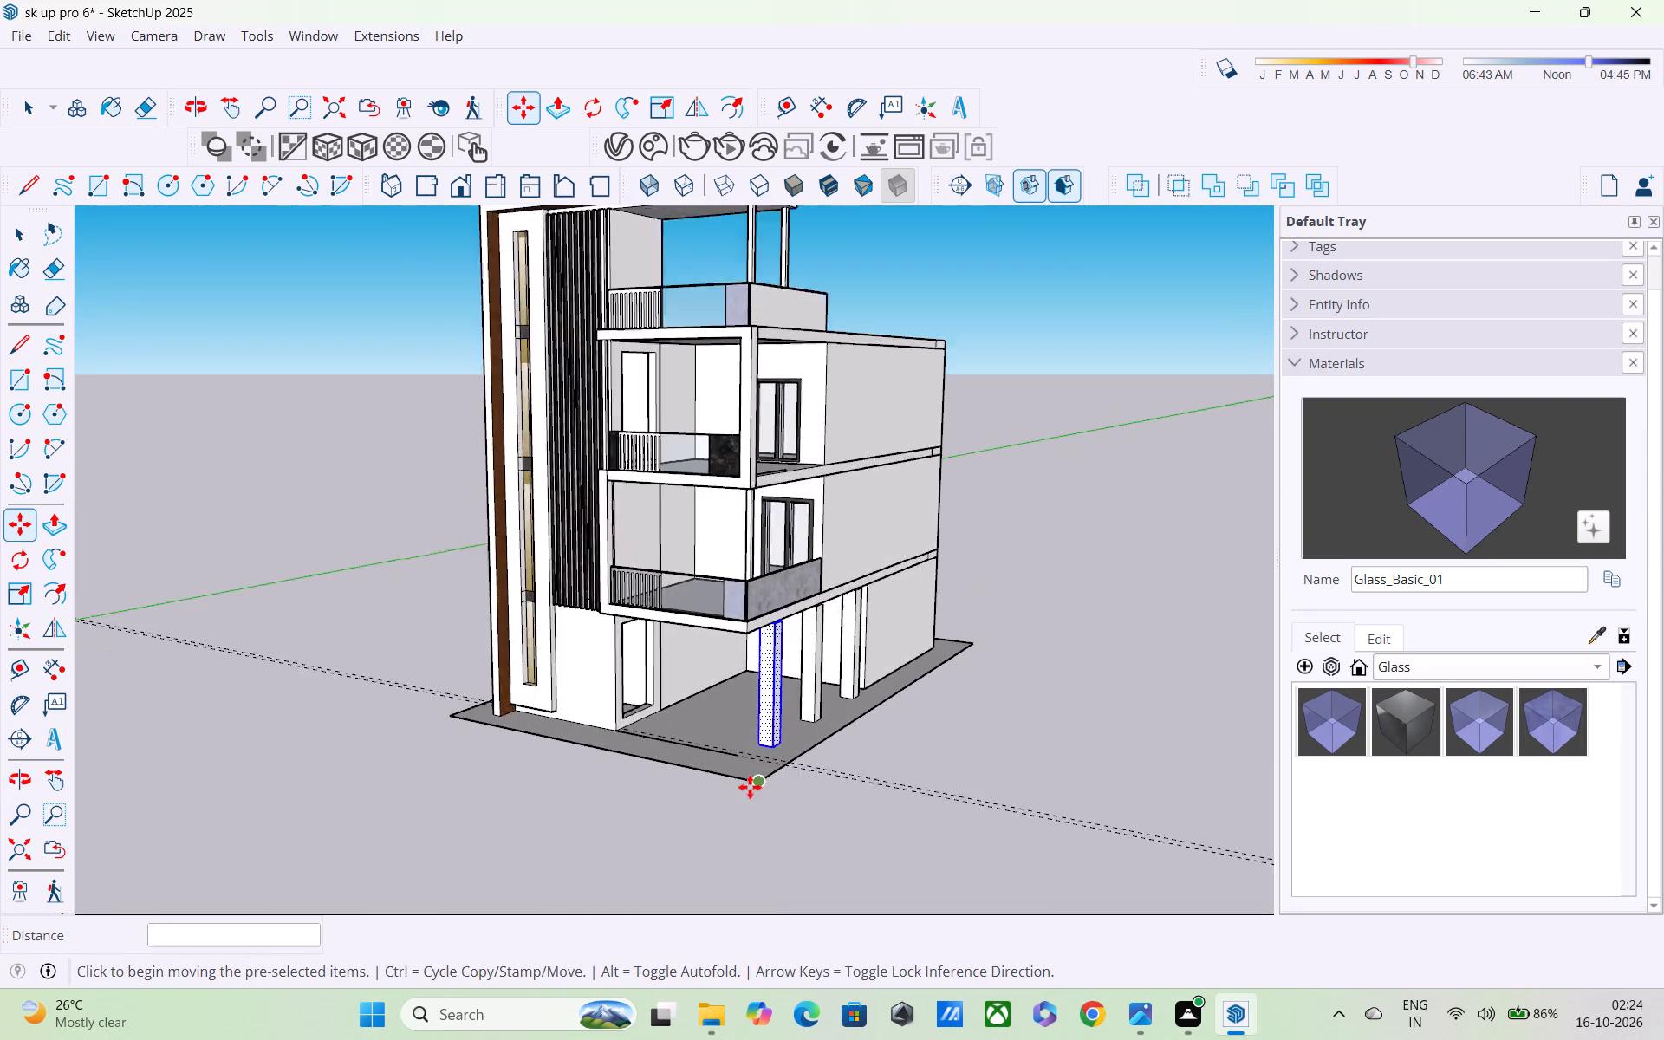
# Draw a door rectangle about 3' wide and 7' 1" high on the back wall of the parking area.
pyautogui.scroll(10, 750, 787)
pyautogui.moveTo(777, 727); pyautogui.dragTo(985, 649, button='middle')
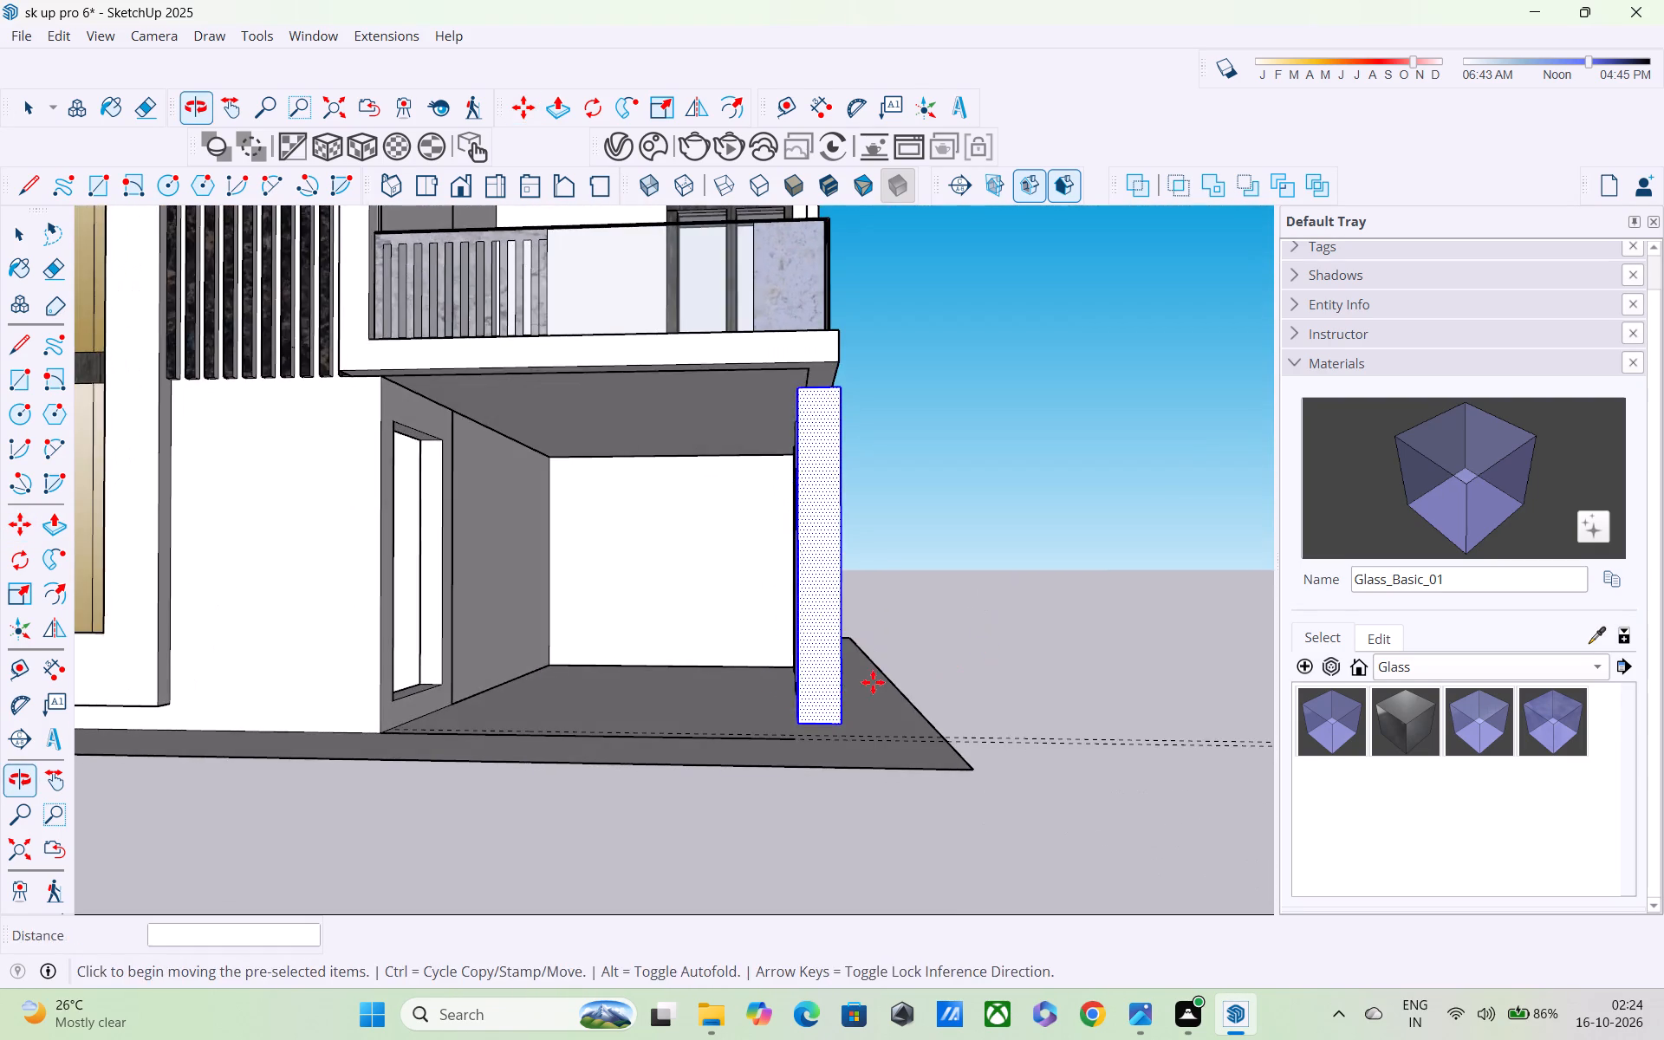
pyautogui.moveTo(773, 678); pyautogui.dragTo(816, 726, button='middle')
pyautogui.scroll(3, 773, 627)
pyautogui.scroll(4, 705, 588)
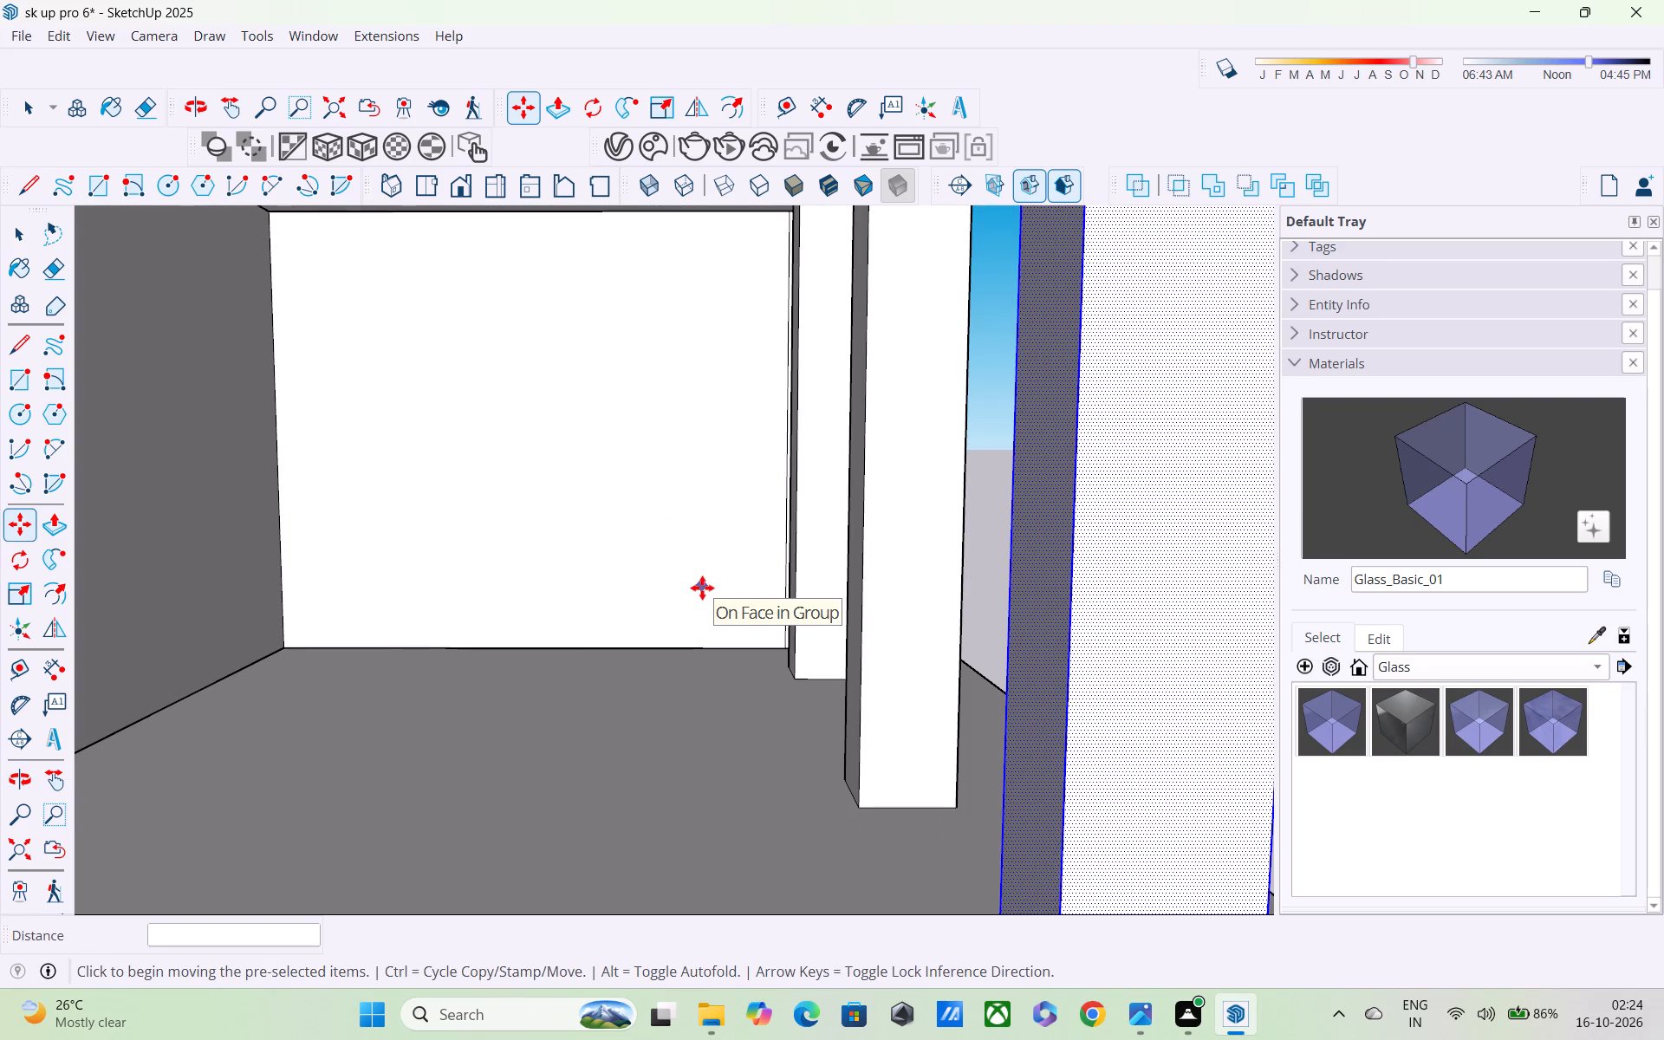
pyautogui.press('r')
pyautogui.scroll(2, 612, 488)
pyautogui.scroll(-1, 630, 457)
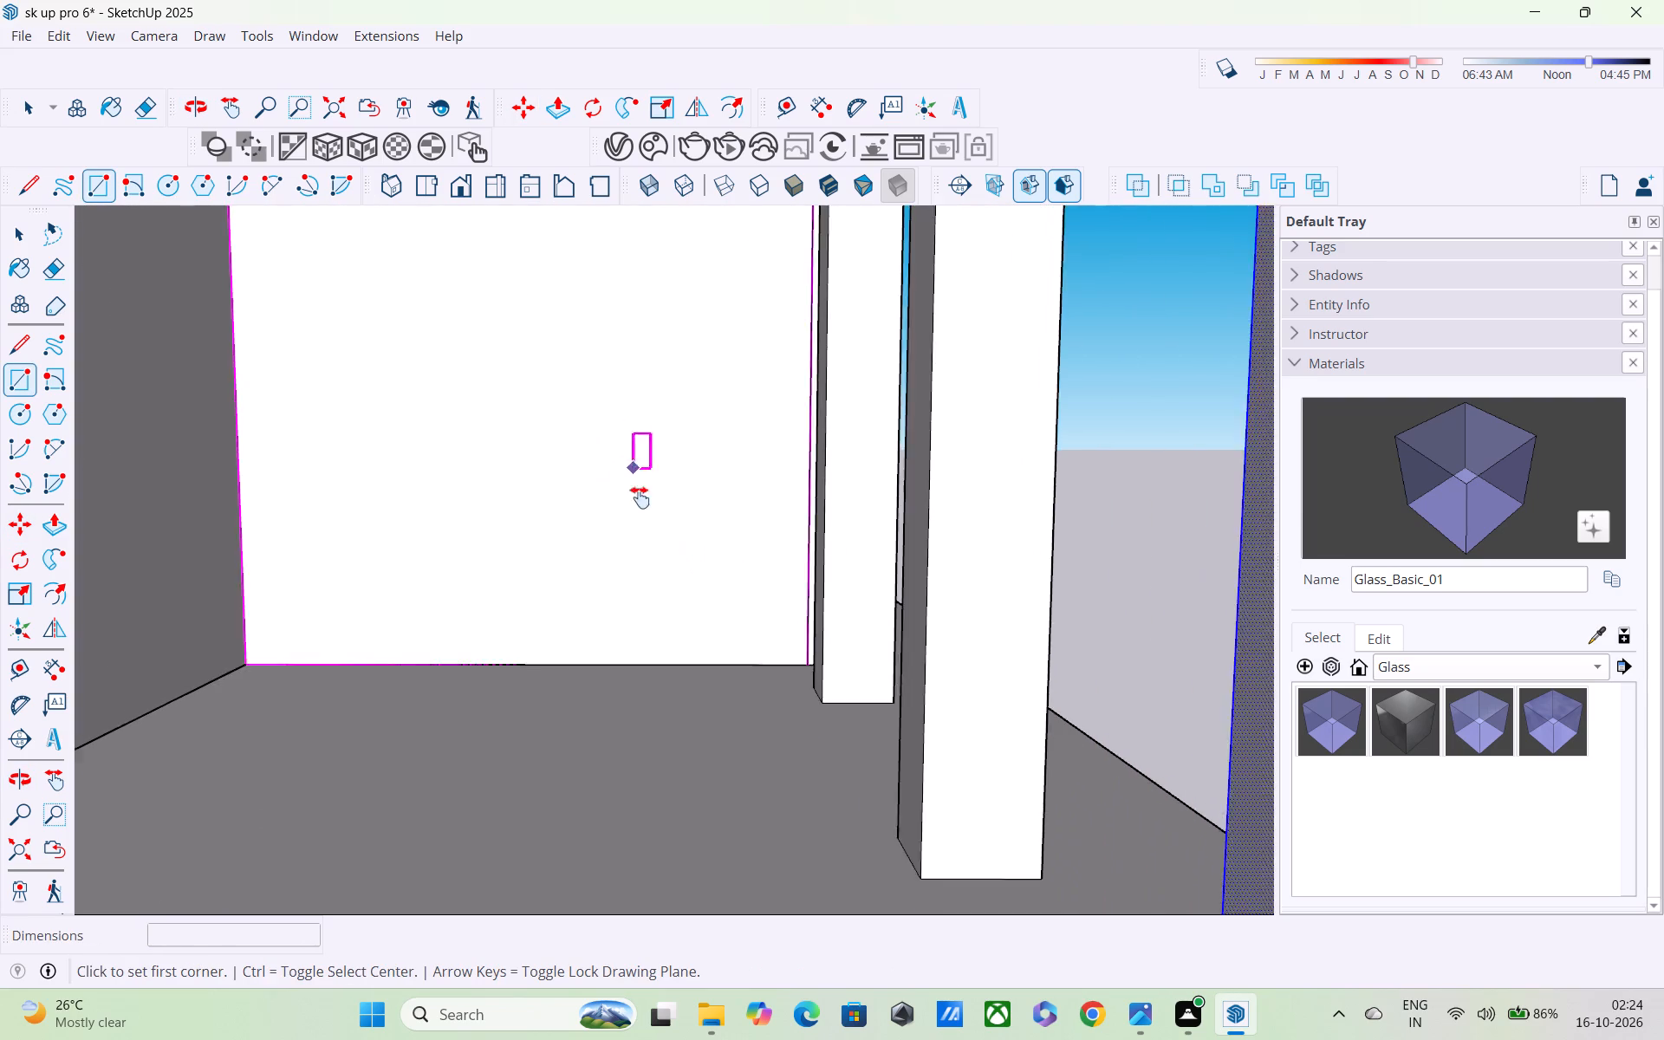
pyautogui.keyDown('shift'); pyautogui.moveTo(640, 497); pyautogui.dragTo(673, 642, button='middle'); pyautogui.keyUp('shift')
pyautogui.click(560, 442)
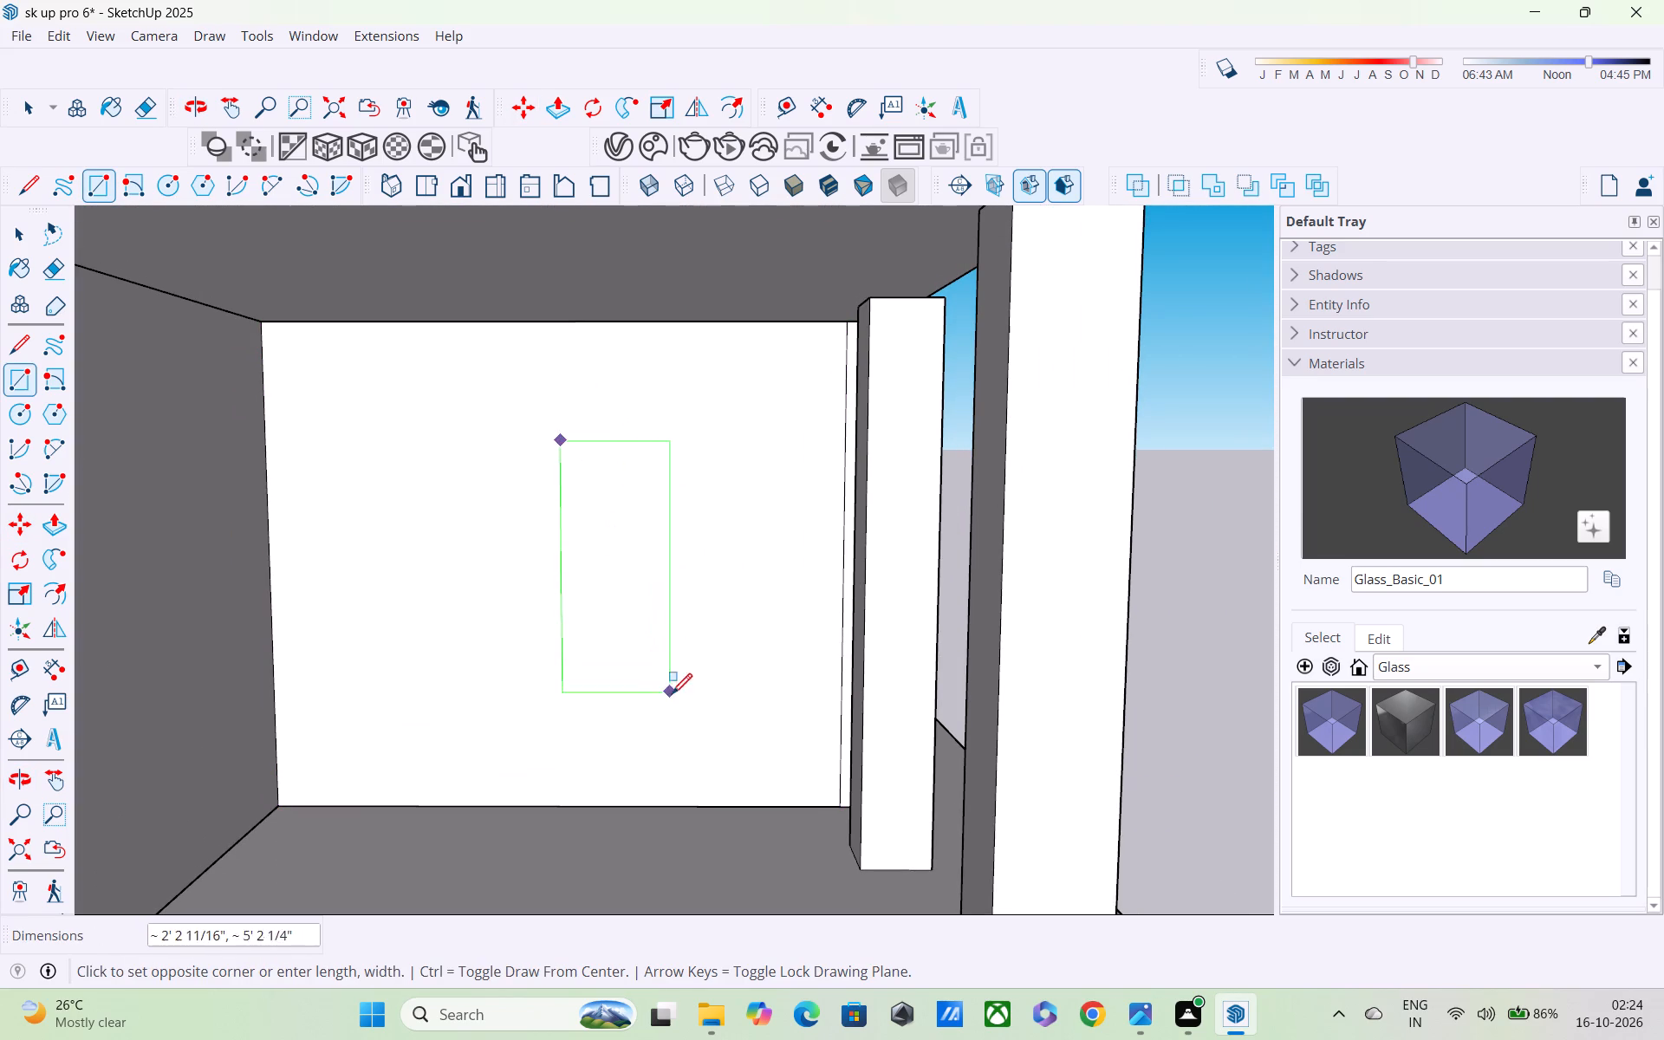
pyautogui.click(708, 783)
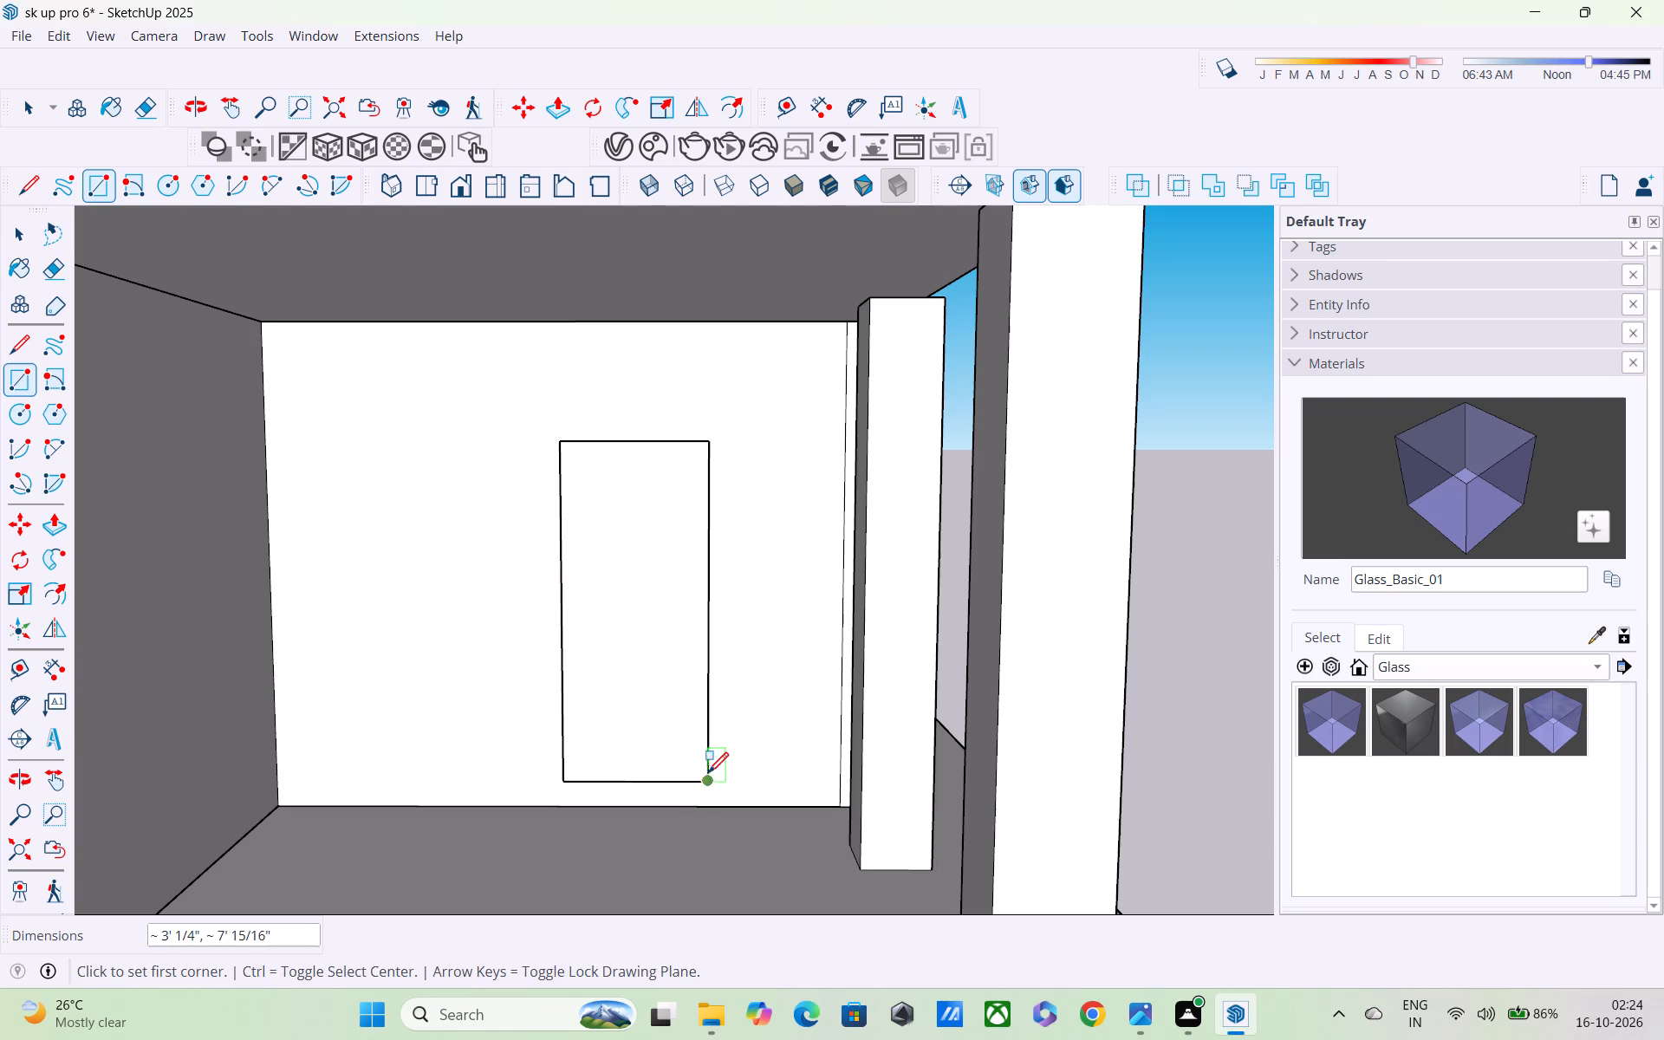
pyautogui.press('space')
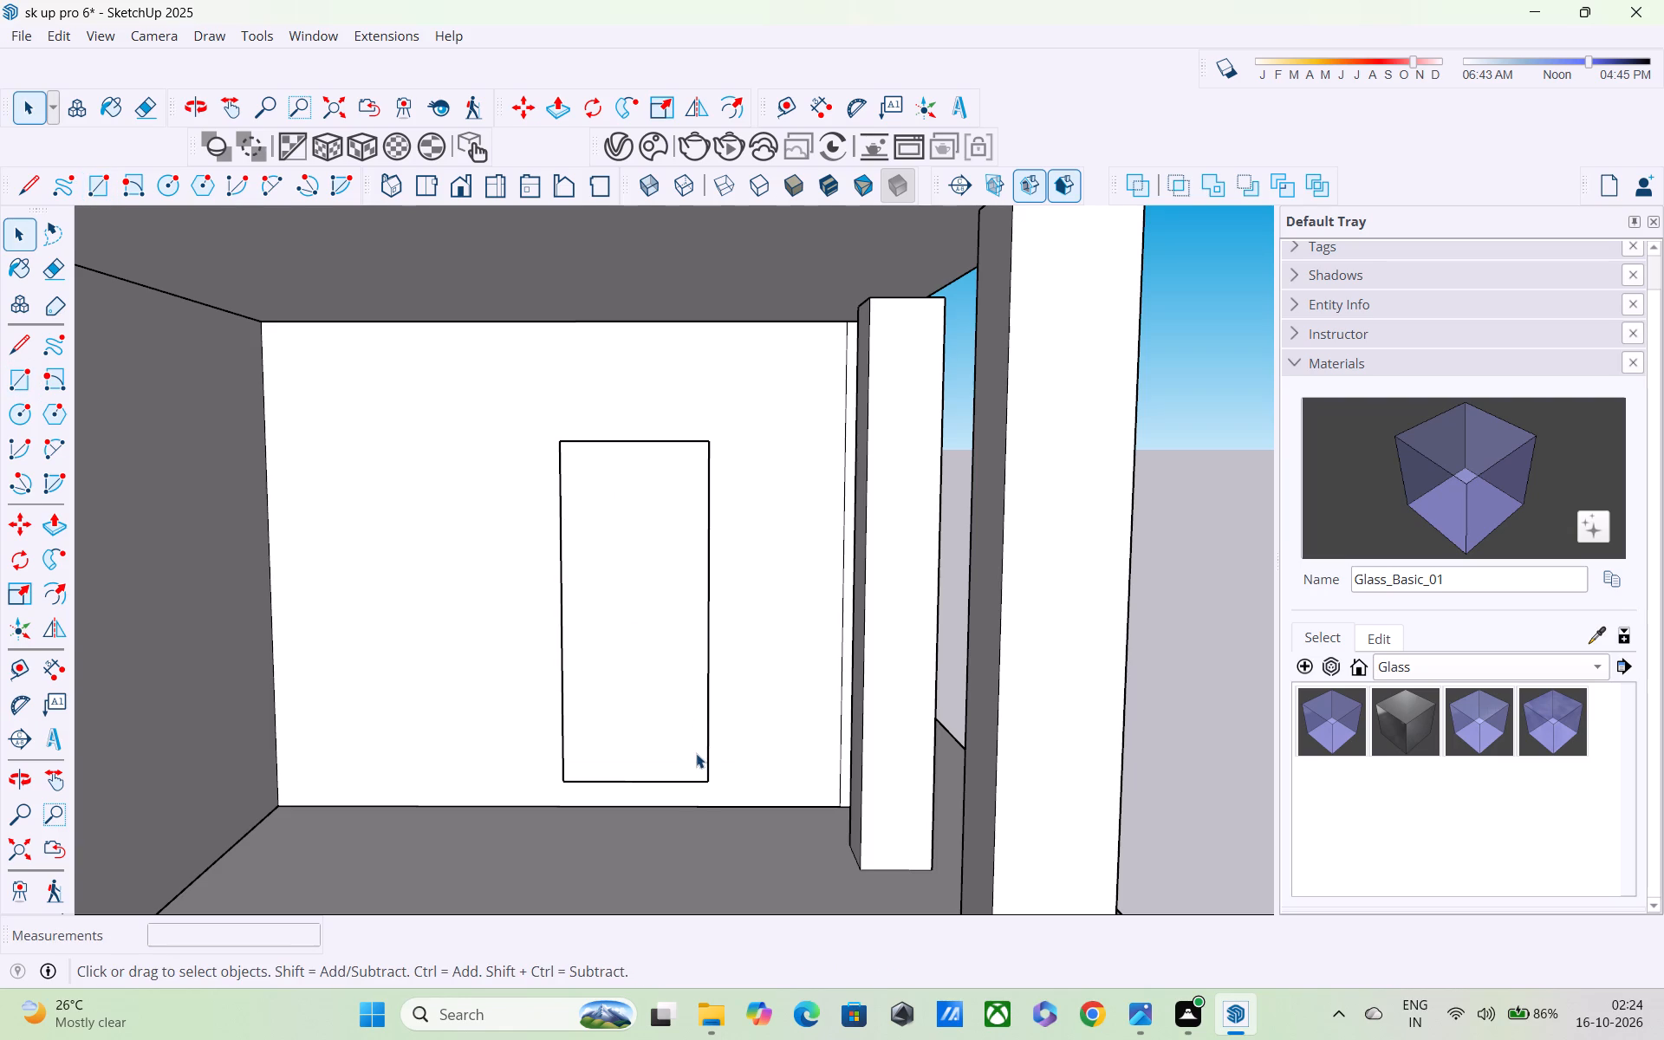
# Offset the door rectangle's outline 3" inward to form the frame.
pyautogui.press('f')
pyautogui.click(692, 598)
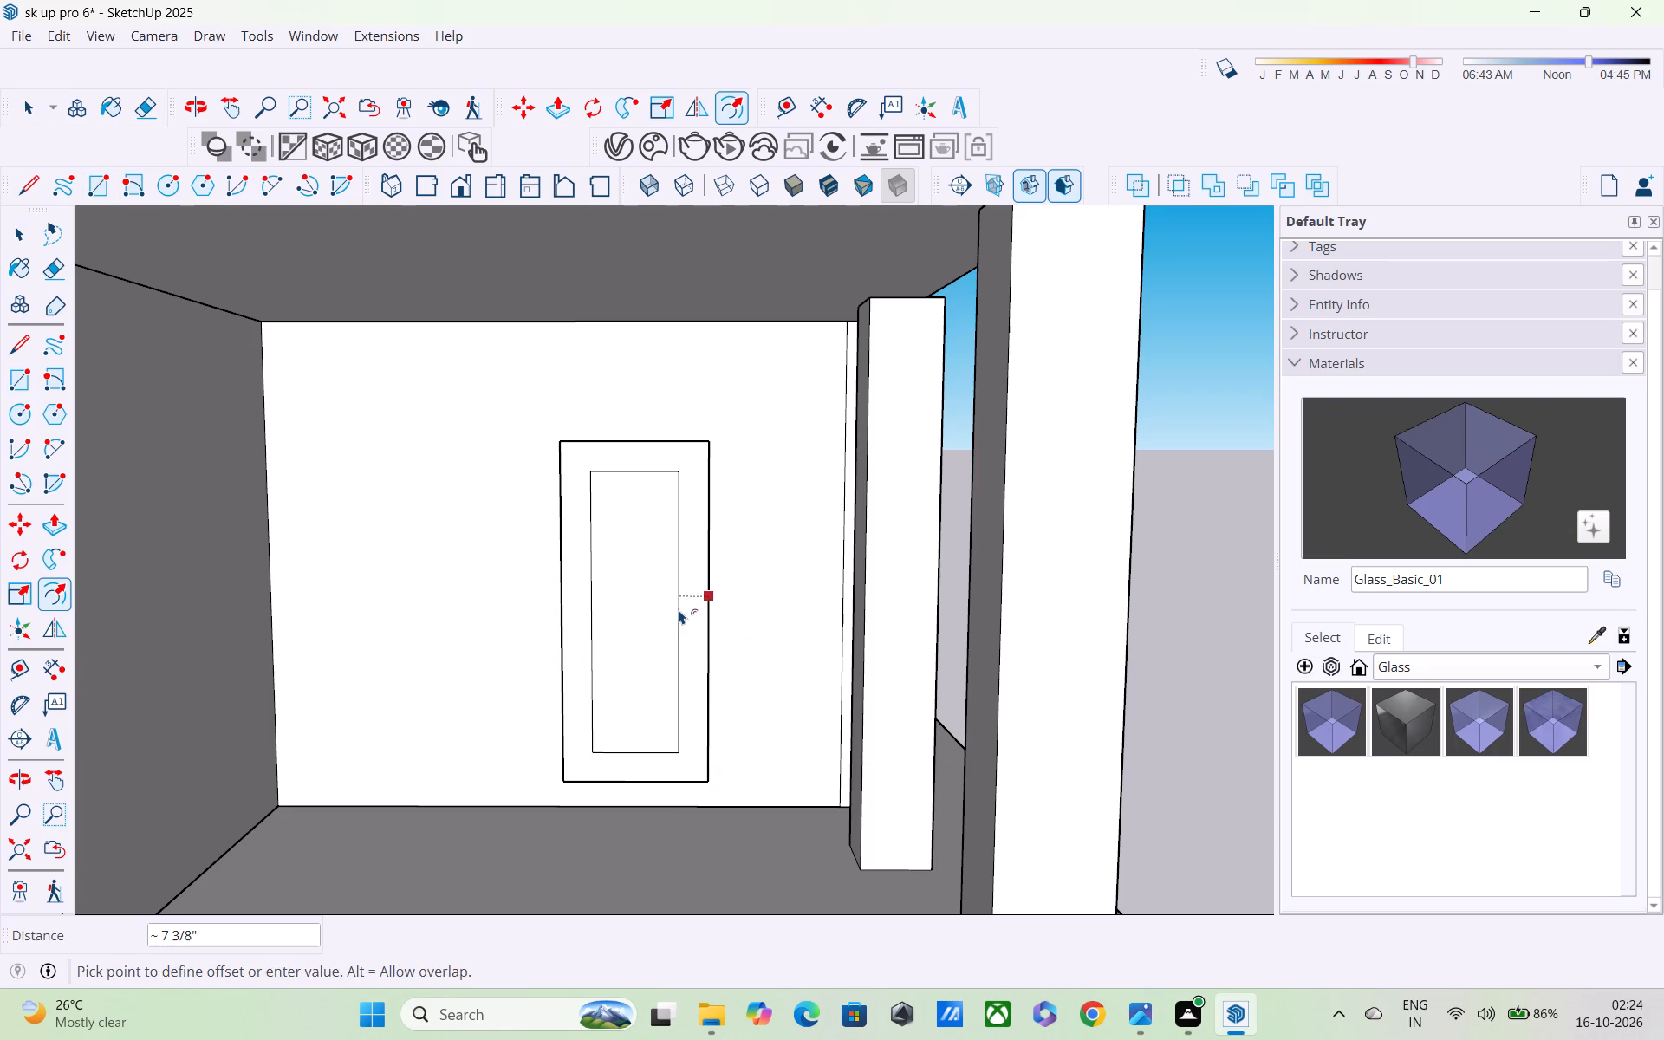
pyautogui.press('3')
pyautogui.hotkey('shift', '"')
pyautogui.press('Return')
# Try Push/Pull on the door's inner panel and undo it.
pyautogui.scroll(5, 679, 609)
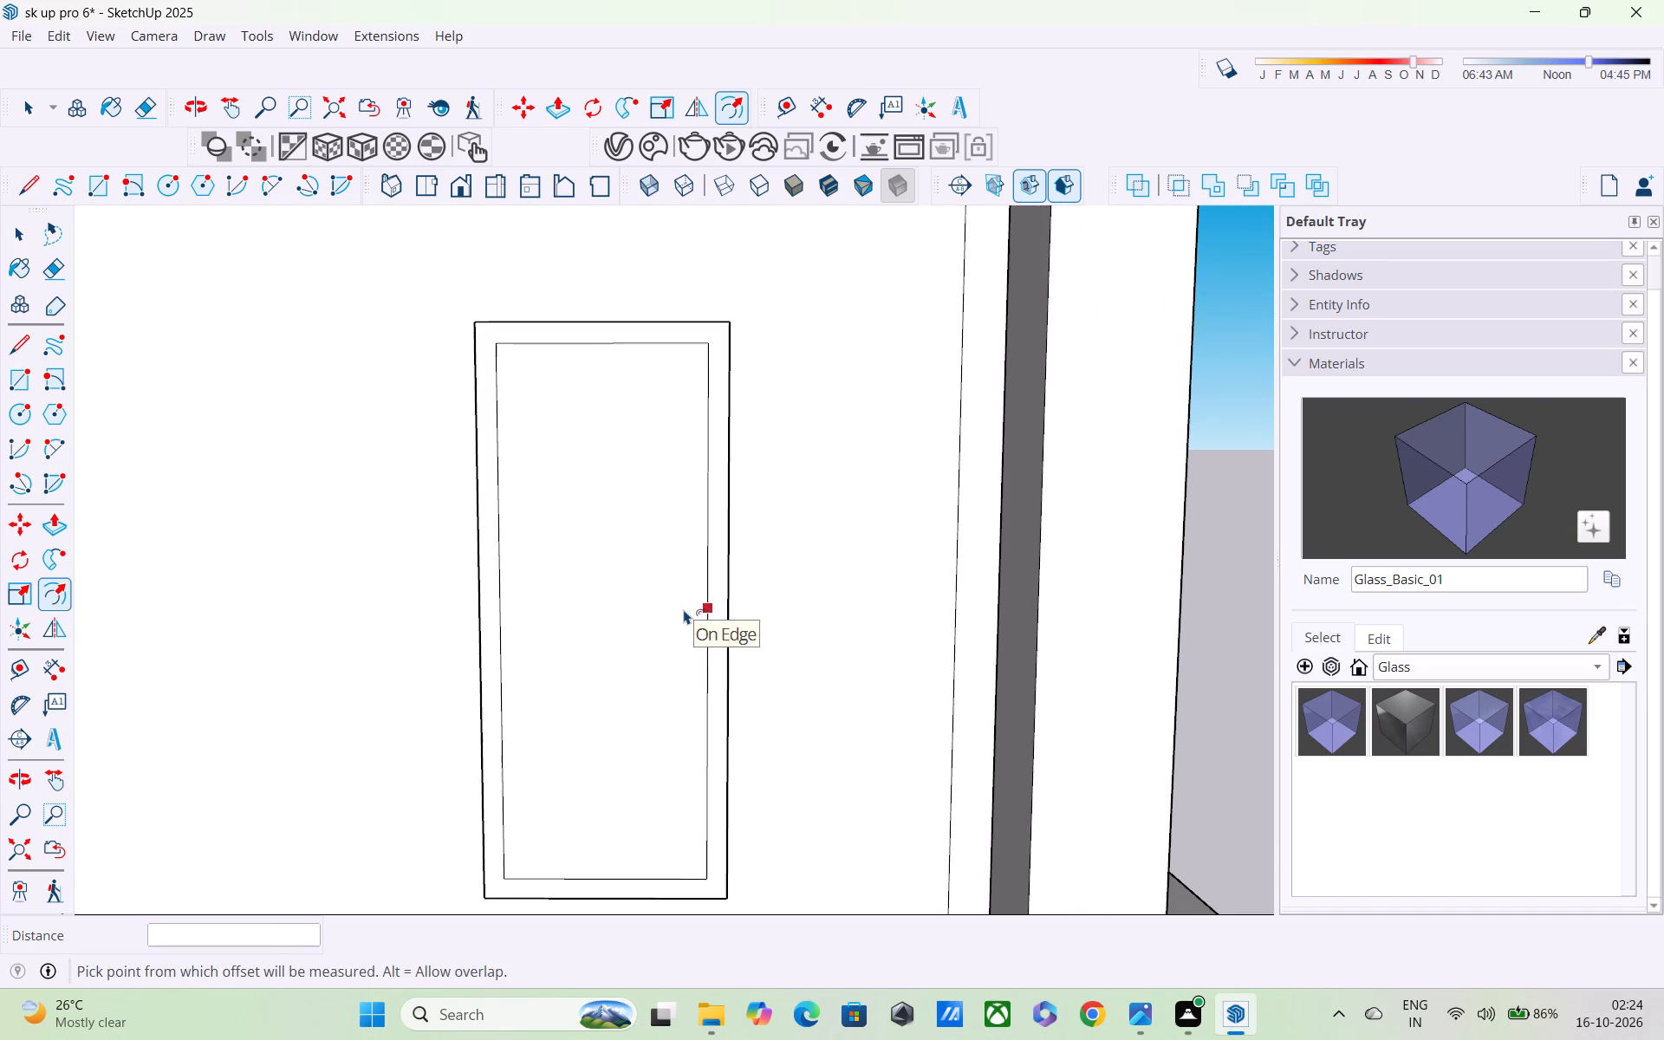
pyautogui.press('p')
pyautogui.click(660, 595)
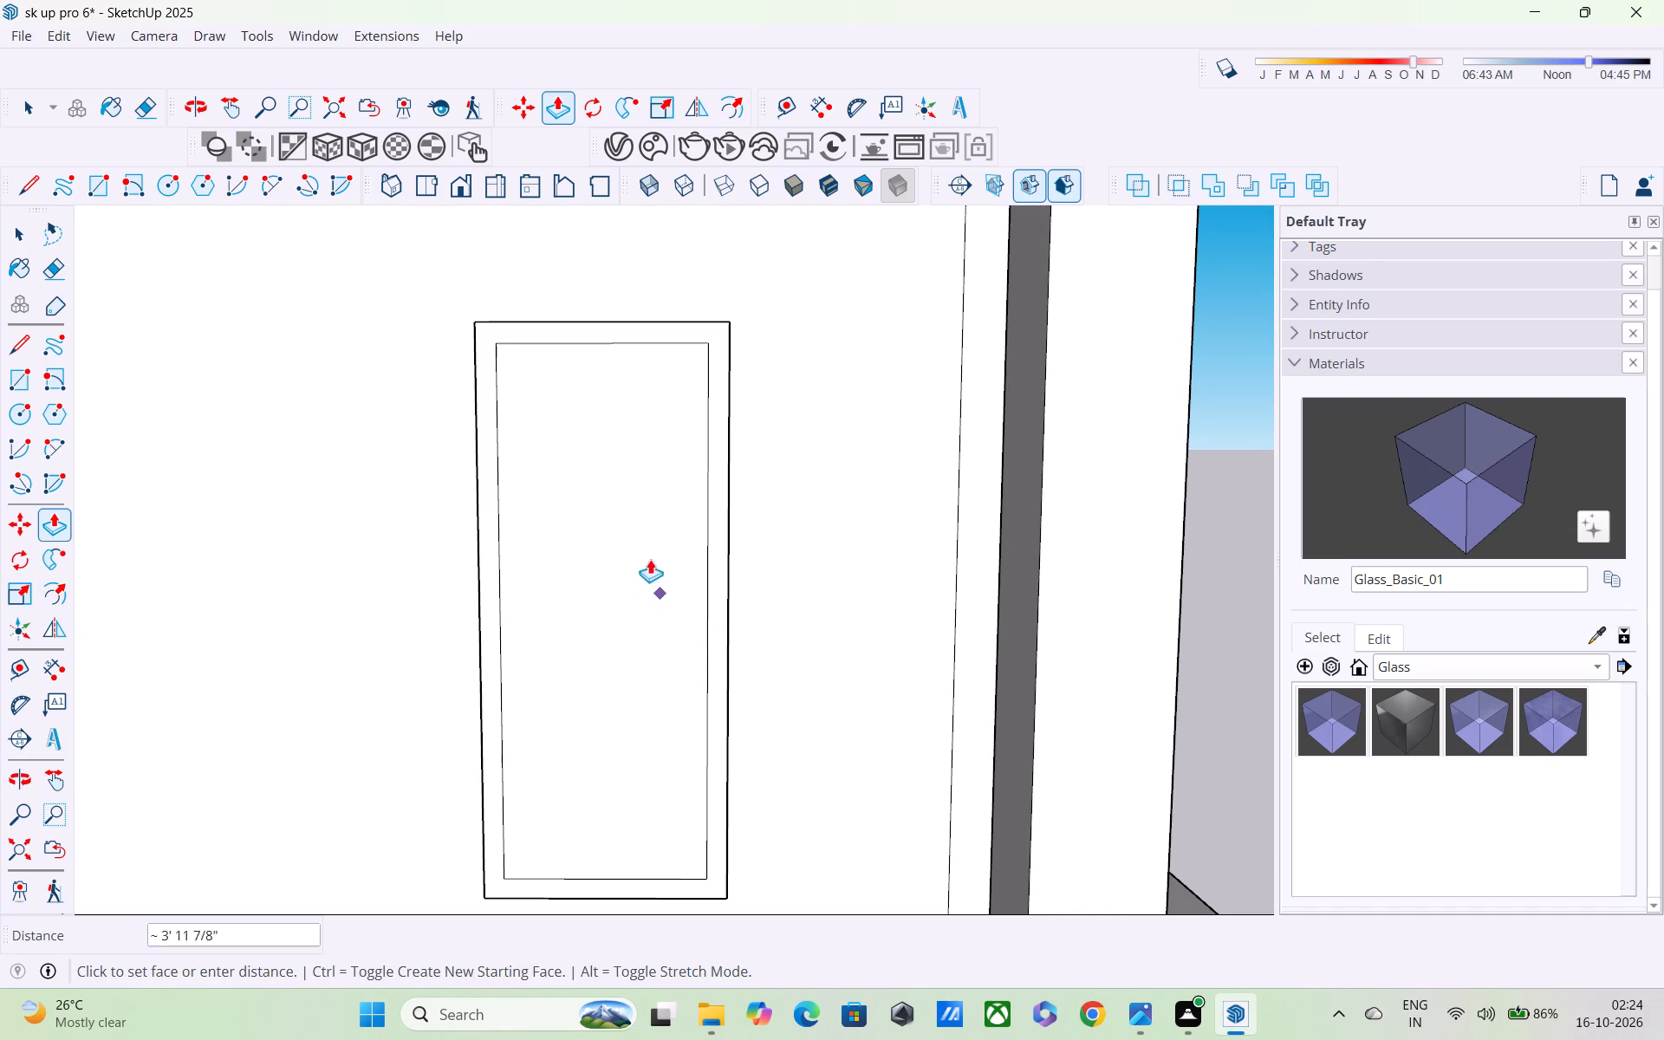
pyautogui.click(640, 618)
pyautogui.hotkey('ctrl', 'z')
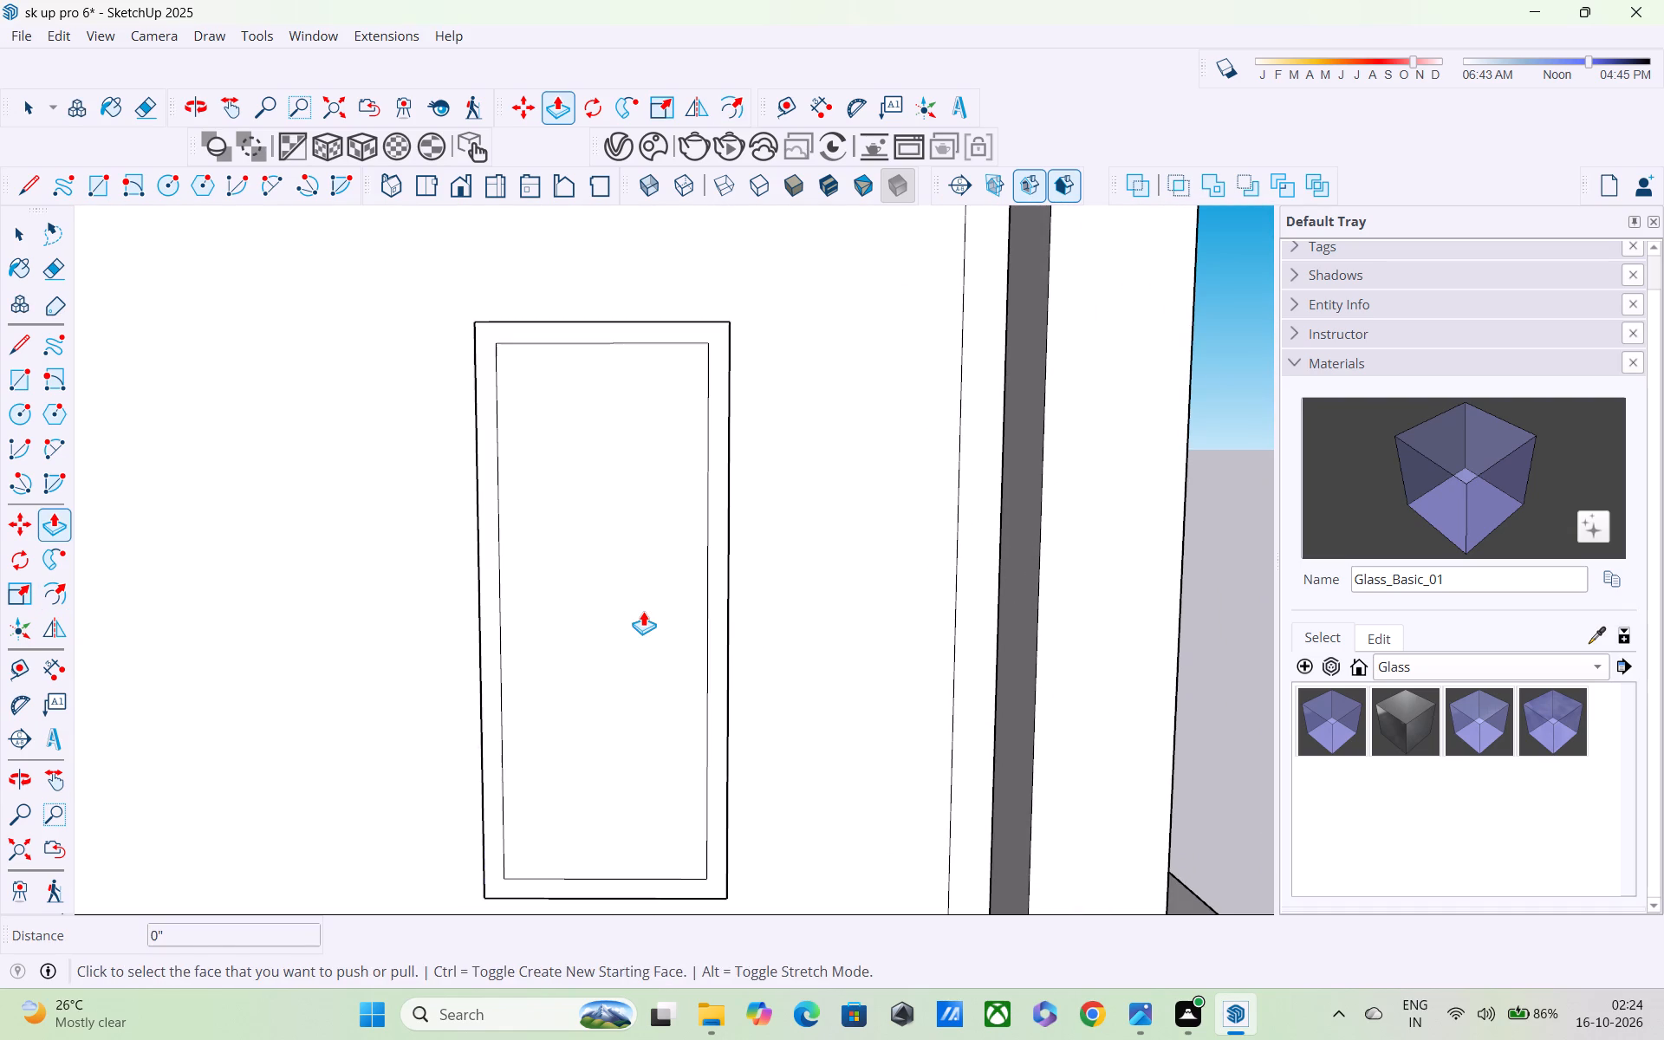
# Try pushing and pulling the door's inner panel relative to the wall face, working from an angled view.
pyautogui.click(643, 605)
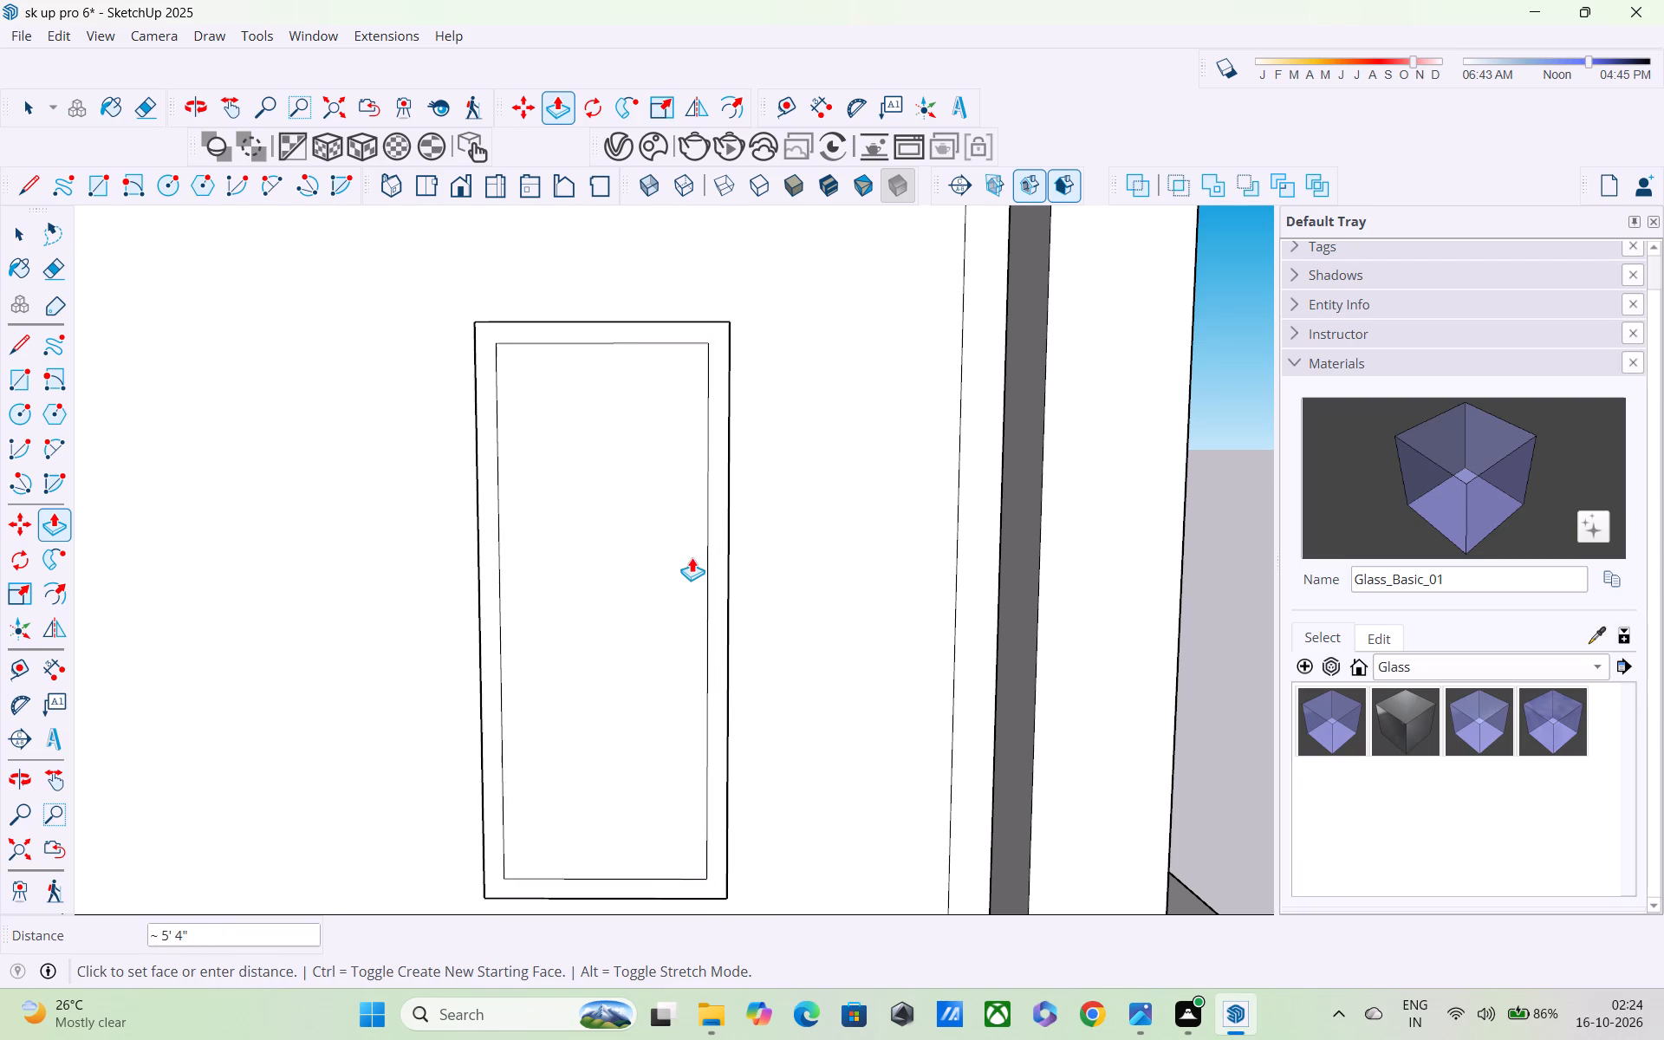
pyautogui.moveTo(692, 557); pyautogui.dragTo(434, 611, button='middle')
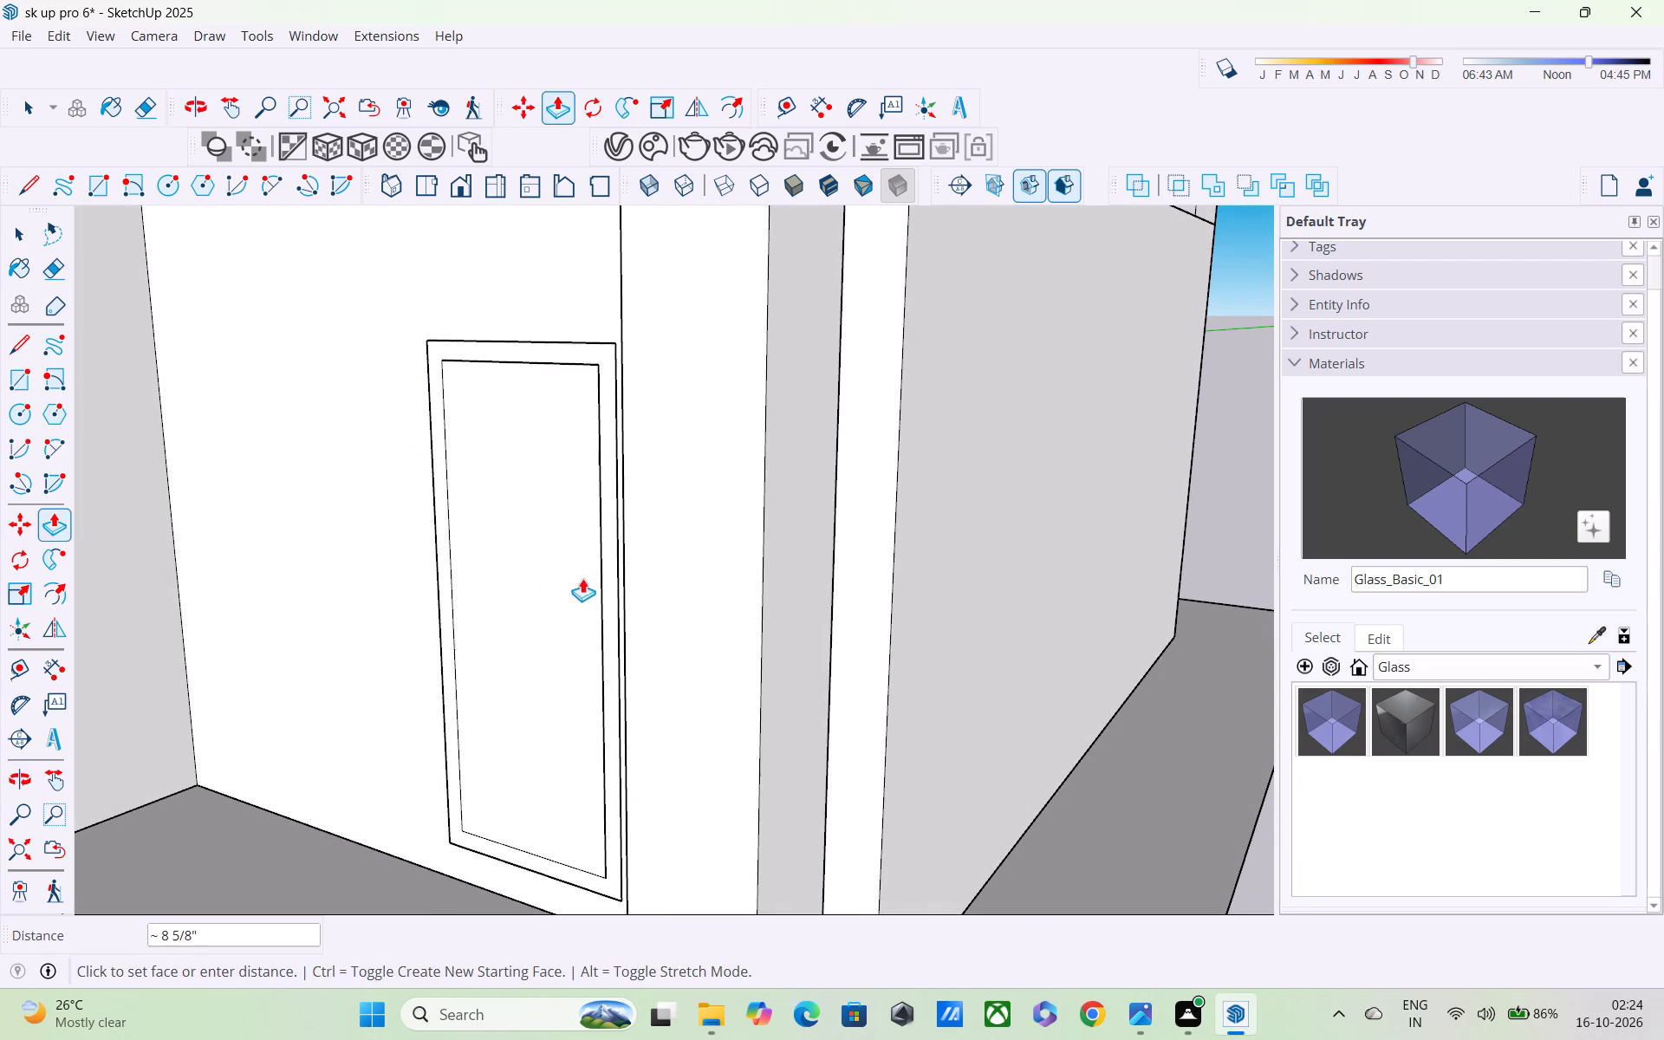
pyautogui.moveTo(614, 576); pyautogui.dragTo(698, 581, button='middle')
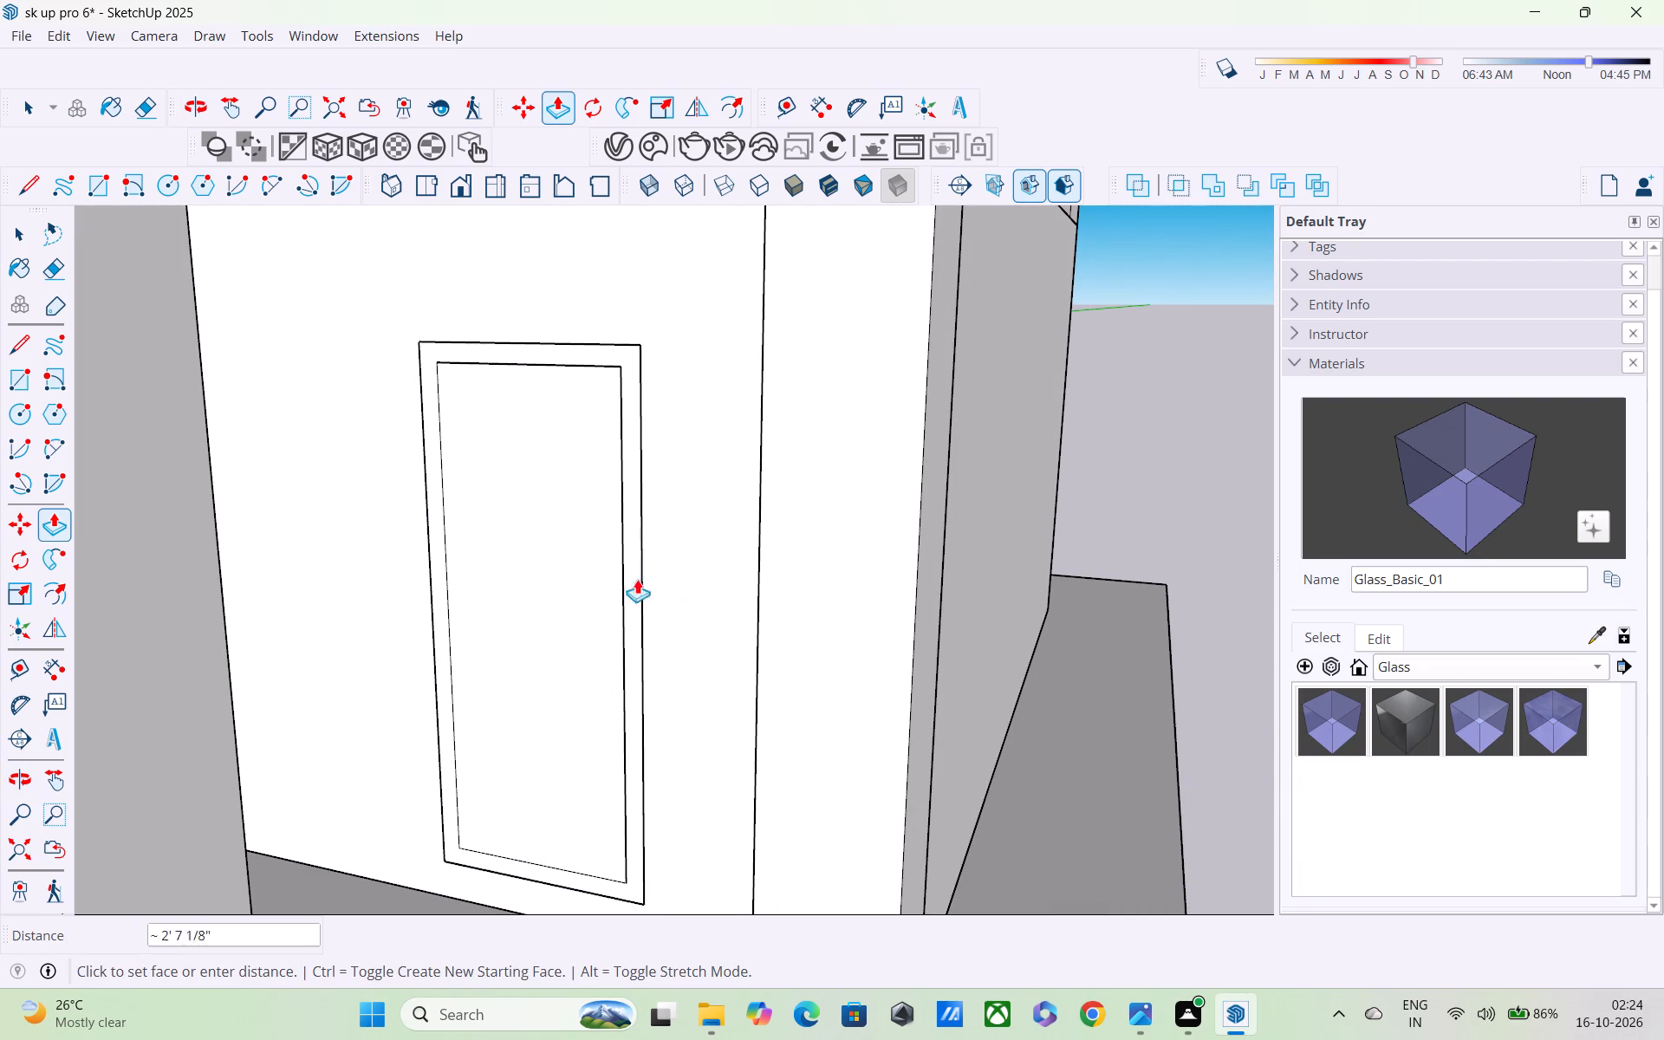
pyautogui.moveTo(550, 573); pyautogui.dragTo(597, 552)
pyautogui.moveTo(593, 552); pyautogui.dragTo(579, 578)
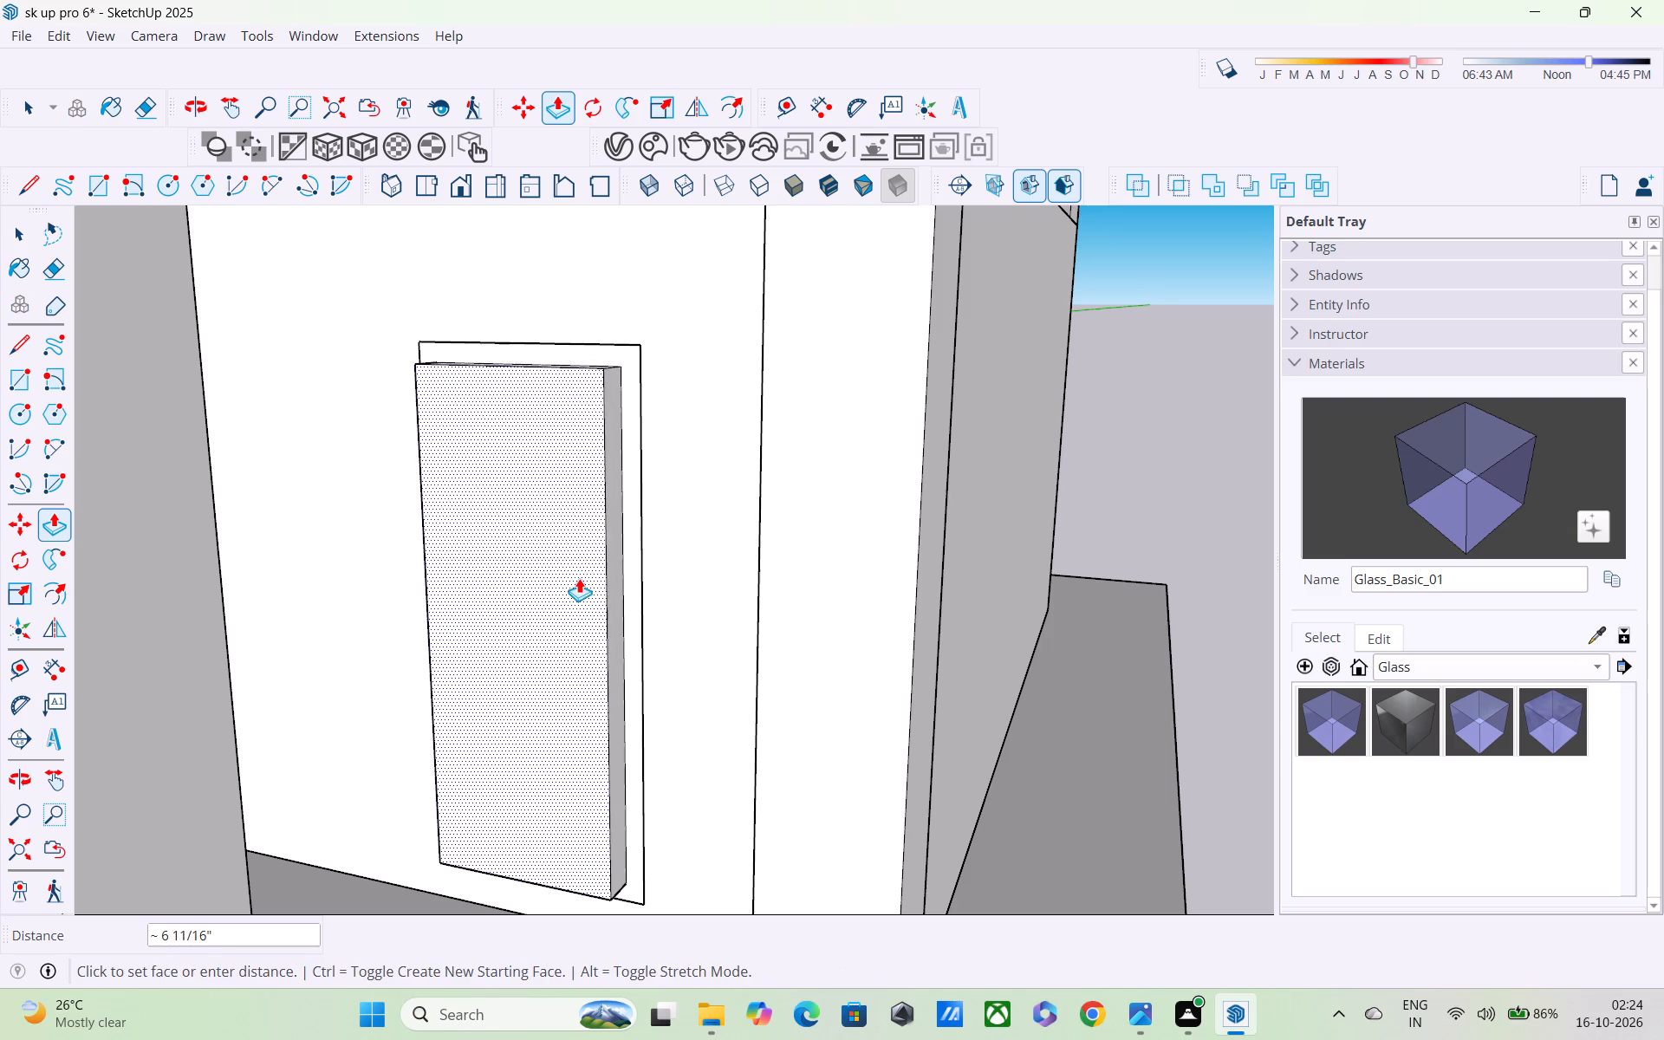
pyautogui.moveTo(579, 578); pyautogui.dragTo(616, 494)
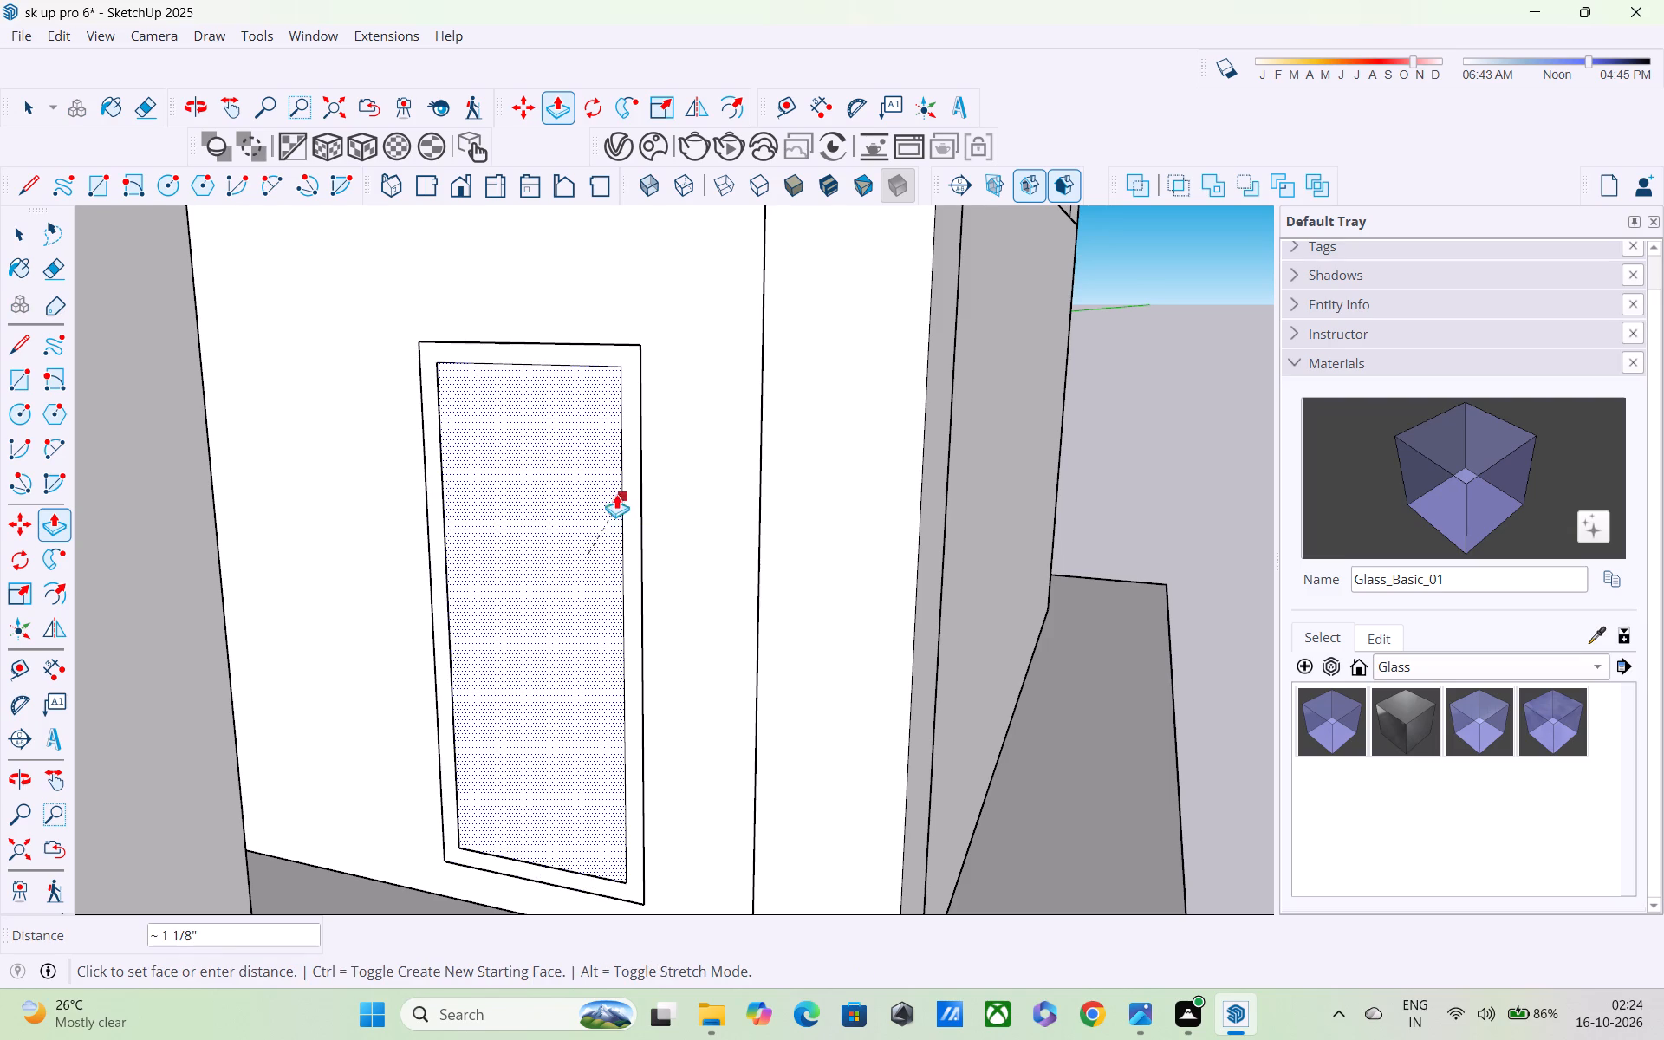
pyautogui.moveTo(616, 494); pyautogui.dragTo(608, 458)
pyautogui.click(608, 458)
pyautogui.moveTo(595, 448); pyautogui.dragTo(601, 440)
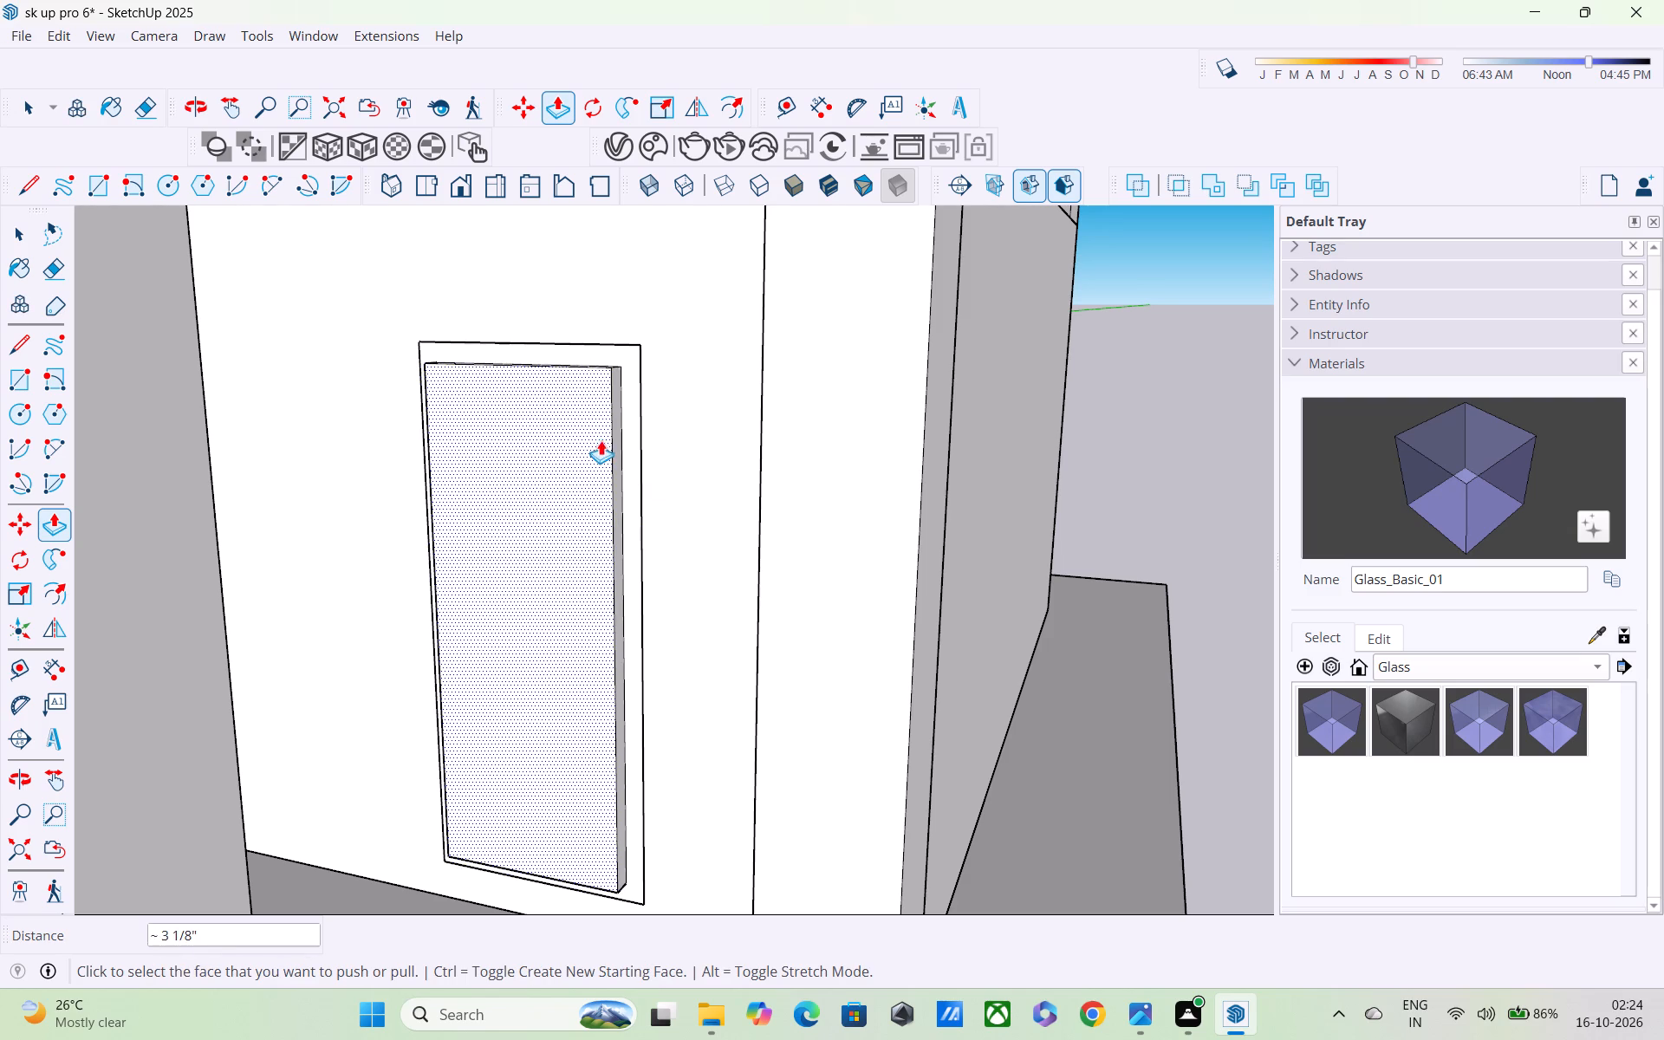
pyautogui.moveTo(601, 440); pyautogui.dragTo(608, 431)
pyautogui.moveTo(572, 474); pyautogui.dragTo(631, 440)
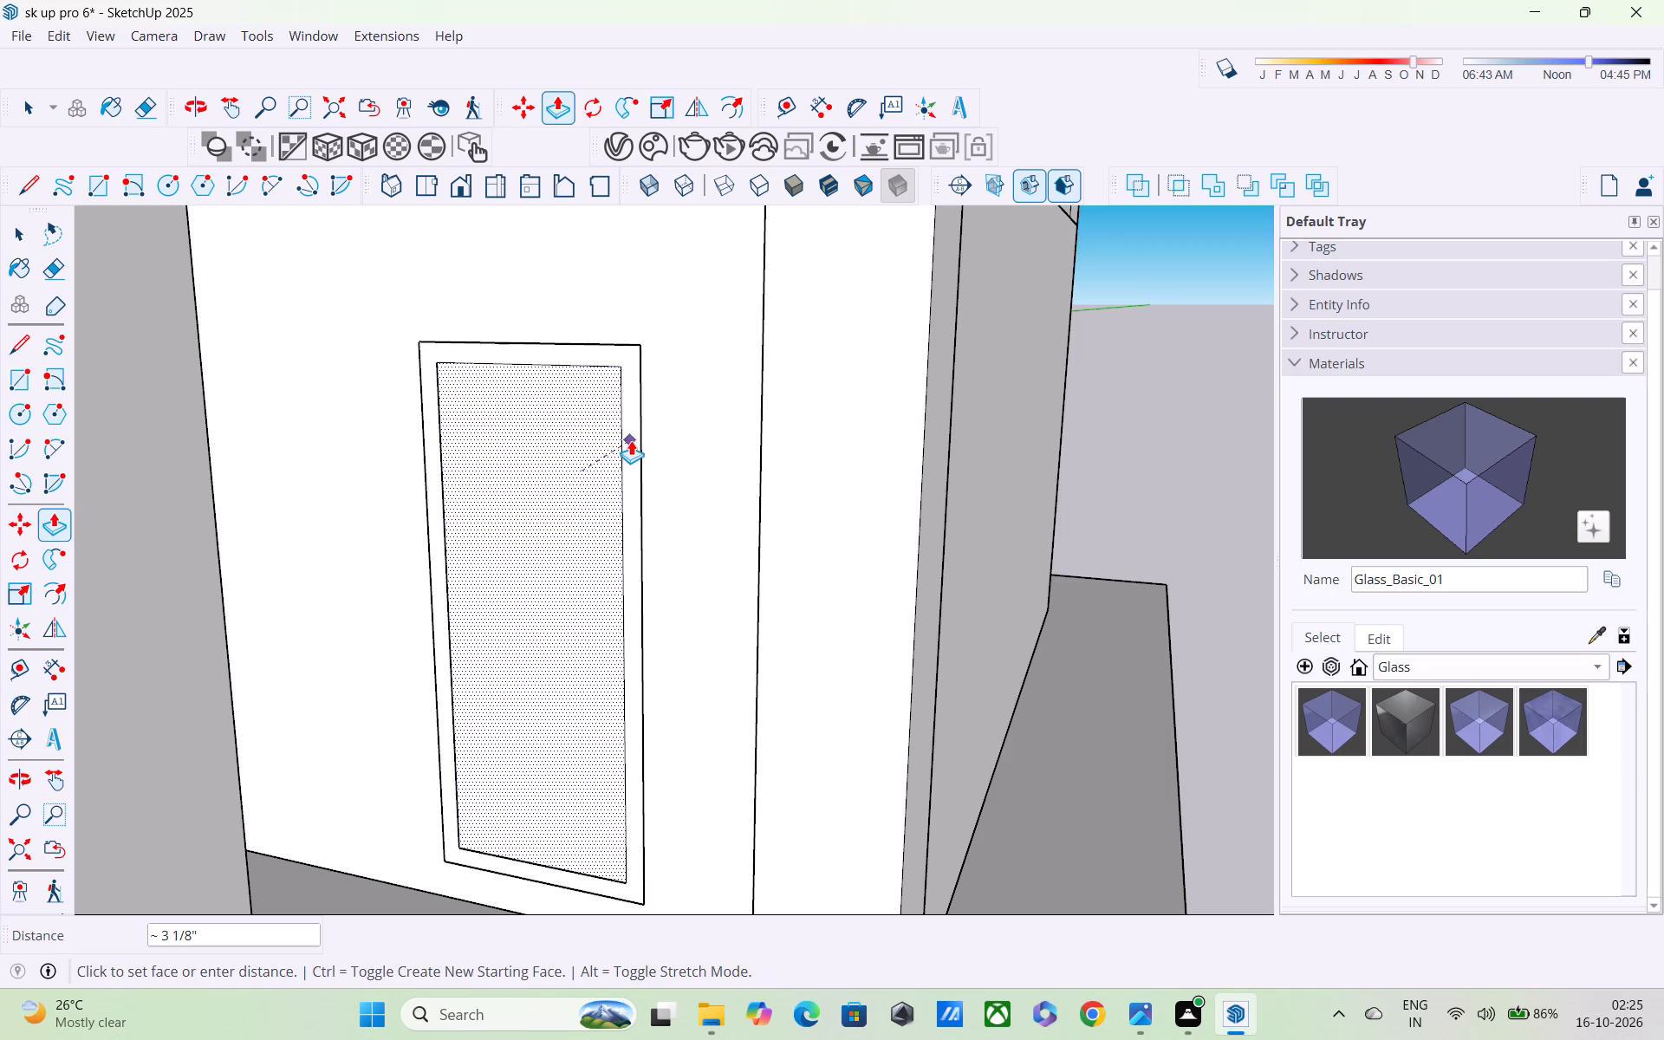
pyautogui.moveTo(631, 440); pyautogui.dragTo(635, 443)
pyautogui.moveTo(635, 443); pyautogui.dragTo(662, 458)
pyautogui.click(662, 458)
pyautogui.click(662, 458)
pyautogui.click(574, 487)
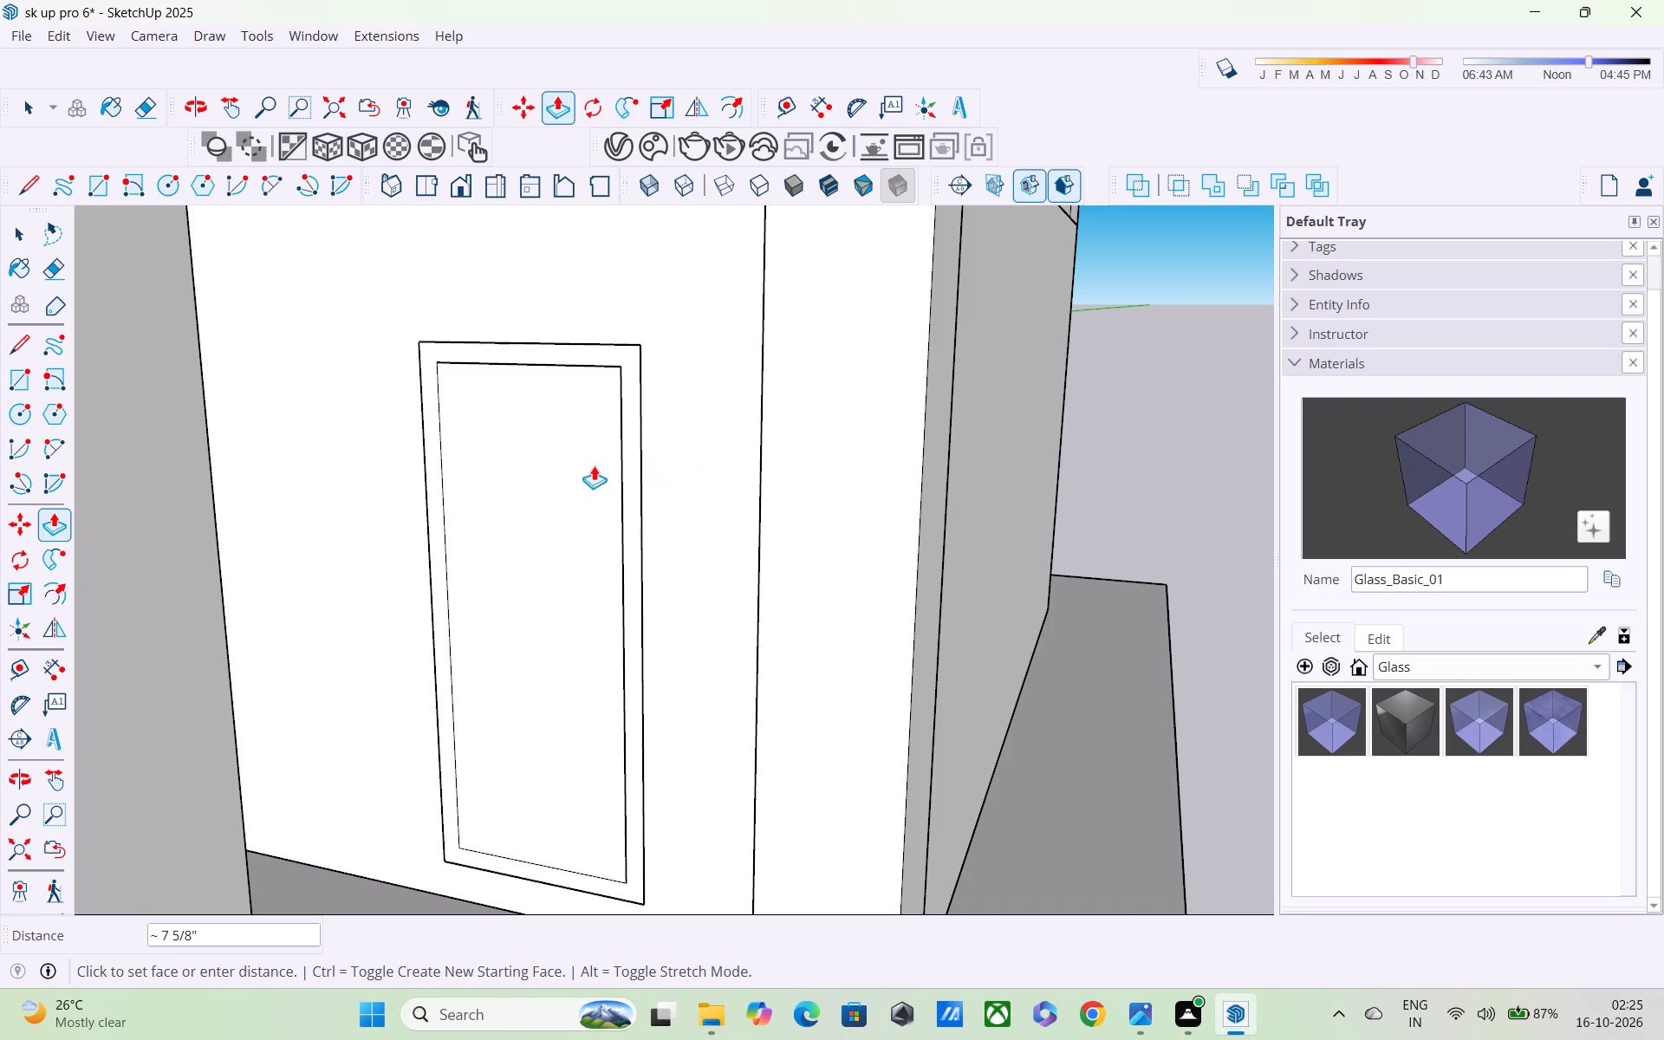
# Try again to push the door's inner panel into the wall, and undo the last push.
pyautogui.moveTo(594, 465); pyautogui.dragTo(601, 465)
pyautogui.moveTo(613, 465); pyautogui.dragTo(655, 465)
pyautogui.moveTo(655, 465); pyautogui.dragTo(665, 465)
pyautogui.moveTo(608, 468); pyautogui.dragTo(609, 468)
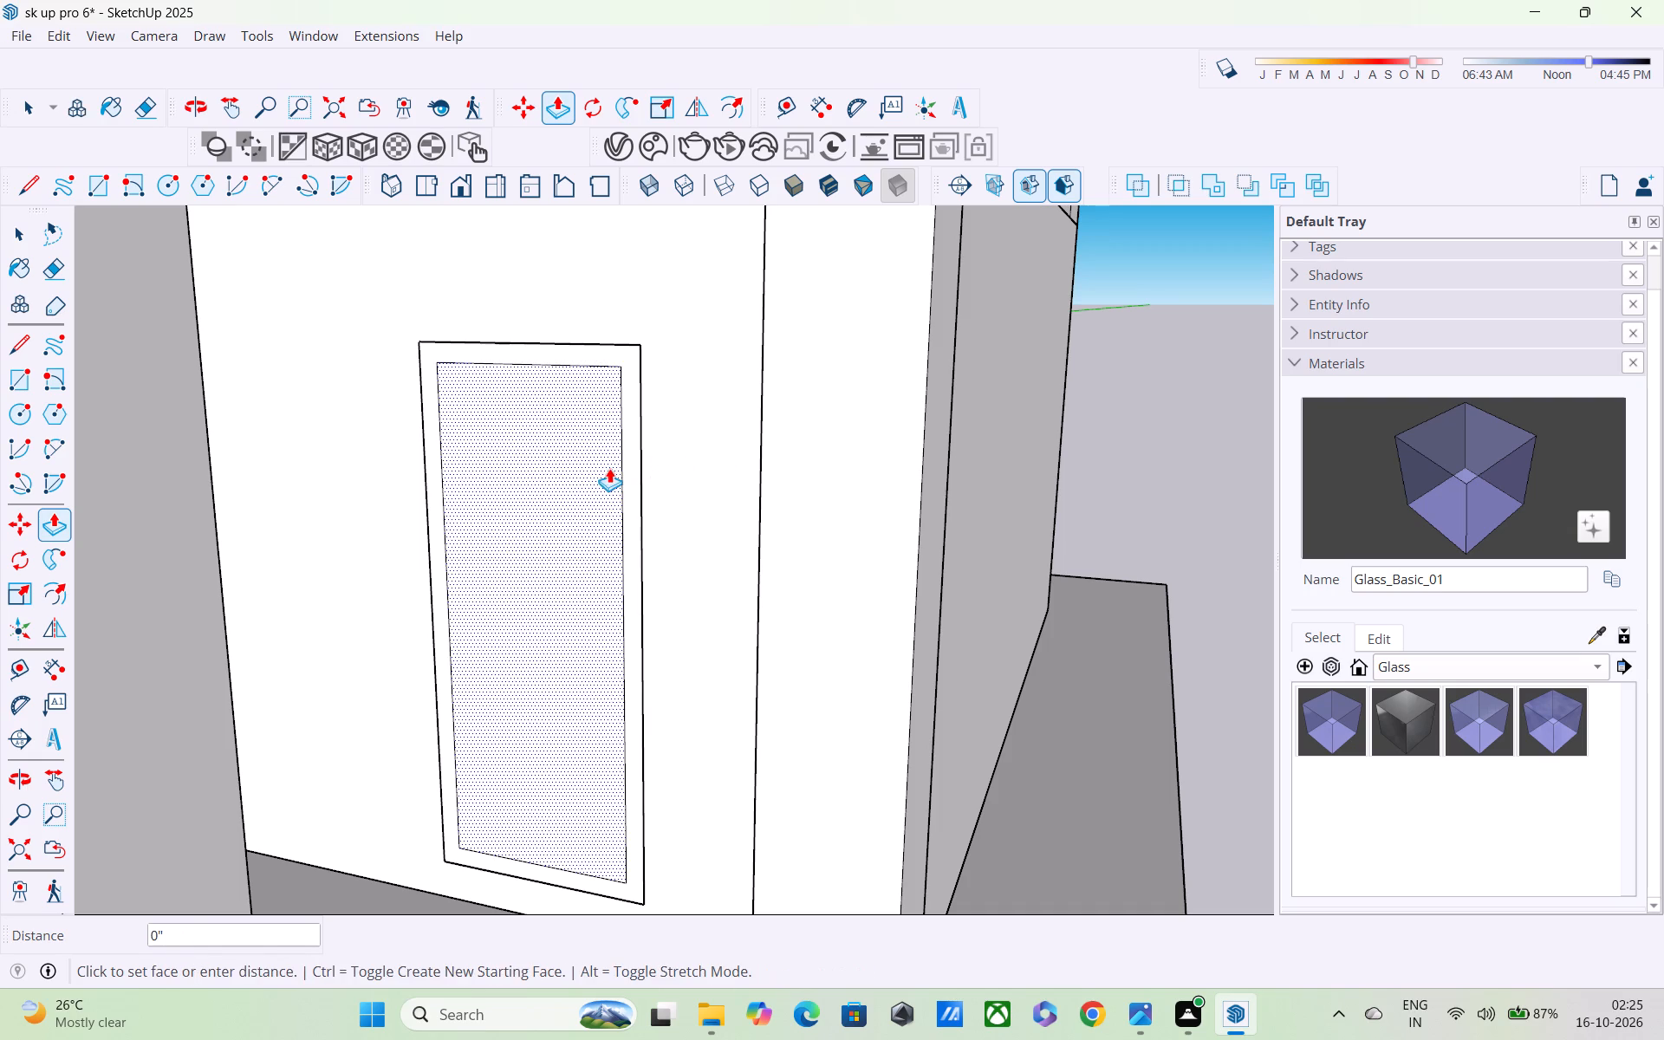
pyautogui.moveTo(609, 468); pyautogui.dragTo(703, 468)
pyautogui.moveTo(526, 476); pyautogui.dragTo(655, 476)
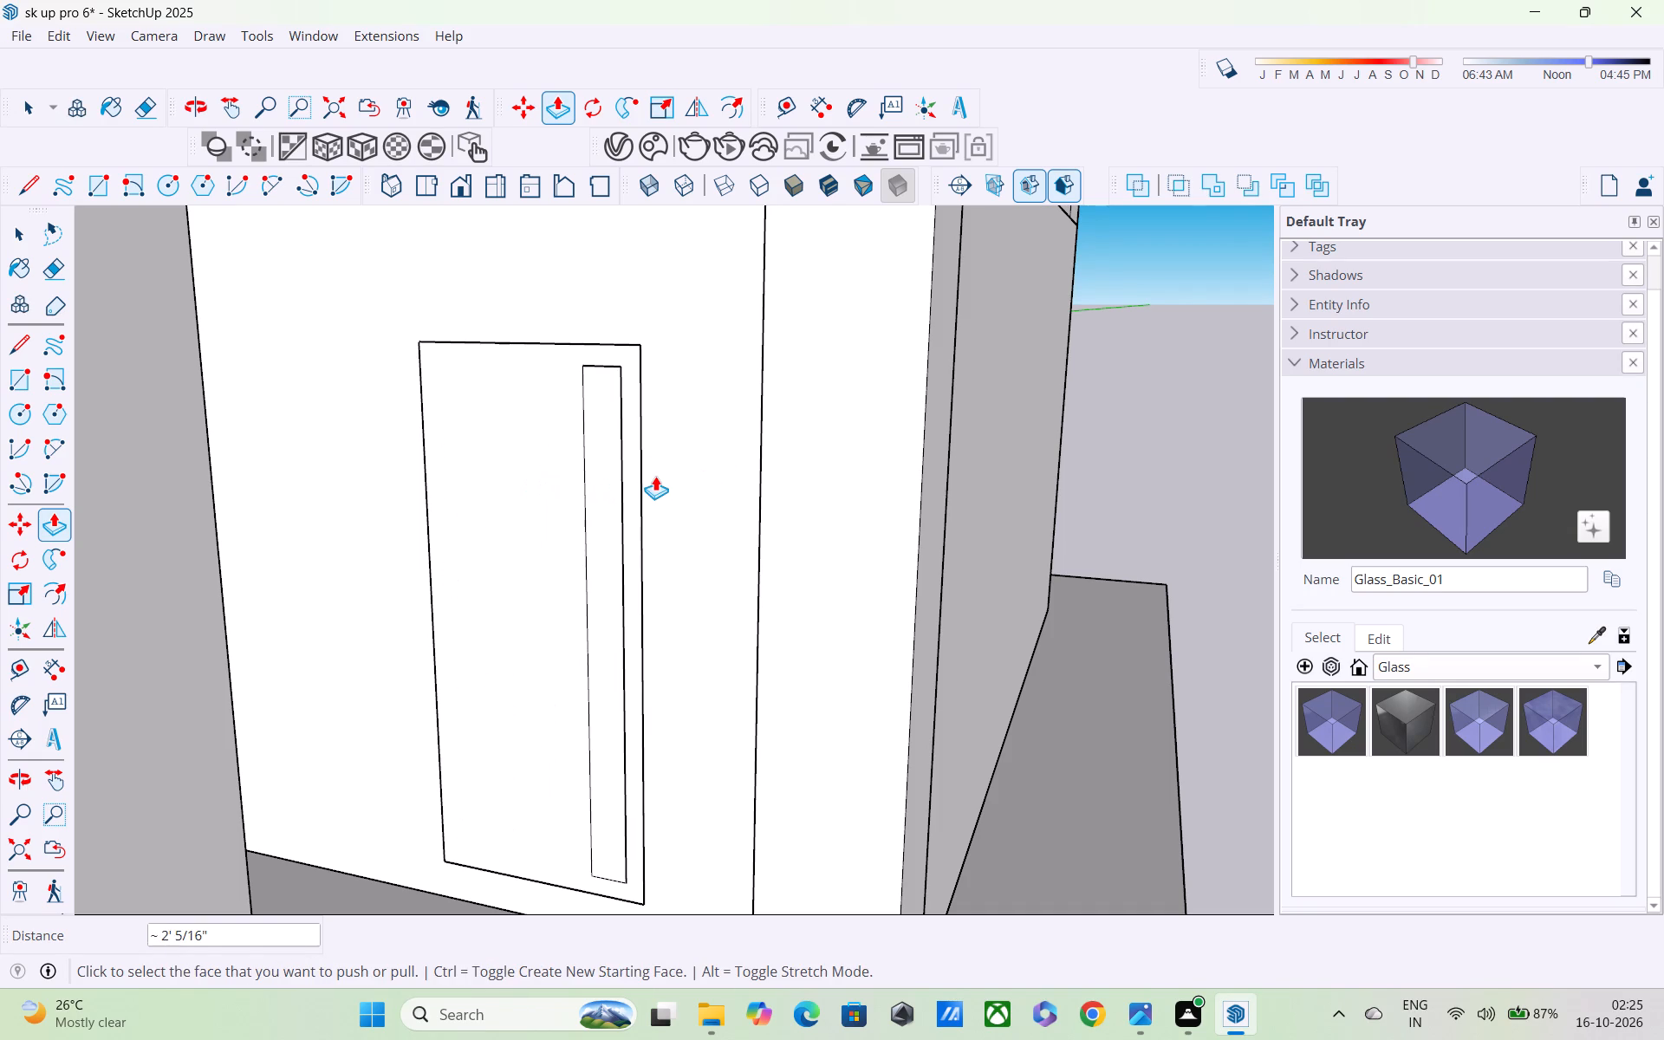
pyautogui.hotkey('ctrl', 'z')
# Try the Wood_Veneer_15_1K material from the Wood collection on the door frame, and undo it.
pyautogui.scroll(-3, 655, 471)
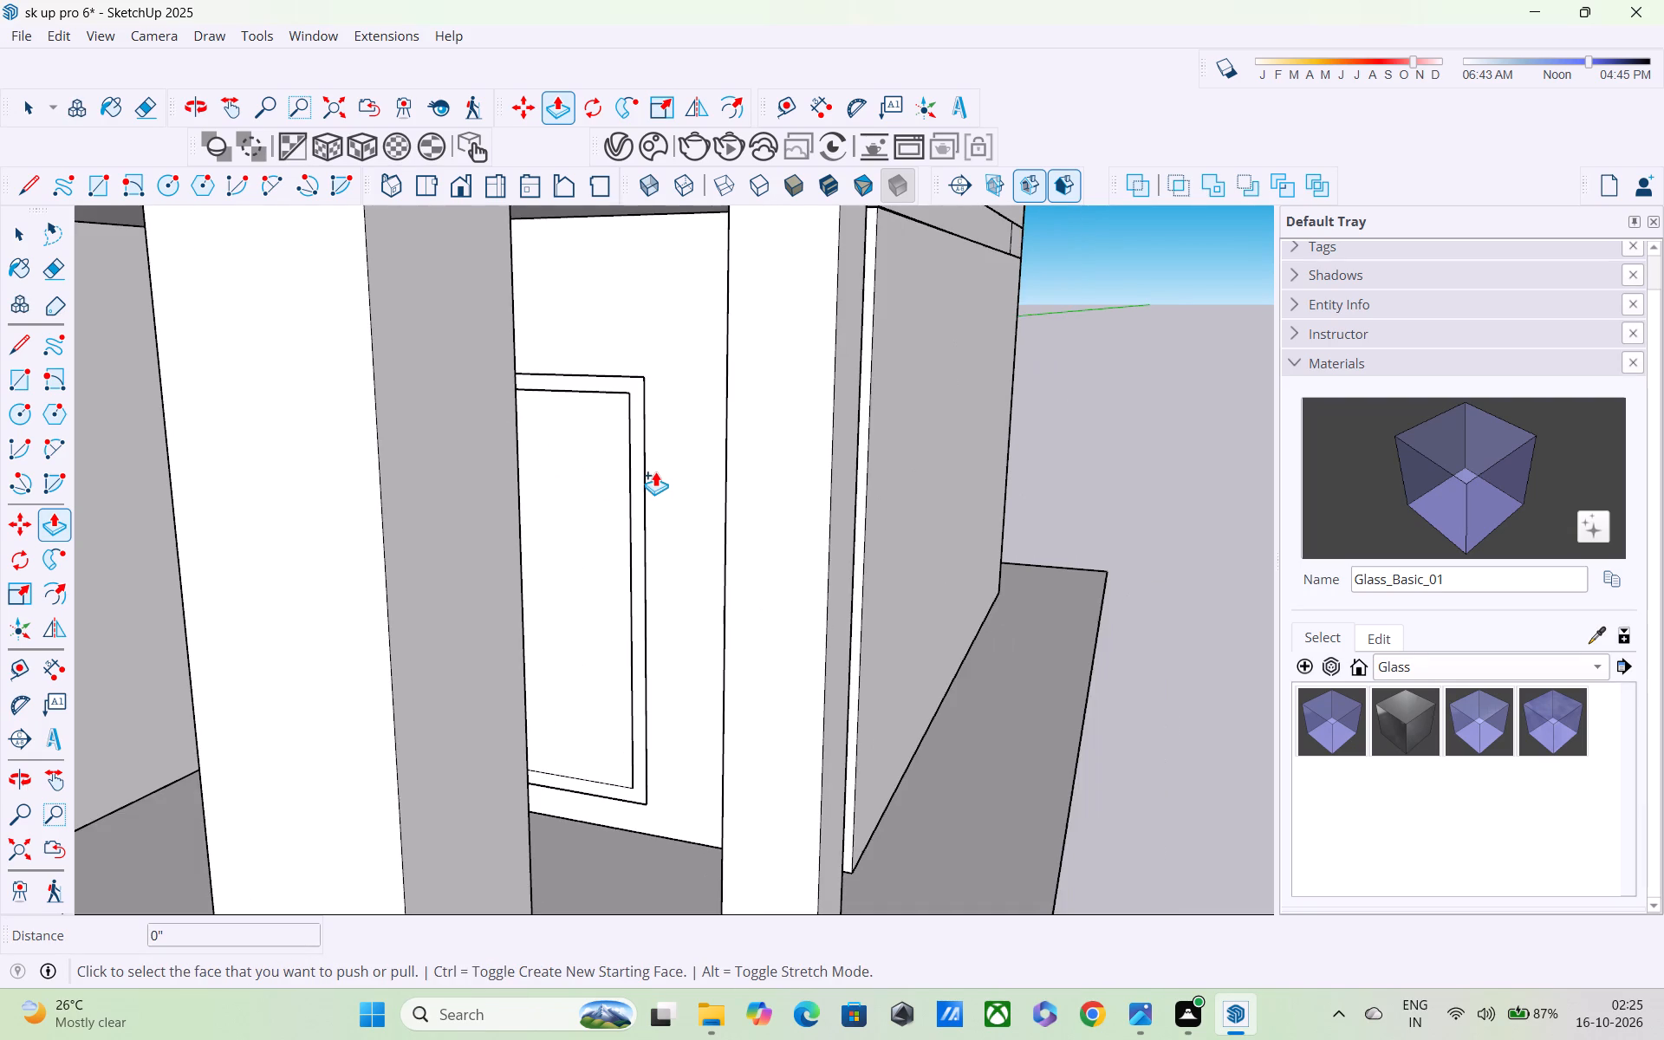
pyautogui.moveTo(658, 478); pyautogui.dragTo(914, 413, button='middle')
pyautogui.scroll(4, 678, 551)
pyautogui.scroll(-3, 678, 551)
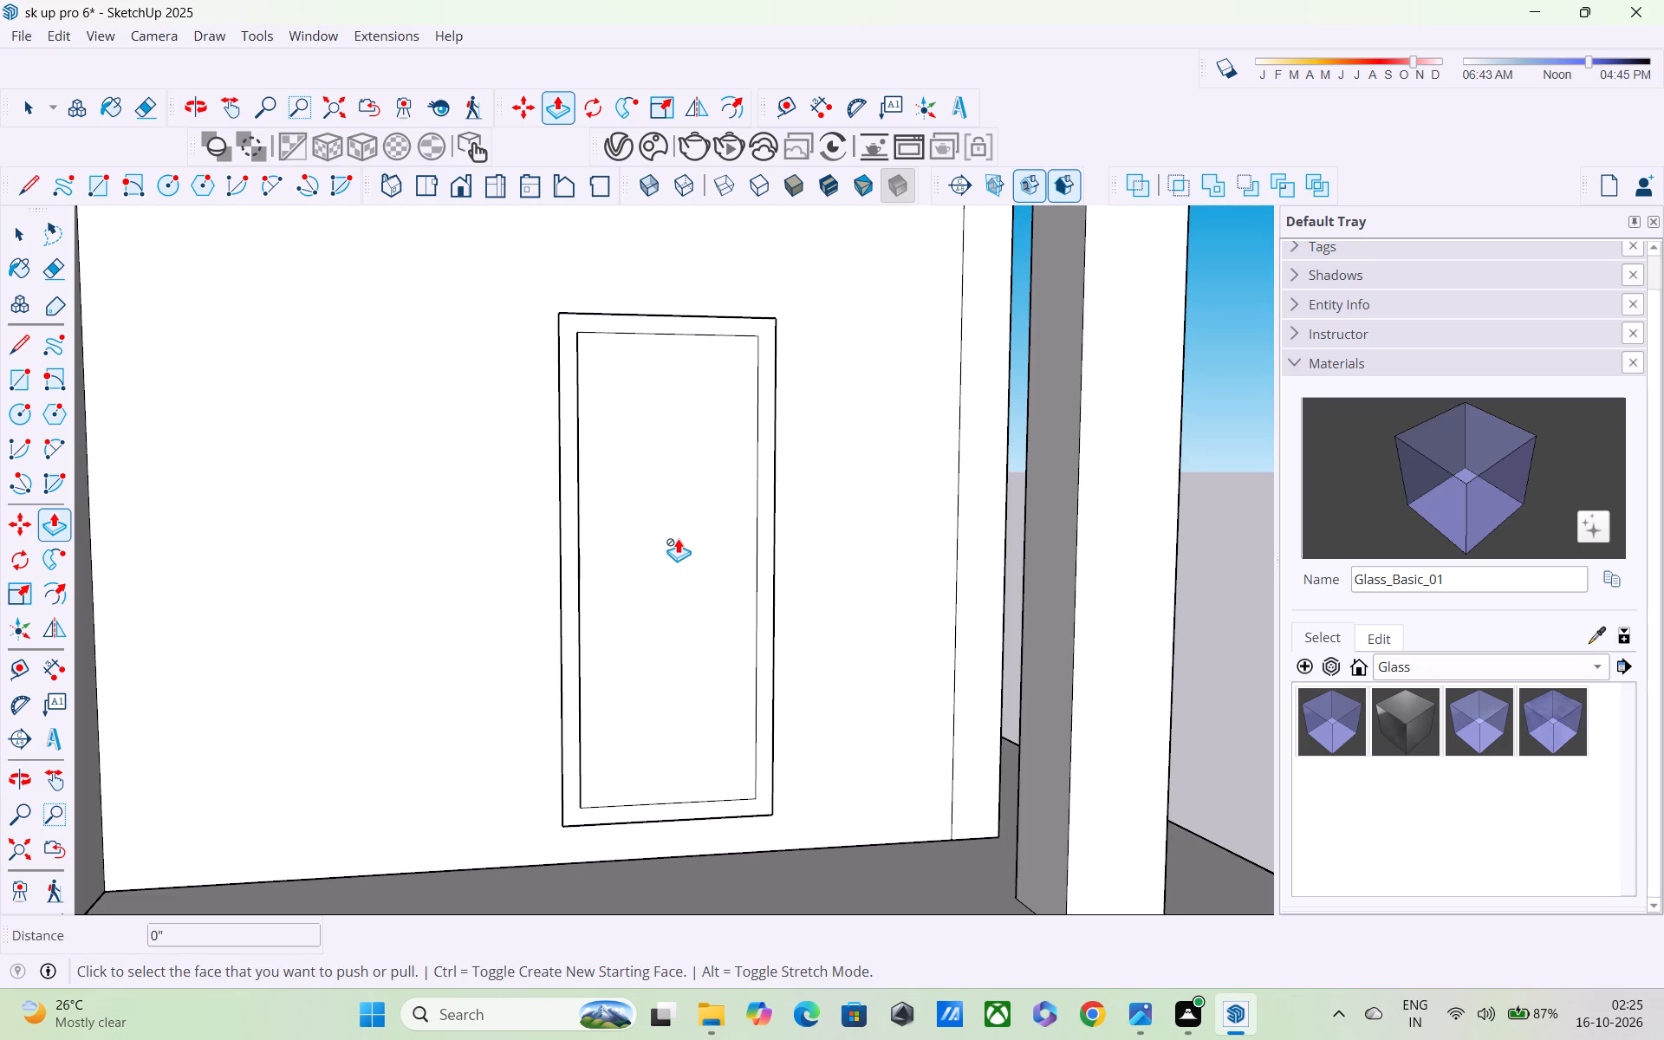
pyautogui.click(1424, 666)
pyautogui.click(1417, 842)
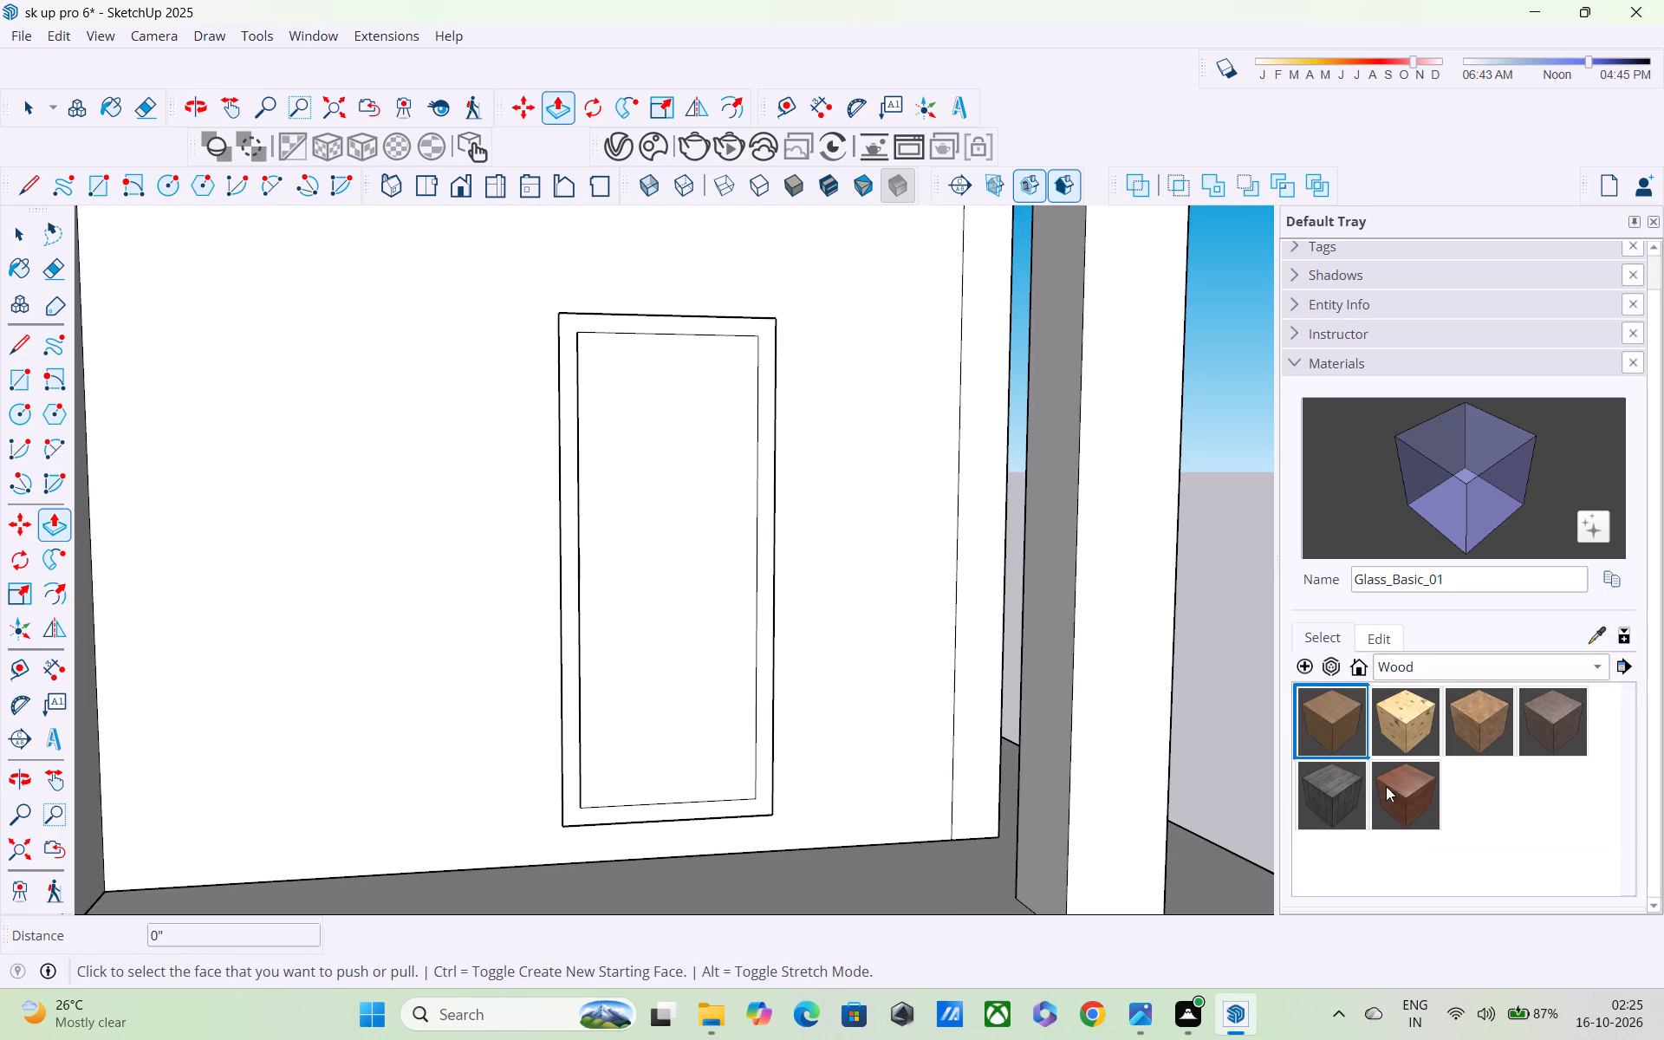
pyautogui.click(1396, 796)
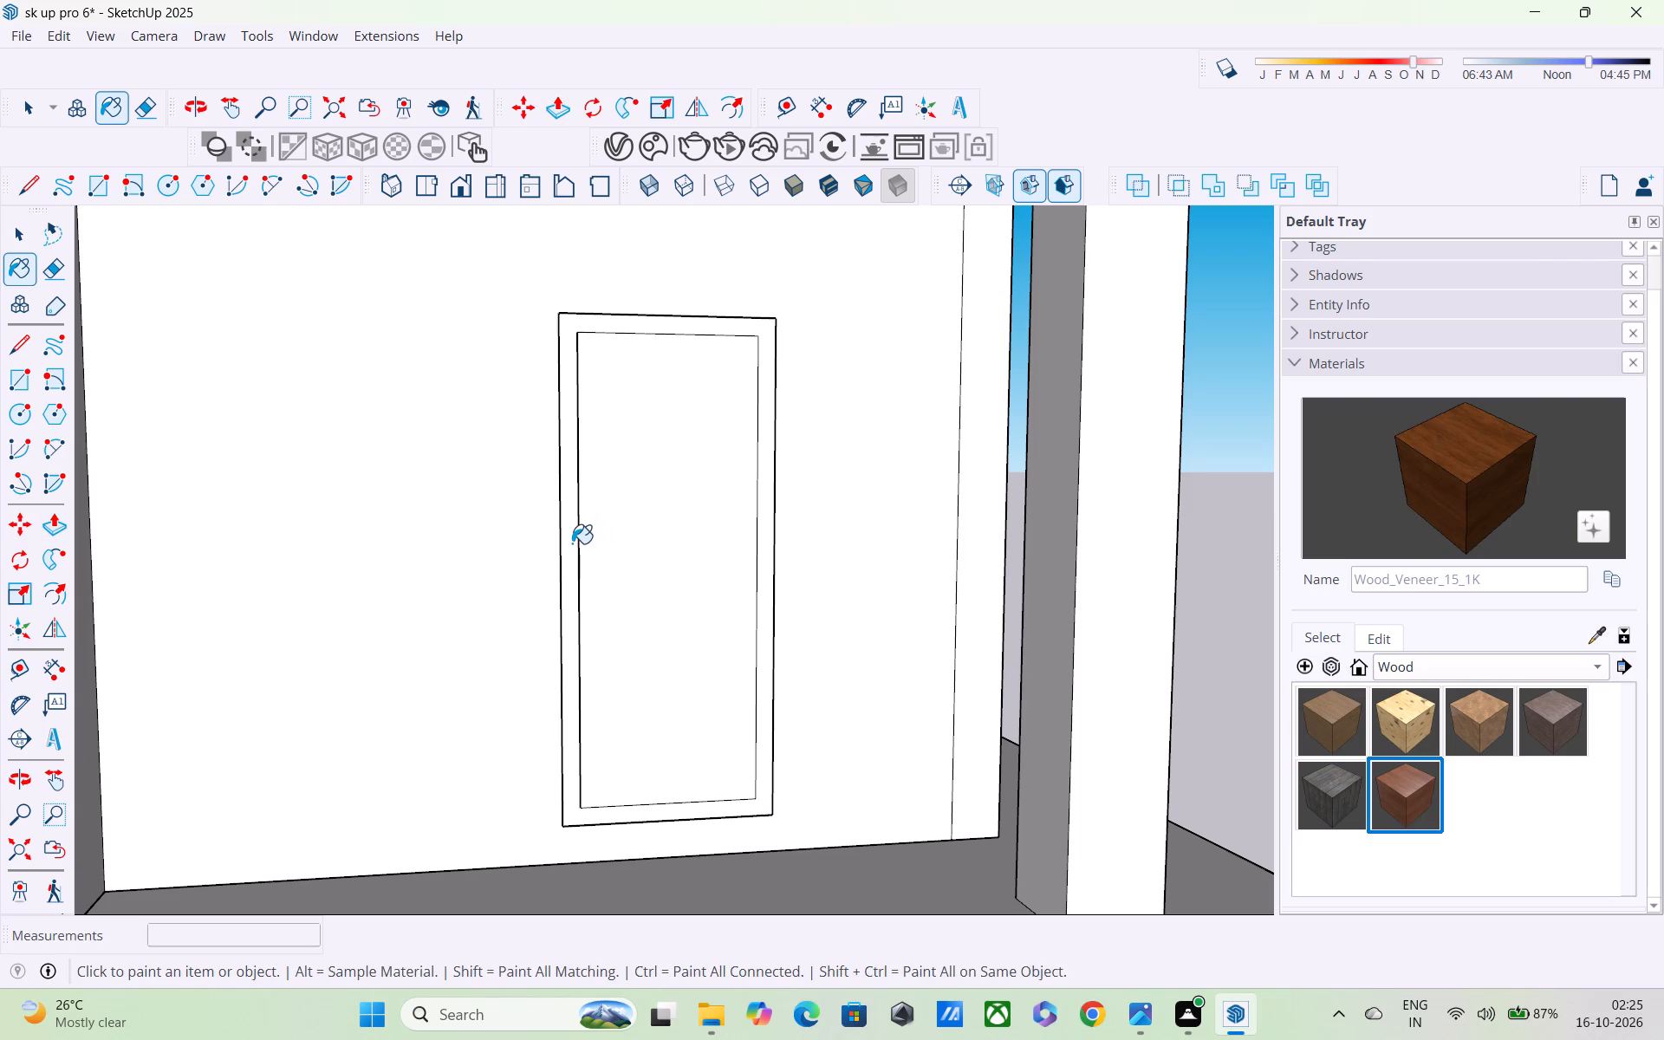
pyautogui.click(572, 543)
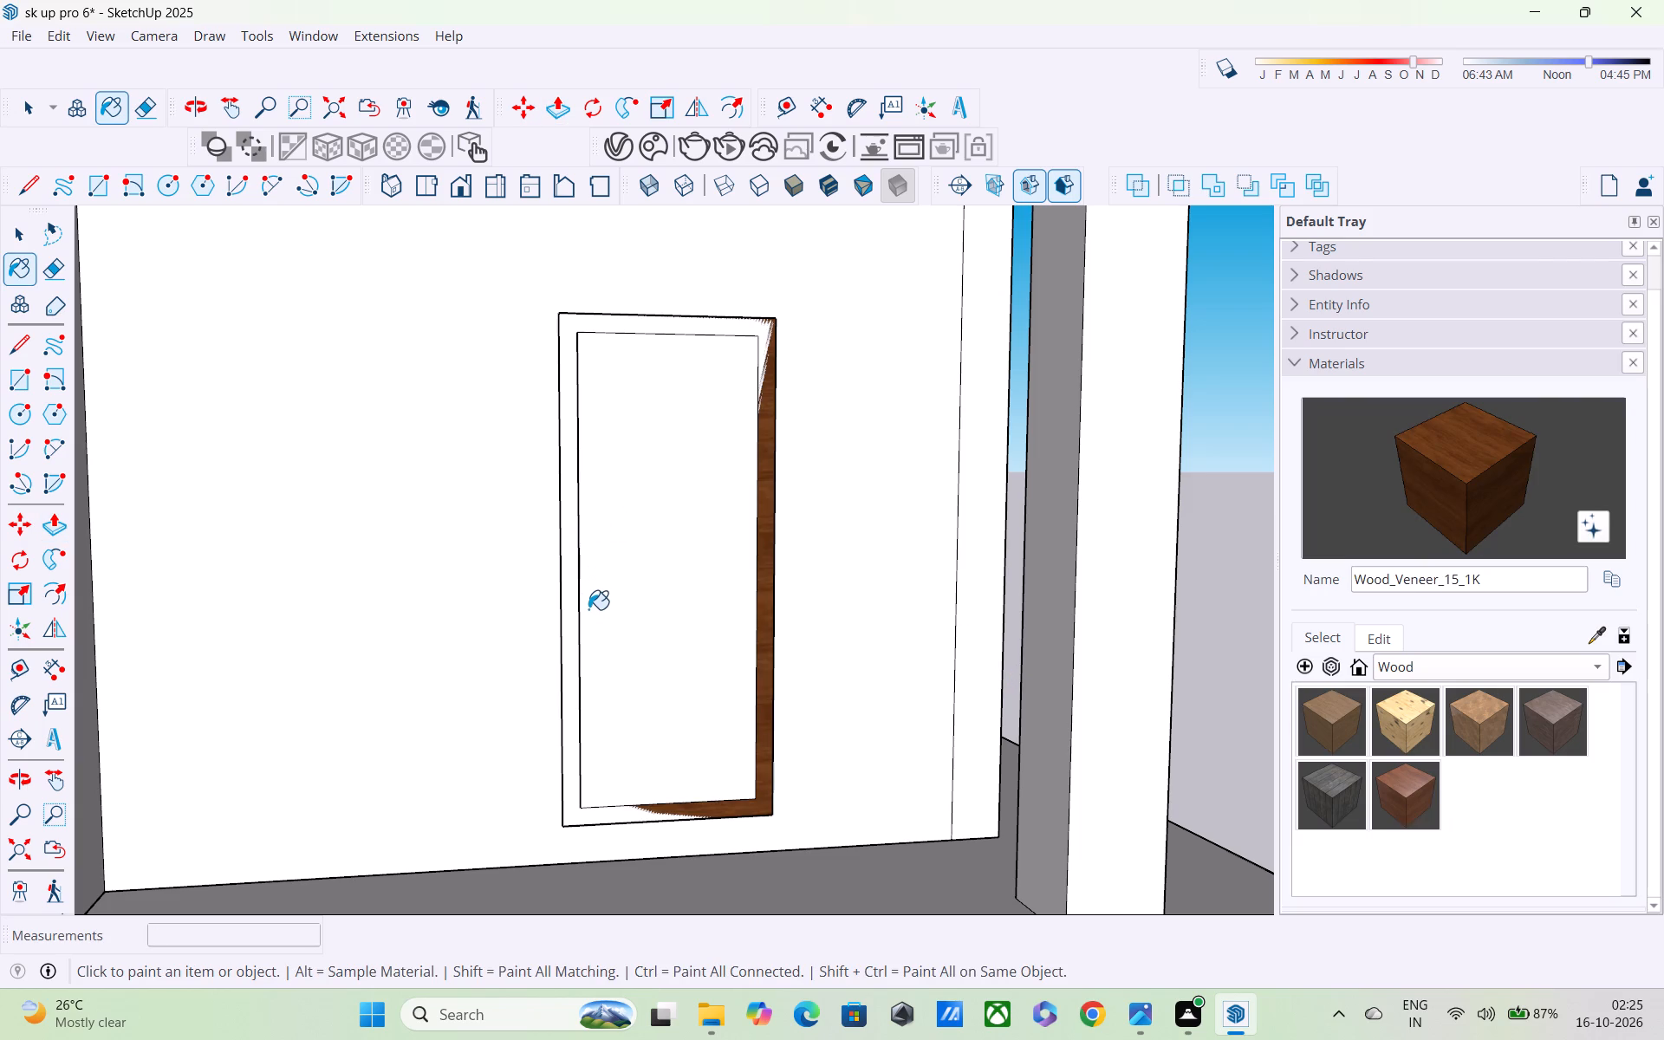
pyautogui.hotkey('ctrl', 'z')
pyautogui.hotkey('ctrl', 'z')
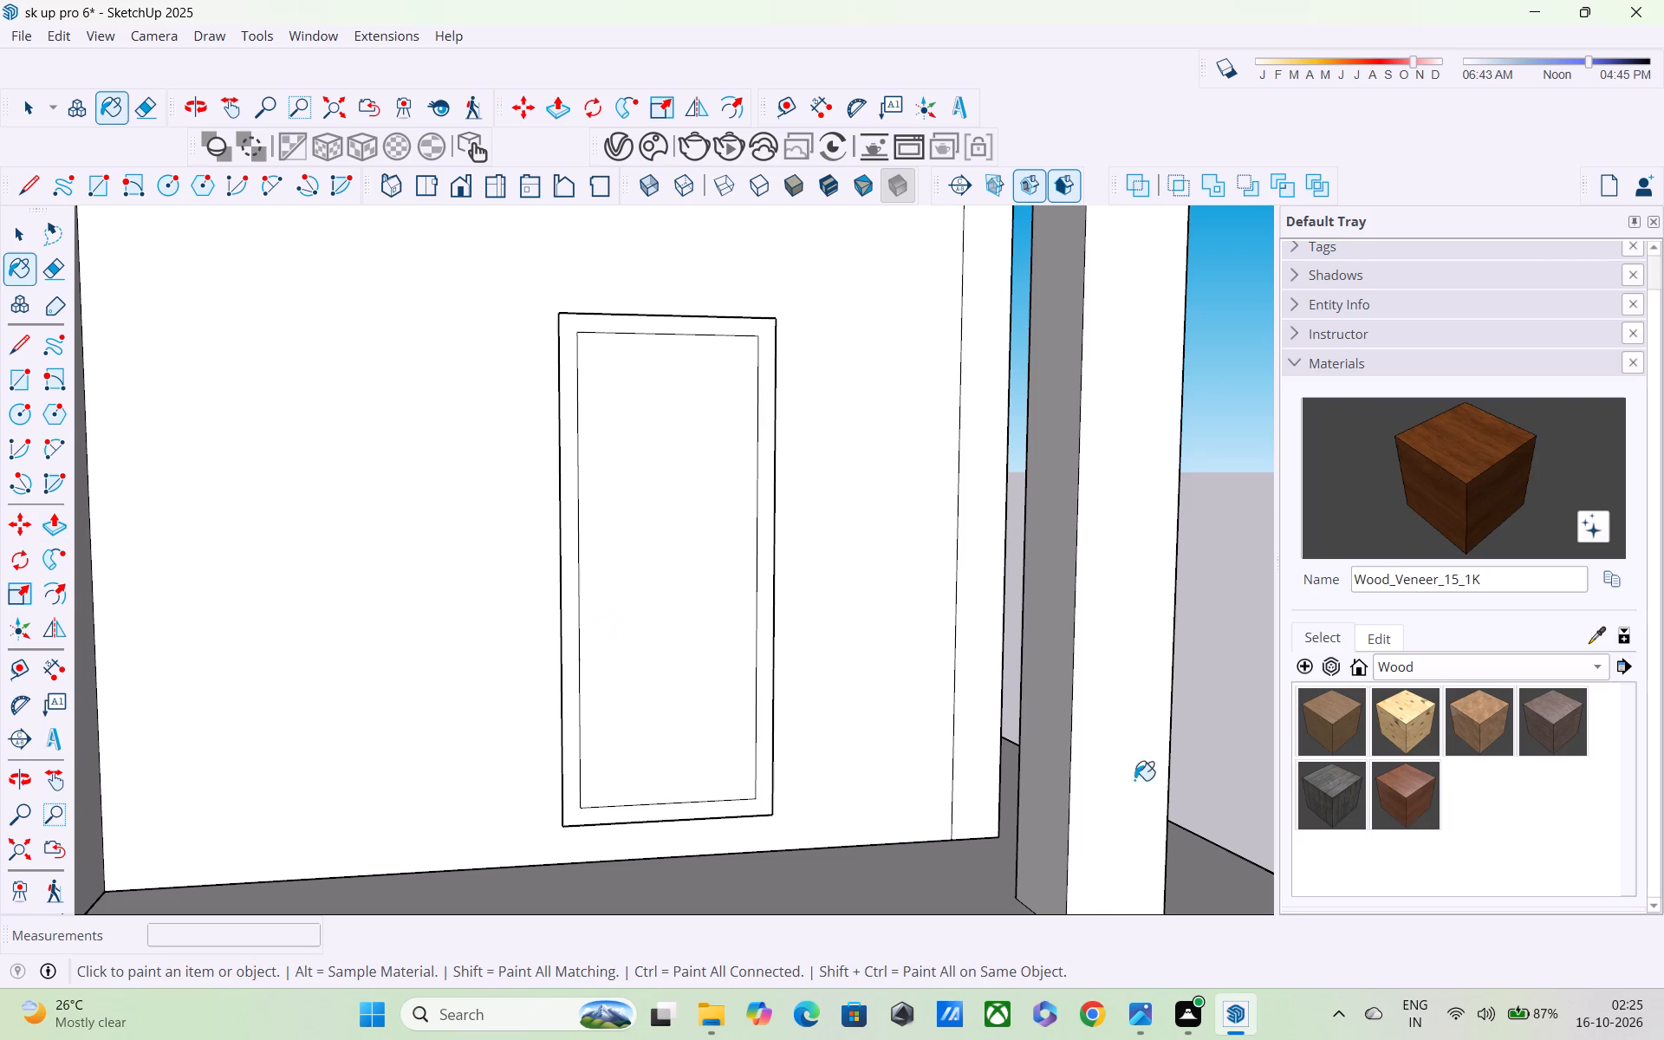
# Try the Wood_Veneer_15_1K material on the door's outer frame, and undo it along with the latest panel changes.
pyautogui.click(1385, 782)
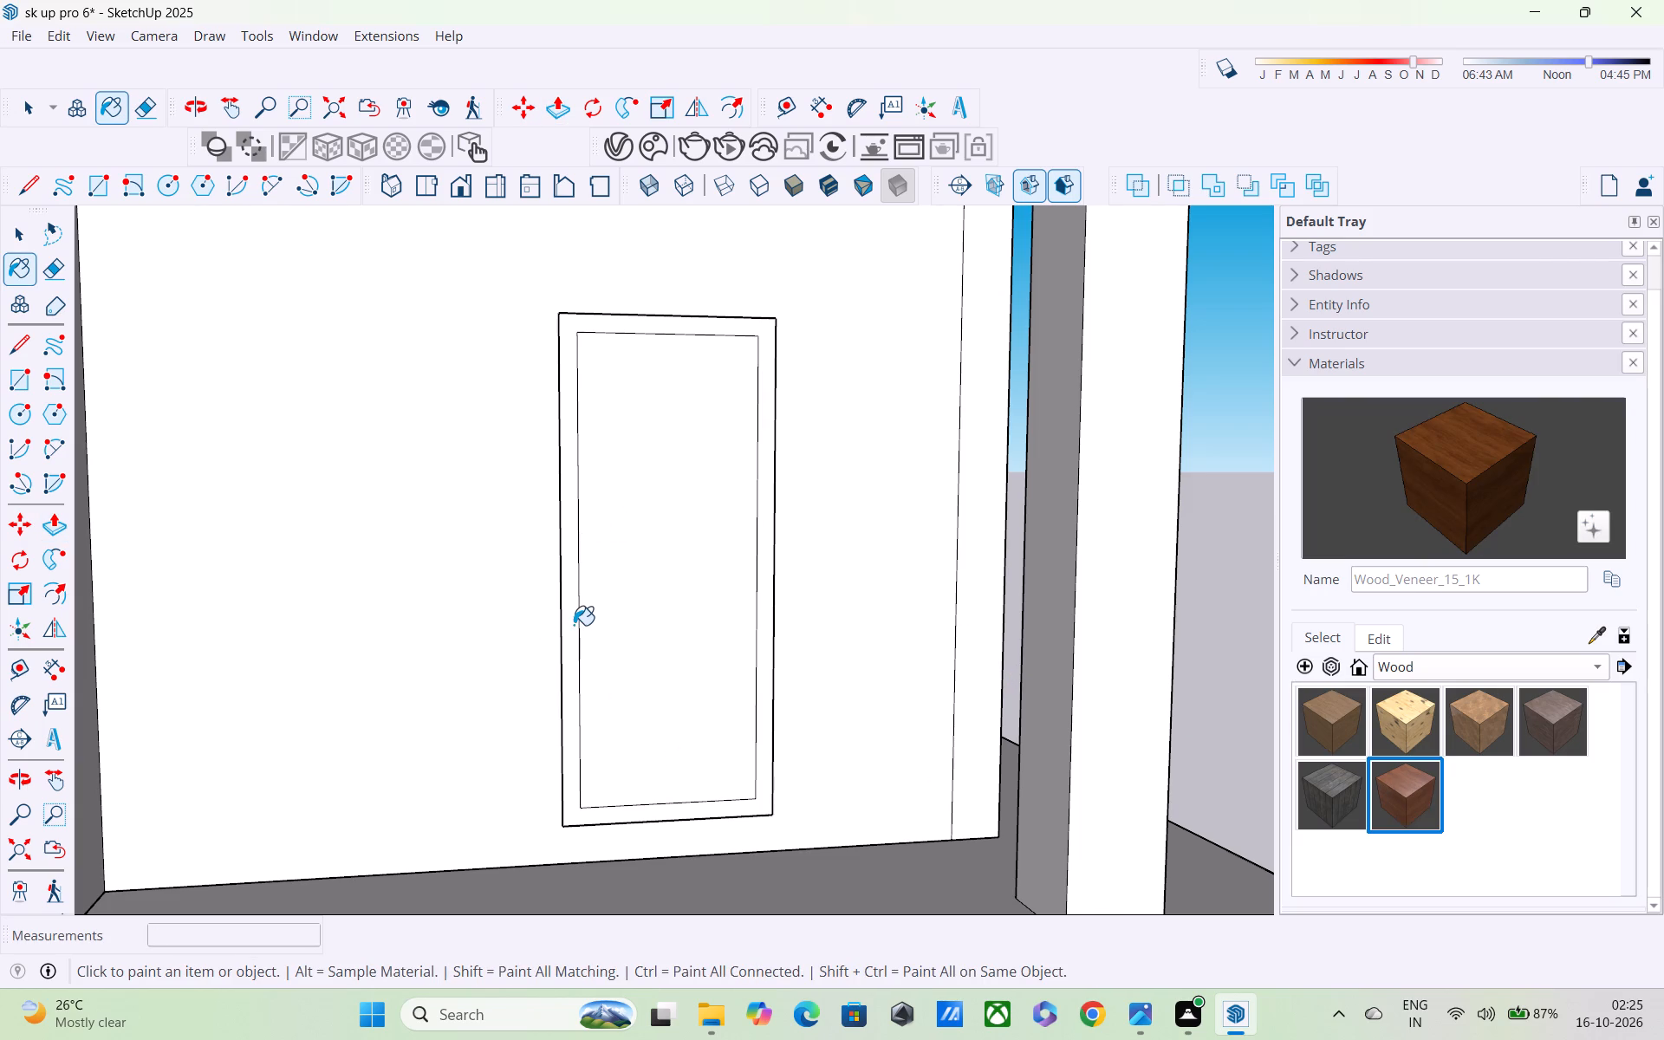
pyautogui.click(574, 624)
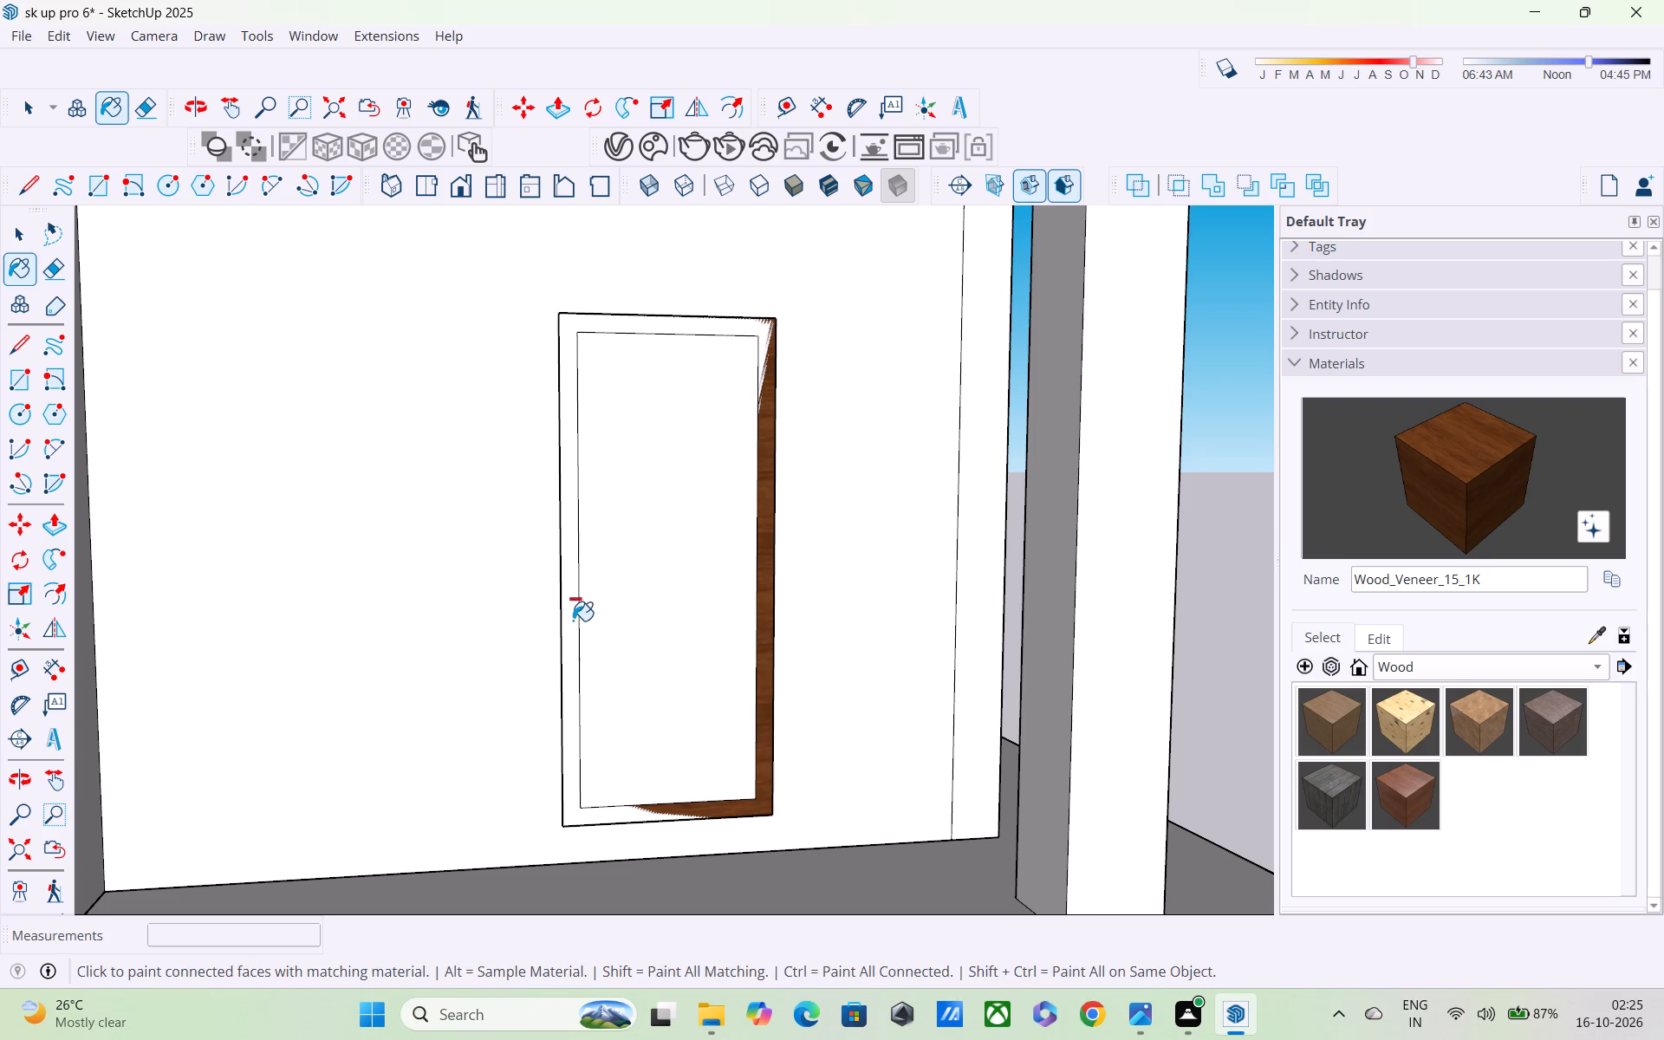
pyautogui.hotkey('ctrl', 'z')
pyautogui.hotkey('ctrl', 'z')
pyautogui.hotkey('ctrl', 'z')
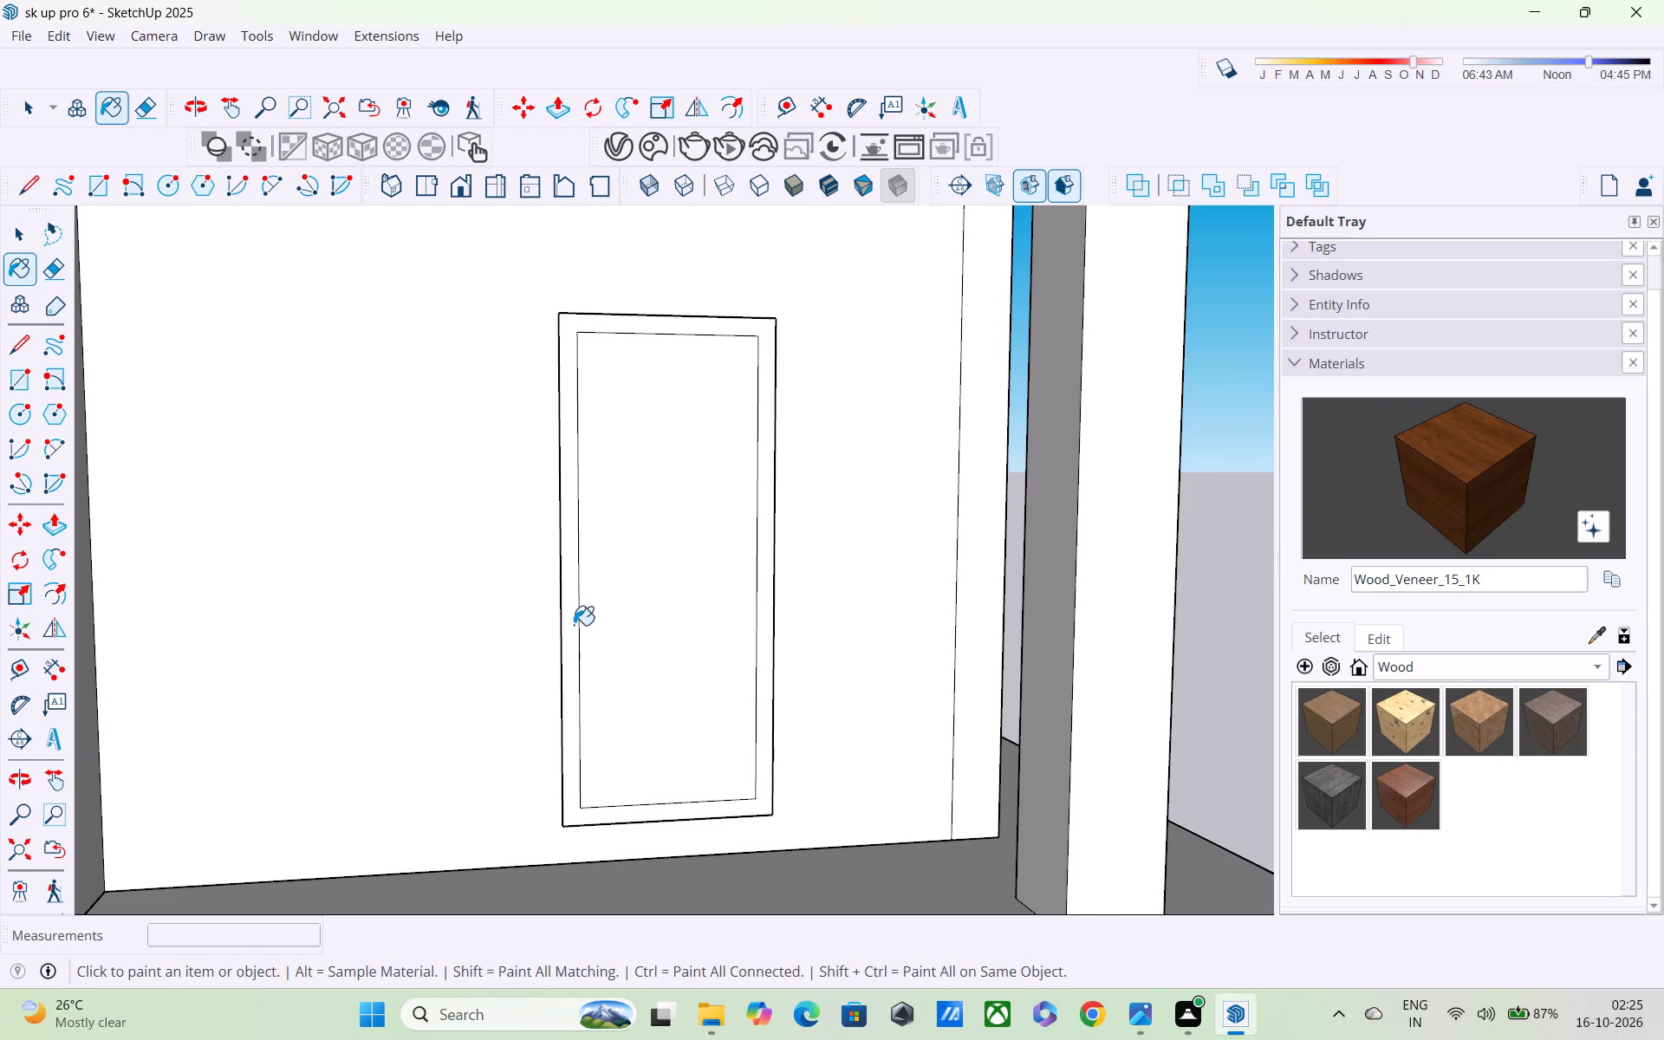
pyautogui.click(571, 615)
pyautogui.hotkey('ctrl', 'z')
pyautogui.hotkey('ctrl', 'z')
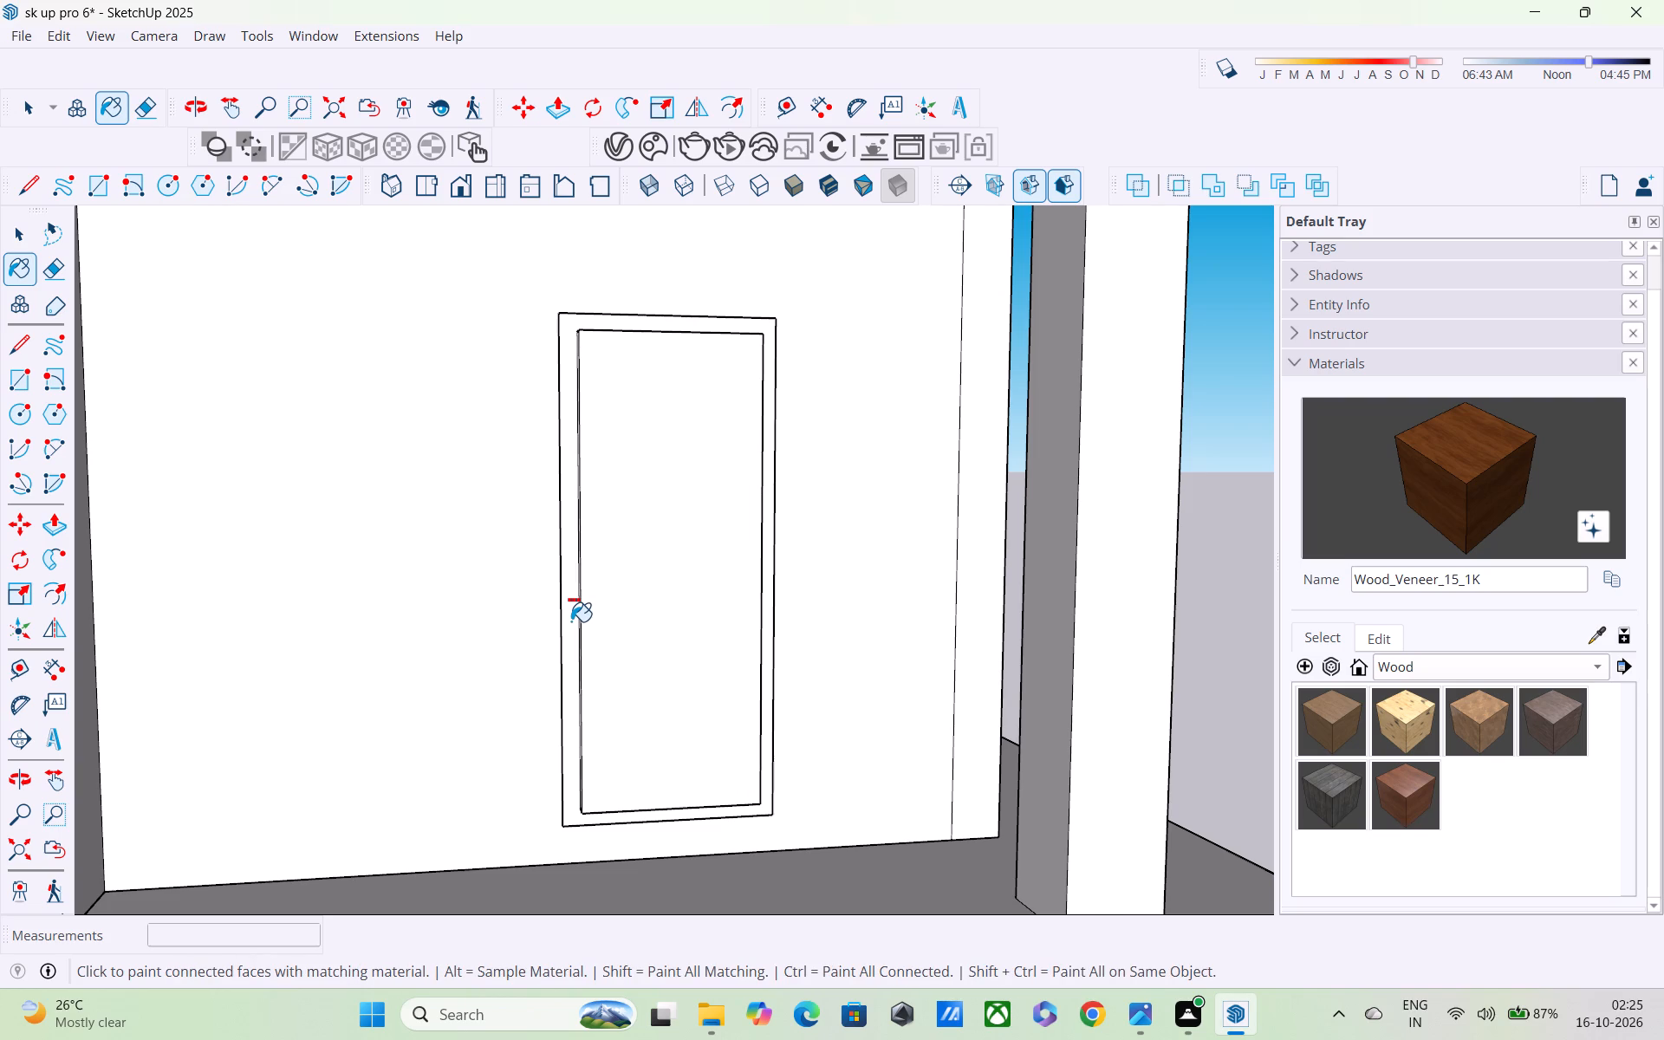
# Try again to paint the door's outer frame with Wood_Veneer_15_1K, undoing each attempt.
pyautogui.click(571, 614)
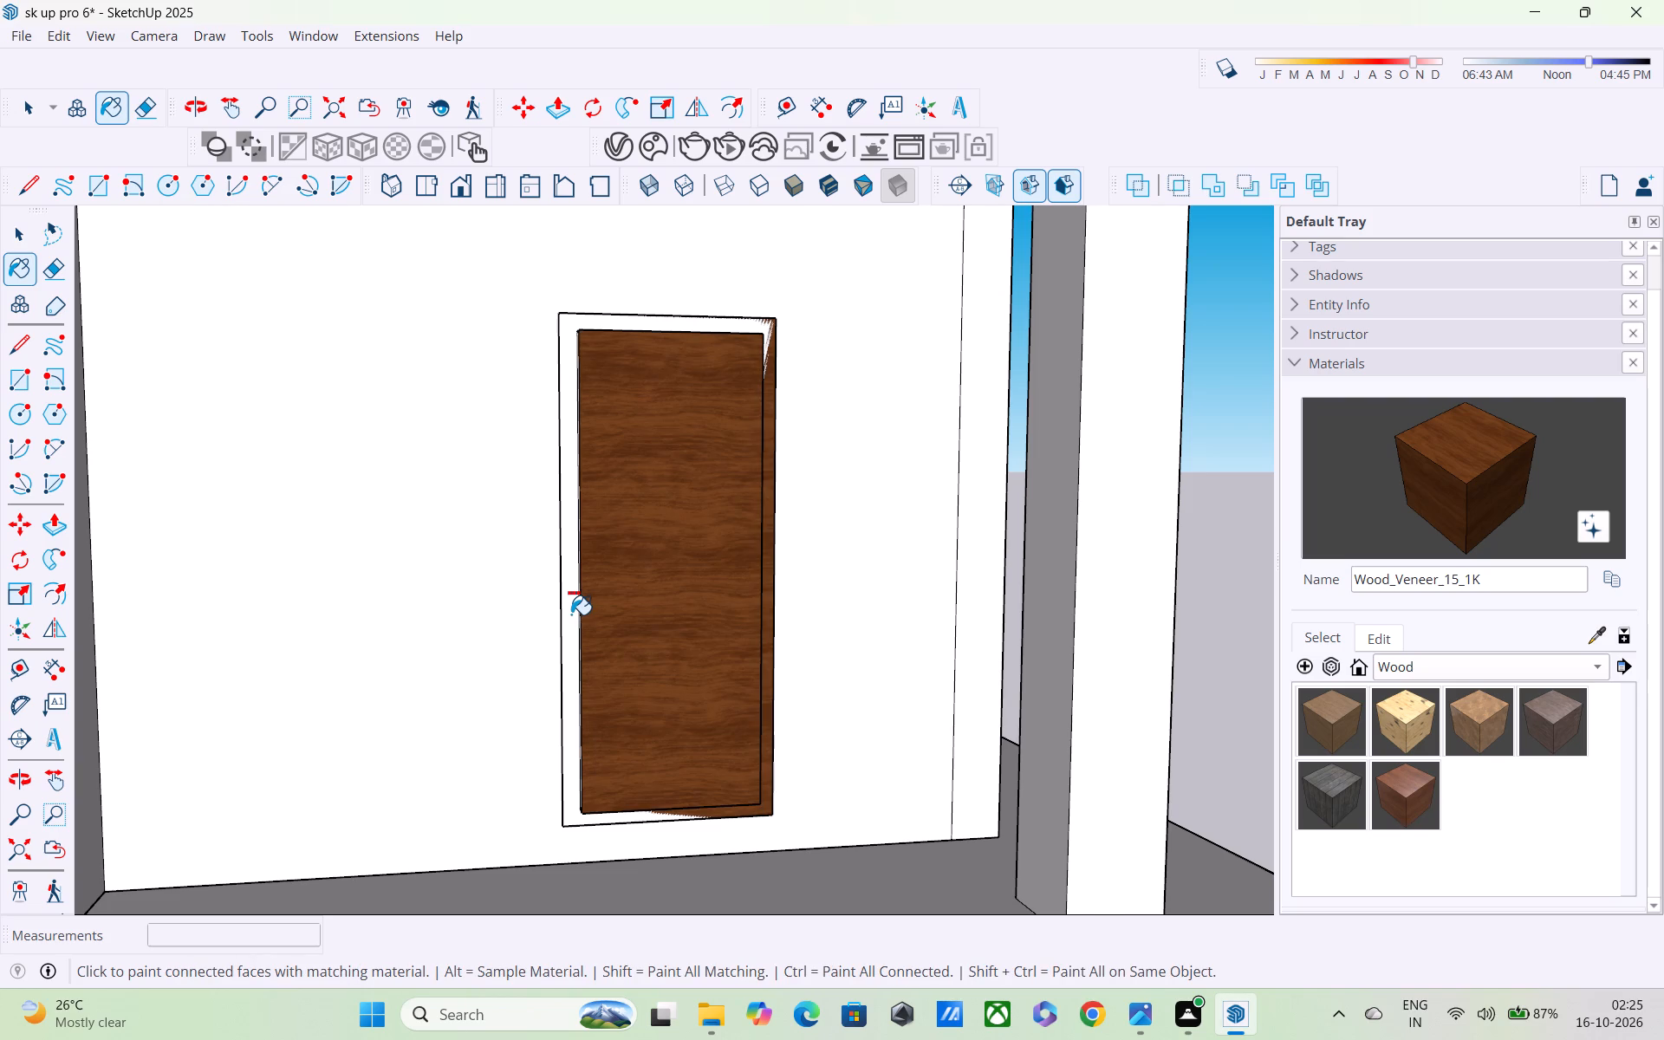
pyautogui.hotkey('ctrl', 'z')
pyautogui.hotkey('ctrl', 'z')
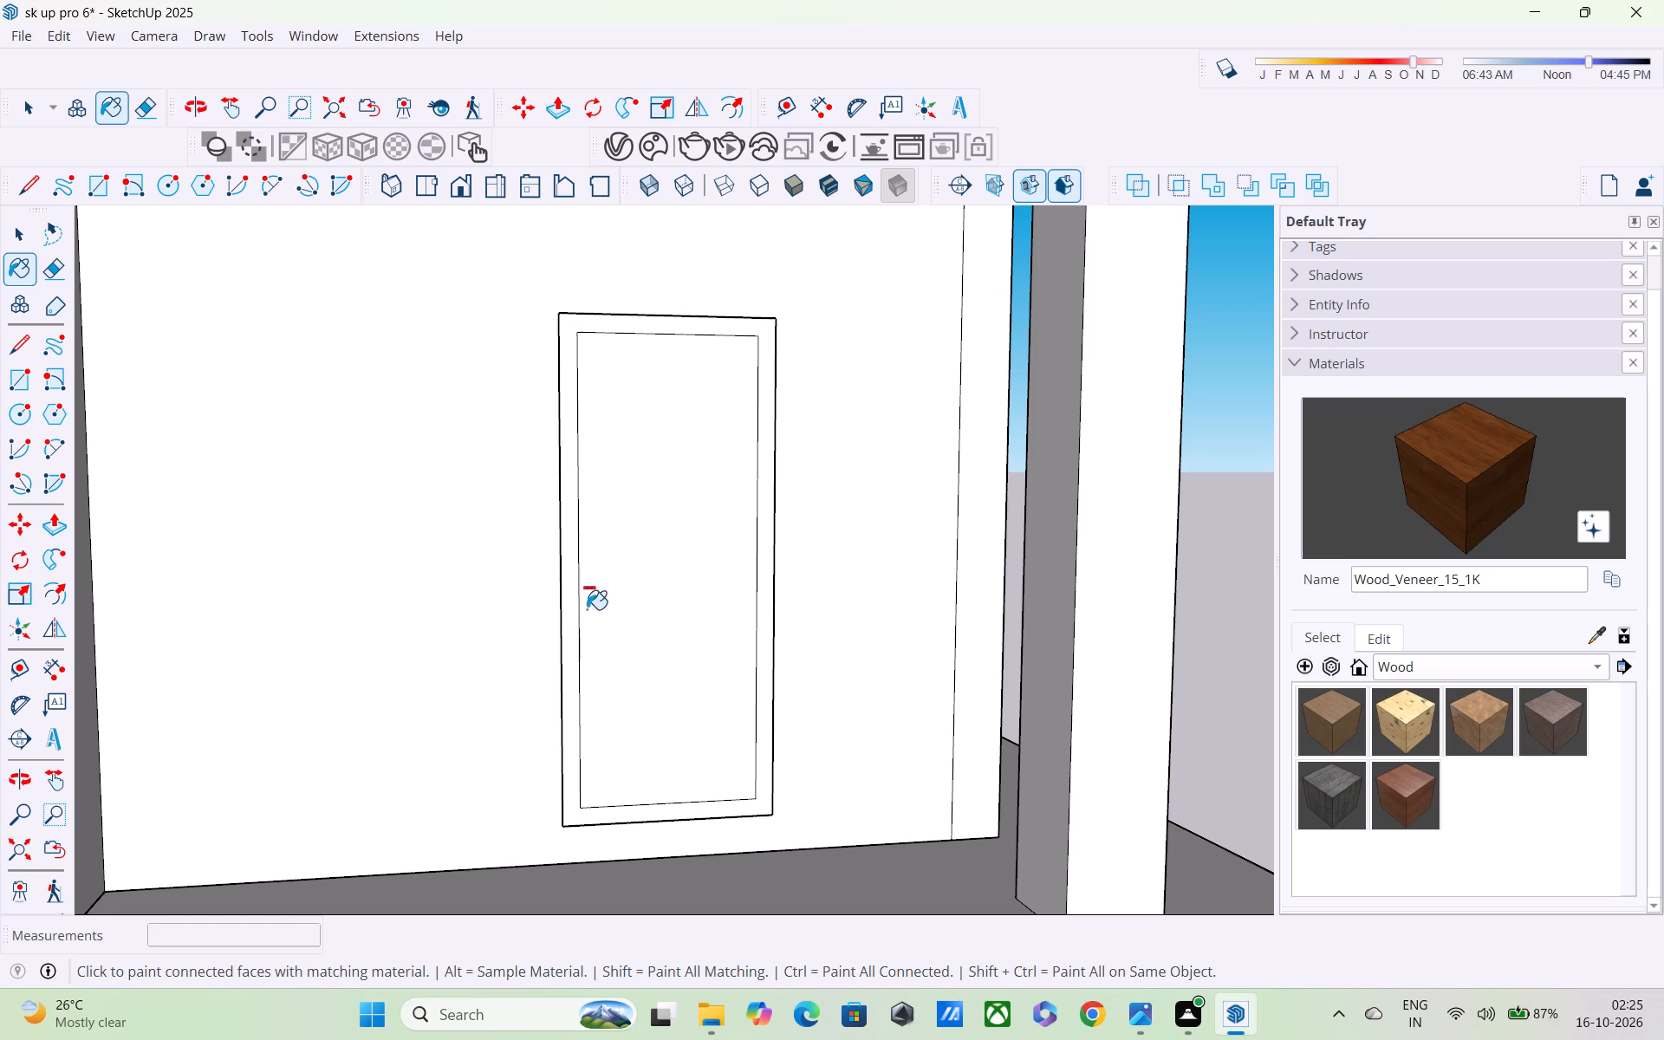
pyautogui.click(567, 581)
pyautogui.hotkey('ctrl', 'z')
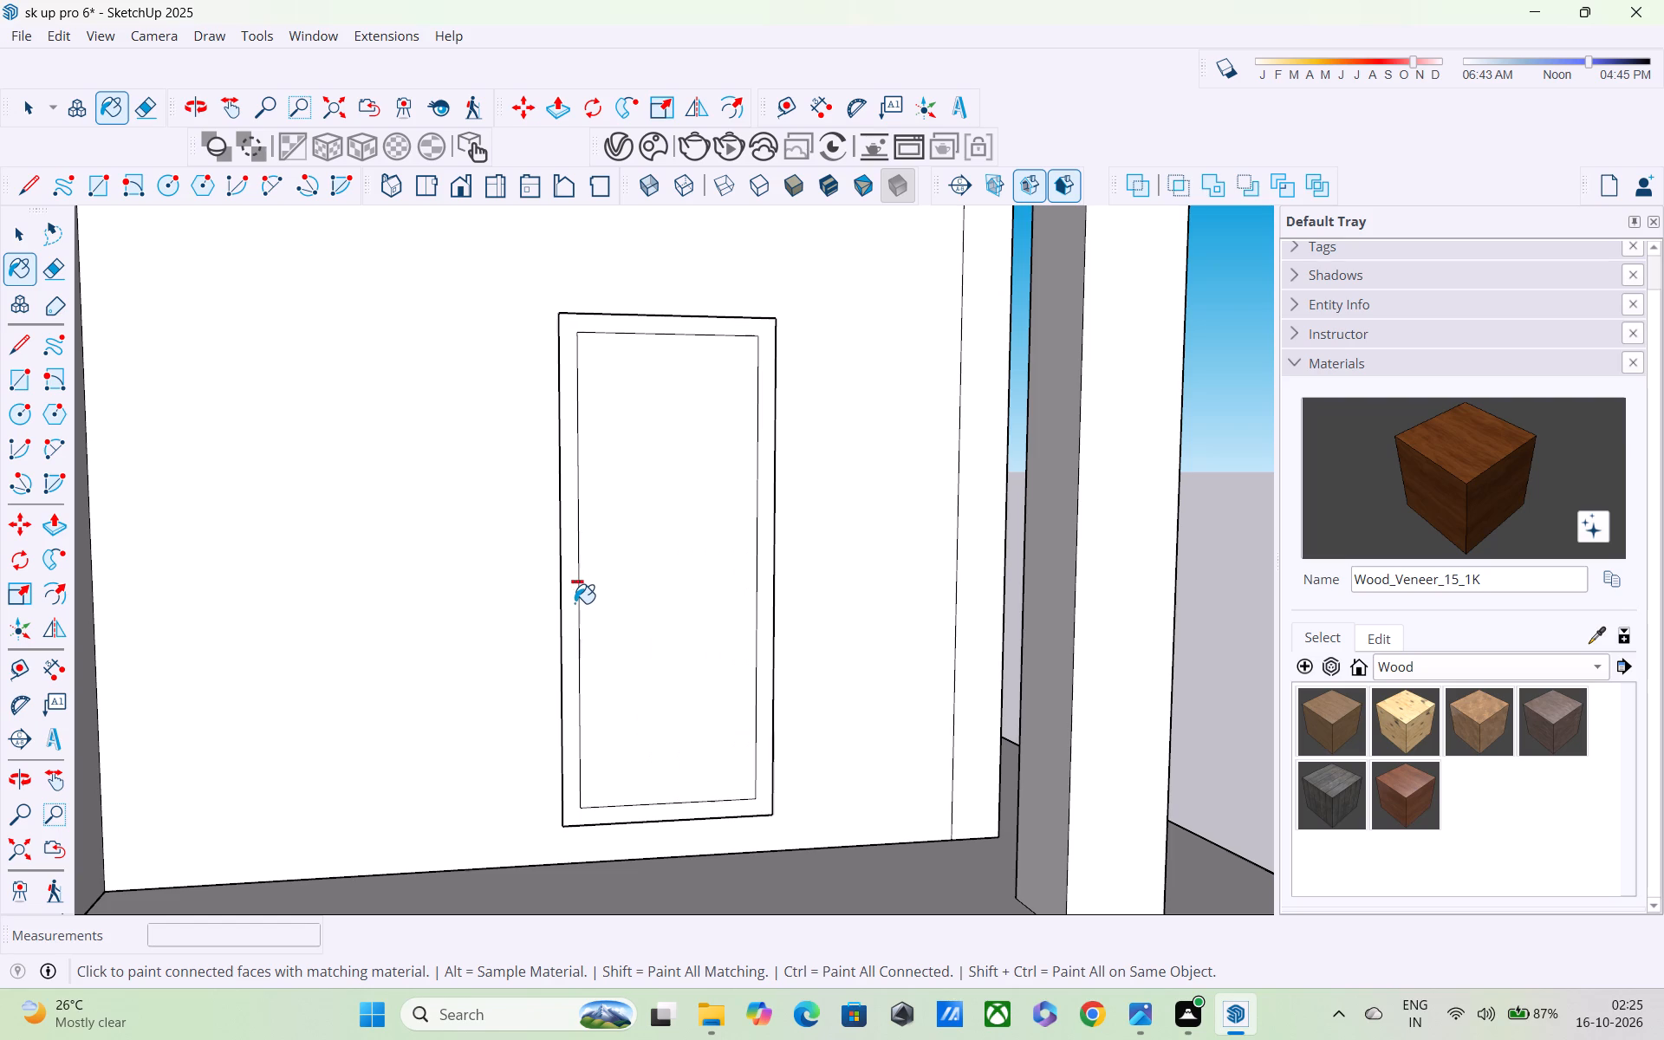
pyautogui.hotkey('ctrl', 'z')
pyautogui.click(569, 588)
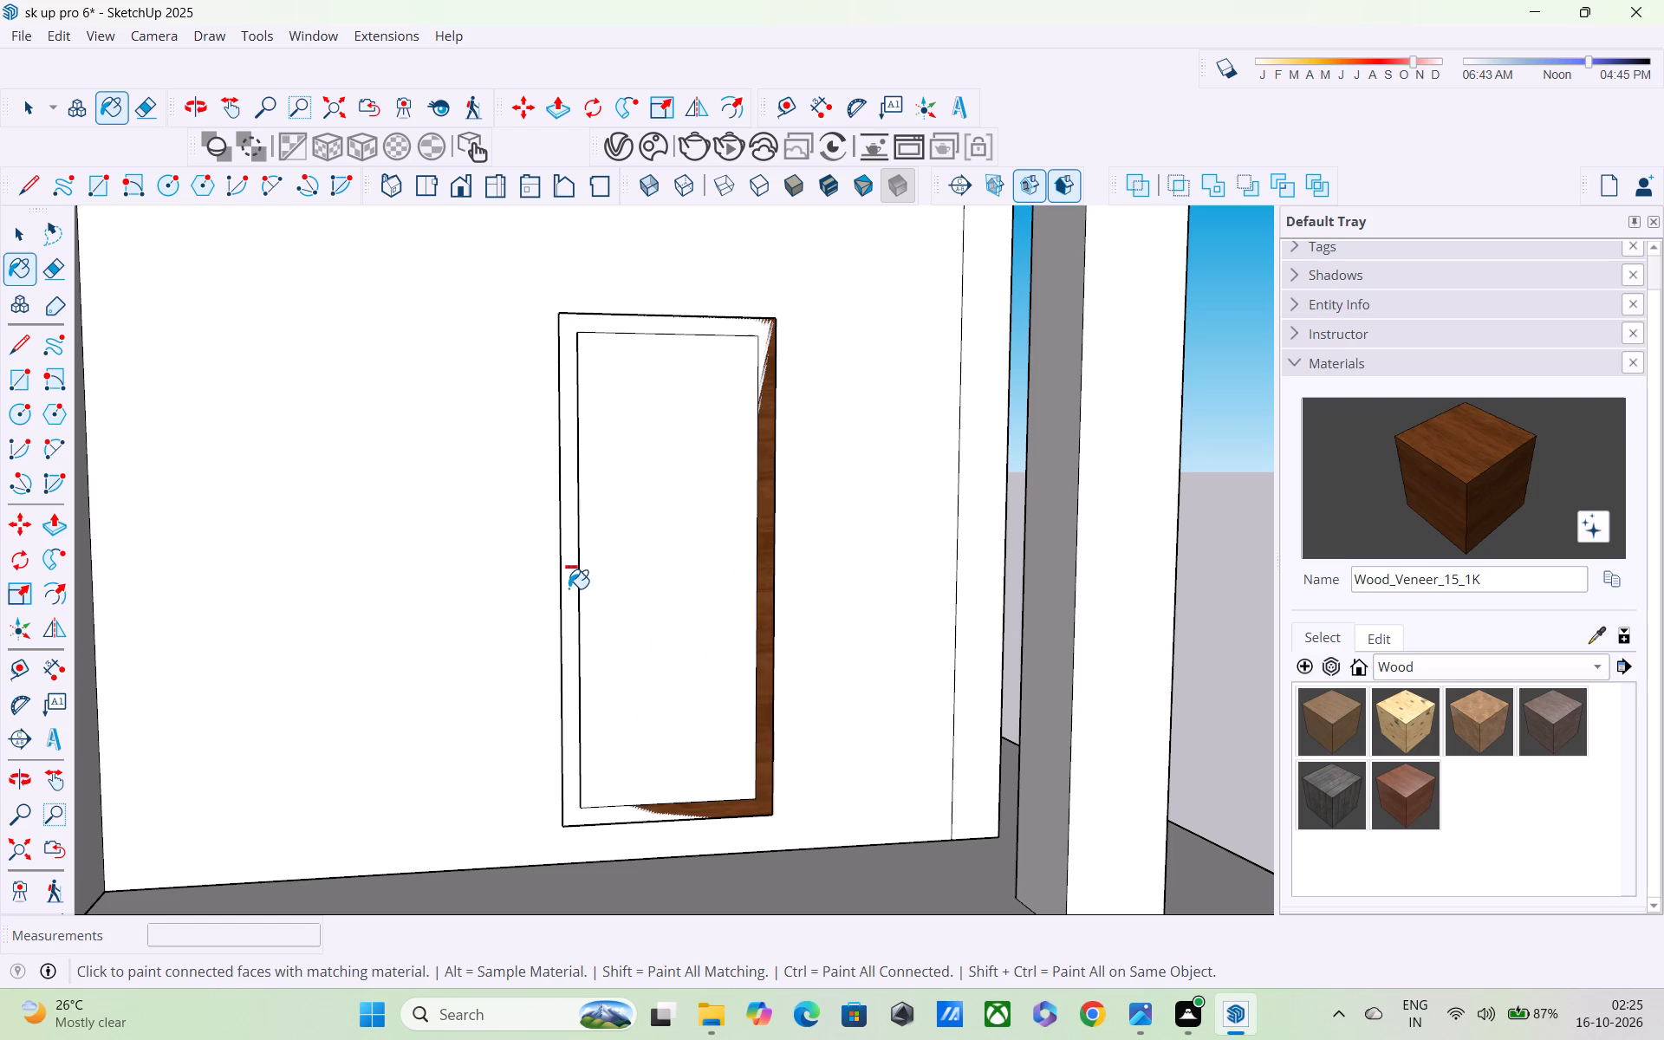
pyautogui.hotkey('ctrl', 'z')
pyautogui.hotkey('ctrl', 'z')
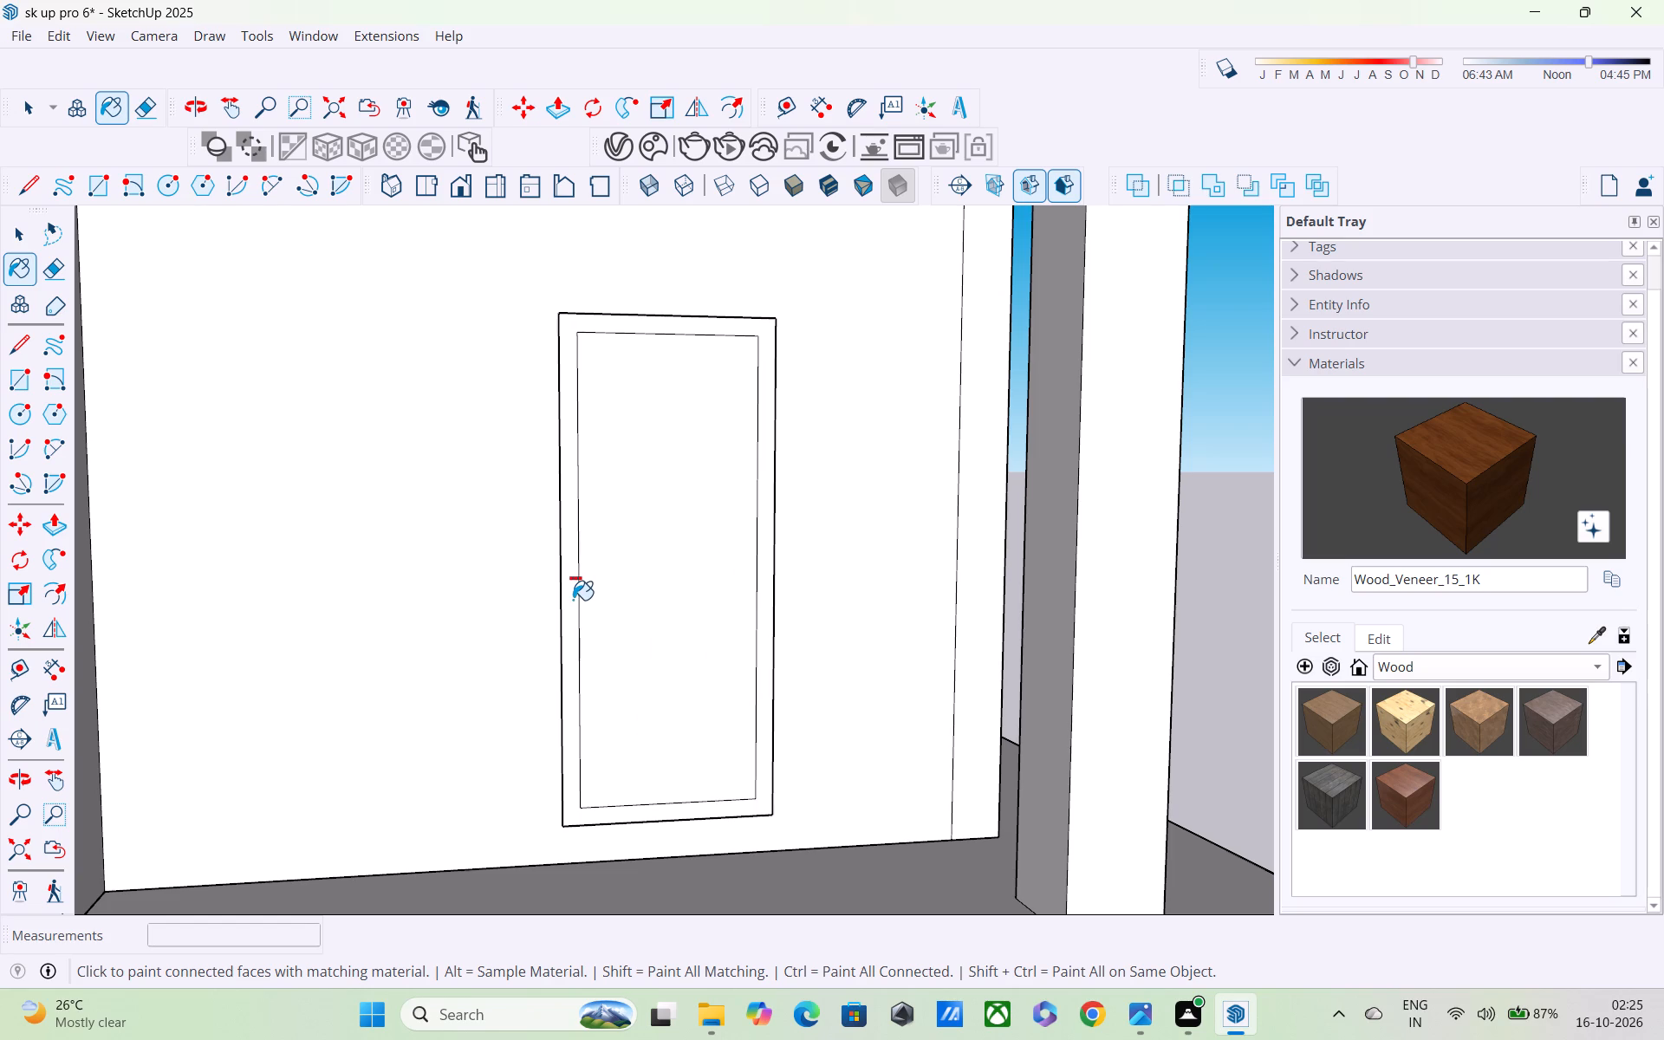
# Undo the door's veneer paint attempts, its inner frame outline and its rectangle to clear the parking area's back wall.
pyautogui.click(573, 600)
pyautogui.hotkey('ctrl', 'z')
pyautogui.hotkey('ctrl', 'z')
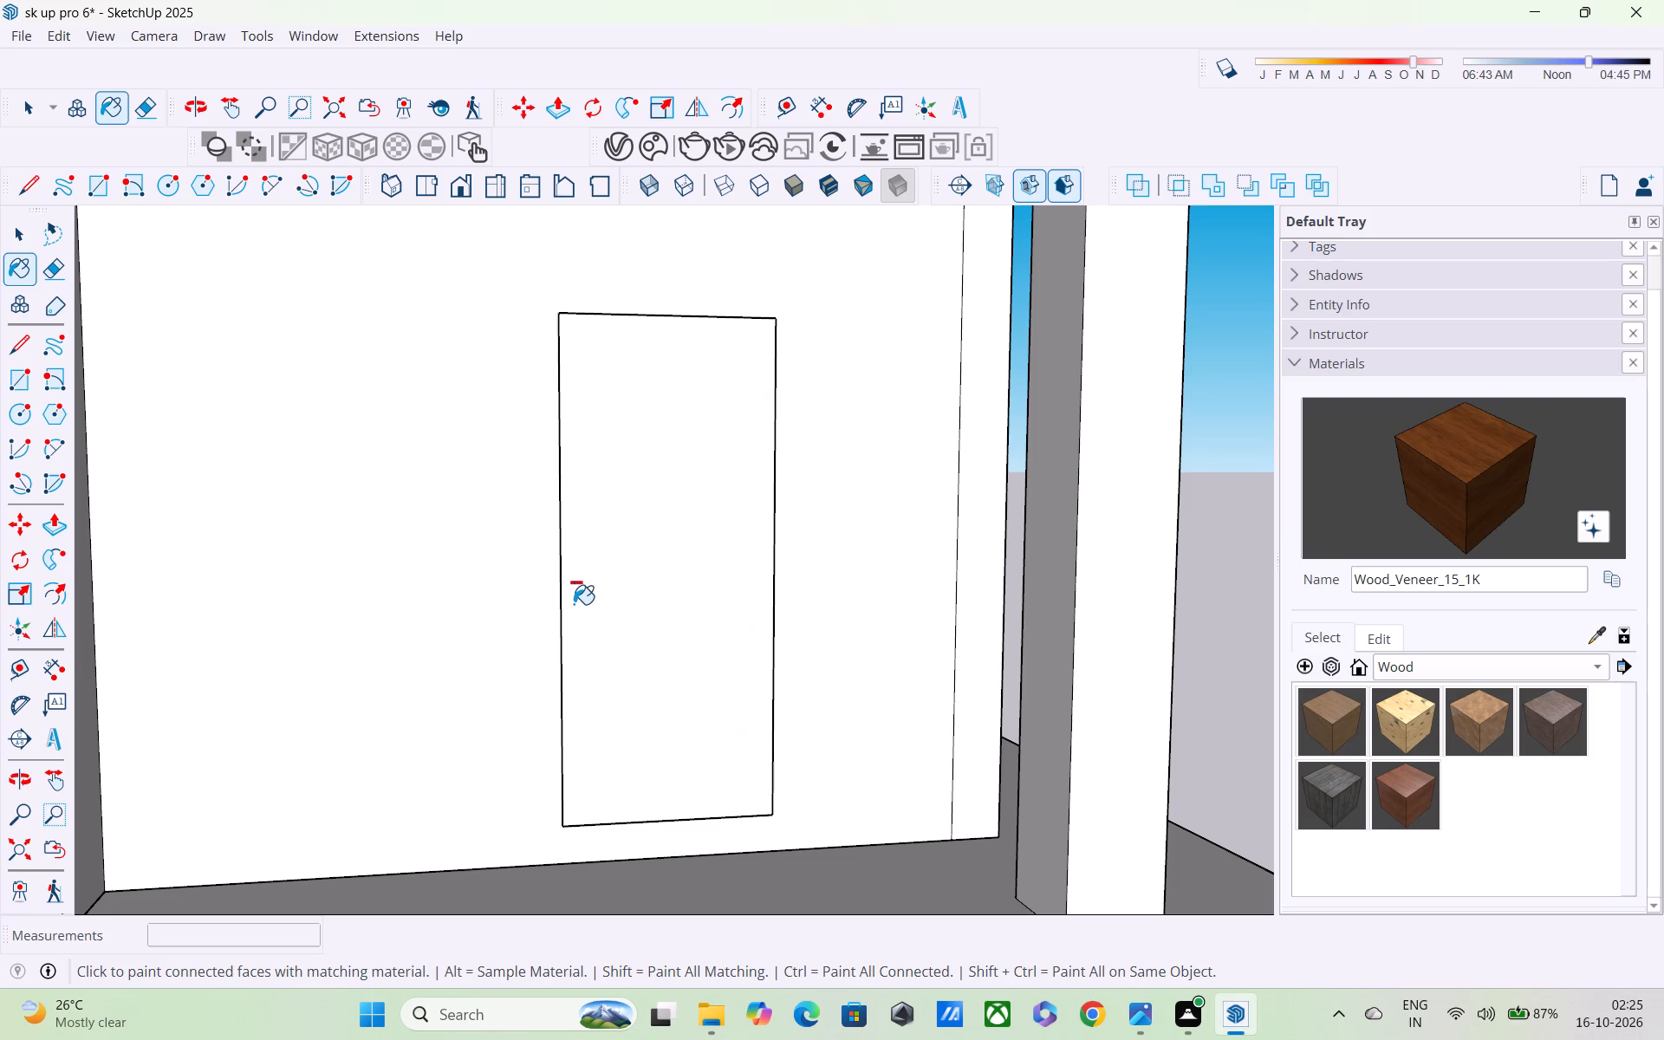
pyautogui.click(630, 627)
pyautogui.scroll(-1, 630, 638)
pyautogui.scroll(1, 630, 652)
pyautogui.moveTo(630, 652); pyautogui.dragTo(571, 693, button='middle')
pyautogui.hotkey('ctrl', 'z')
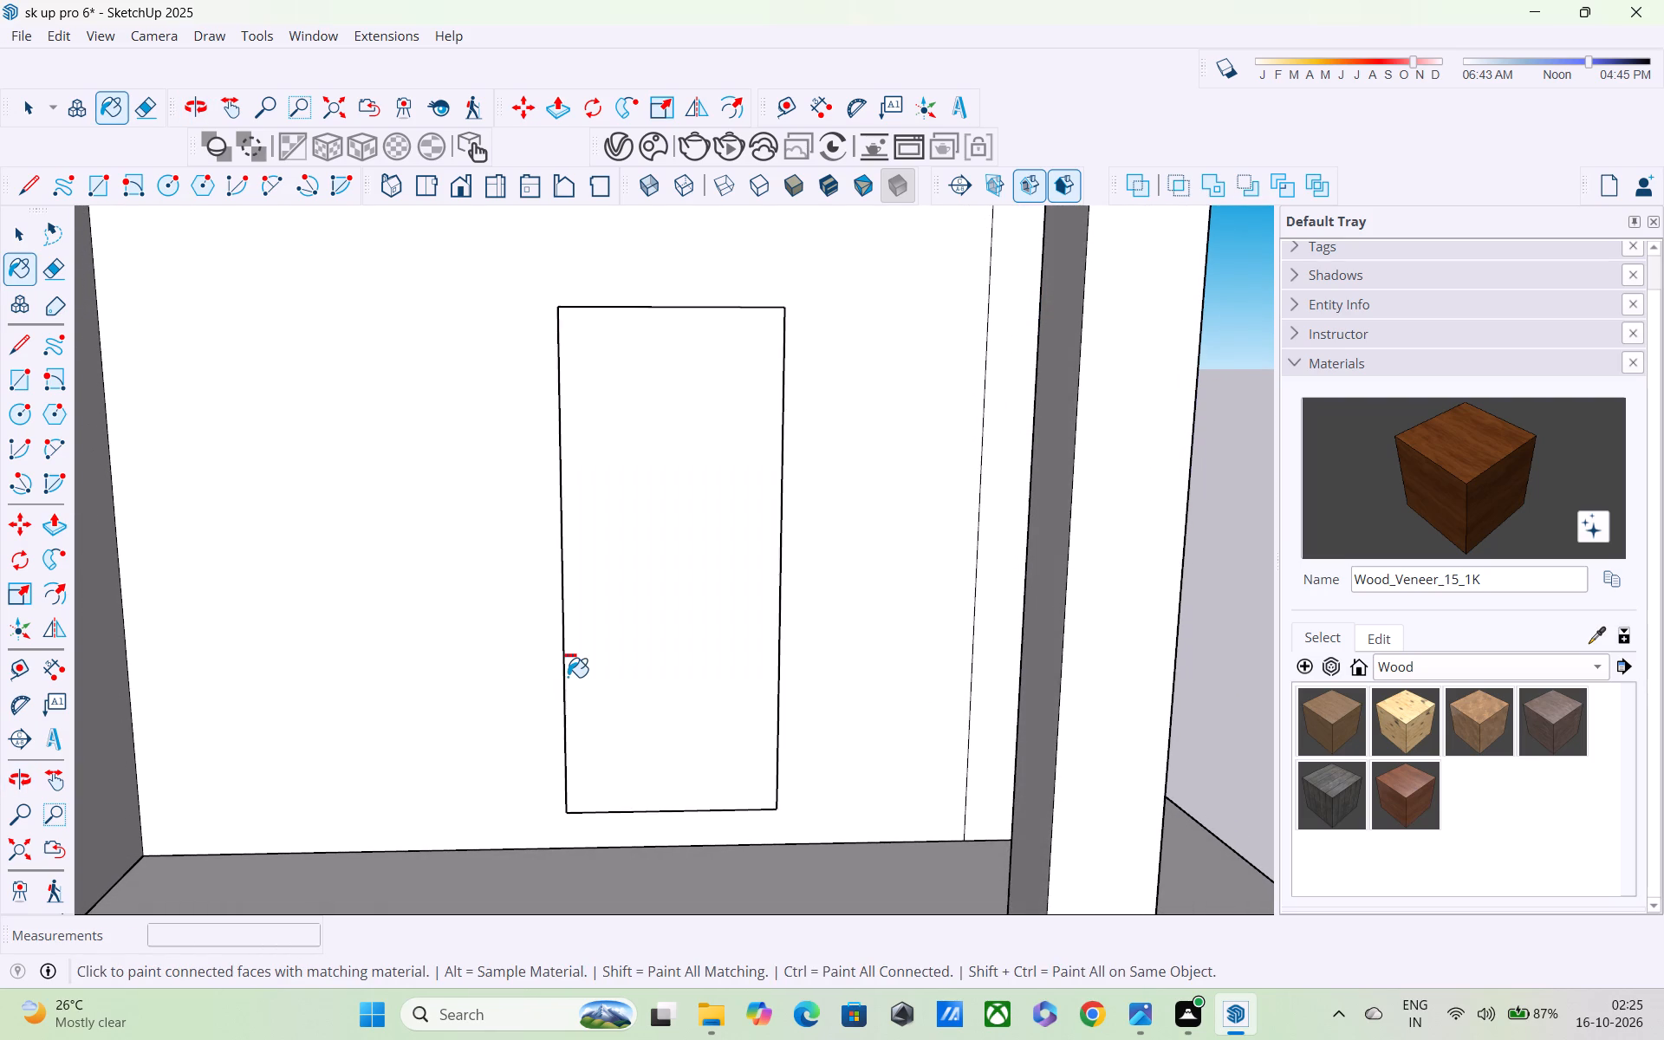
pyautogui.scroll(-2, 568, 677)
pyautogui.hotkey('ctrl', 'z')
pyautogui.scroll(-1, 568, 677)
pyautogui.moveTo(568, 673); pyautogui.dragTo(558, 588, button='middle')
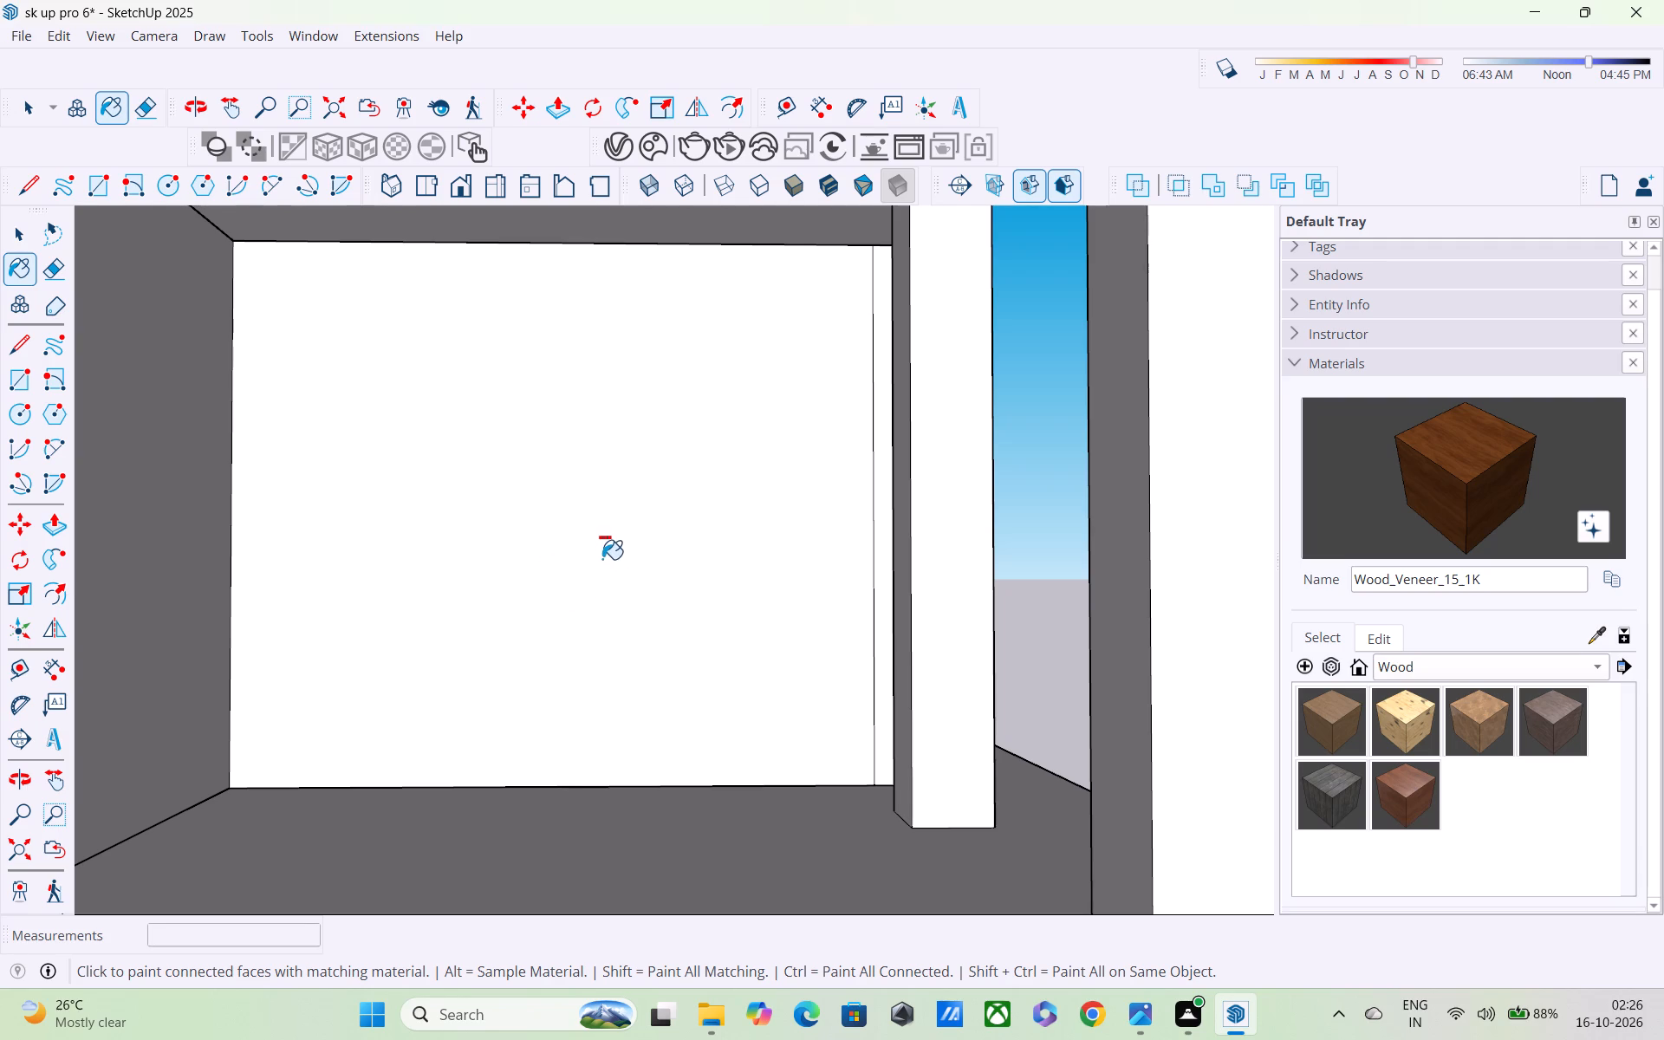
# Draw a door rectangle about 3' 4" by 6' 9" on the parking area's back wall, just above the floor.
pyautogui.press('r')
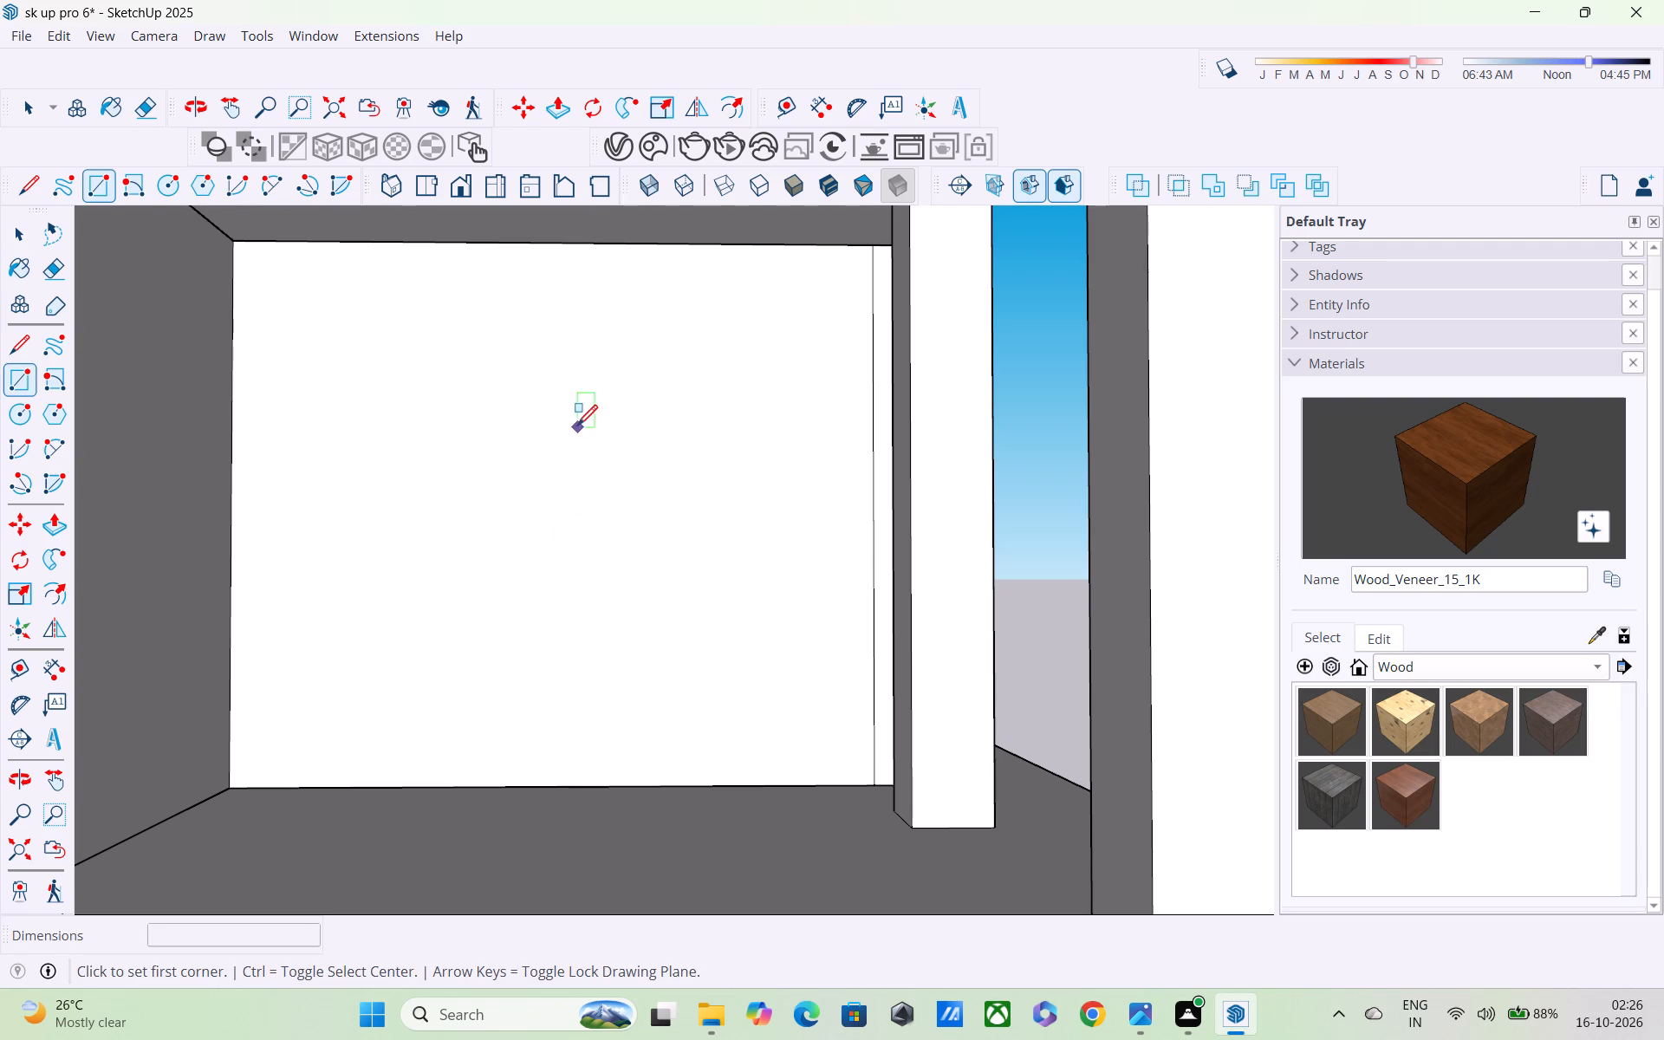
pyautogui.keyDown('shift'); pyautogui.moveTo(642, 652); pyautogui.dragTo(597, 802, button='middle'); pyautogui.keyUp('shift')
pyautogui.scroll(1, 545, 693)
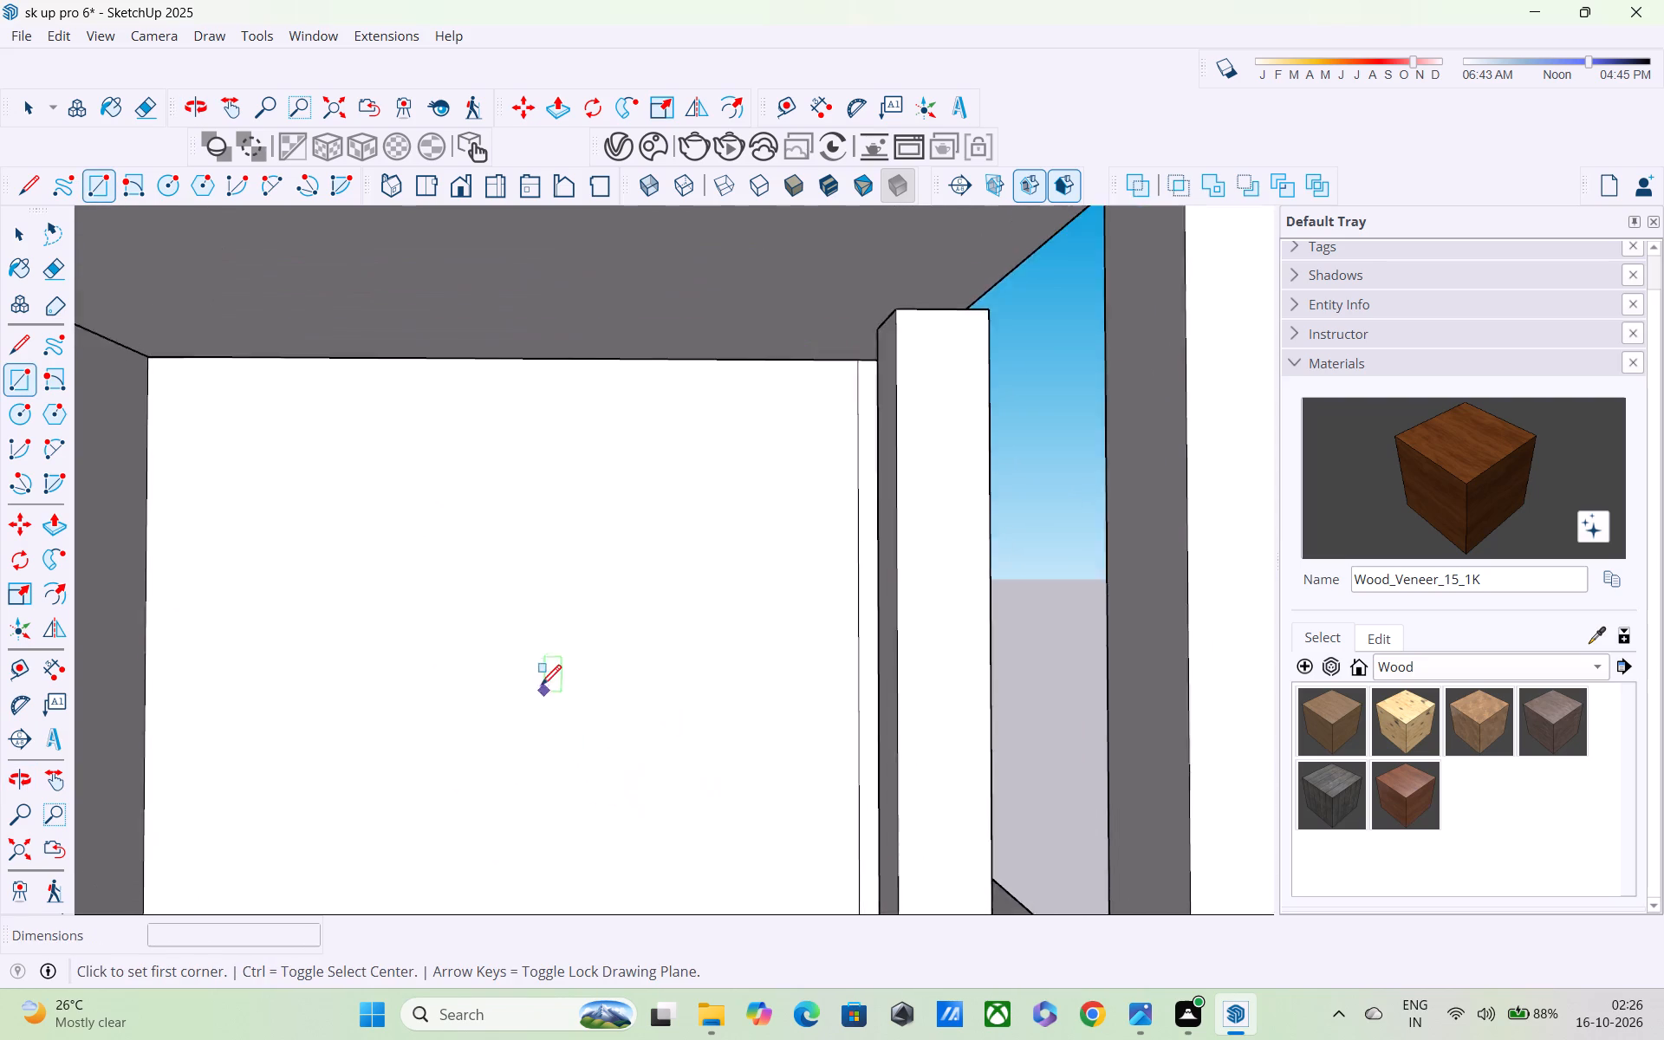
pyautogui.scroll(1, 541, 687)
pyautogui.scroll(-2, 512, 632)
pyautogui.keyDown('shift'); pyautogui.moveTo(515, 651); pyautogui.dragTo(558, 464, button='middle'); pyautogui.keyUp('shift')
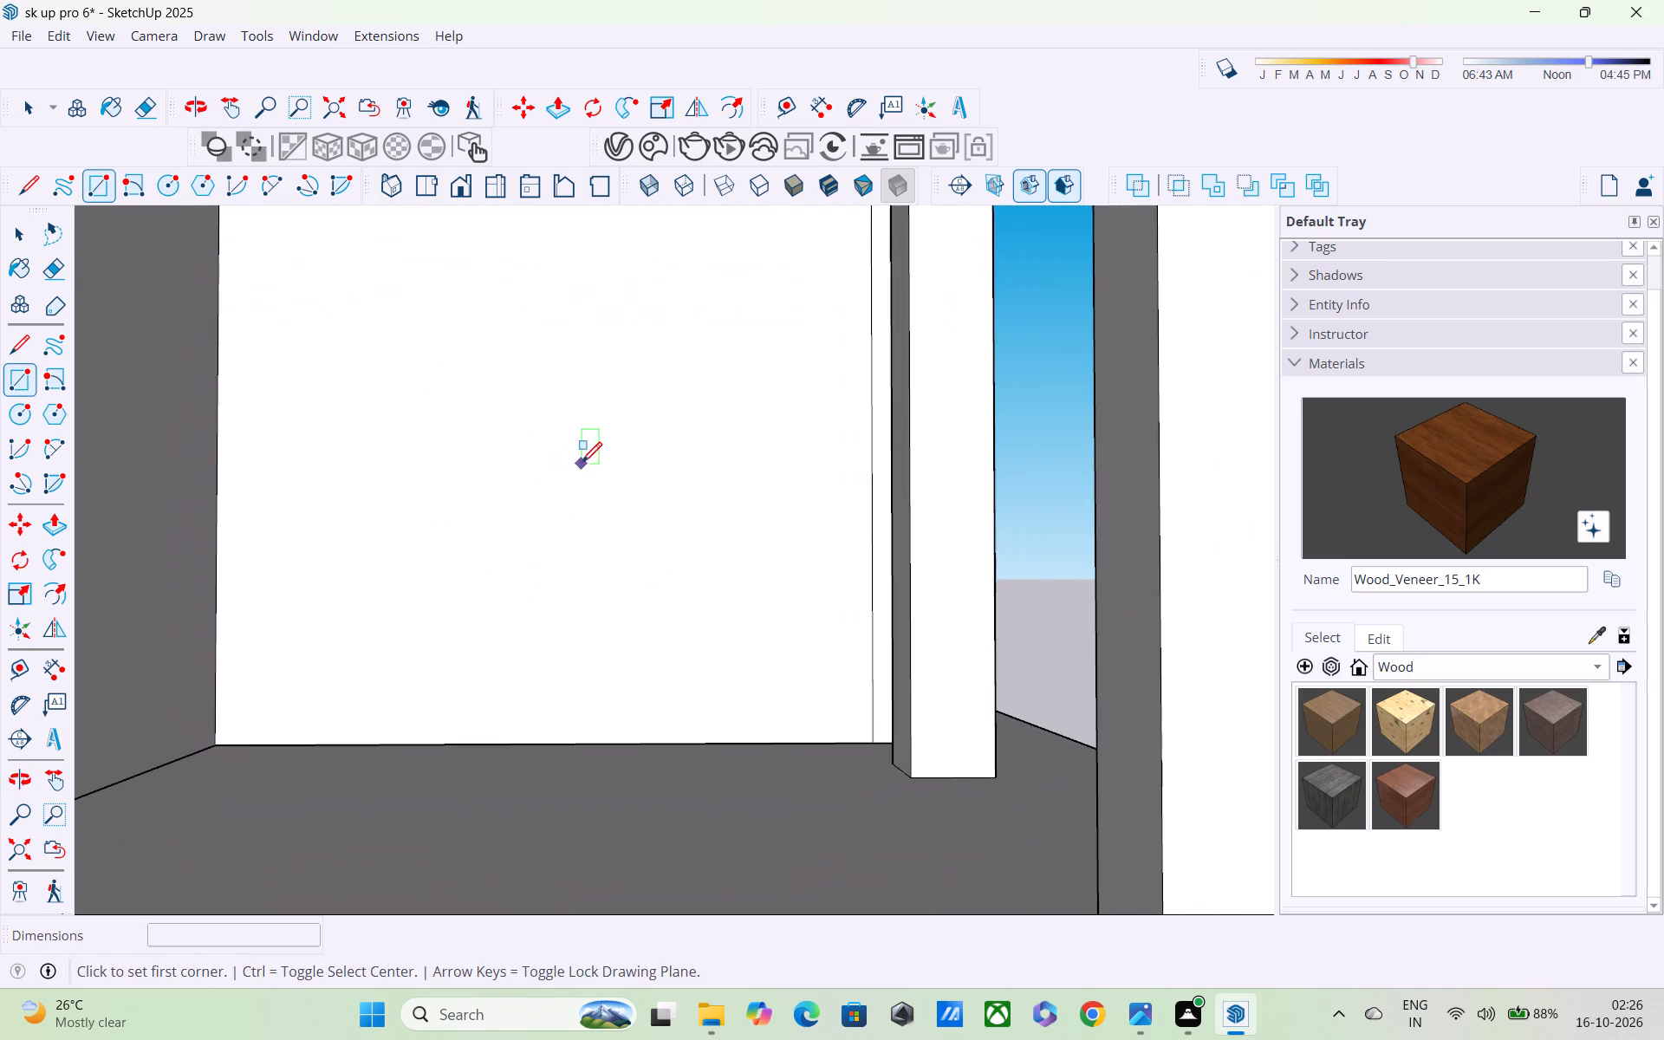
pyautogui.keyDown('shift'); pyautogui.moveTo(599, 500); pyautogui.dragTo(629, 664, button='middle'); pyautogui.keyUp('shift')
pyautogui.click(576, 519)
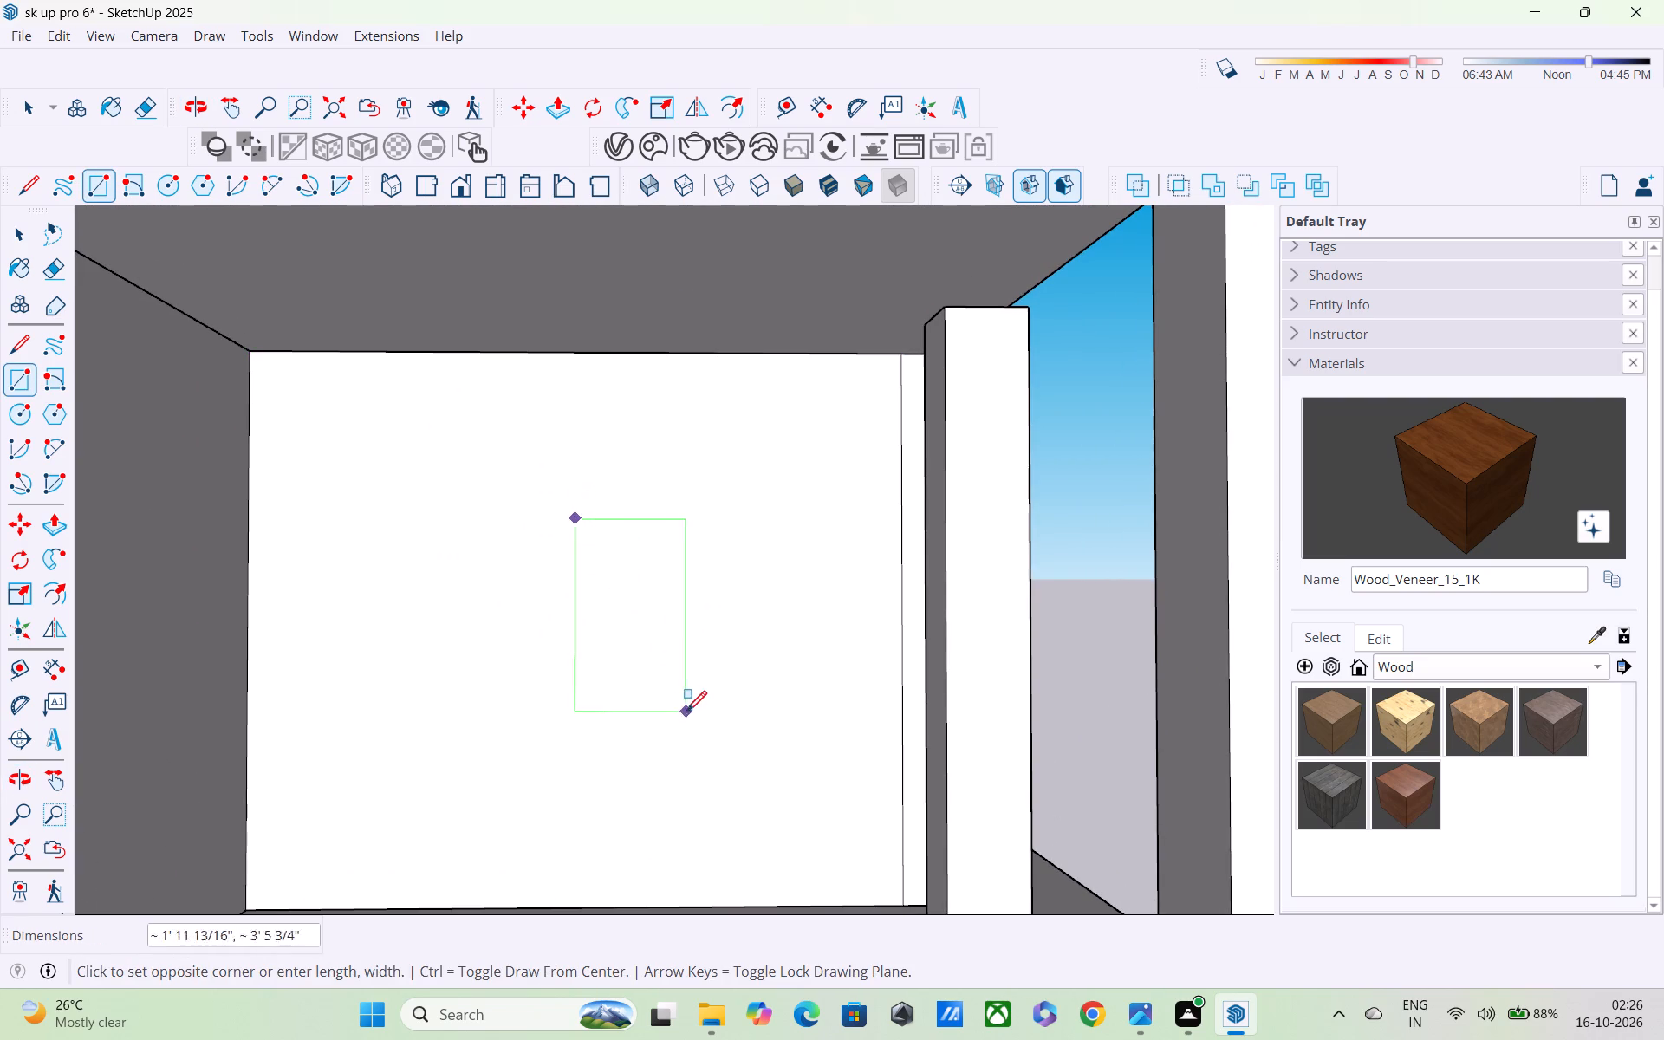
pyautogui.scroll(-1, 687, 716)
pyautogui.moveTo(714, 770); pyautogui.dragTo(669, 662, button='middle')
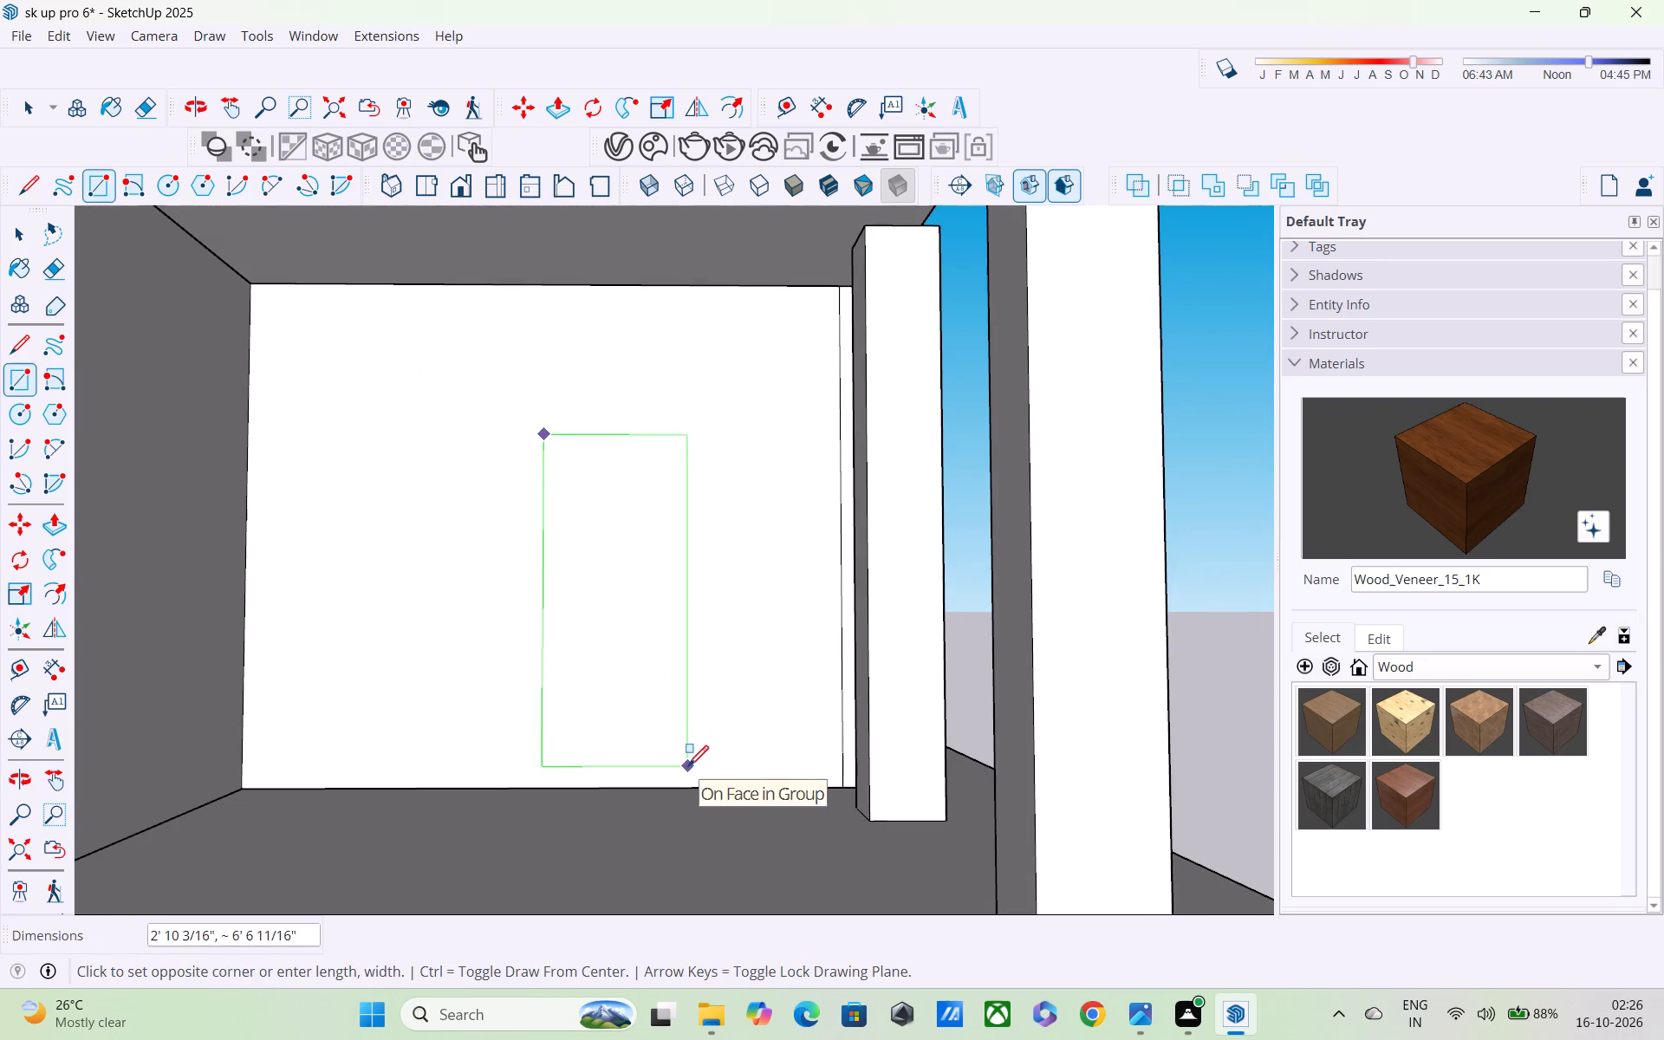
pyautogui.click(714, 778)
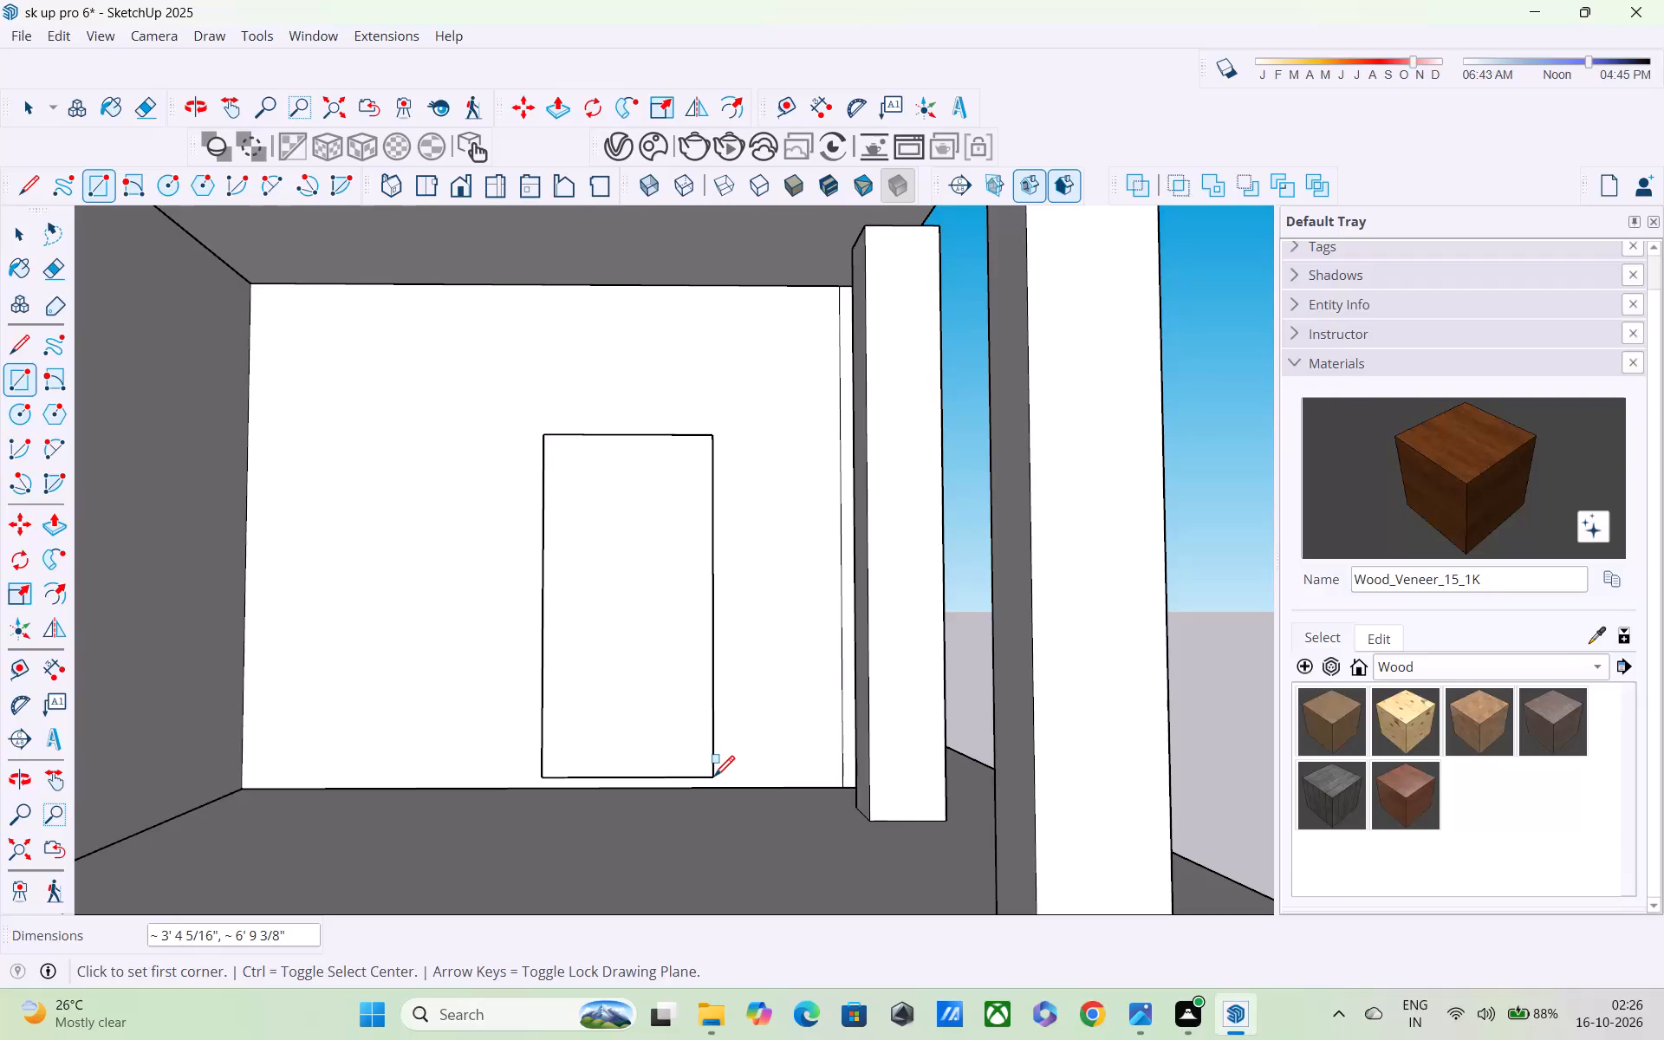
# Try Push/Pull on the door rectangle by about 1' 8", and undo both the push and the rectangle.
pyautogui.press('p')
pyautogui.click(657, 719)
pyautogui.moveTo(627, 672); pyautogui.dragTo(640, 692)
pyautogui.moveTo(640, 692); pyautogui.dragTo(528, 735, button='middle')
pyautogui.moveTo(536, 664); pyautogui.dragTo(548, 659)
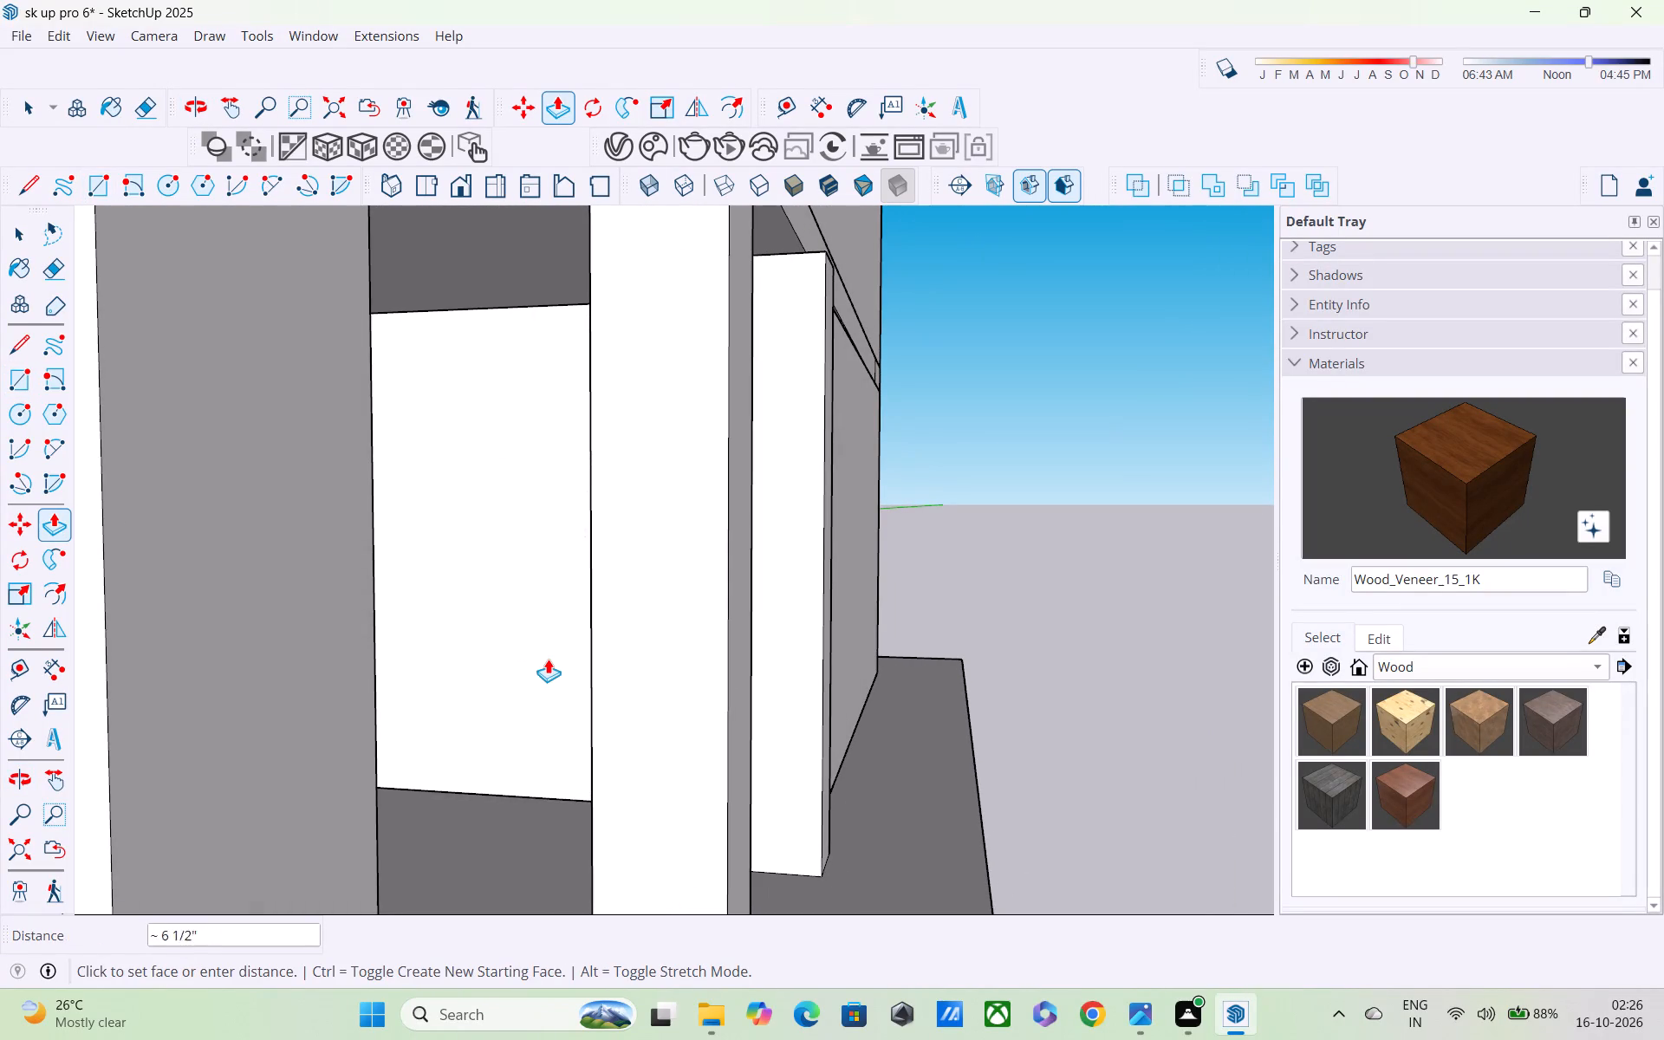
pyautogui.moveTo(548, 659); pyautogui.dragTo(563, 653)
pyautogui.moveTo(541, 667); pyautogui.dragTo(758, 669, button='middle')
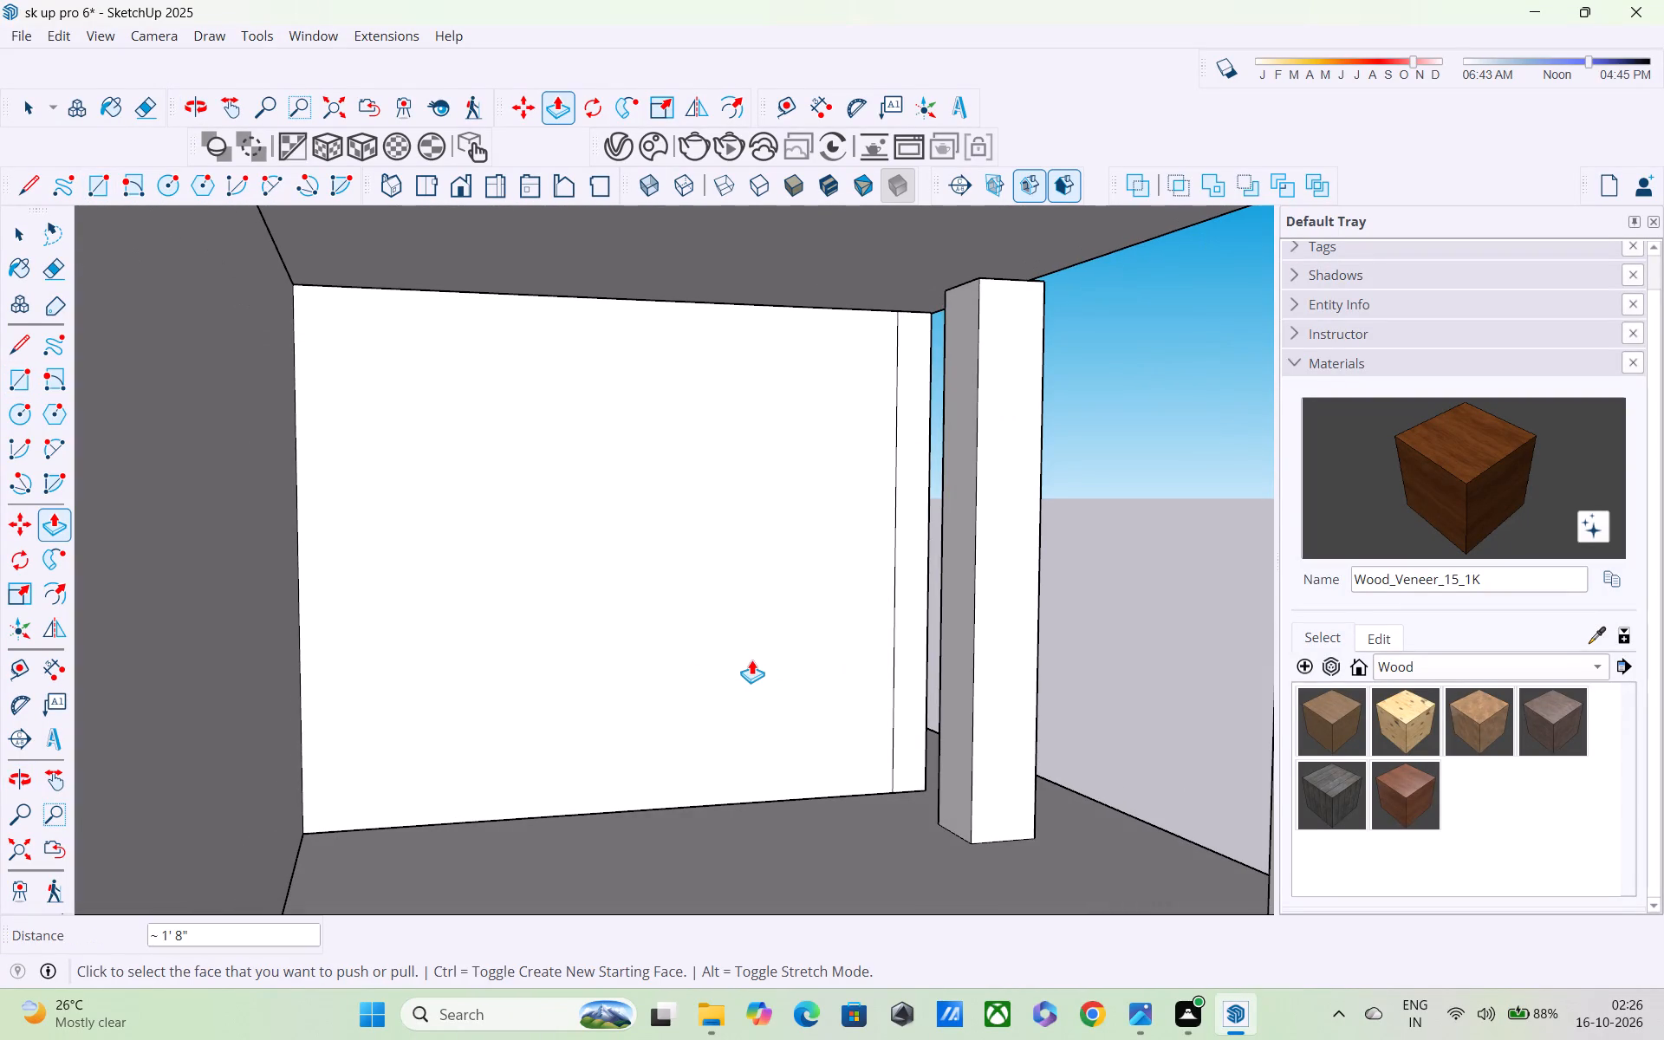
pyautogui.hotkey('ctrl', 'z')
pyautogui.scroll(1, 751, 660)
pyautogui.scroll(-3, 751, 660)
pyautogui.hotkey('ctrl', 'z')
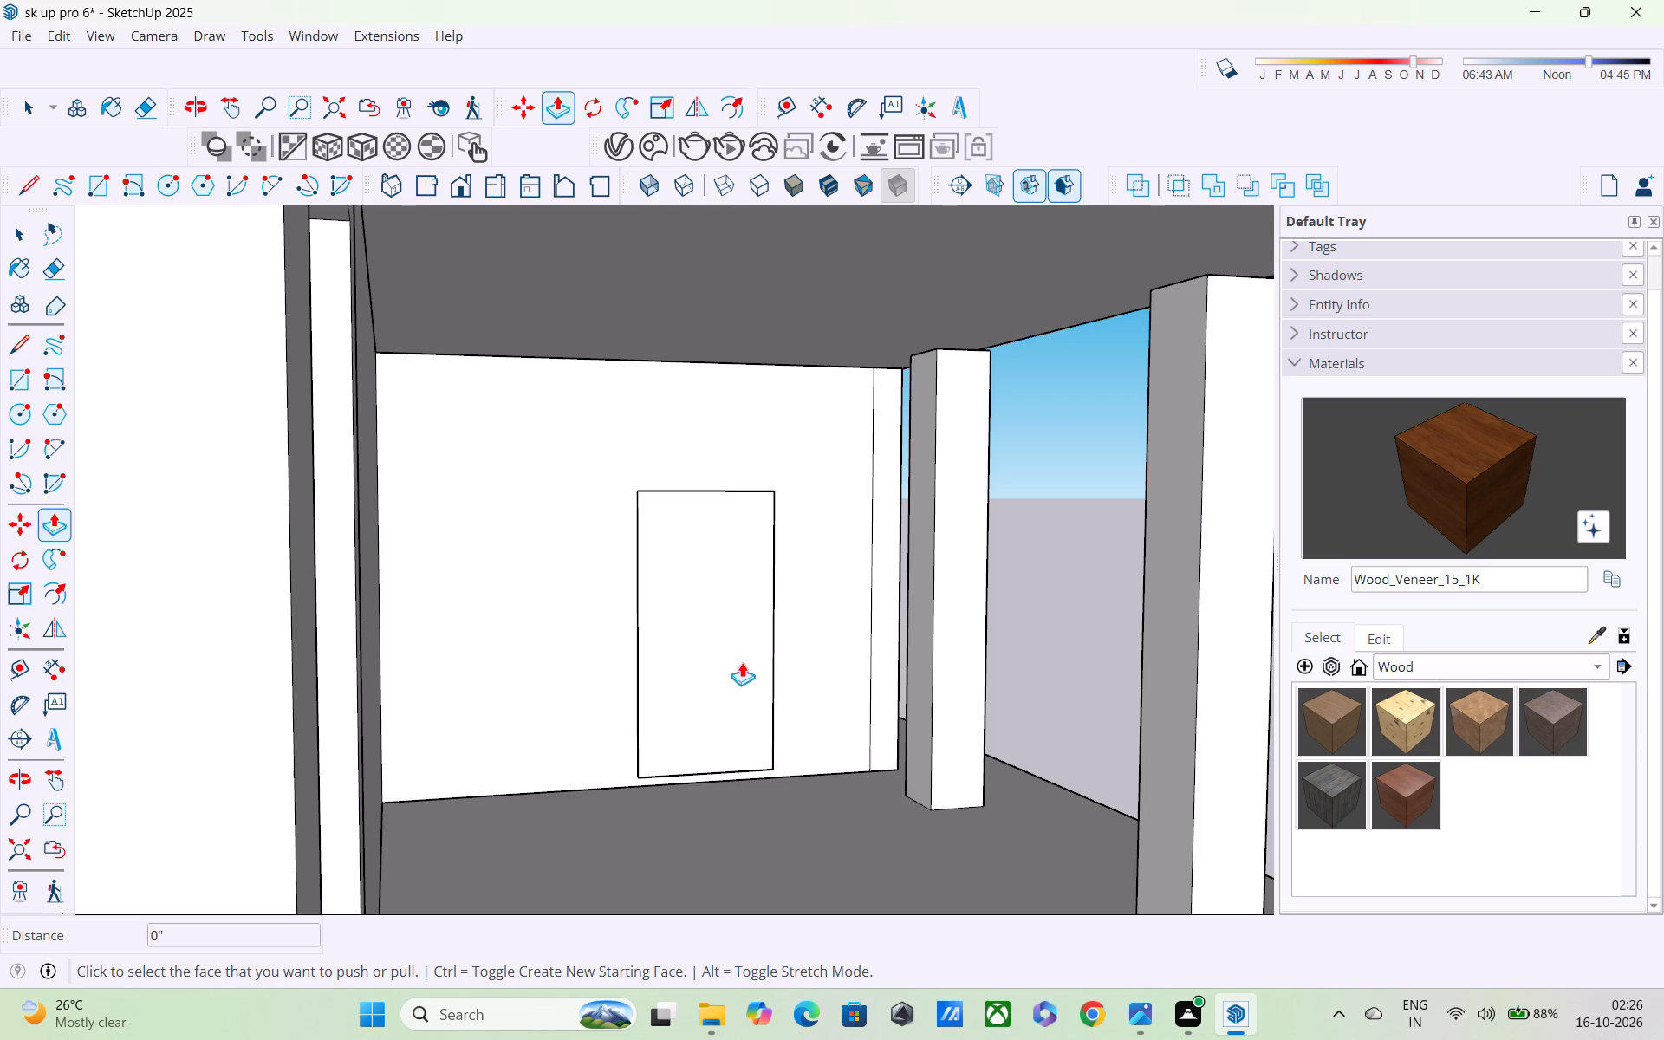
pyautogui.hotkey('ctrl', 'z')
# Place a horizontal guide about 8 1/2" above the floor edge on the parking area's back wall.
pyautogui.scroll(-4, 740, 668)
pyautogui.moveTo(738, 670); pyautogui.dragTo(692, 660, button='middle')
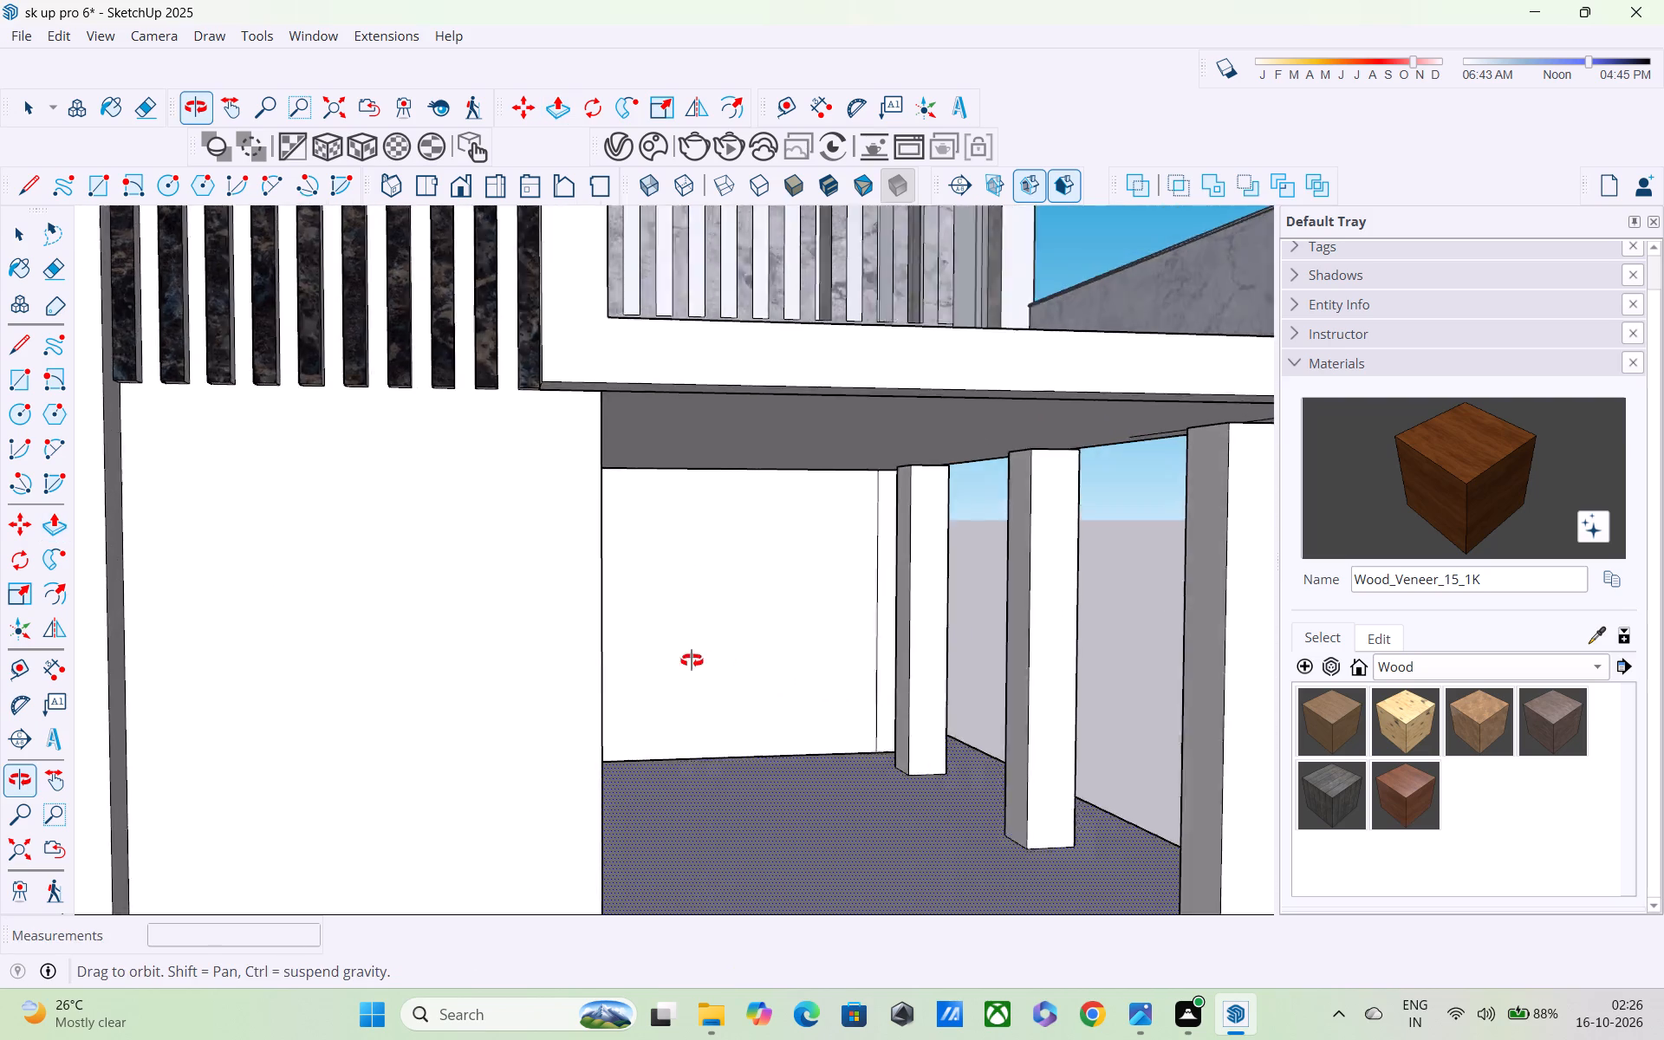
pyautogui.moveTo(692, 660); pyautogui.dragTo(634, 654, button='middle')
pyautogui.scroll(1, 634, 654)
pyautogui.scroll(-7, 631, 654)
pyautogui.moveTo(697, 725); pyautogui.dragTo(631, 679, button='middle')
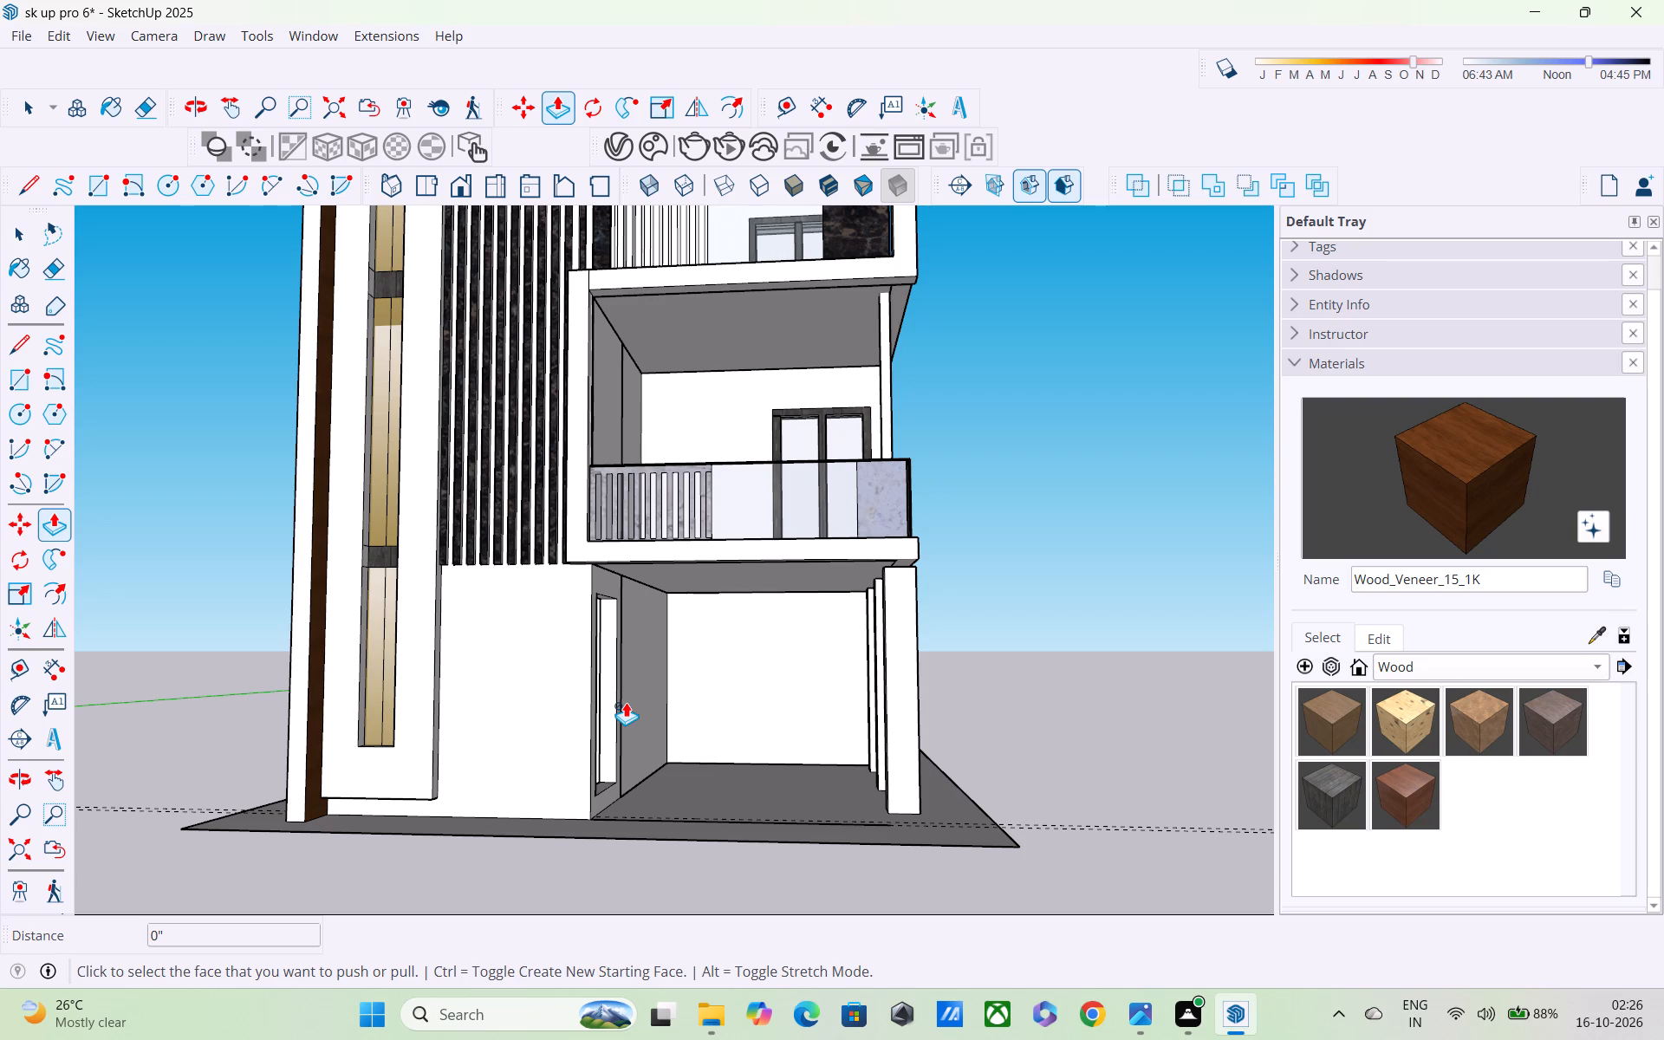
pyautogui.press('l')
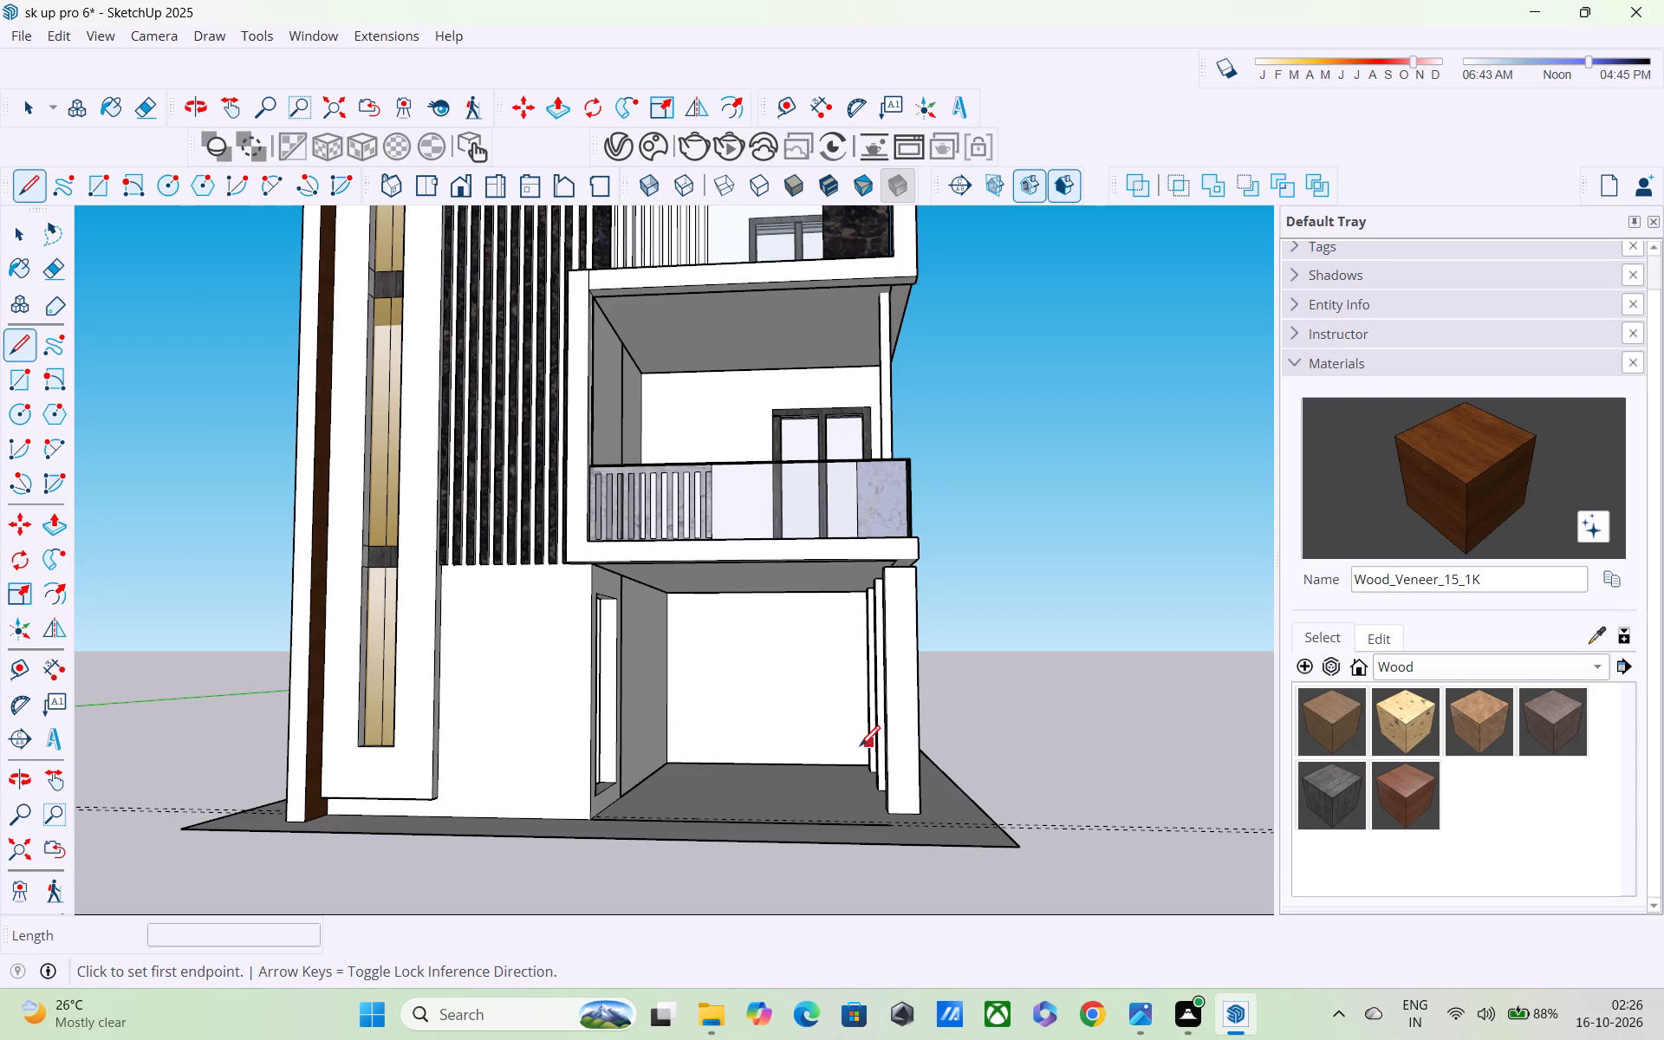
pyautogui.scroll(1, 857, 751)
pyautogui.press('t')
pyautogui.scroll(3, 941, 782)
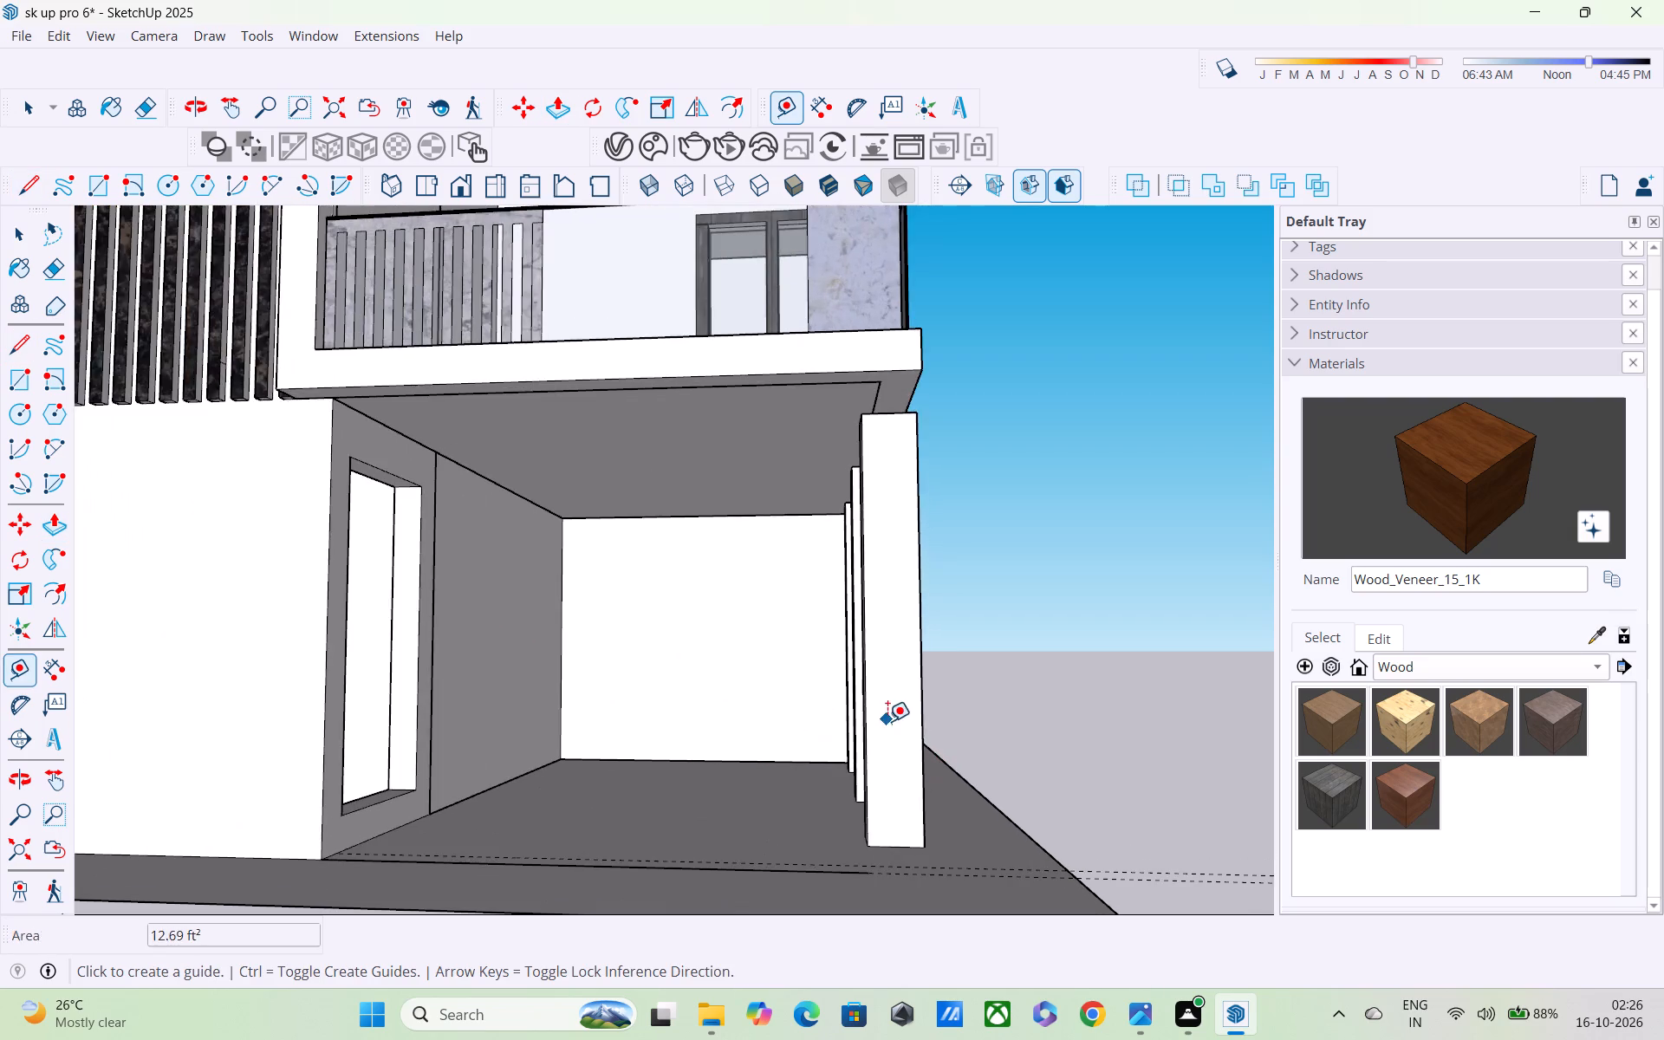
pyautogui.moveTo(887, 720); pyautogui.dragTo(907, 796, button='middle')
pyautogui.scroll(8, 768, 699)
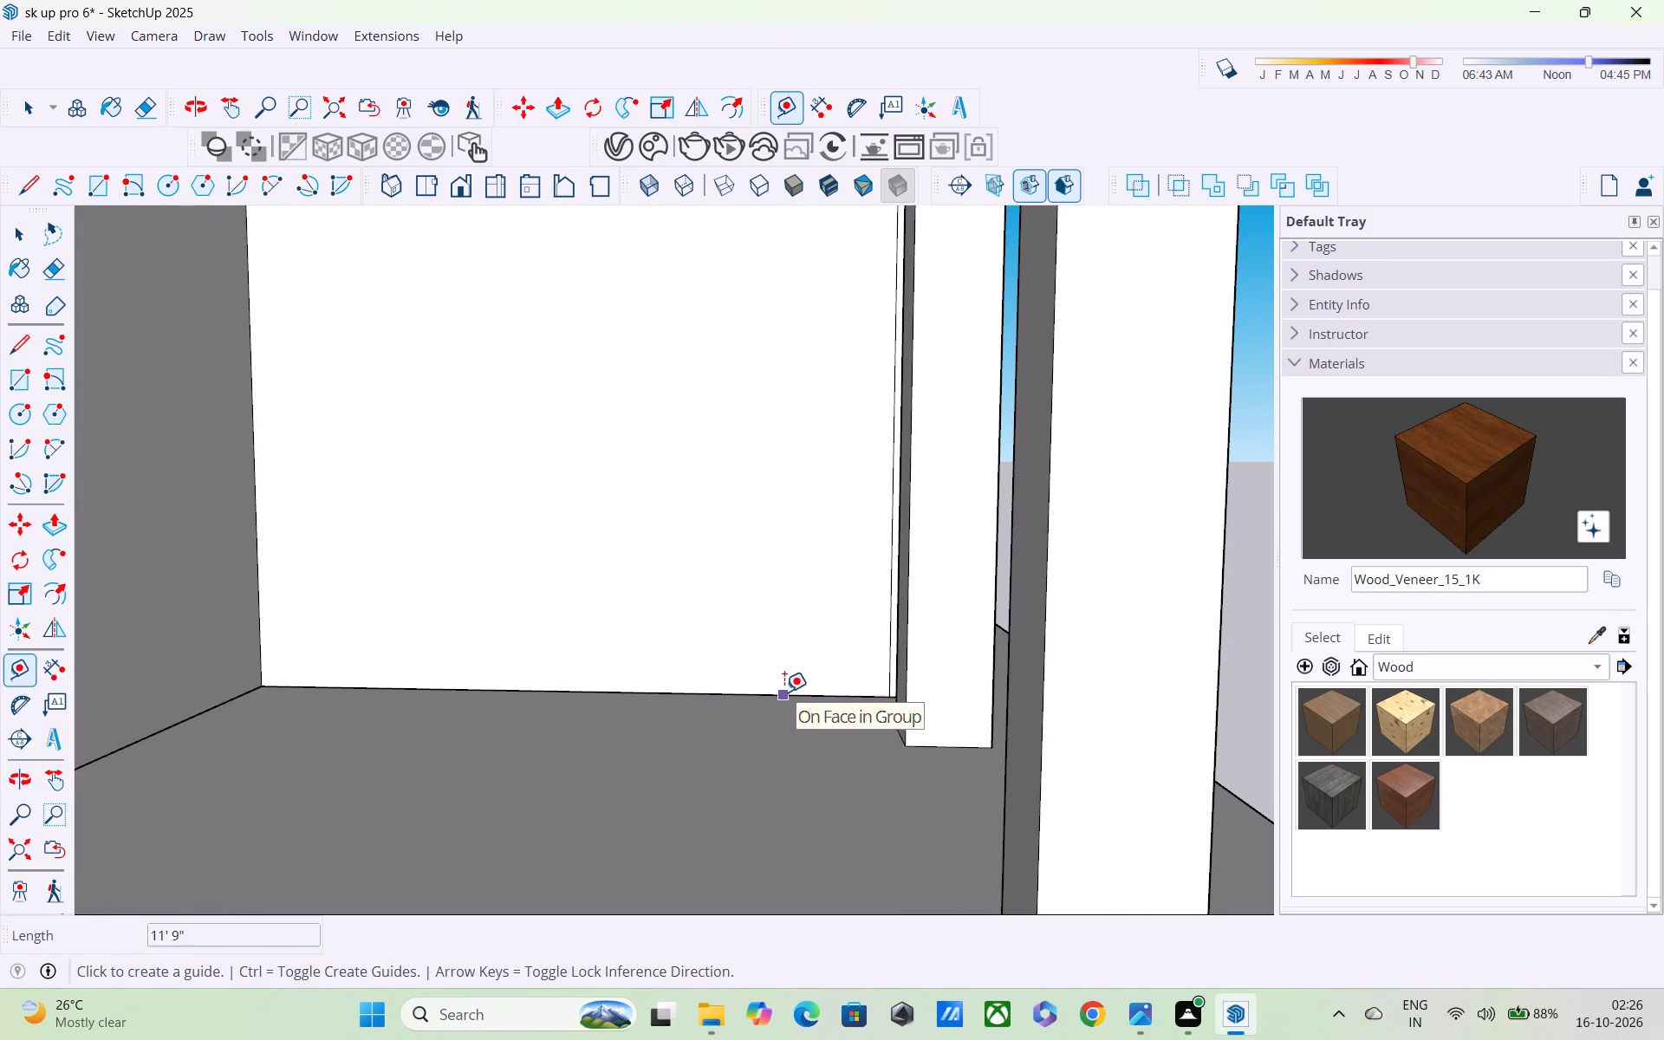
pyautogui.click(784, 692)
pyautogui.click(777, 658)
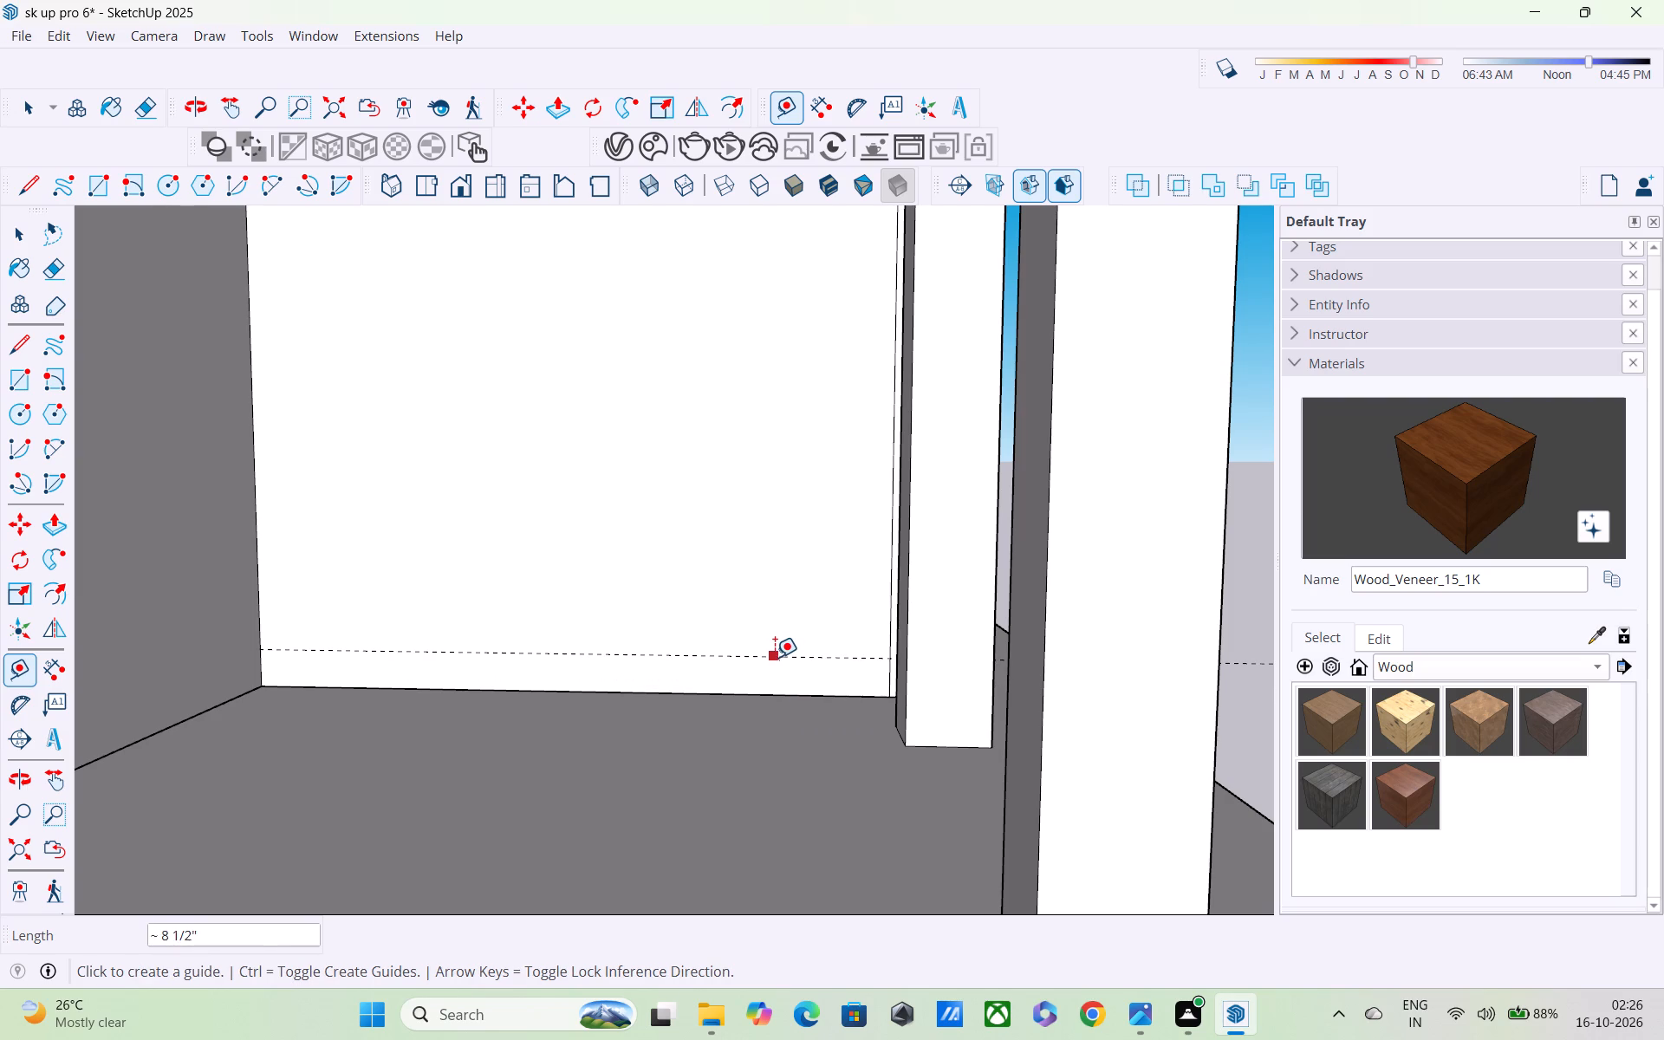
# Place a second horizontal guide 6' above the lower guide on the parking area's back wall.
pyautogui.click(775, 657)
pyautogui.scroll(-4, 768, 467)
pyautogui.moveTo(769, 467); pyautogui.dragTo(777, 623, button='middle')
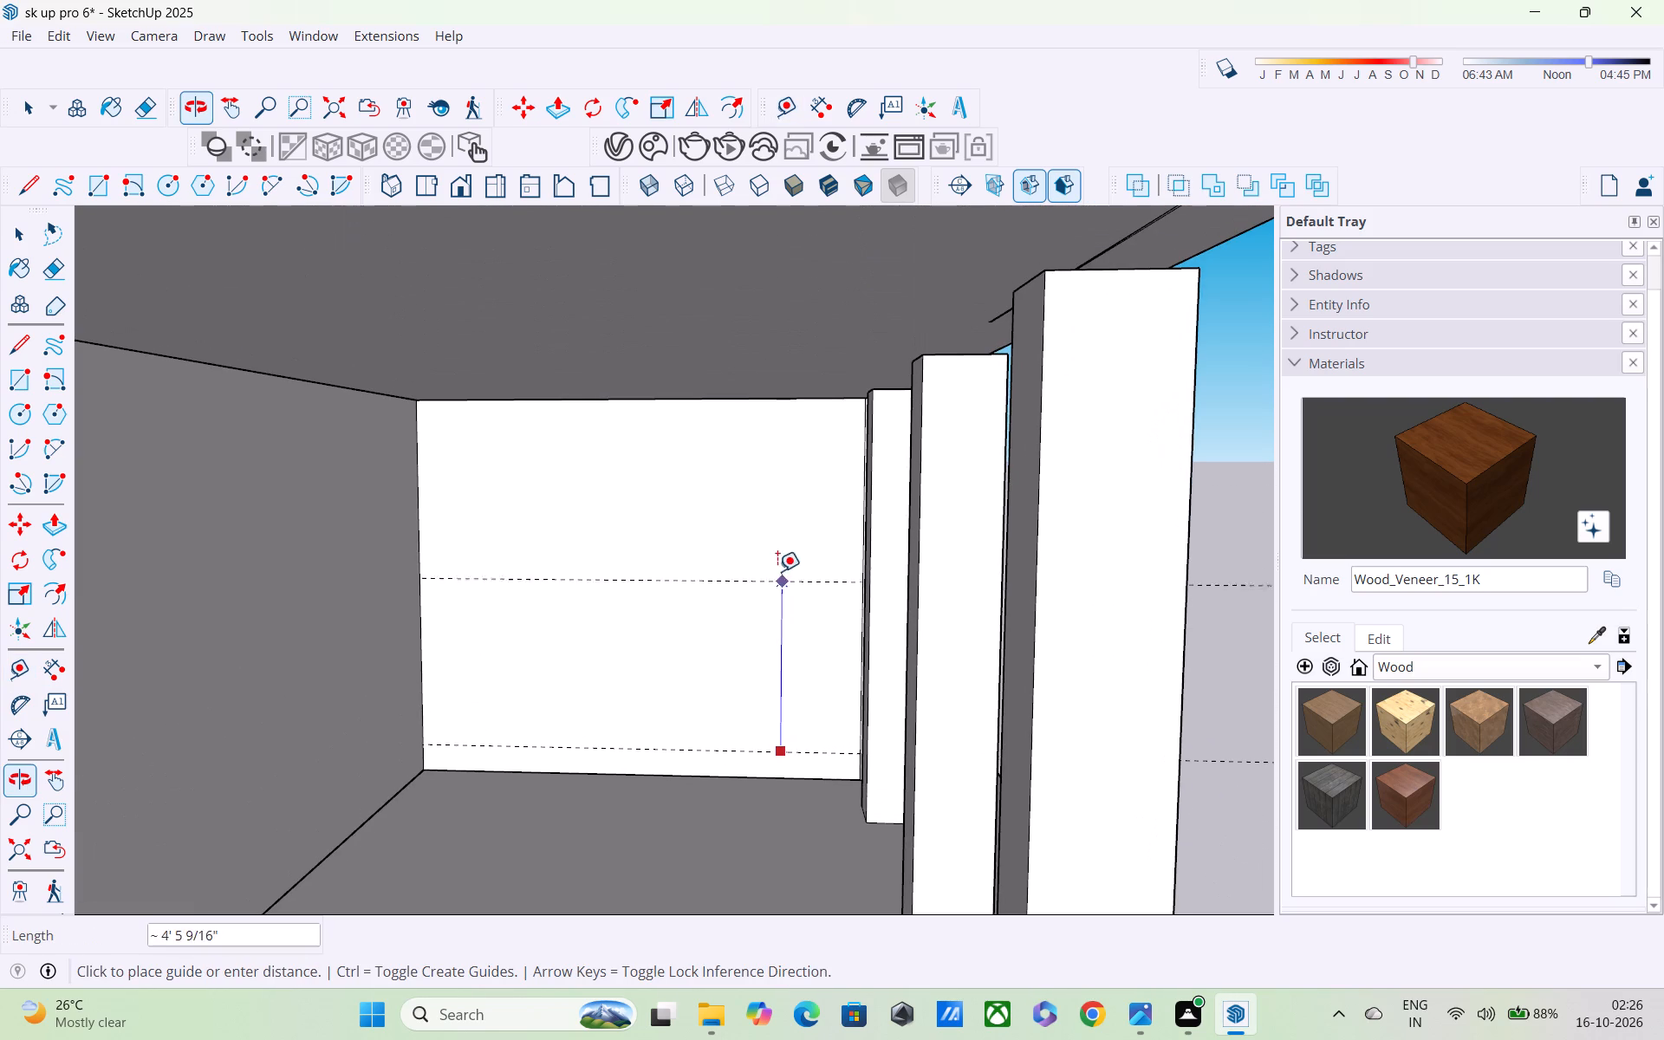
pyautogui.moveTo(774, 516); pyautogui.dragTo(785, 540, button='middle')
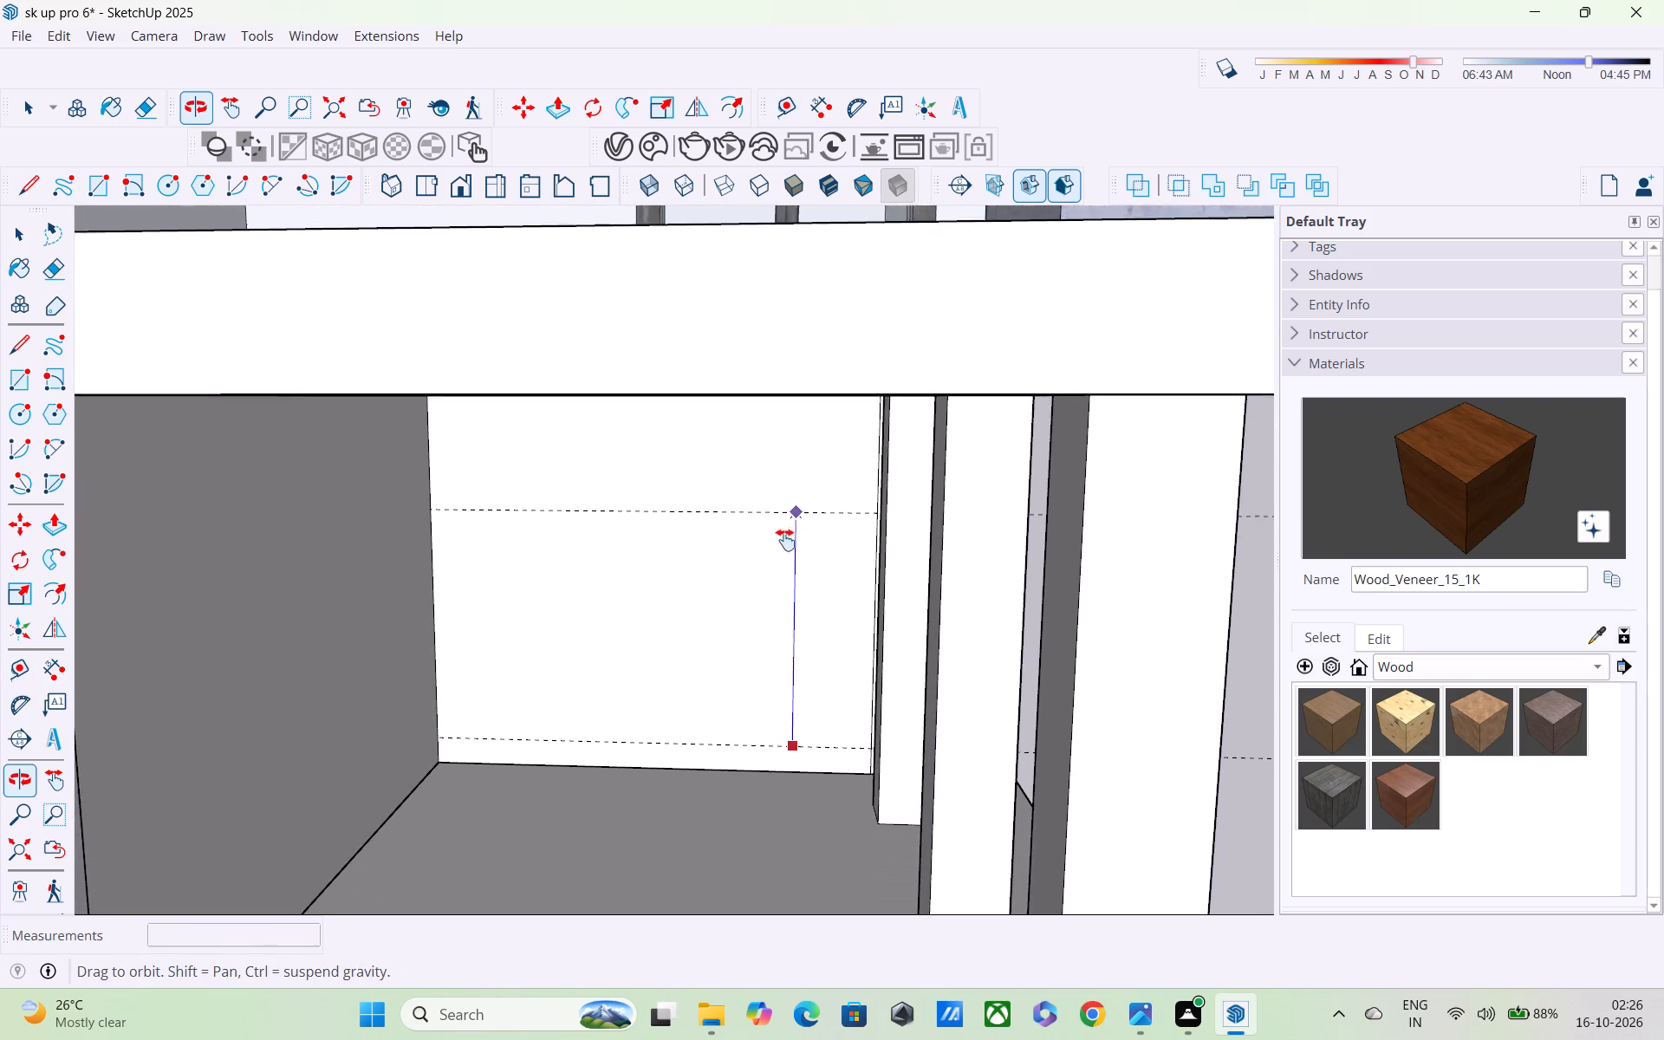
pyautogui.moveTo(785, 540); pyautogui.dragTo(785, 538, button='middle')
pyautogui.moveTo(776, 622); pyautogui.dragTo(776, 571, button='middle')
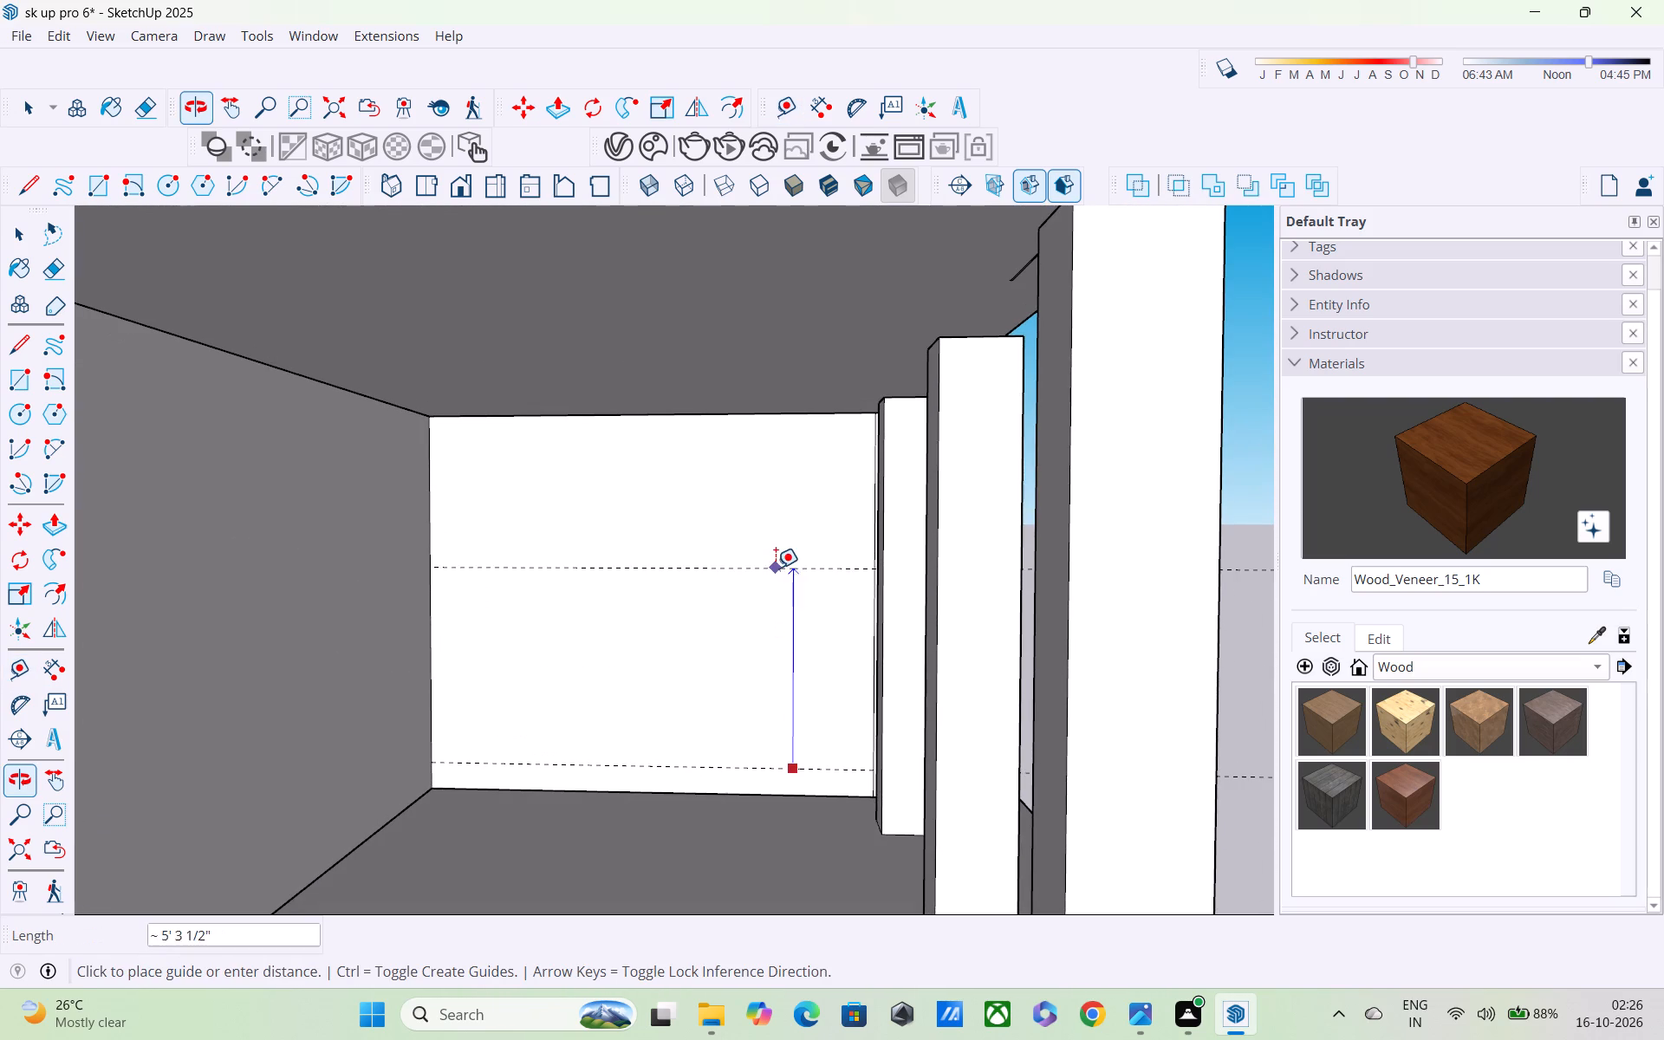
pyautogui.moveTo(804, 772); pyautogui.dragTo(801, 808, button='middle')
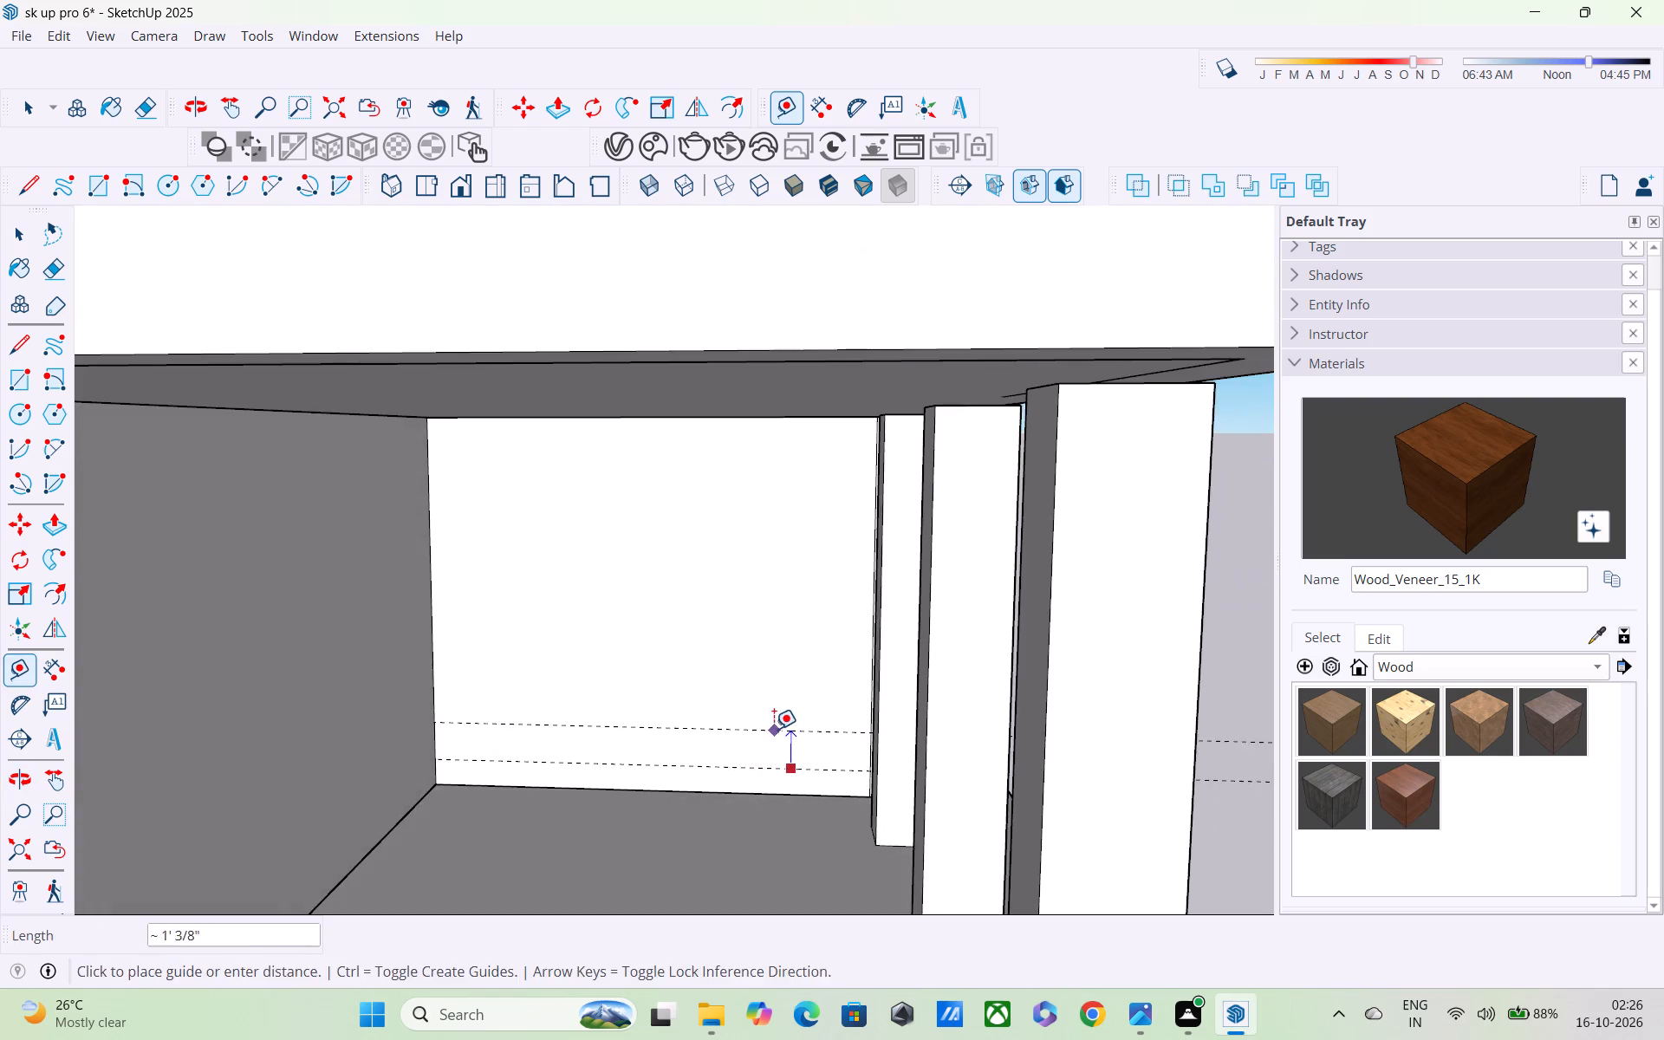
pyautogui.moveTo(774, 727); pyautogui.dragTo(768, 676, button='middle')
pyautogui.scroll(1, 771, 715)
pyautogui.moveTo(765, 611); pyautogui.dragTo(773, 790, button='middle')
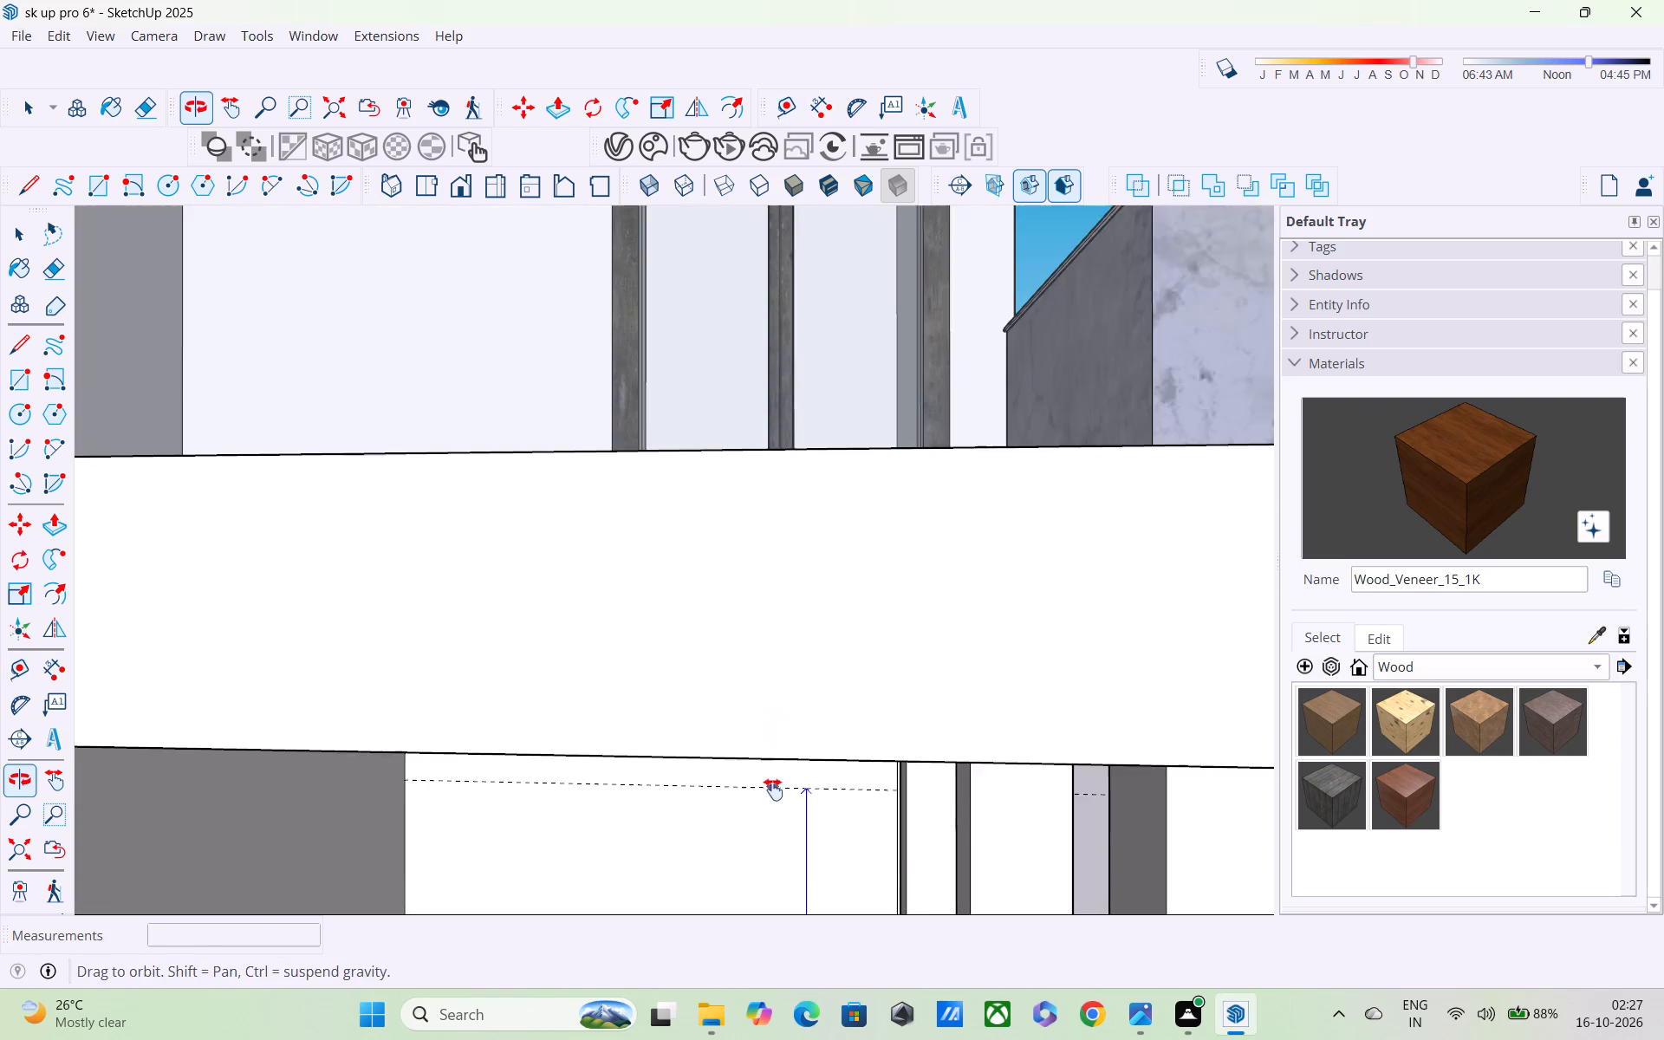
pyautogui.moveTo(773, 790); pyautogui.dragTo(773, 776, button='middle')
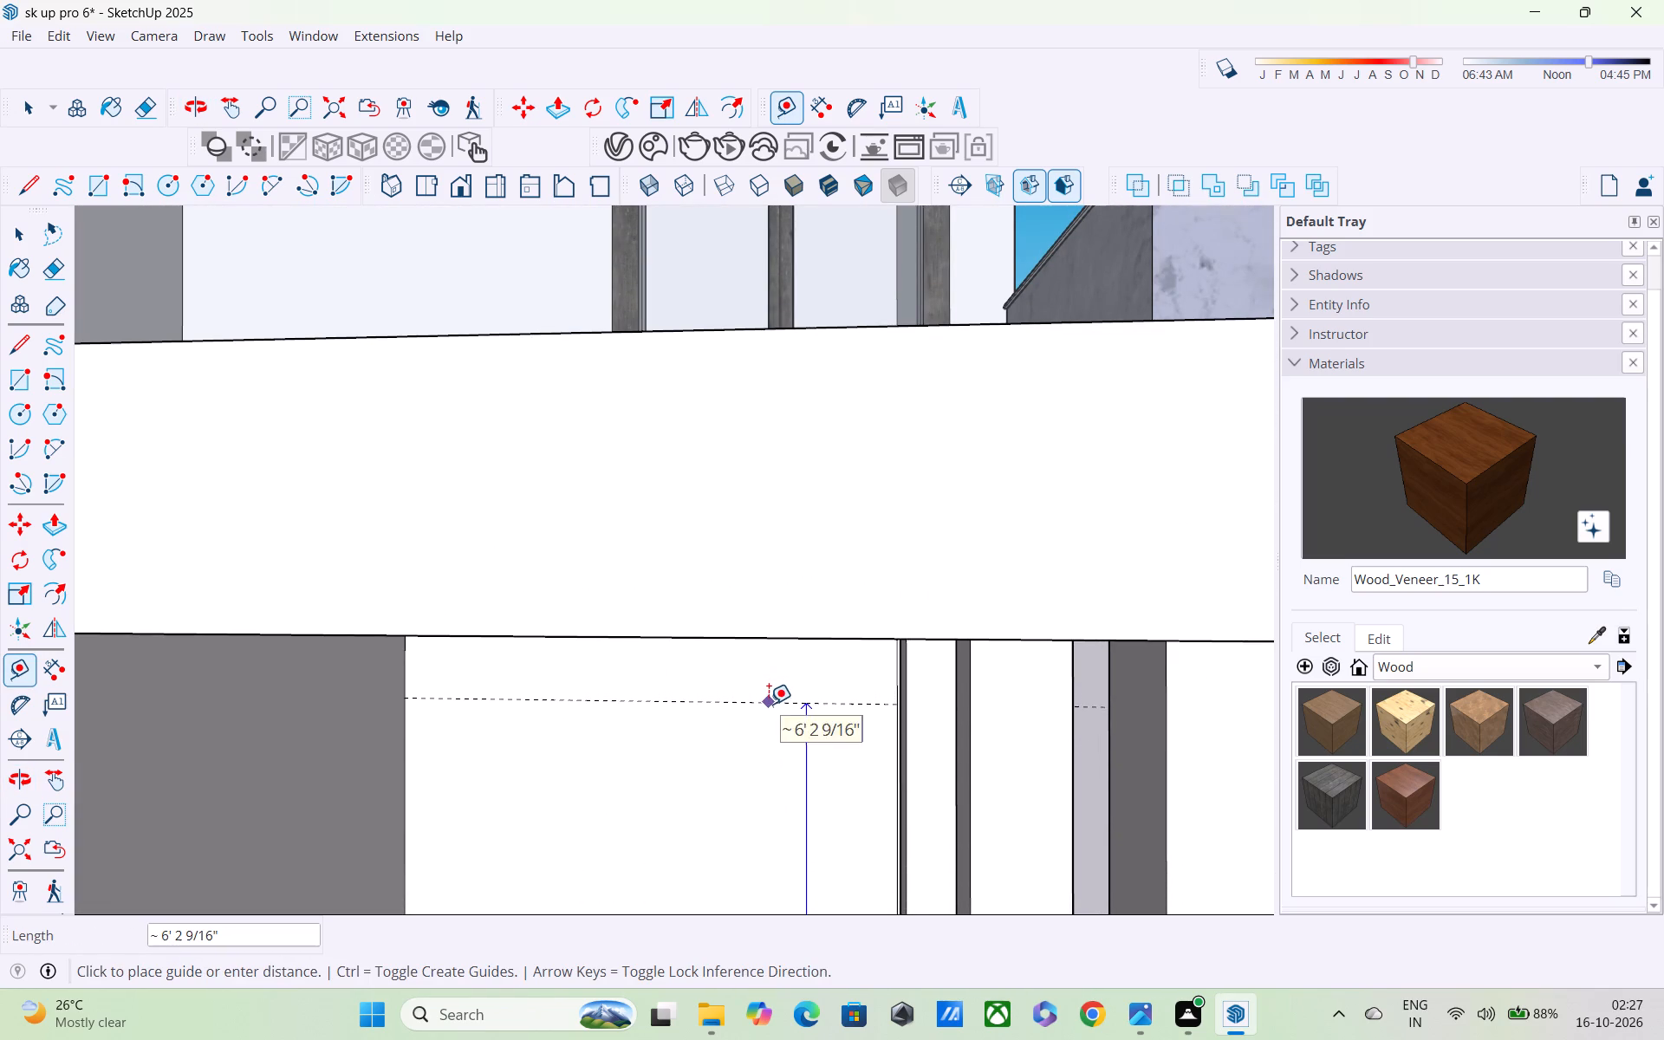
pyautogui.write("6'")
pyautogui.press('Return')
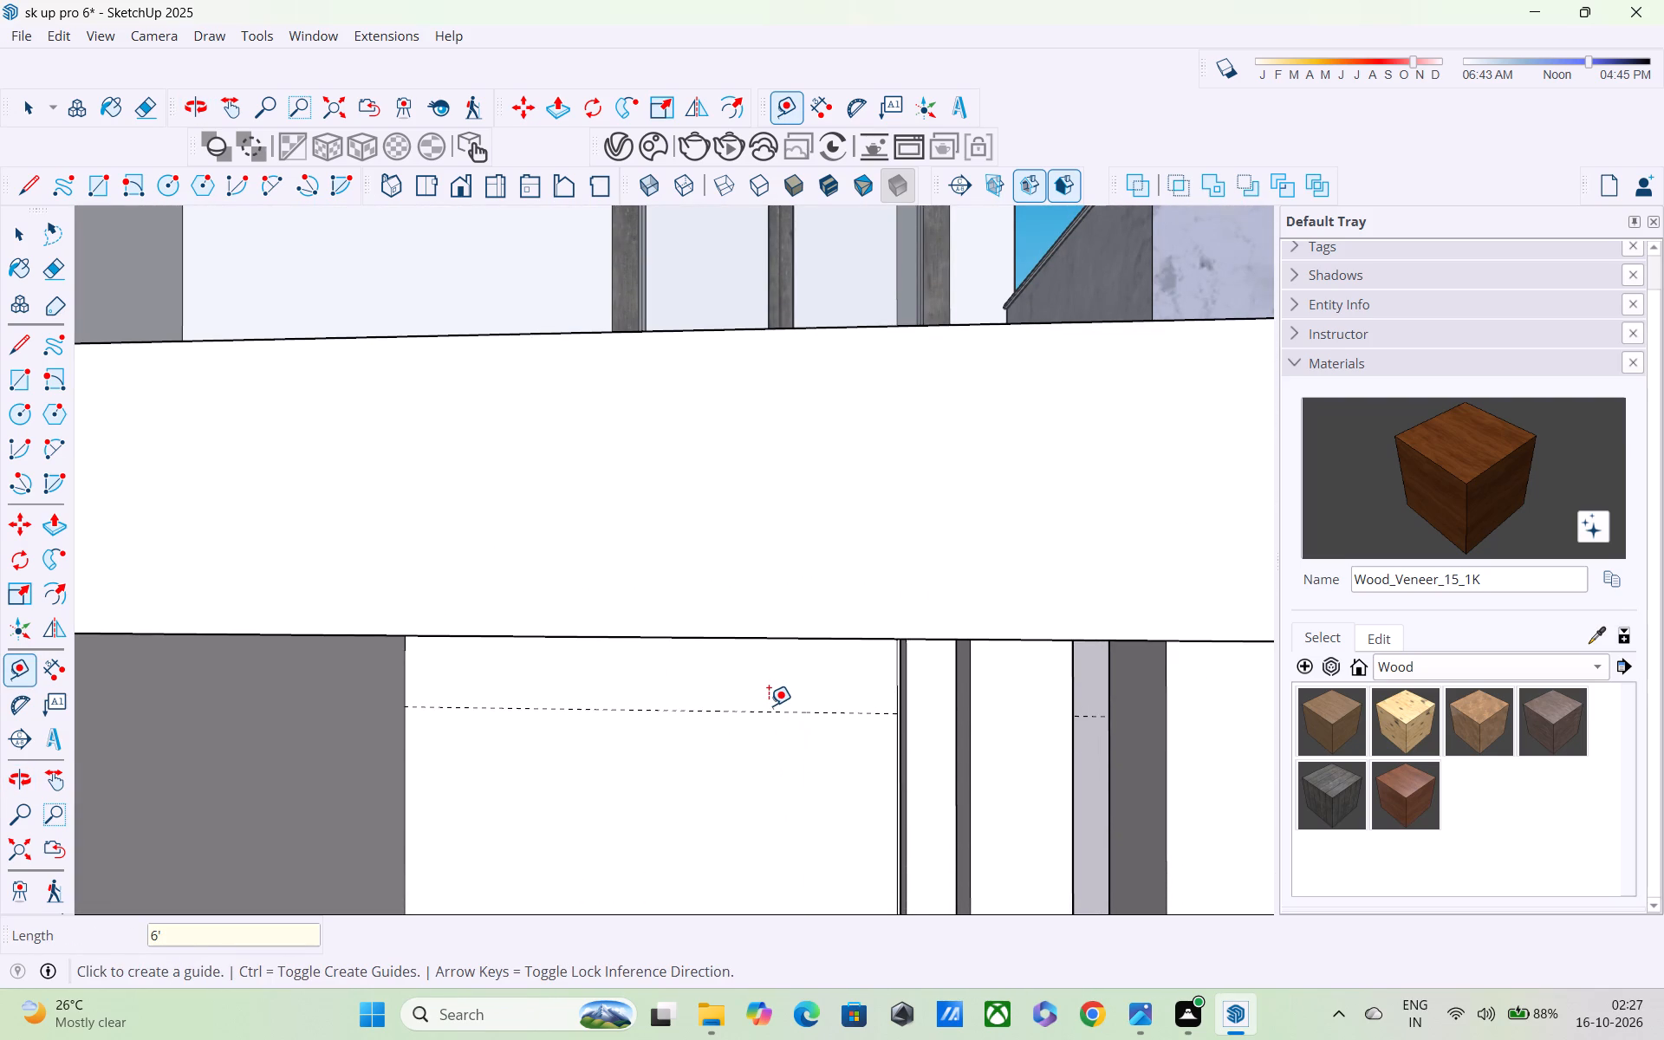
# Place two vertical guides on the parking area's back wall, one about 6' 4" from its side edge and one a door width farther.
pyautogui.click(406, 750)
pyautogui.moveTo(677, 794); pyautogui.dragTo(687, 697, button='middle')
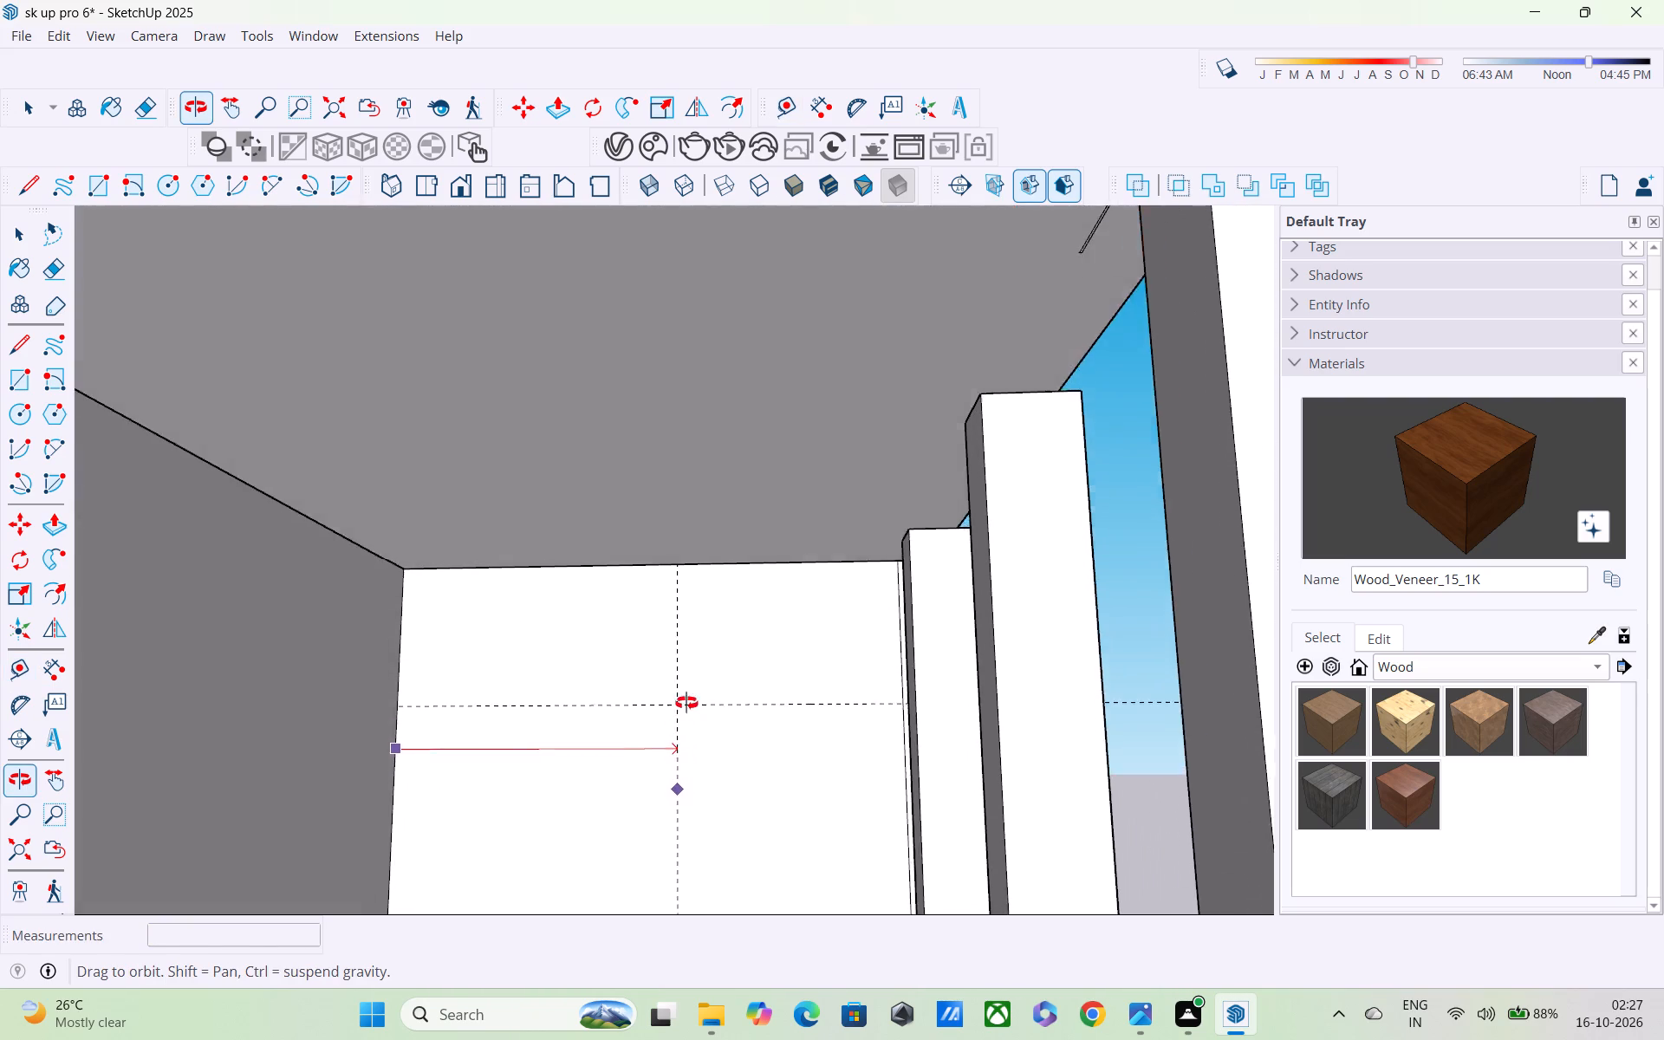
pyautogui.moveTo(687, 697); pyautogui.dragTo(688, 681, button='middle')
pyautogui.click(665, 752)
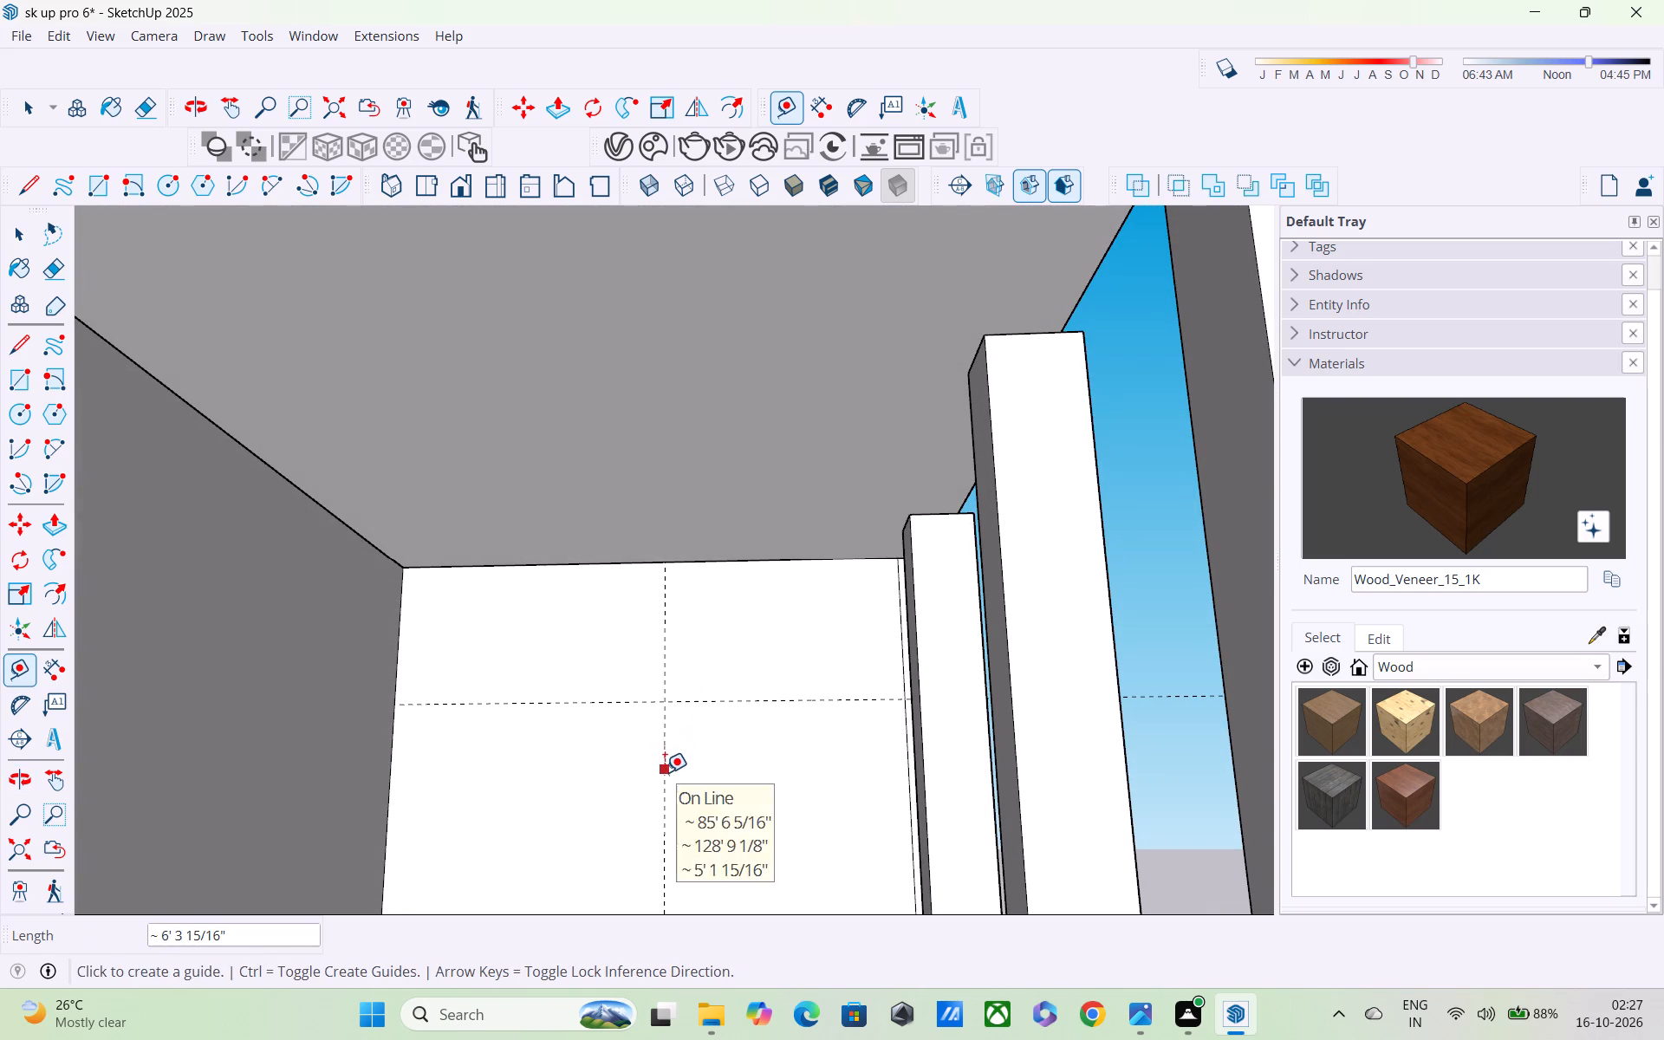
pyautogui.click(665, 772)
pyautogui.scroll(-3, 809, 802)
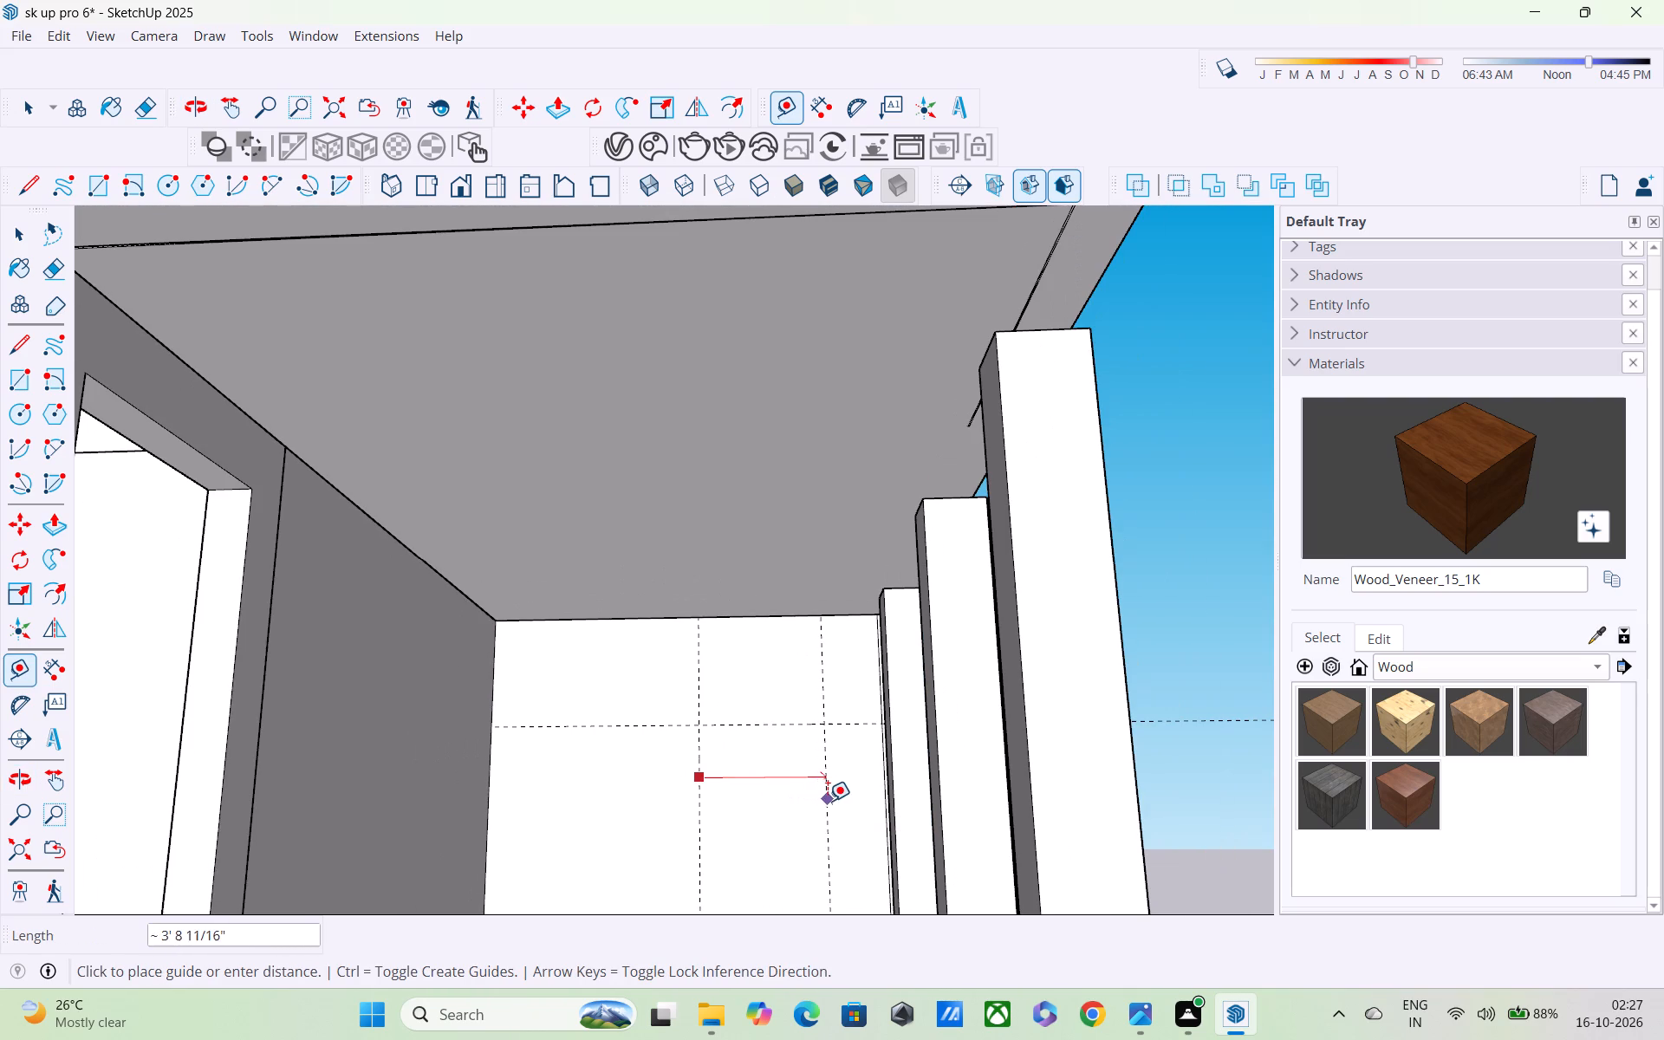
pyautogui.click(836, 796)
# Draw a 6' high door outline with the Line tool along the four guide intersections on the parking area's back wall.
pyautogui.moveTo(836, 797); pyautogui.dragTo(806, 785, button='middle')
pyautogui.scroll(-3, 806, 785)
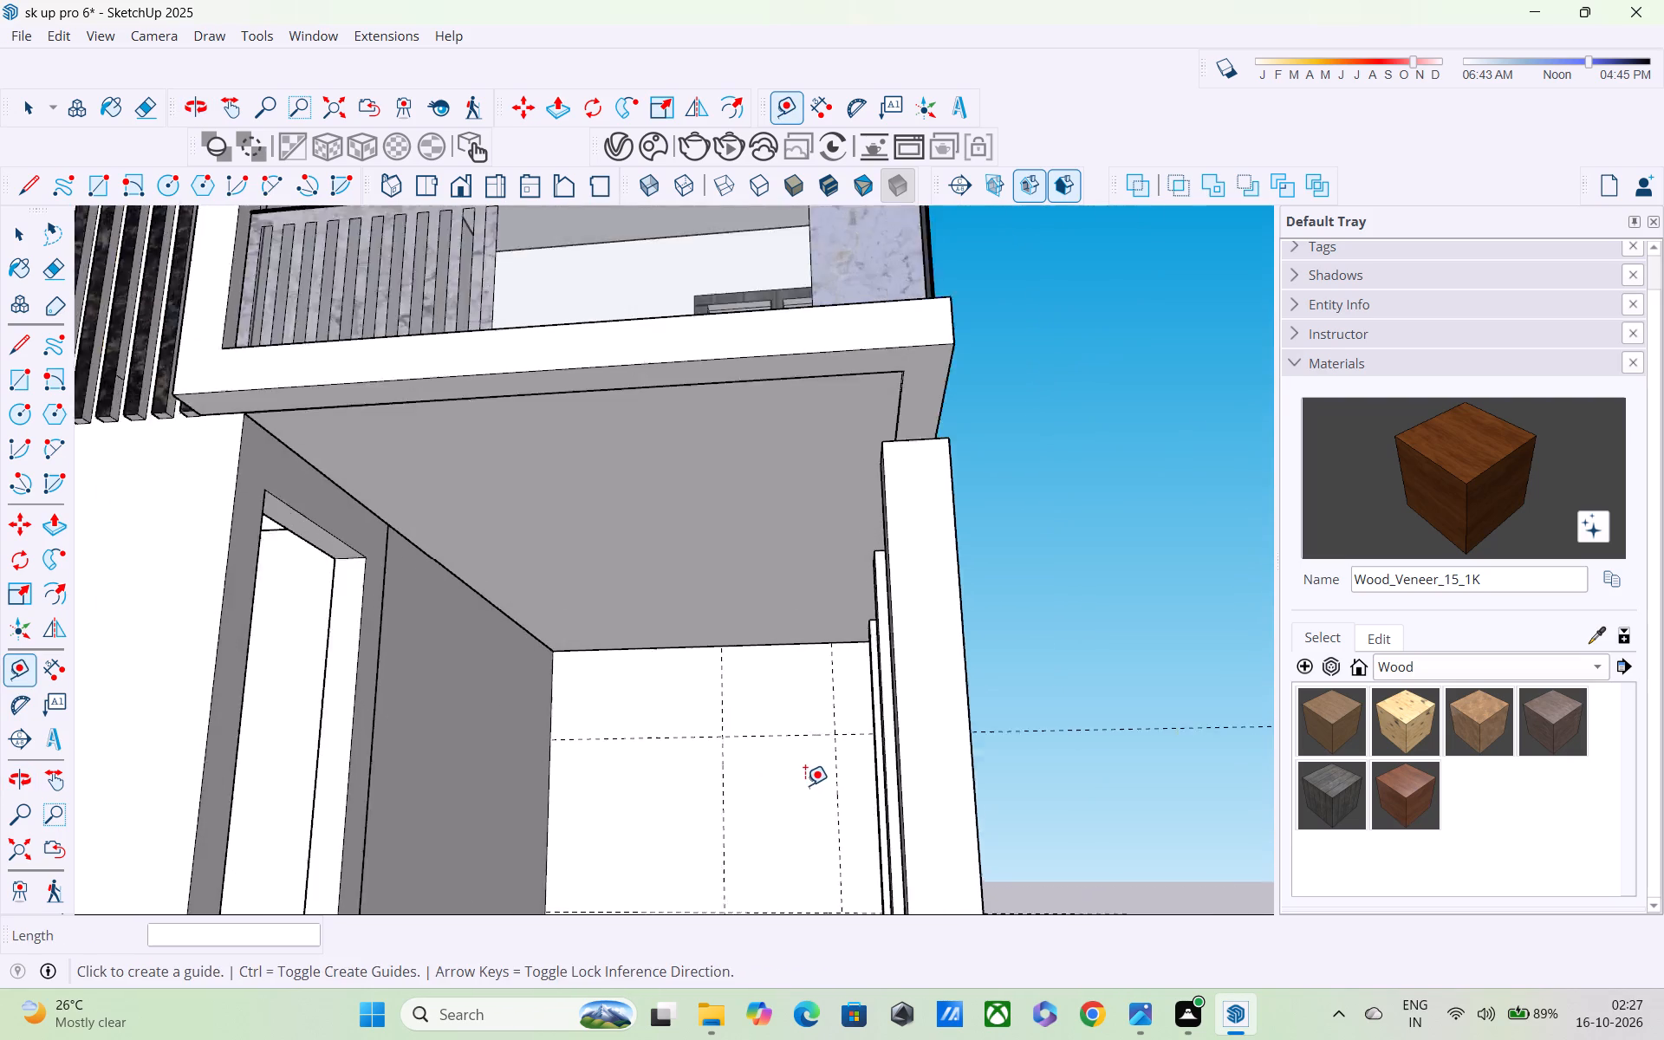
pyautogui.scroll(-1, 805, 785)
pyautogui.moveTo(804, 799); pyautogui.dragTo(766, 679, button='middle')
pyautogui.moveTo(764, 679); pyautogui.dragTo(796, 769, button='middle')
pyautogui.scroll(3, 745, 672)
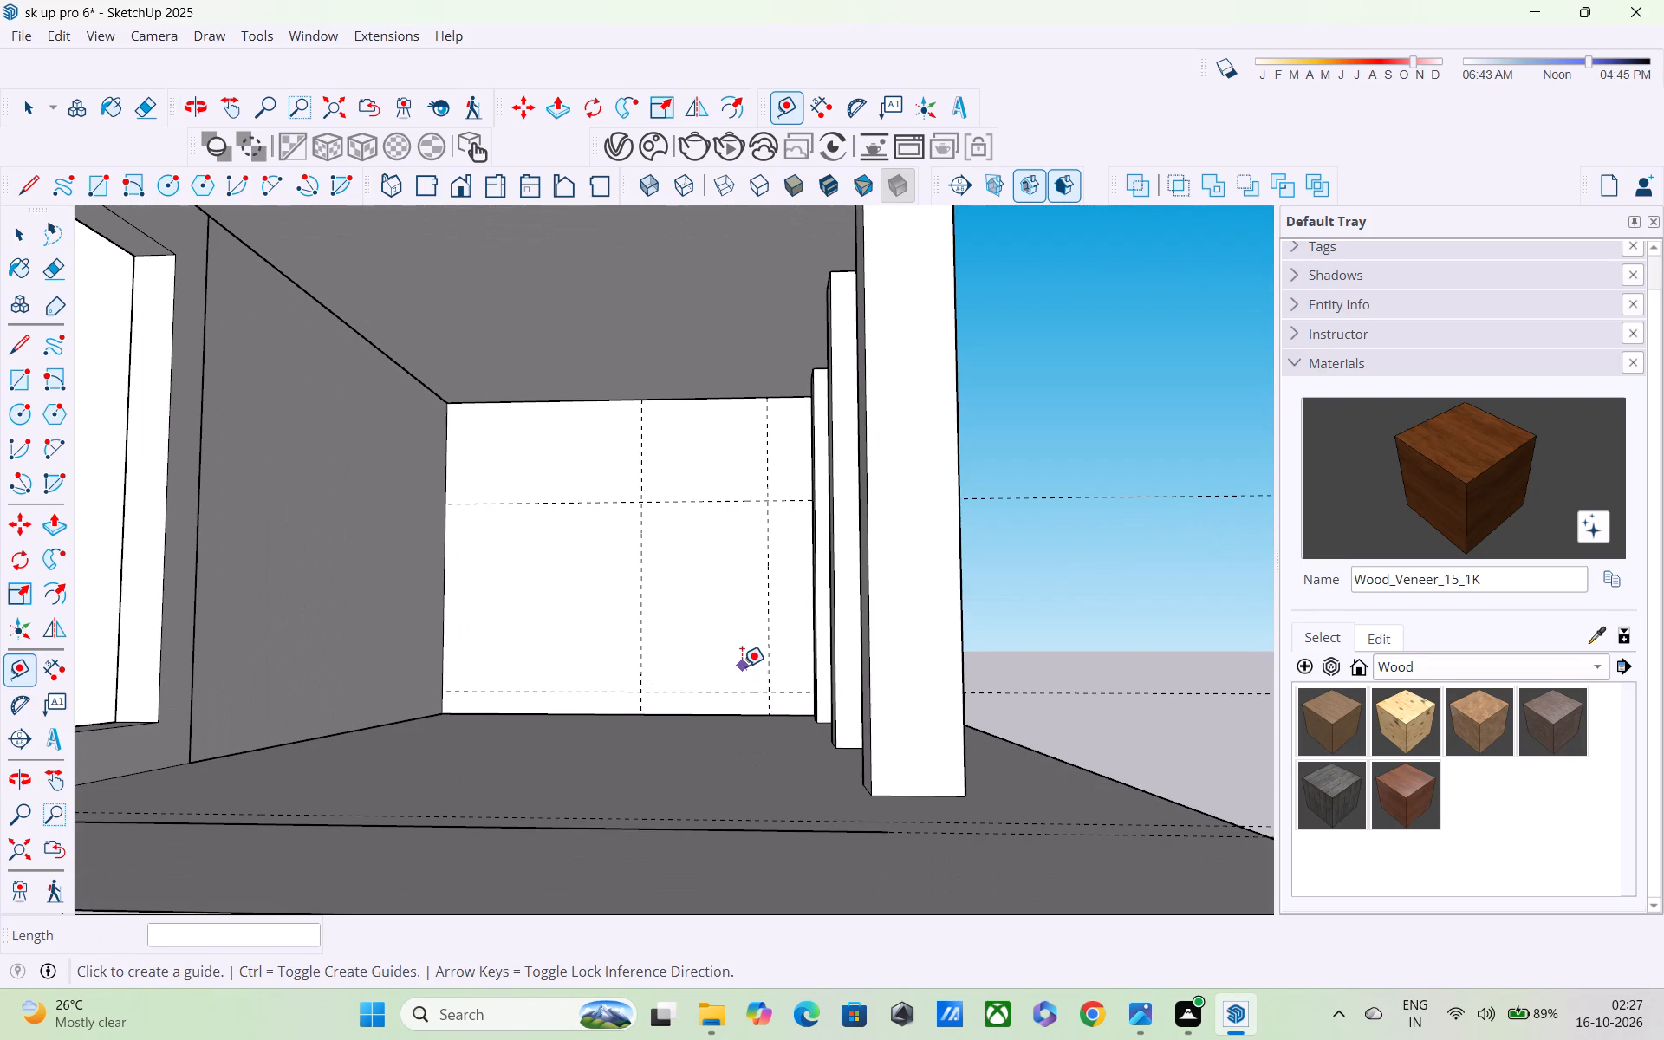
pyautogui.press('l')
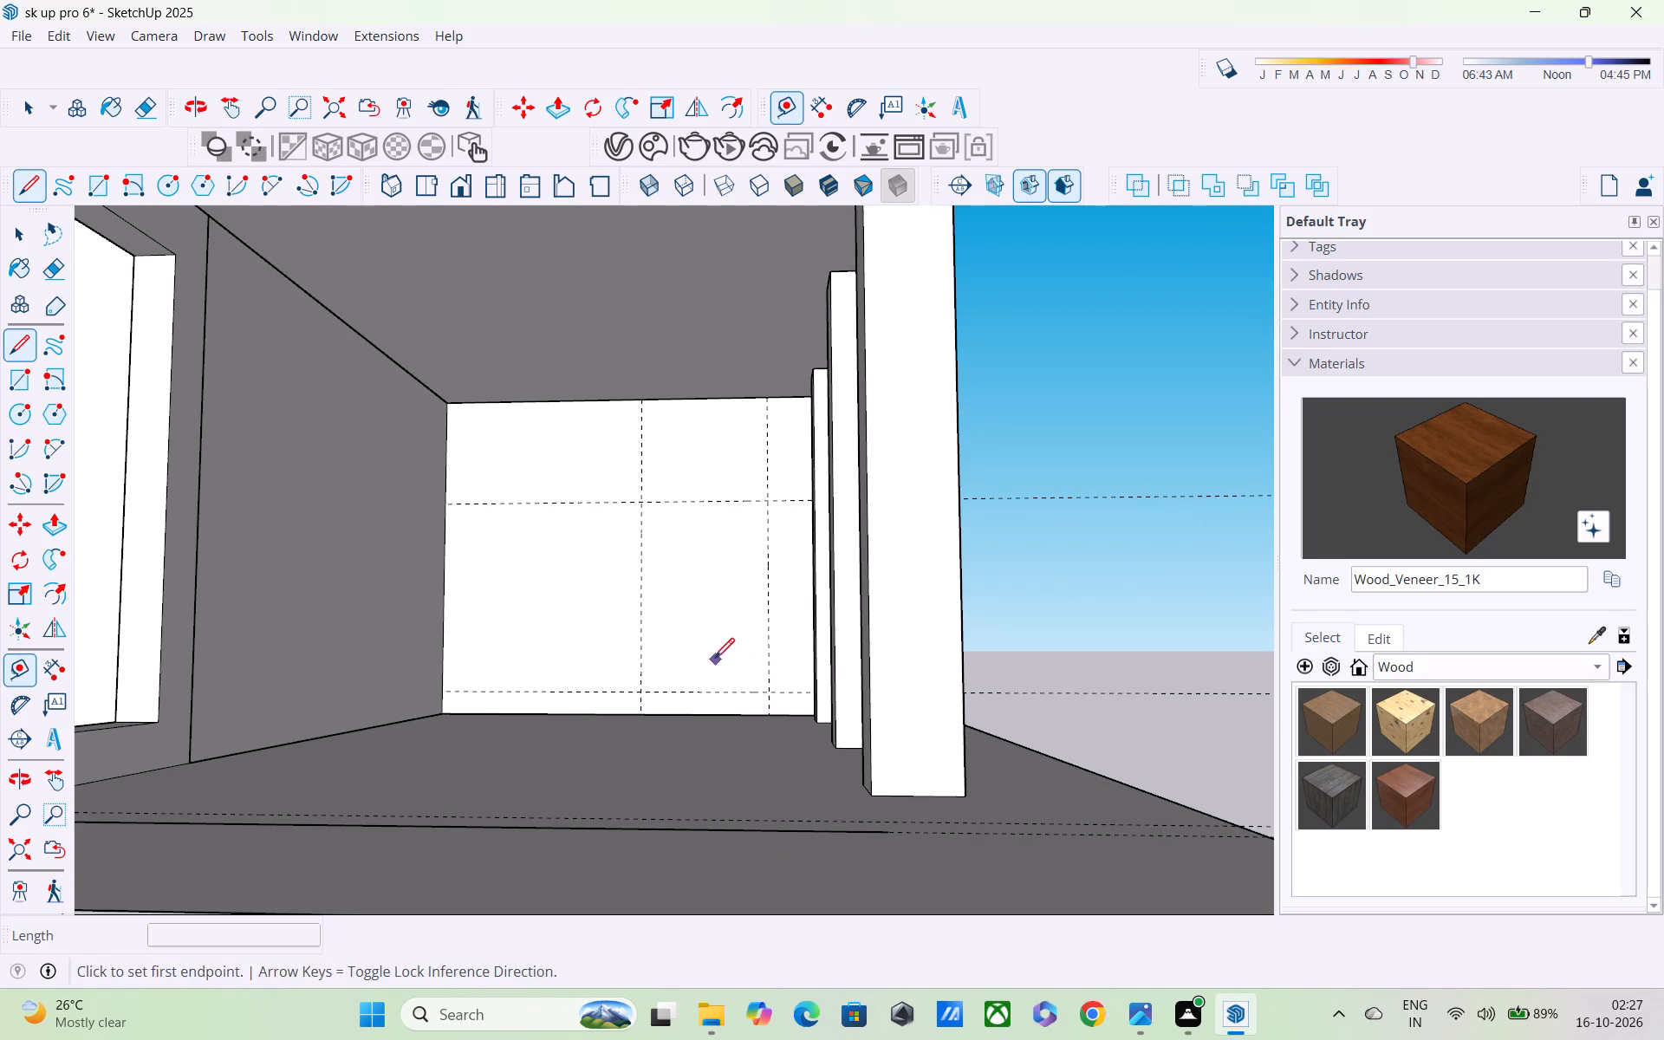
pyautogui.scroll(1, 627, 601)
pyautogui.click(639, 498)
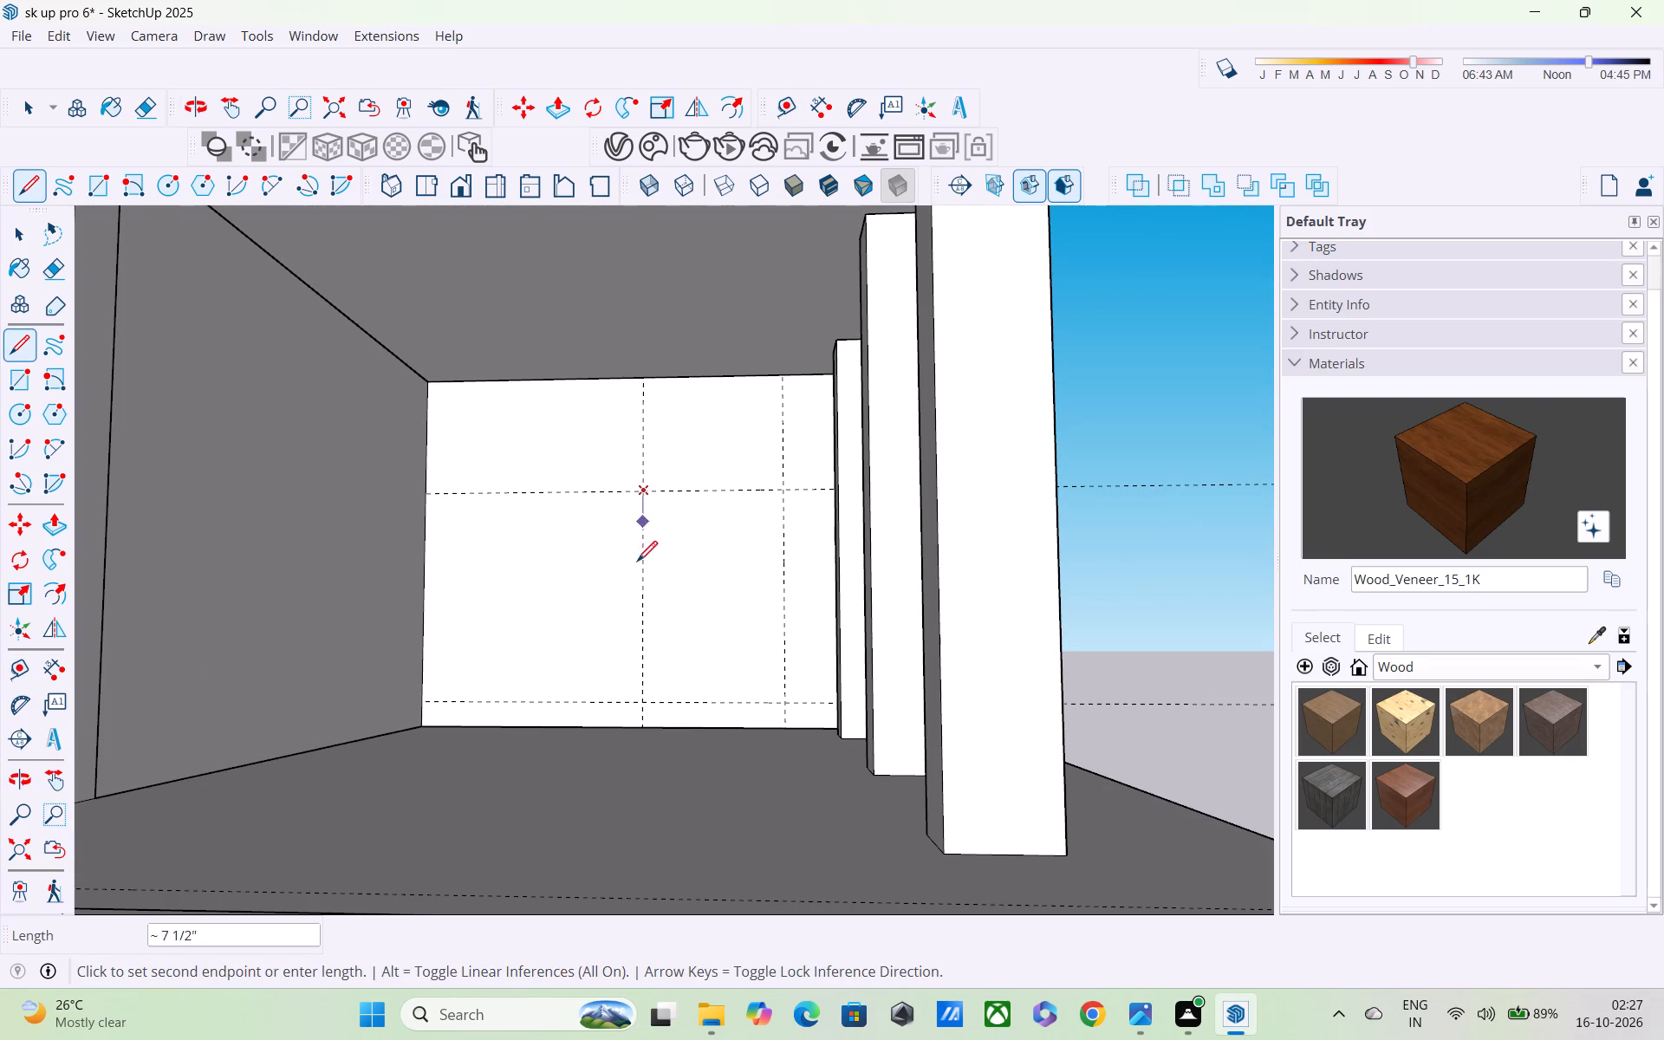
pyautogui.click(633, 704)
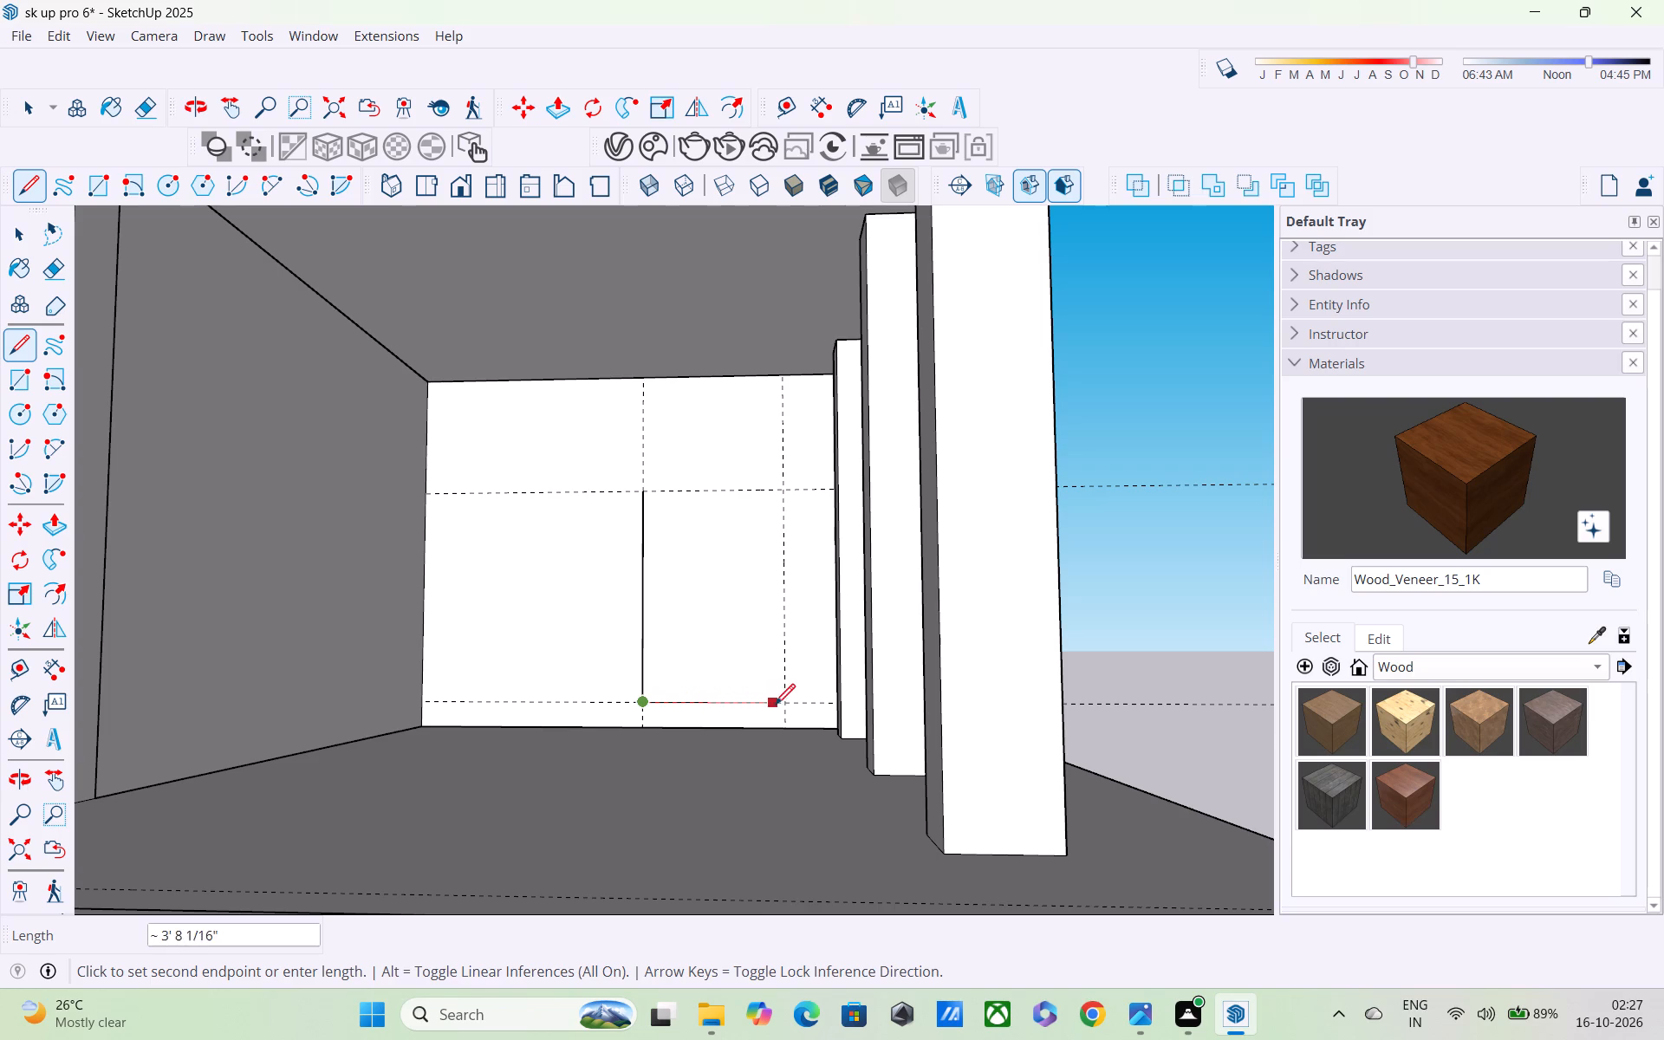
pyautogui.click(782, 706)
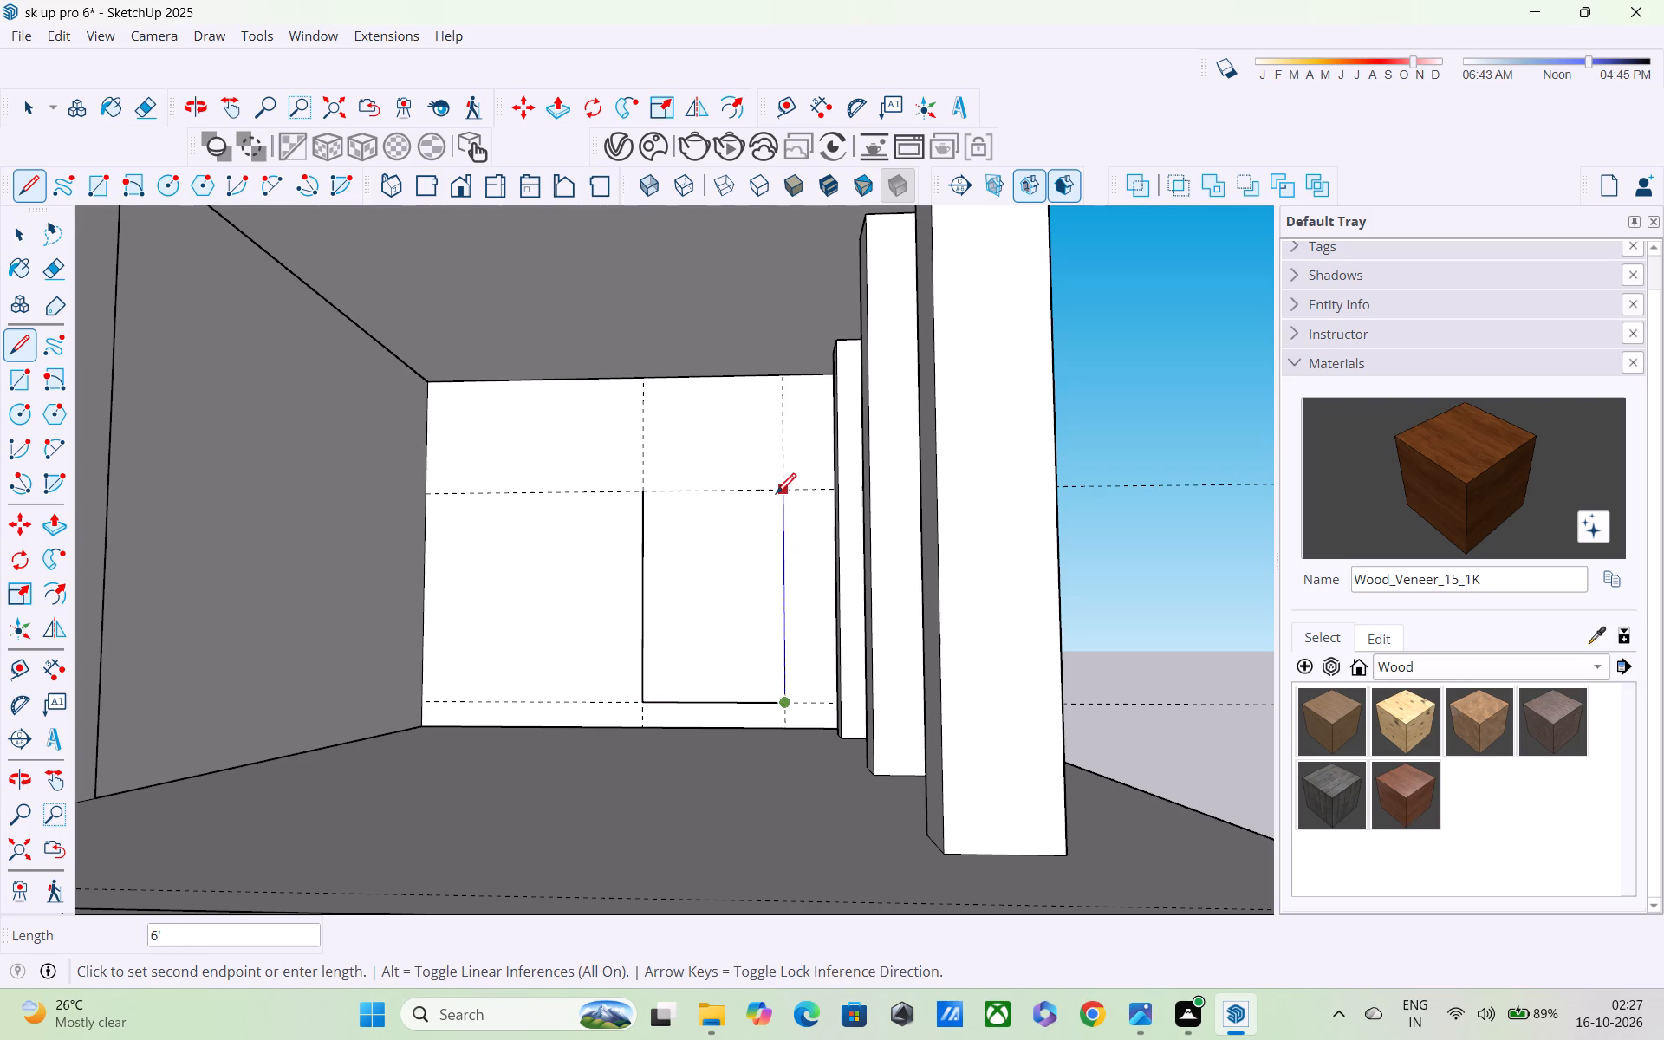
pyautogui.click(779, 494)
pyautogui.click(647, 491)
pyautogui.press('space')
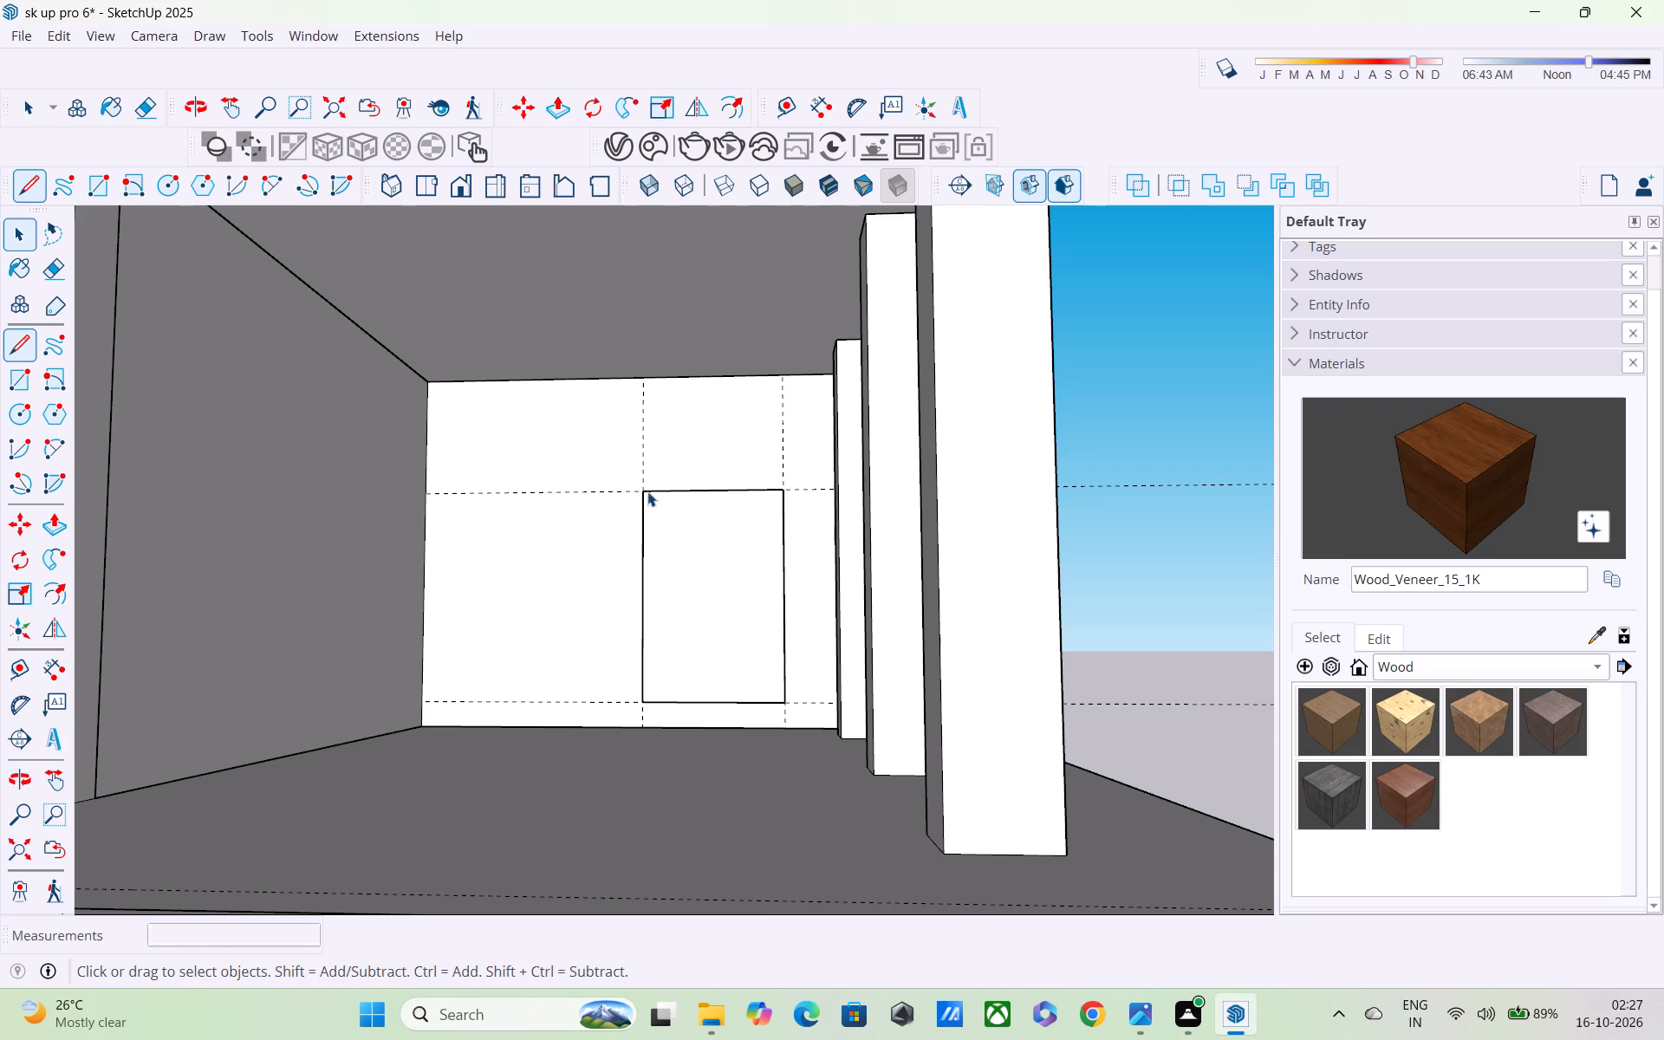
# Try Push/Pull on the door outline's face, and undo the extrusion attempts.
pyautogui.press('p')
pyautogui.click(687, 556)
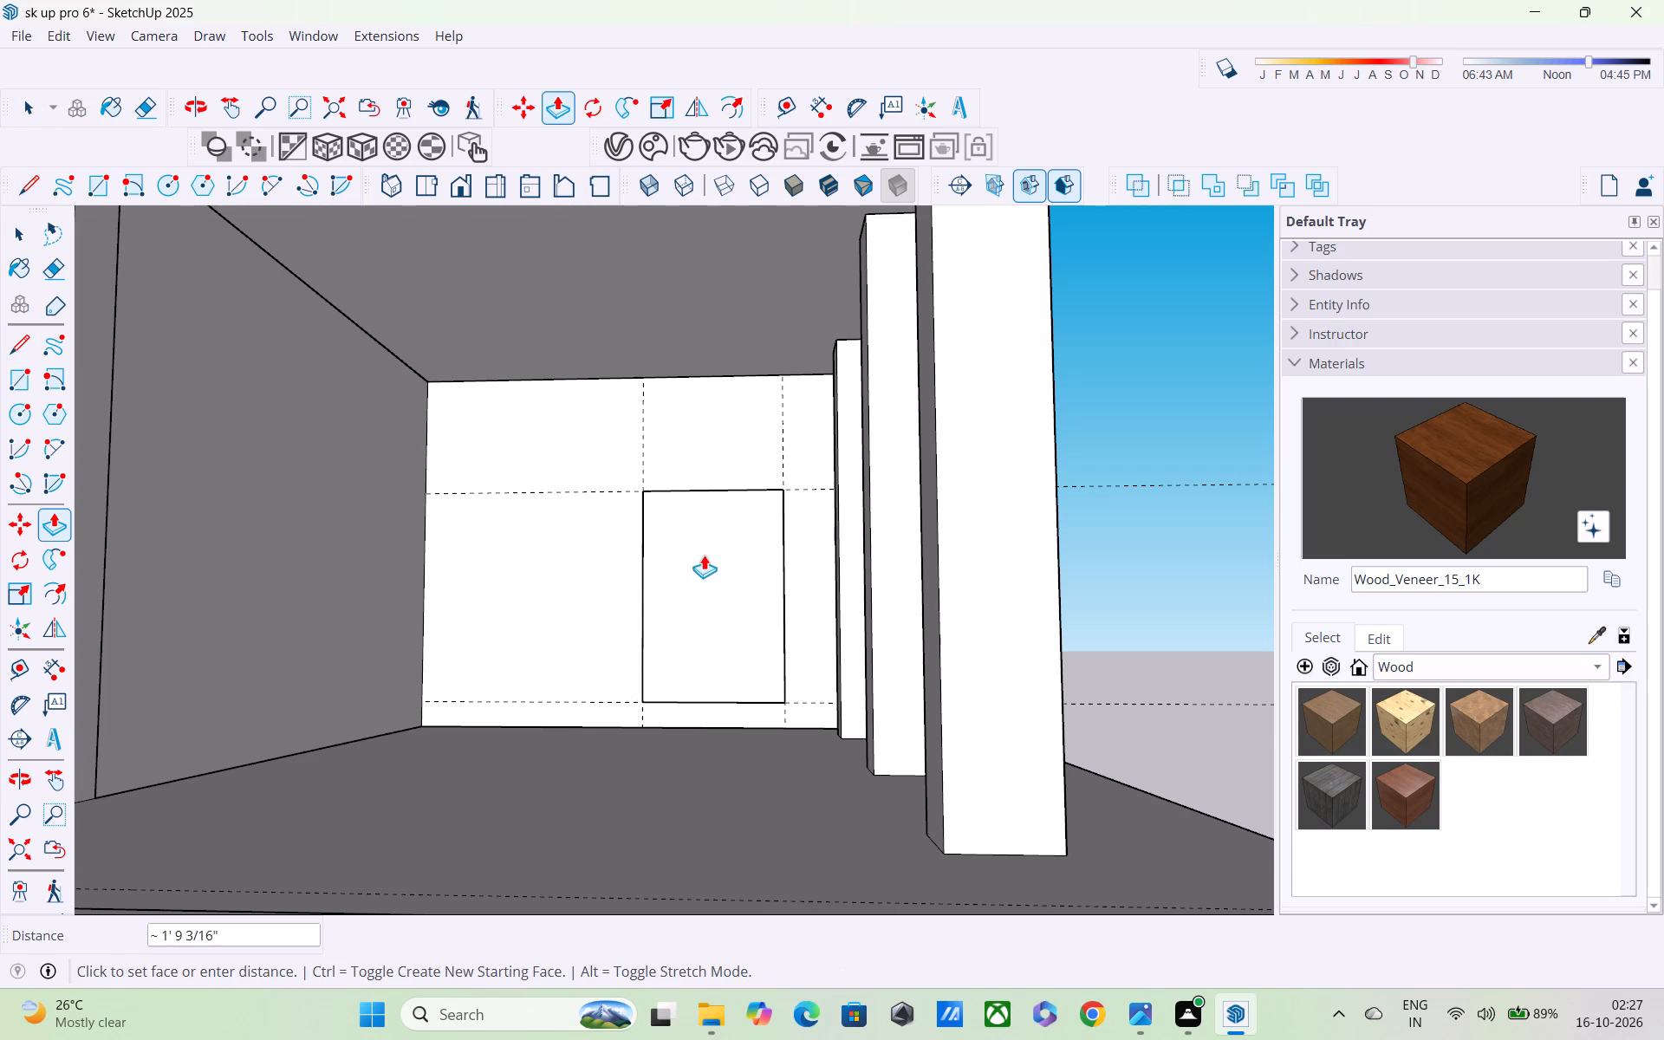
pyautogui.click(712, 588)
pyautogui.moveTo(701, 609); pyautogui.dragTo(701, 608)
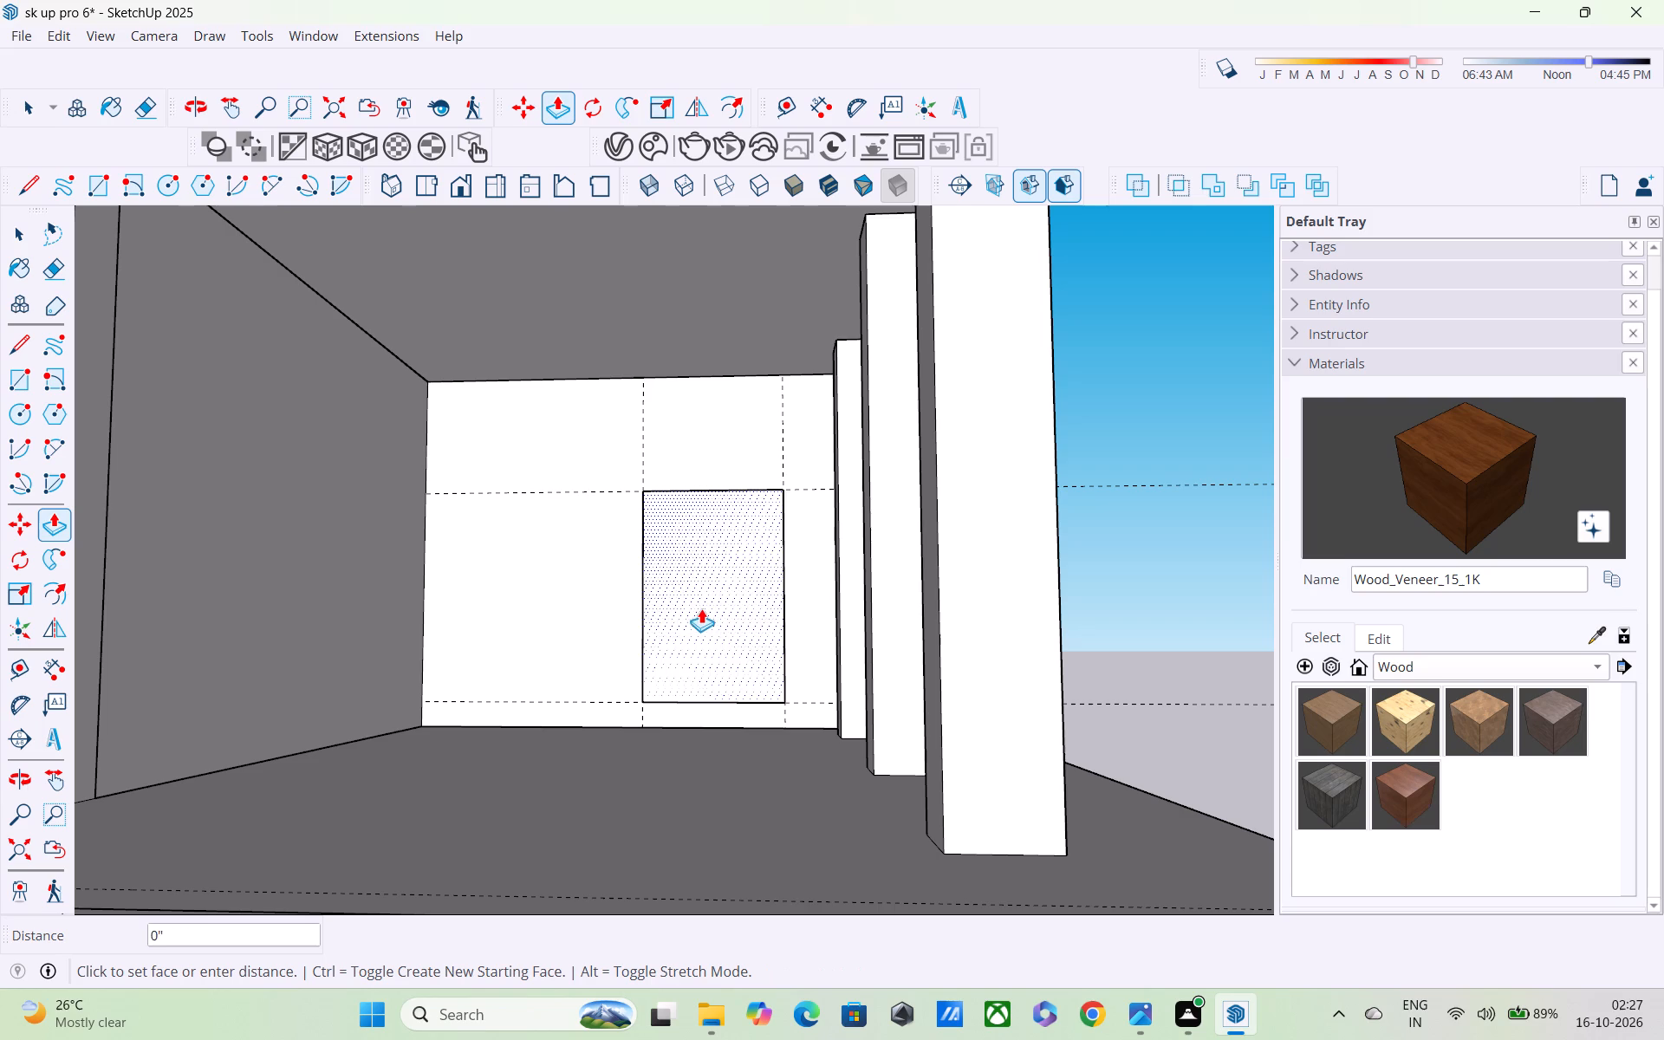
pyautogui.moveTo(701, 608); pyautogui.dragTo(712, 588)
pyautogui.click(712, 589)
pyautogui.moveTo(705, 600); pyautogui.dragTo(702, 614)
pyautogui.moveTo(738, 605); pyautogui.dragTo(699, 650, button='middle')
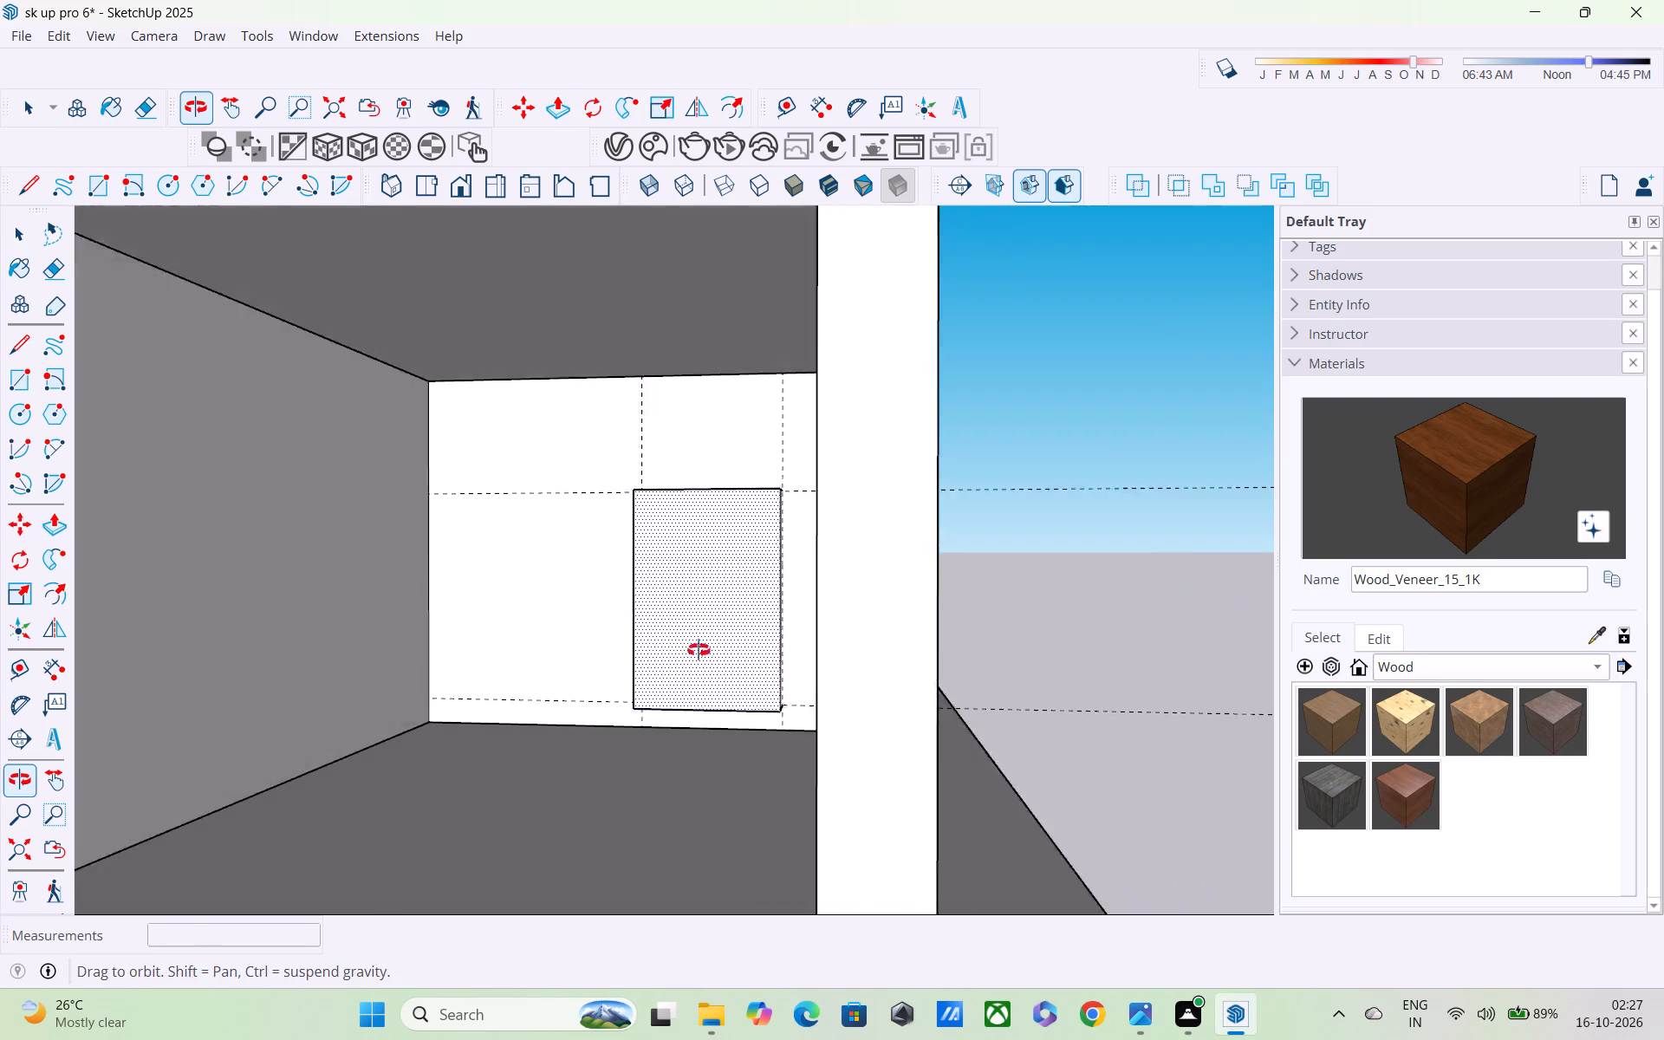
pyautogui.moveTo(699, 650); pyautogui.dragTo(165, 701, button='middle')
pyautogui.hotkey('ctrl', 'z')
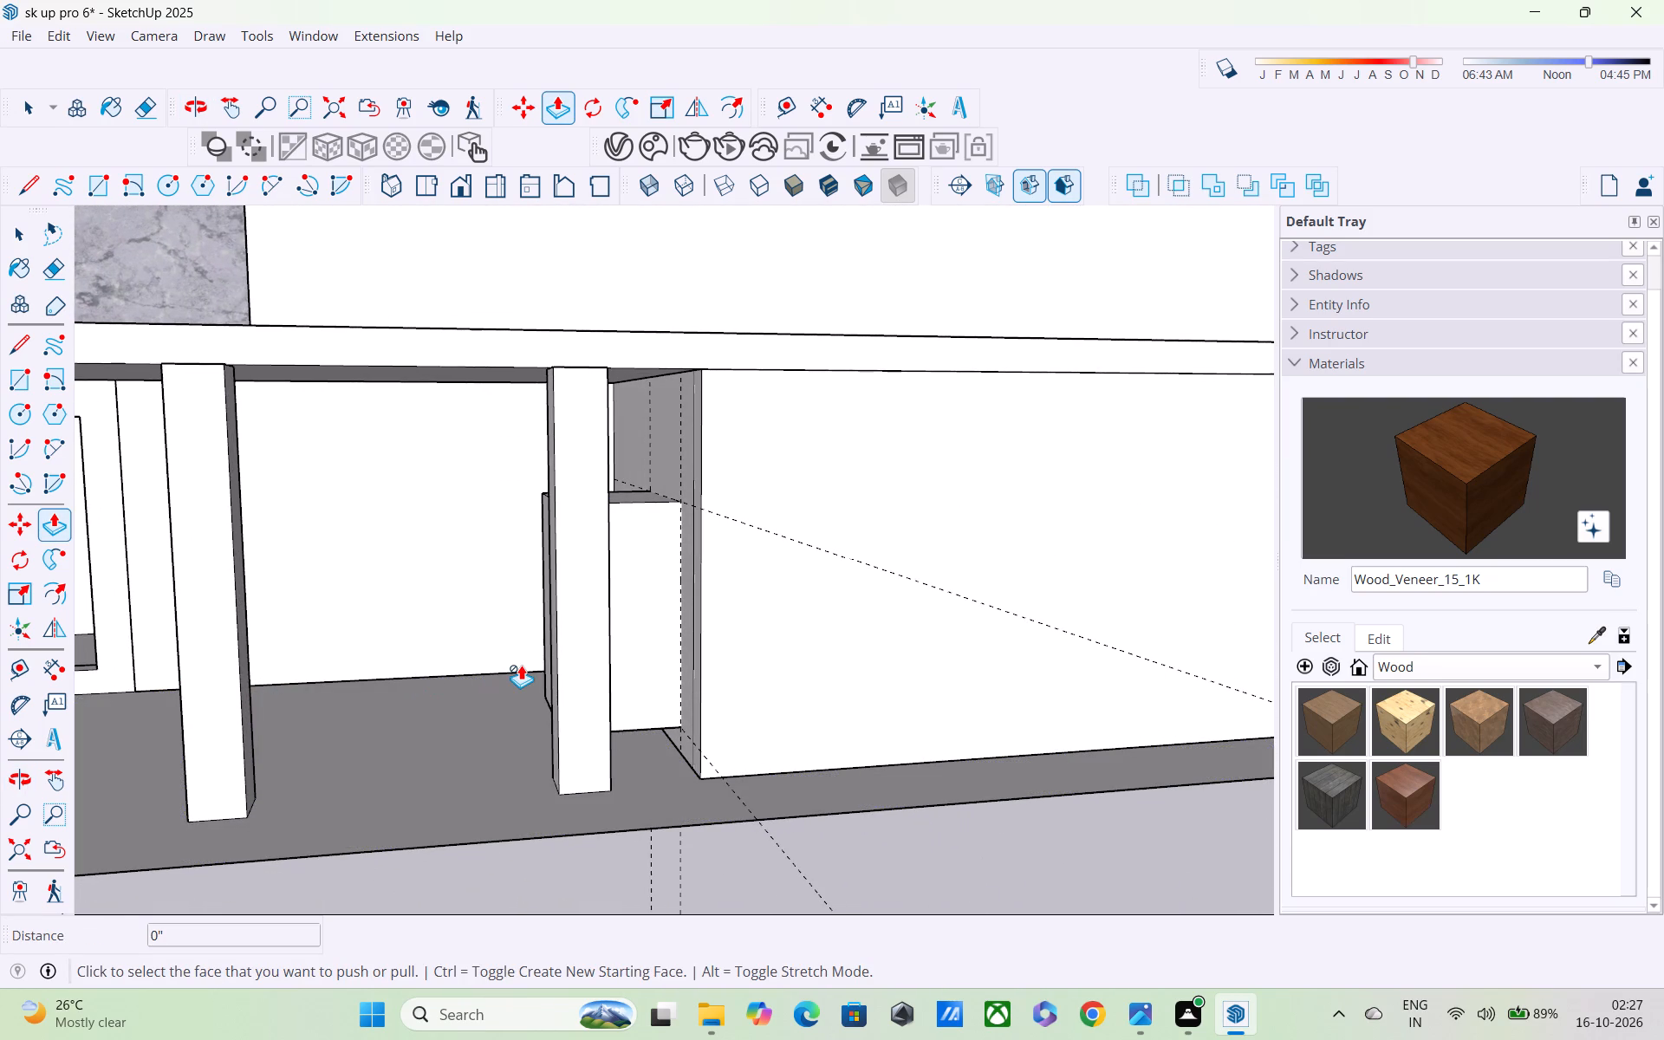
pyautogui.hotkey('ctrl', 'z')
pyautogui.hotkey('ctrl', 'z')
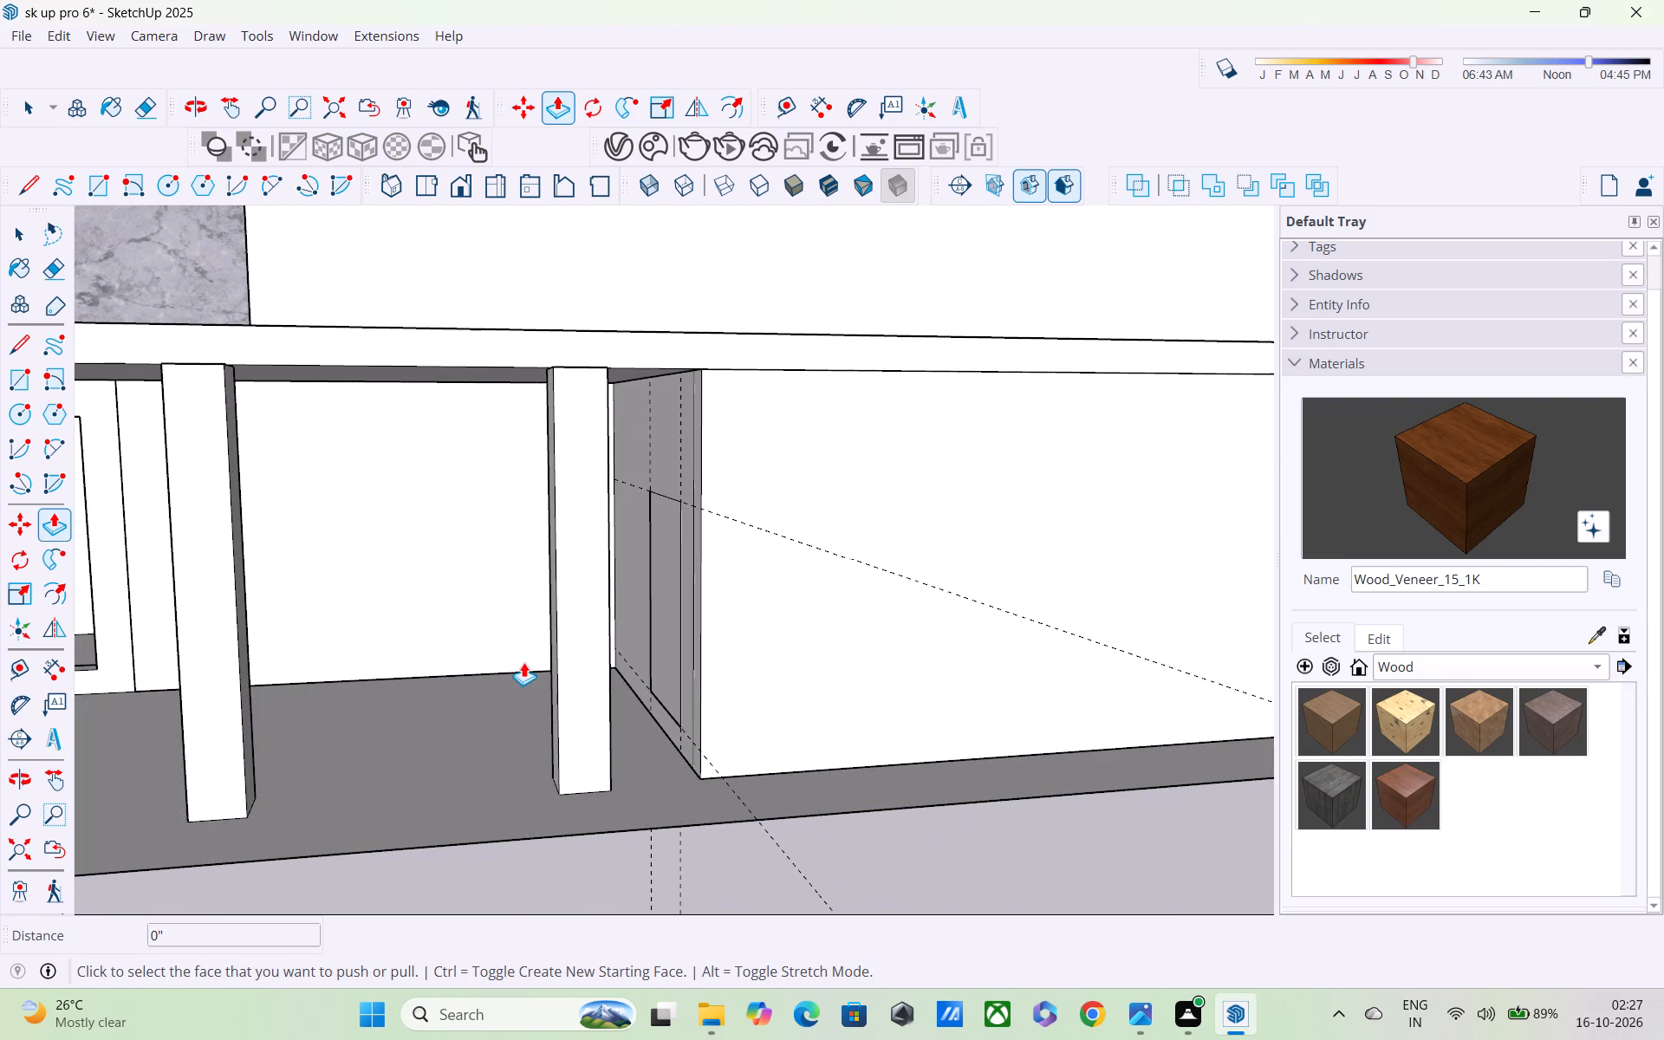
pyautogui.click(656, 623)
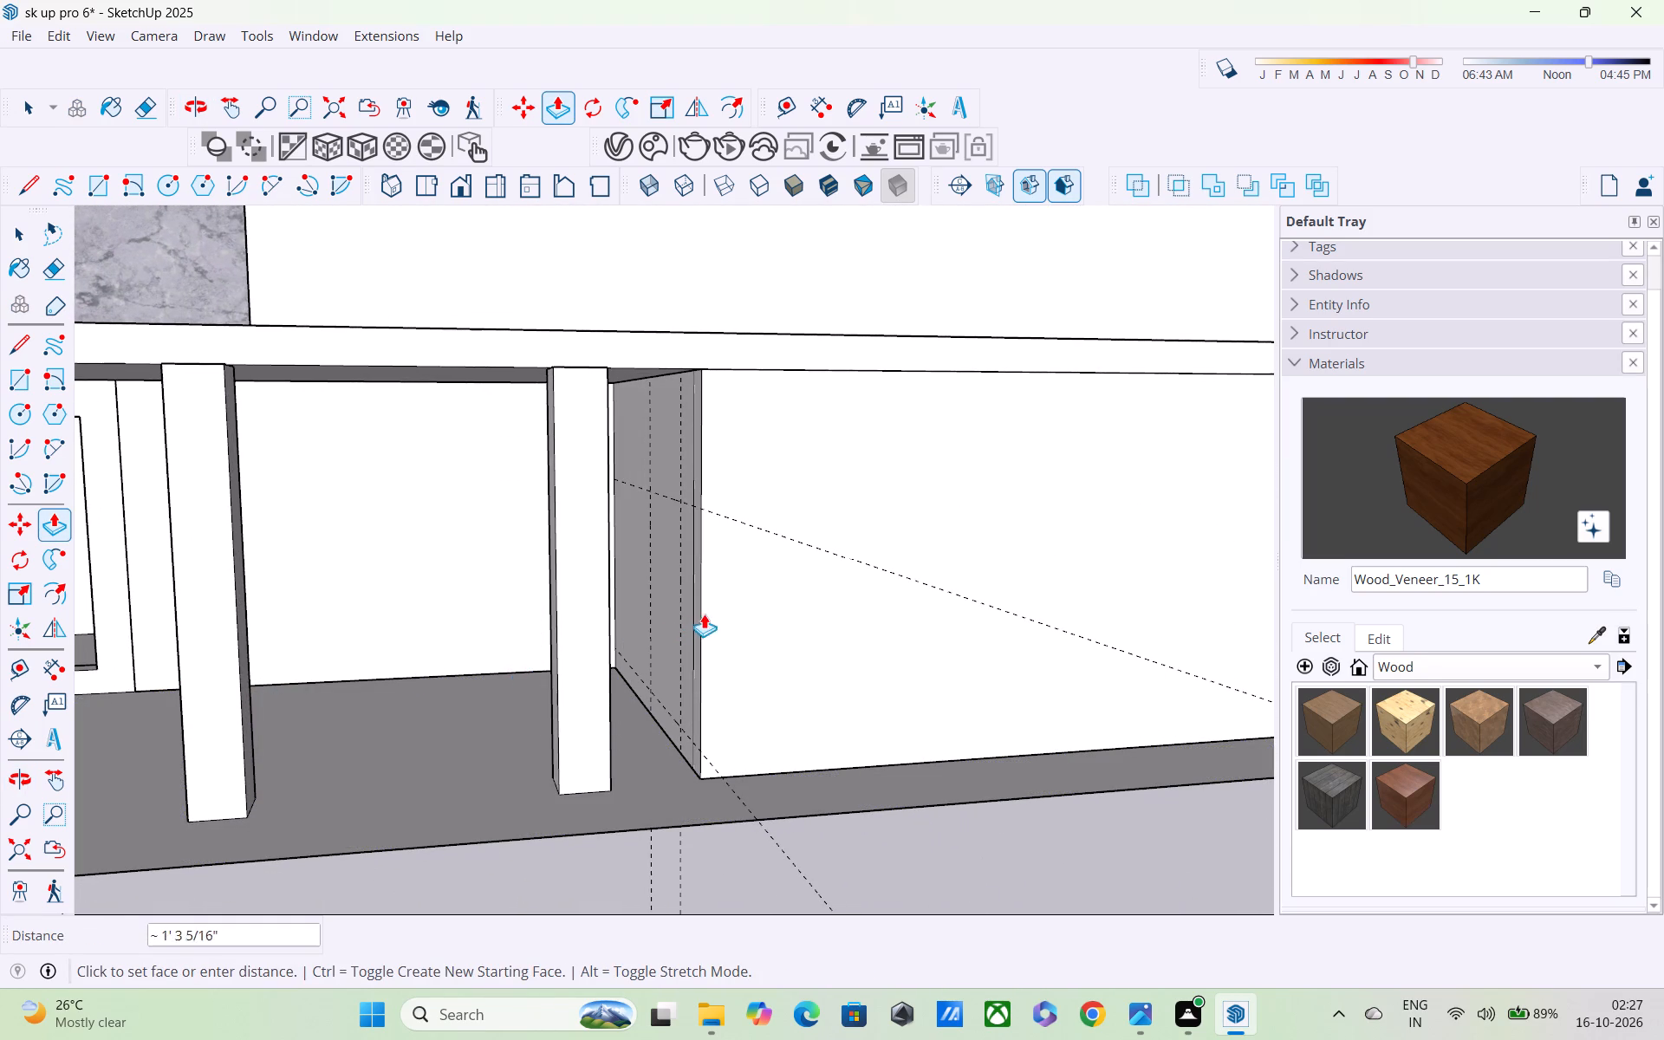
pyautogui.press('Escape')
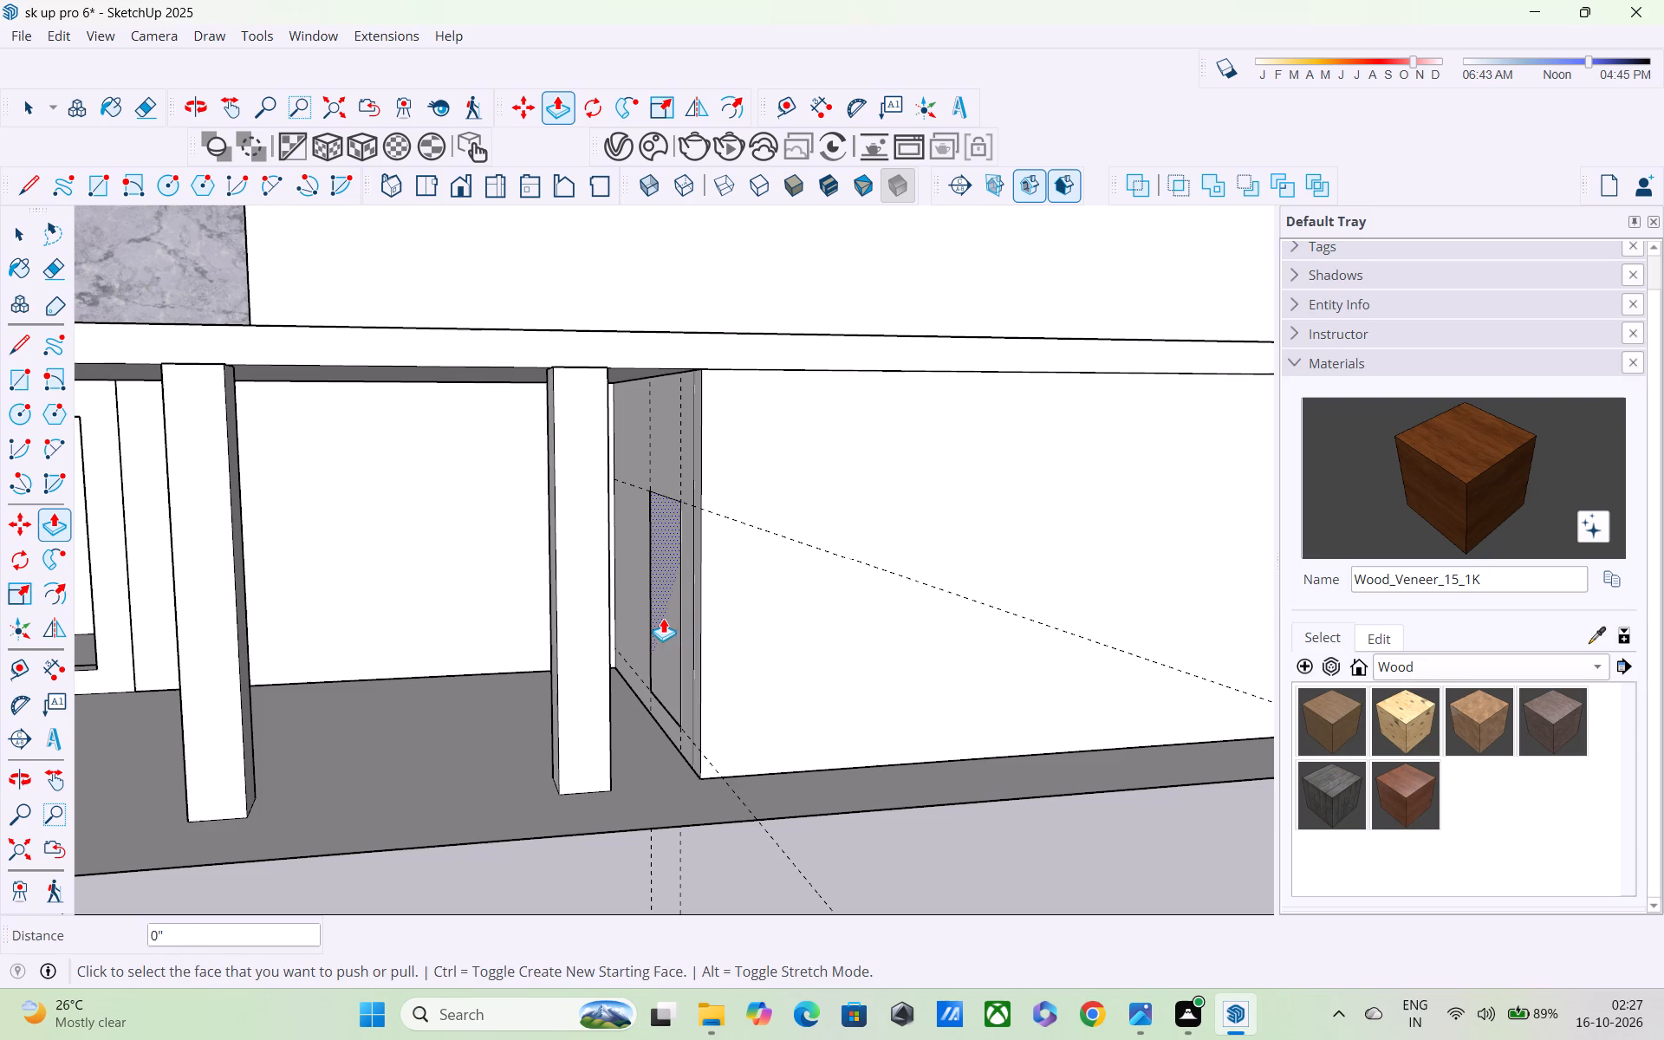
# Select the door face with its edges and inspect it with back edges temporarily displayed.
pyautogui.press('space')
pyautogui.click(666, 618)
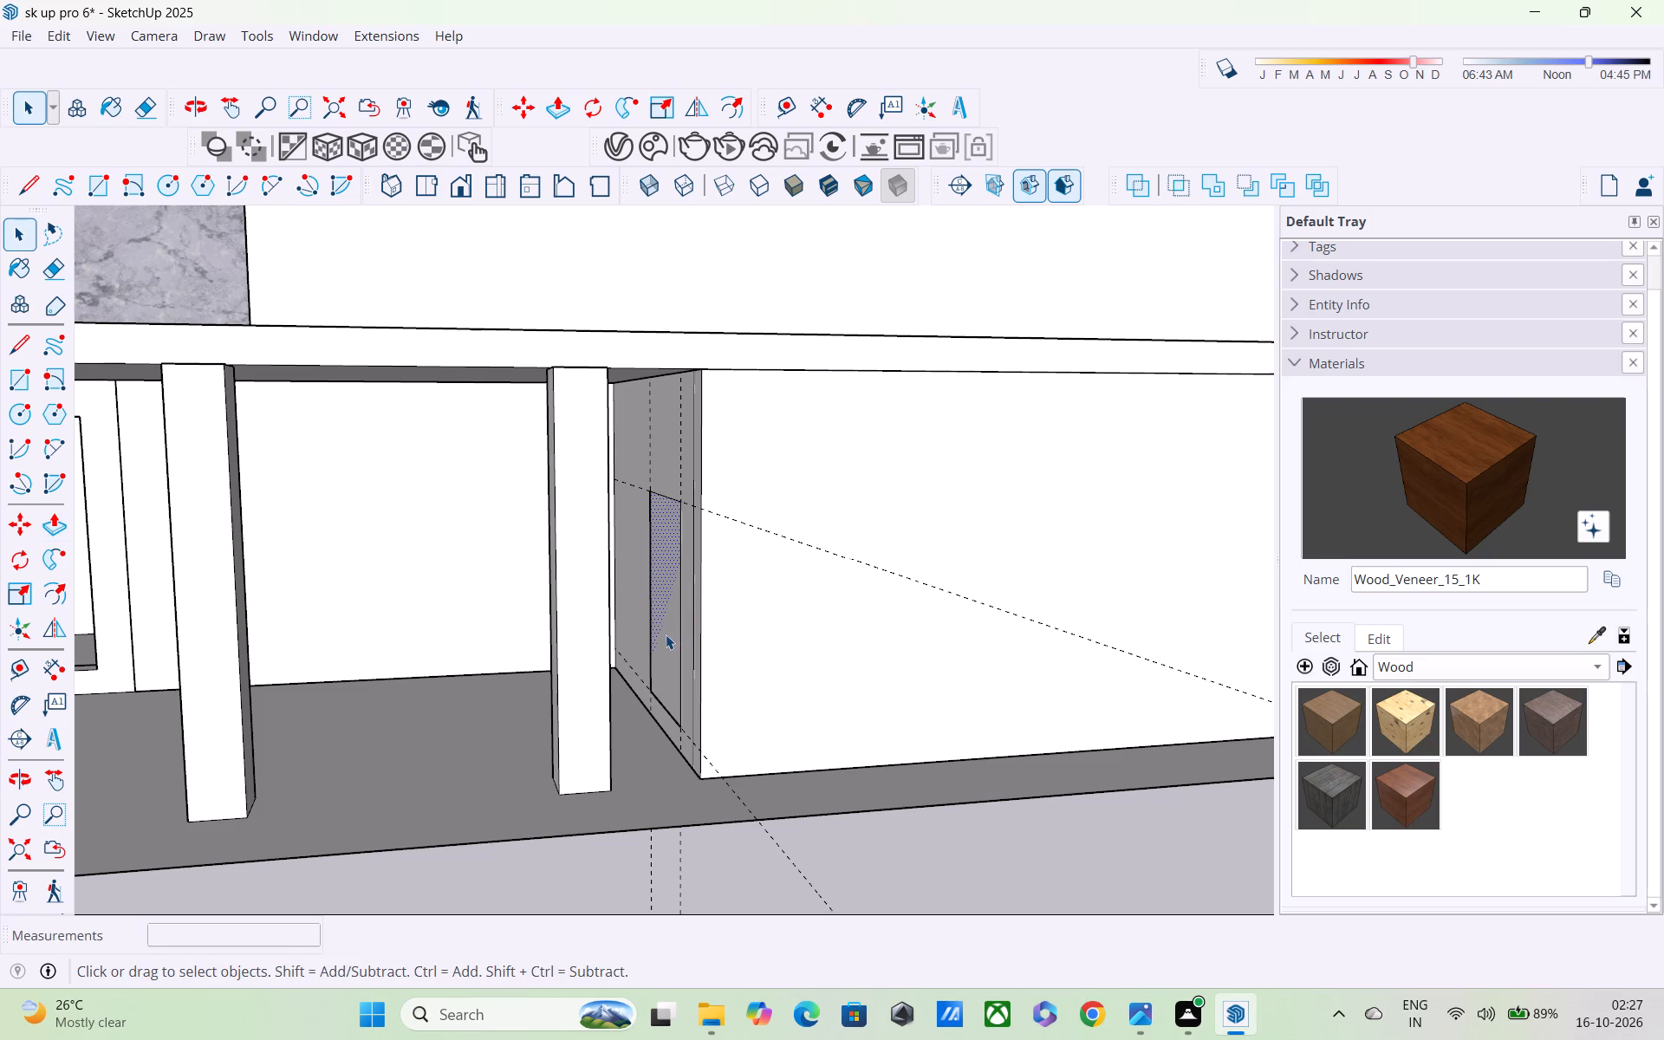
pyautogui.doubleClick(666, 639)
pyautogui.press('k')
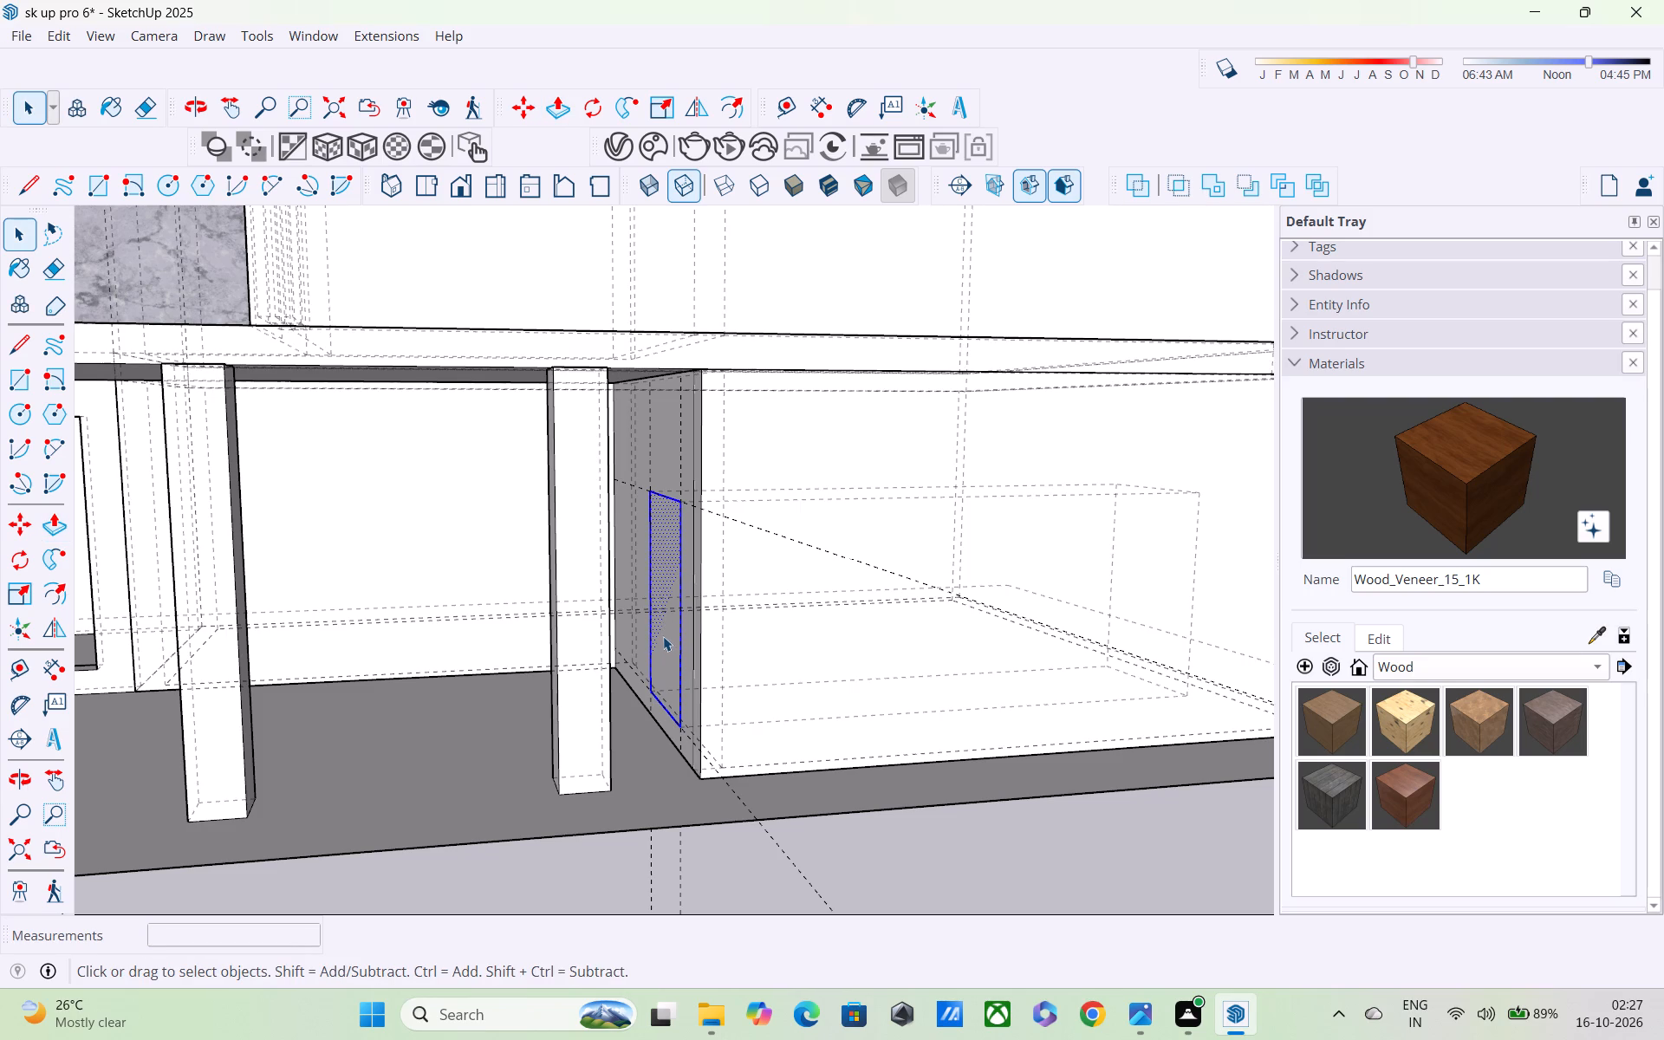
pyautogui.press('k')
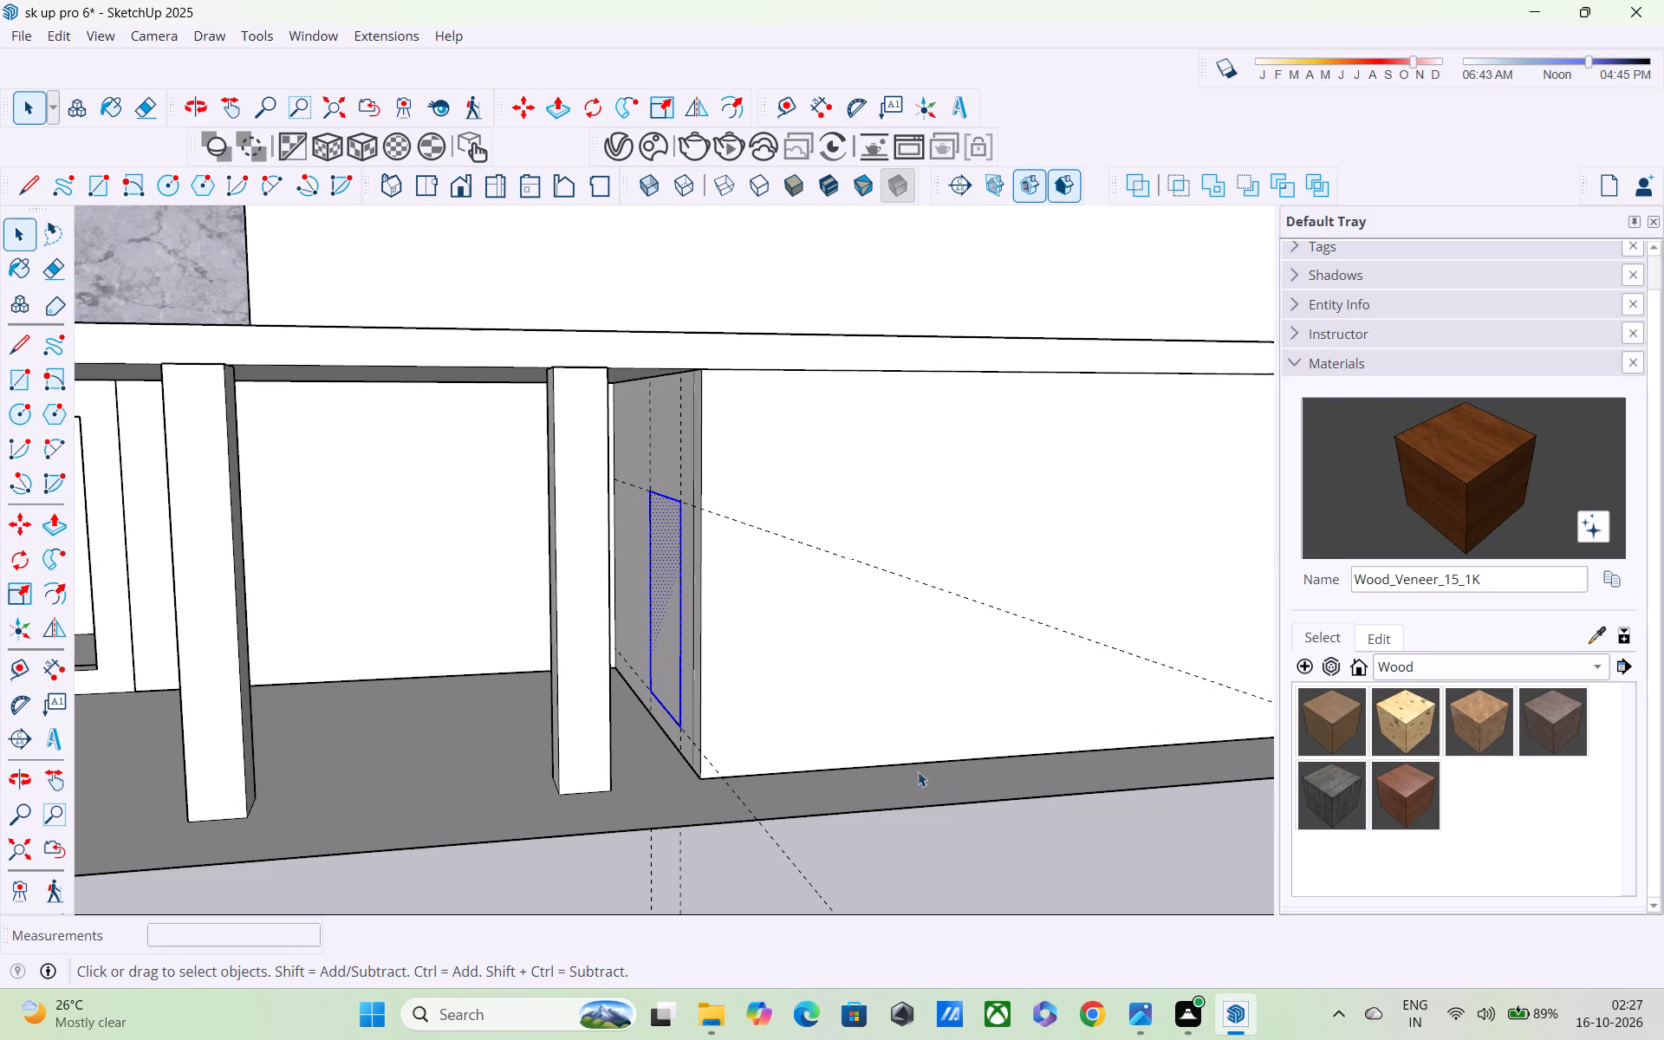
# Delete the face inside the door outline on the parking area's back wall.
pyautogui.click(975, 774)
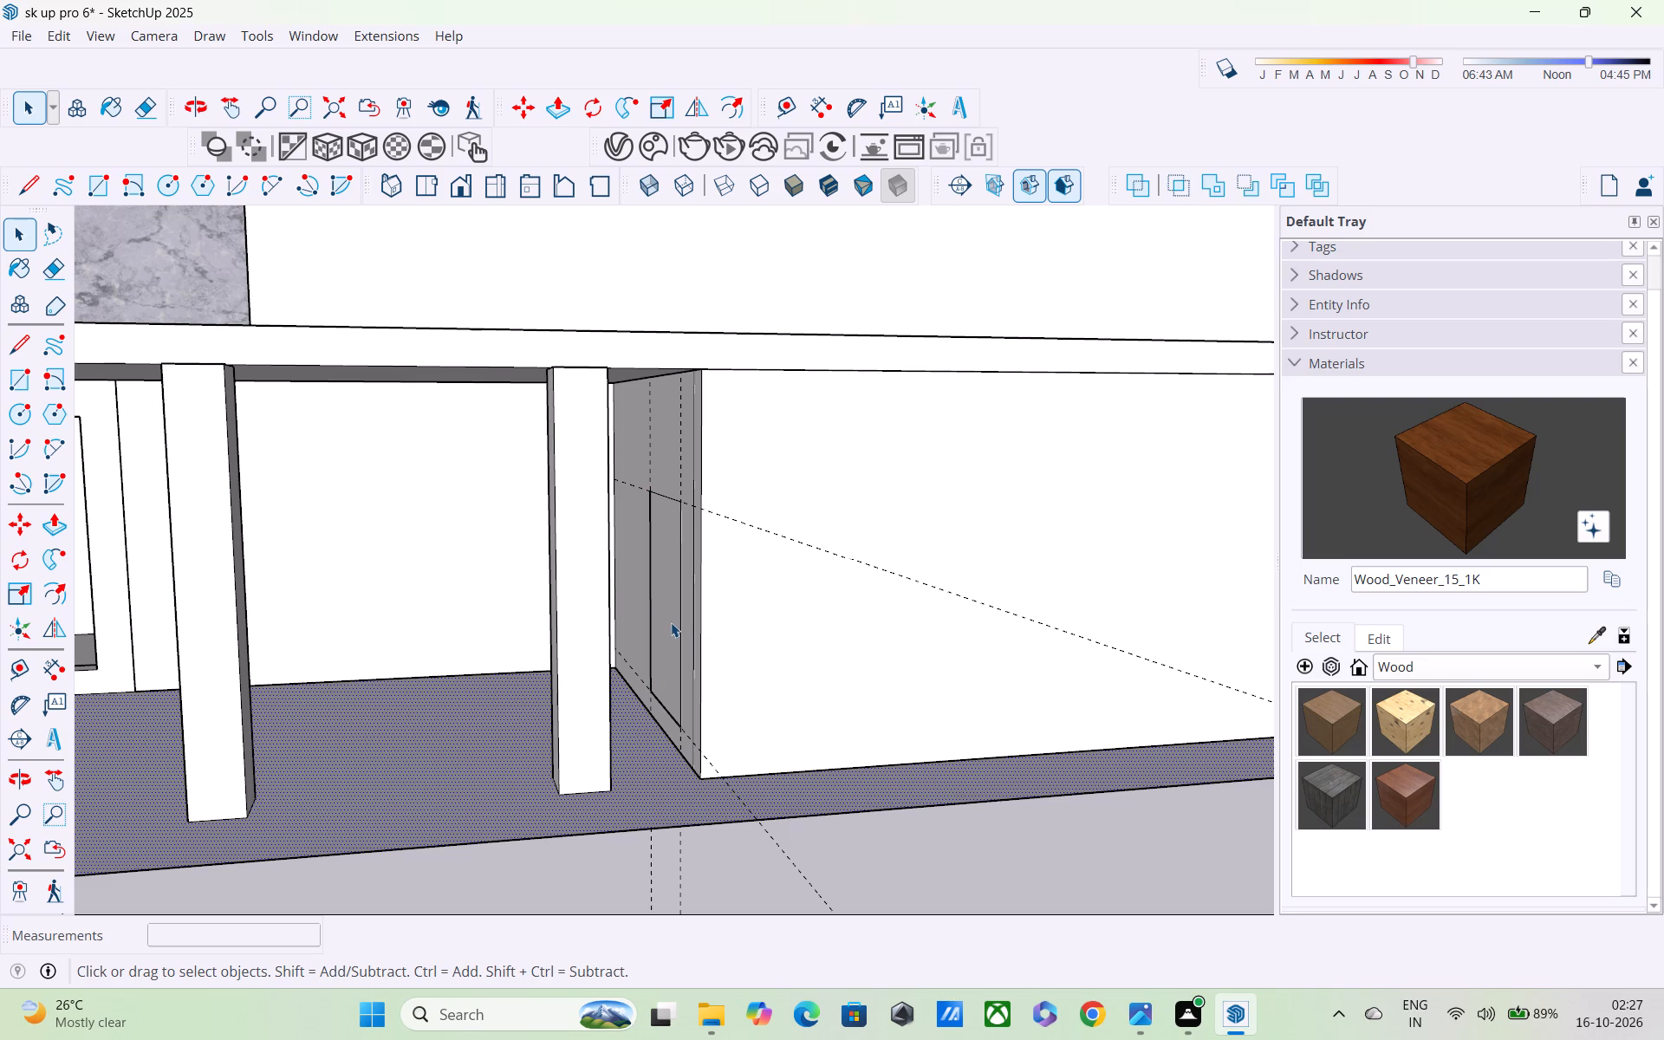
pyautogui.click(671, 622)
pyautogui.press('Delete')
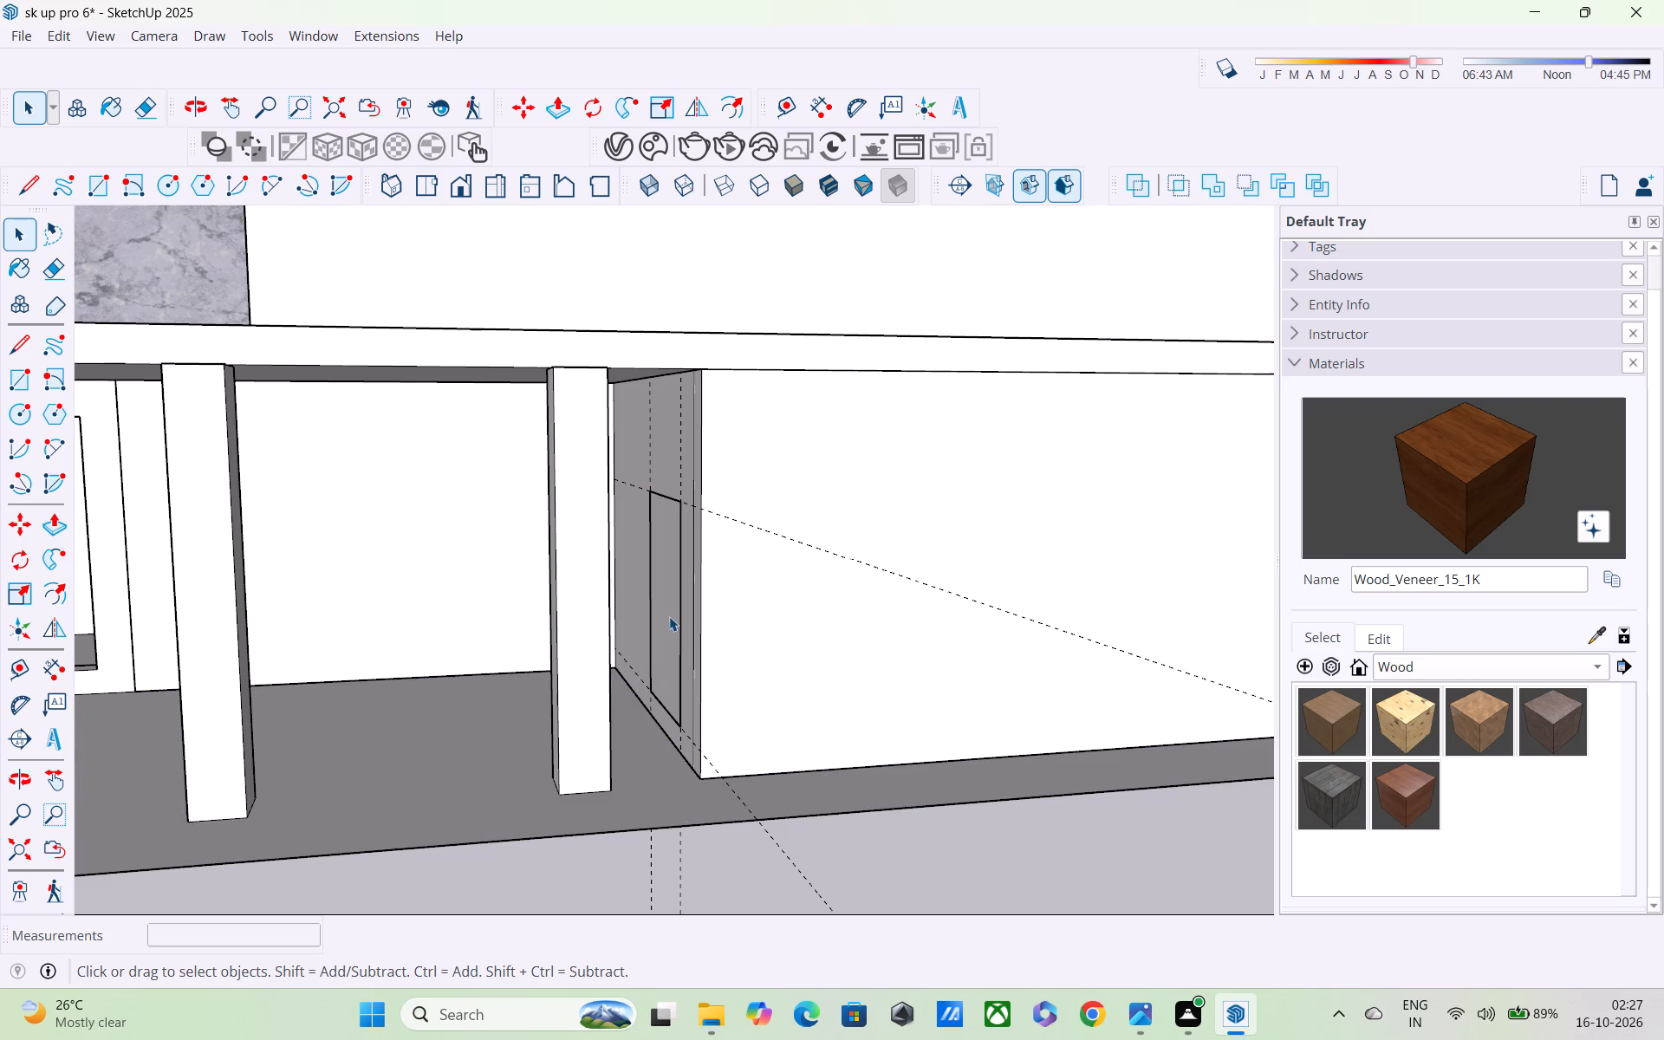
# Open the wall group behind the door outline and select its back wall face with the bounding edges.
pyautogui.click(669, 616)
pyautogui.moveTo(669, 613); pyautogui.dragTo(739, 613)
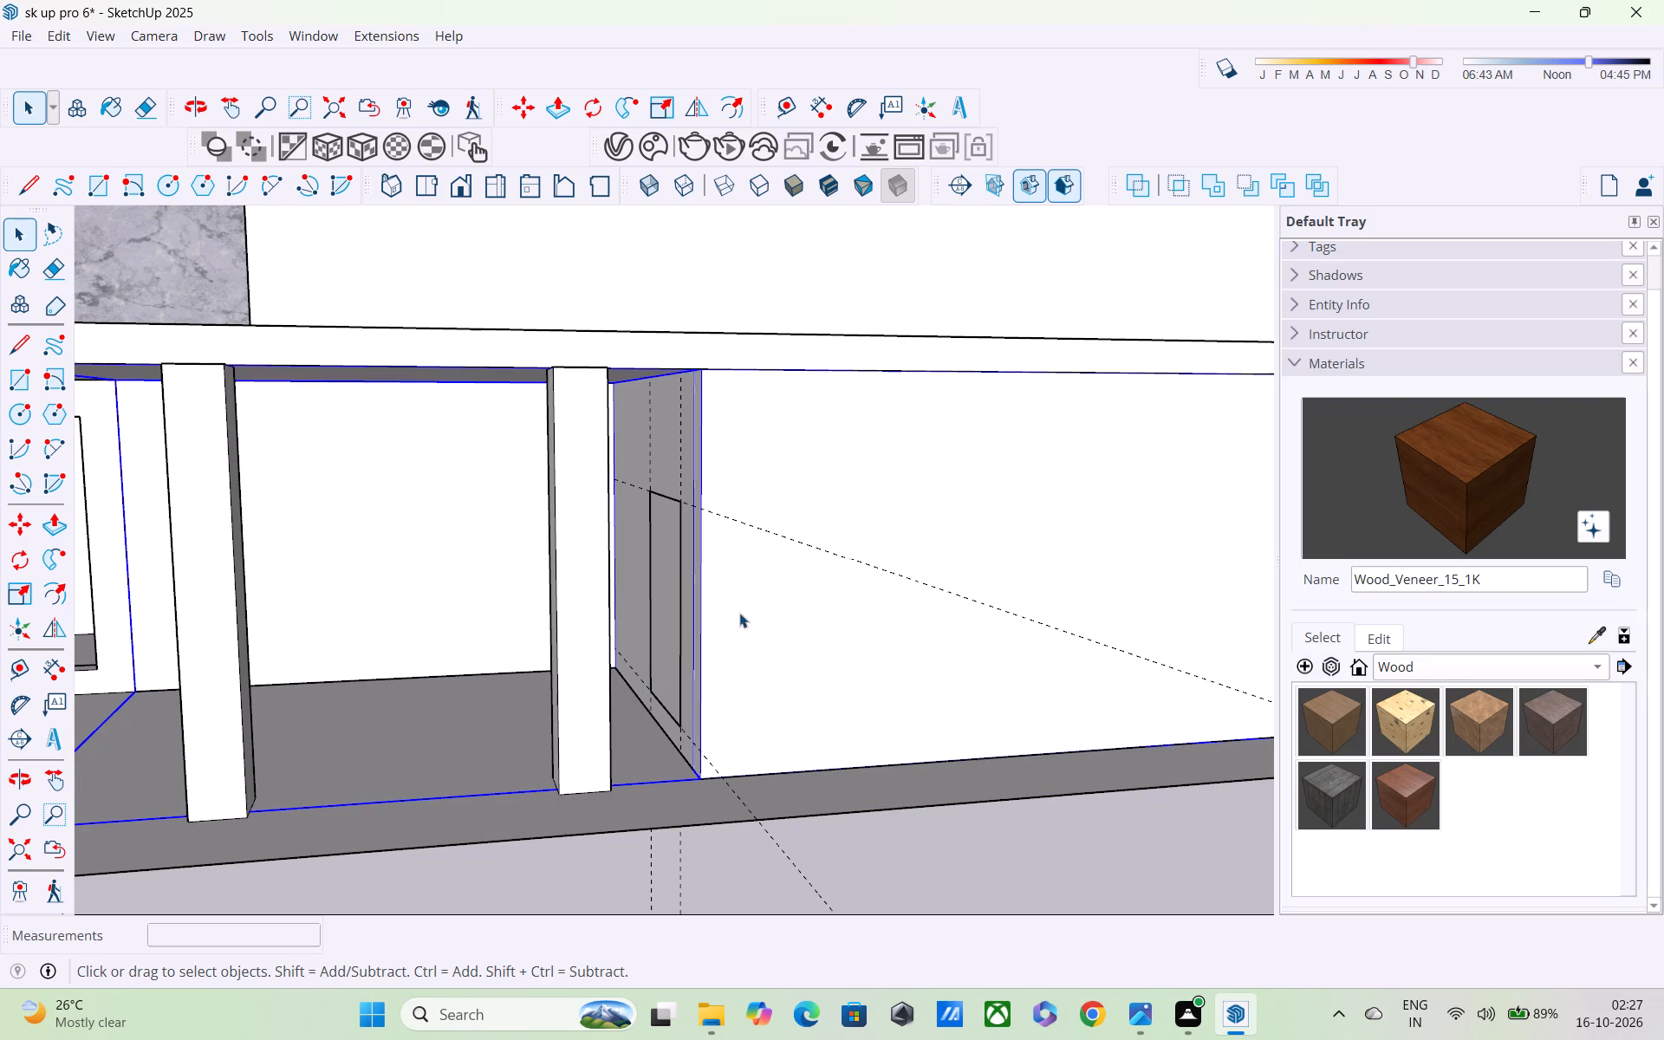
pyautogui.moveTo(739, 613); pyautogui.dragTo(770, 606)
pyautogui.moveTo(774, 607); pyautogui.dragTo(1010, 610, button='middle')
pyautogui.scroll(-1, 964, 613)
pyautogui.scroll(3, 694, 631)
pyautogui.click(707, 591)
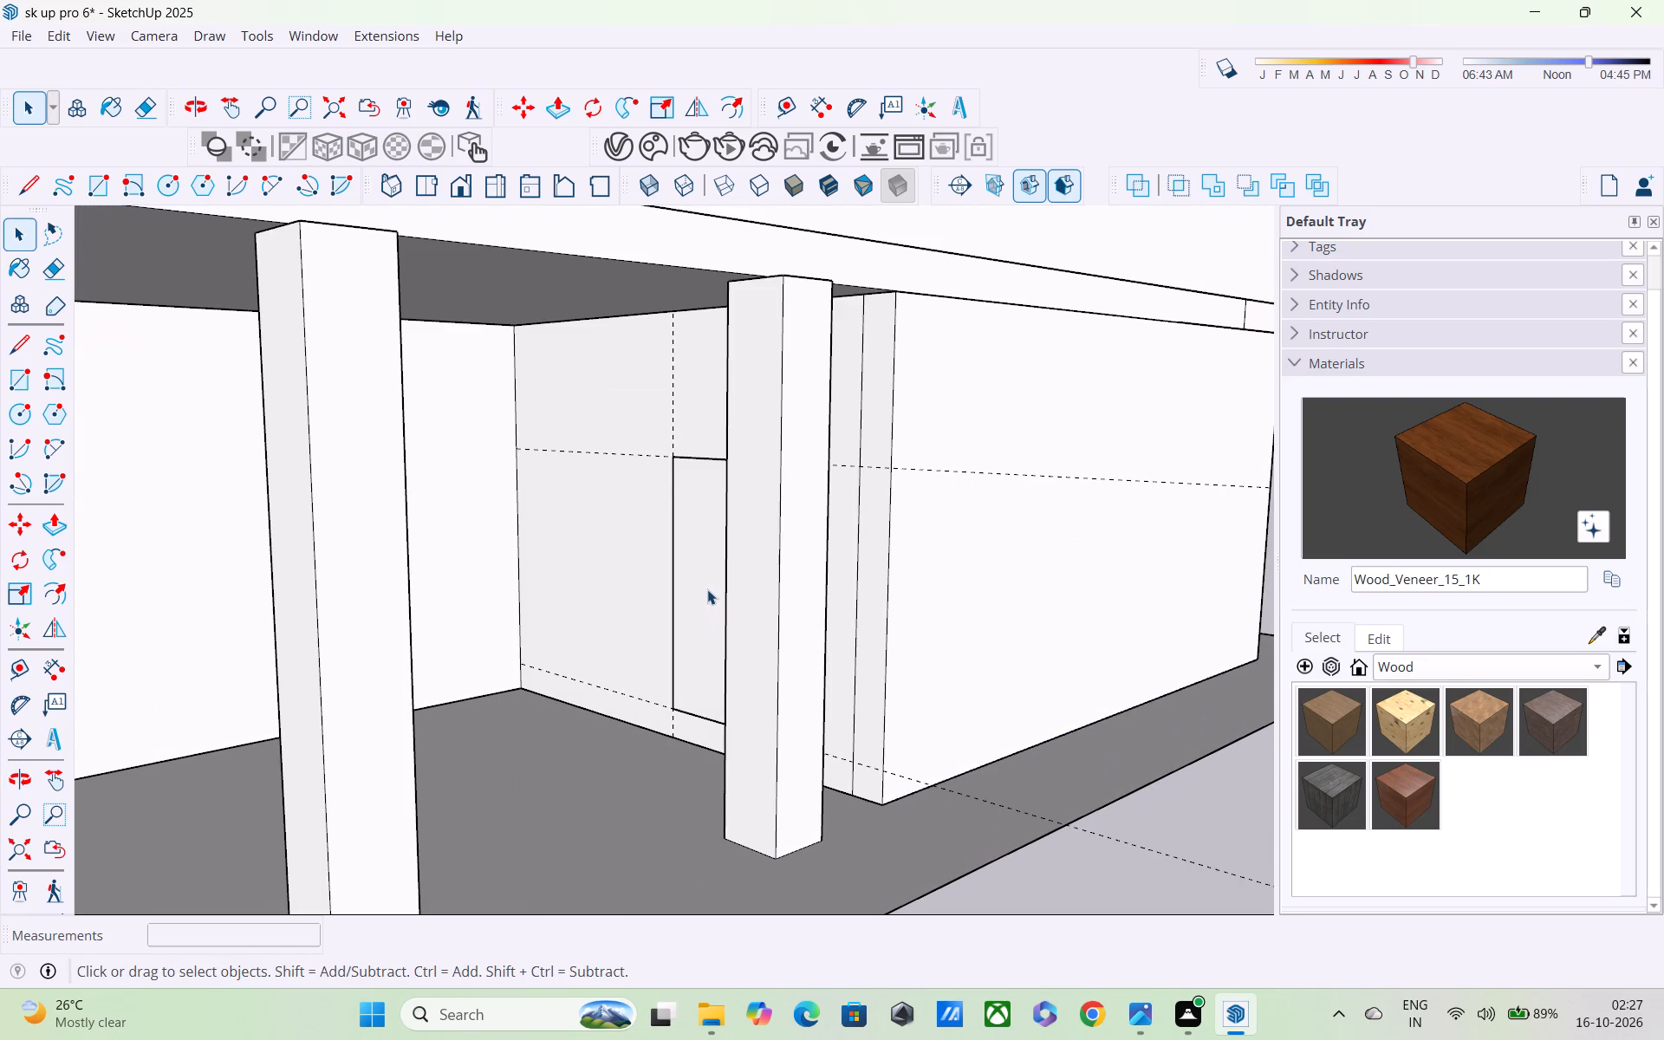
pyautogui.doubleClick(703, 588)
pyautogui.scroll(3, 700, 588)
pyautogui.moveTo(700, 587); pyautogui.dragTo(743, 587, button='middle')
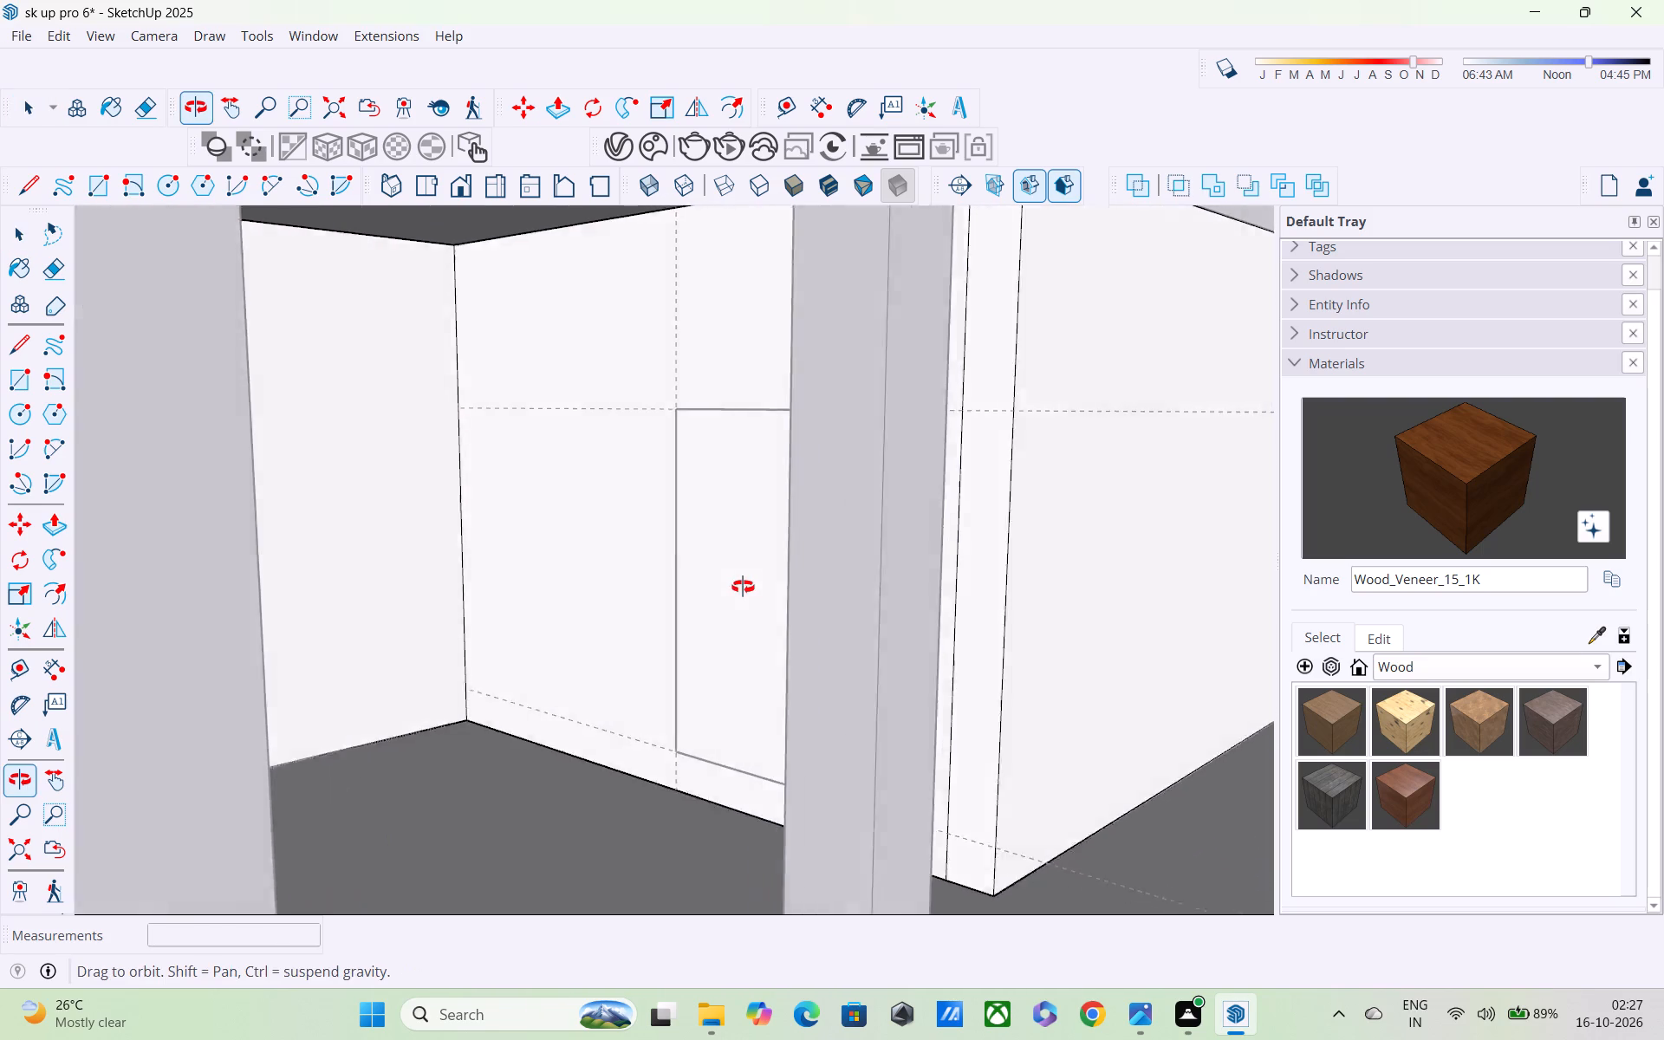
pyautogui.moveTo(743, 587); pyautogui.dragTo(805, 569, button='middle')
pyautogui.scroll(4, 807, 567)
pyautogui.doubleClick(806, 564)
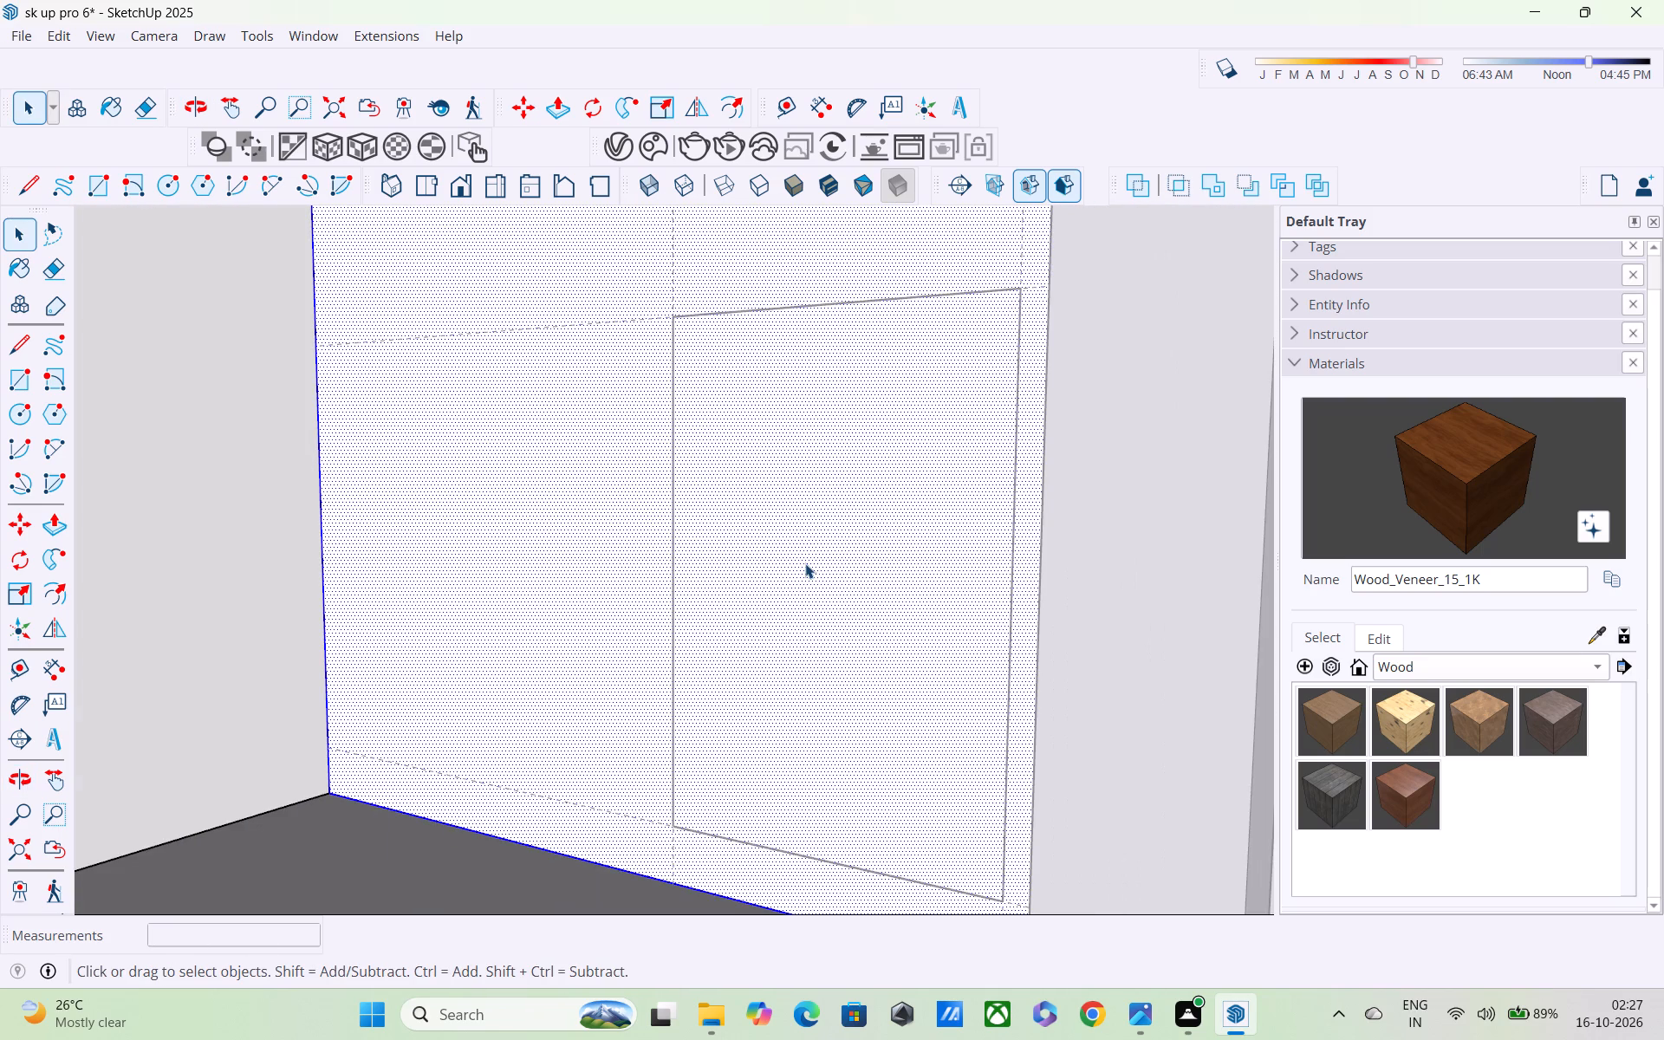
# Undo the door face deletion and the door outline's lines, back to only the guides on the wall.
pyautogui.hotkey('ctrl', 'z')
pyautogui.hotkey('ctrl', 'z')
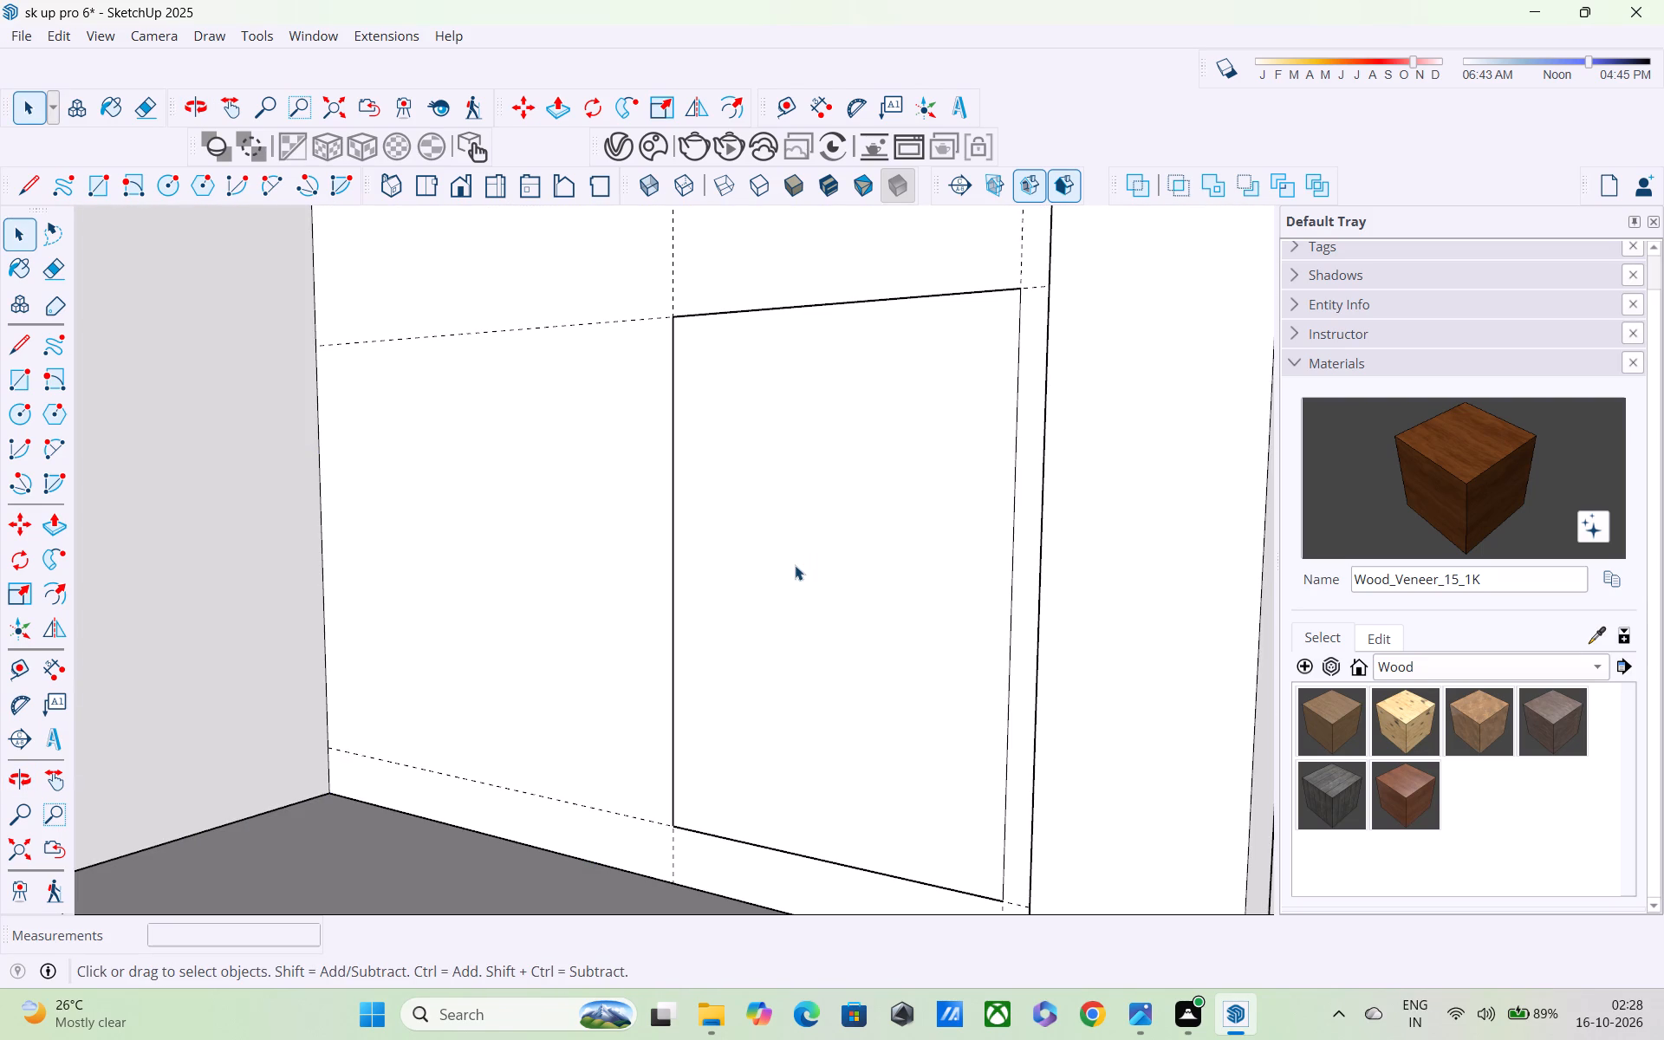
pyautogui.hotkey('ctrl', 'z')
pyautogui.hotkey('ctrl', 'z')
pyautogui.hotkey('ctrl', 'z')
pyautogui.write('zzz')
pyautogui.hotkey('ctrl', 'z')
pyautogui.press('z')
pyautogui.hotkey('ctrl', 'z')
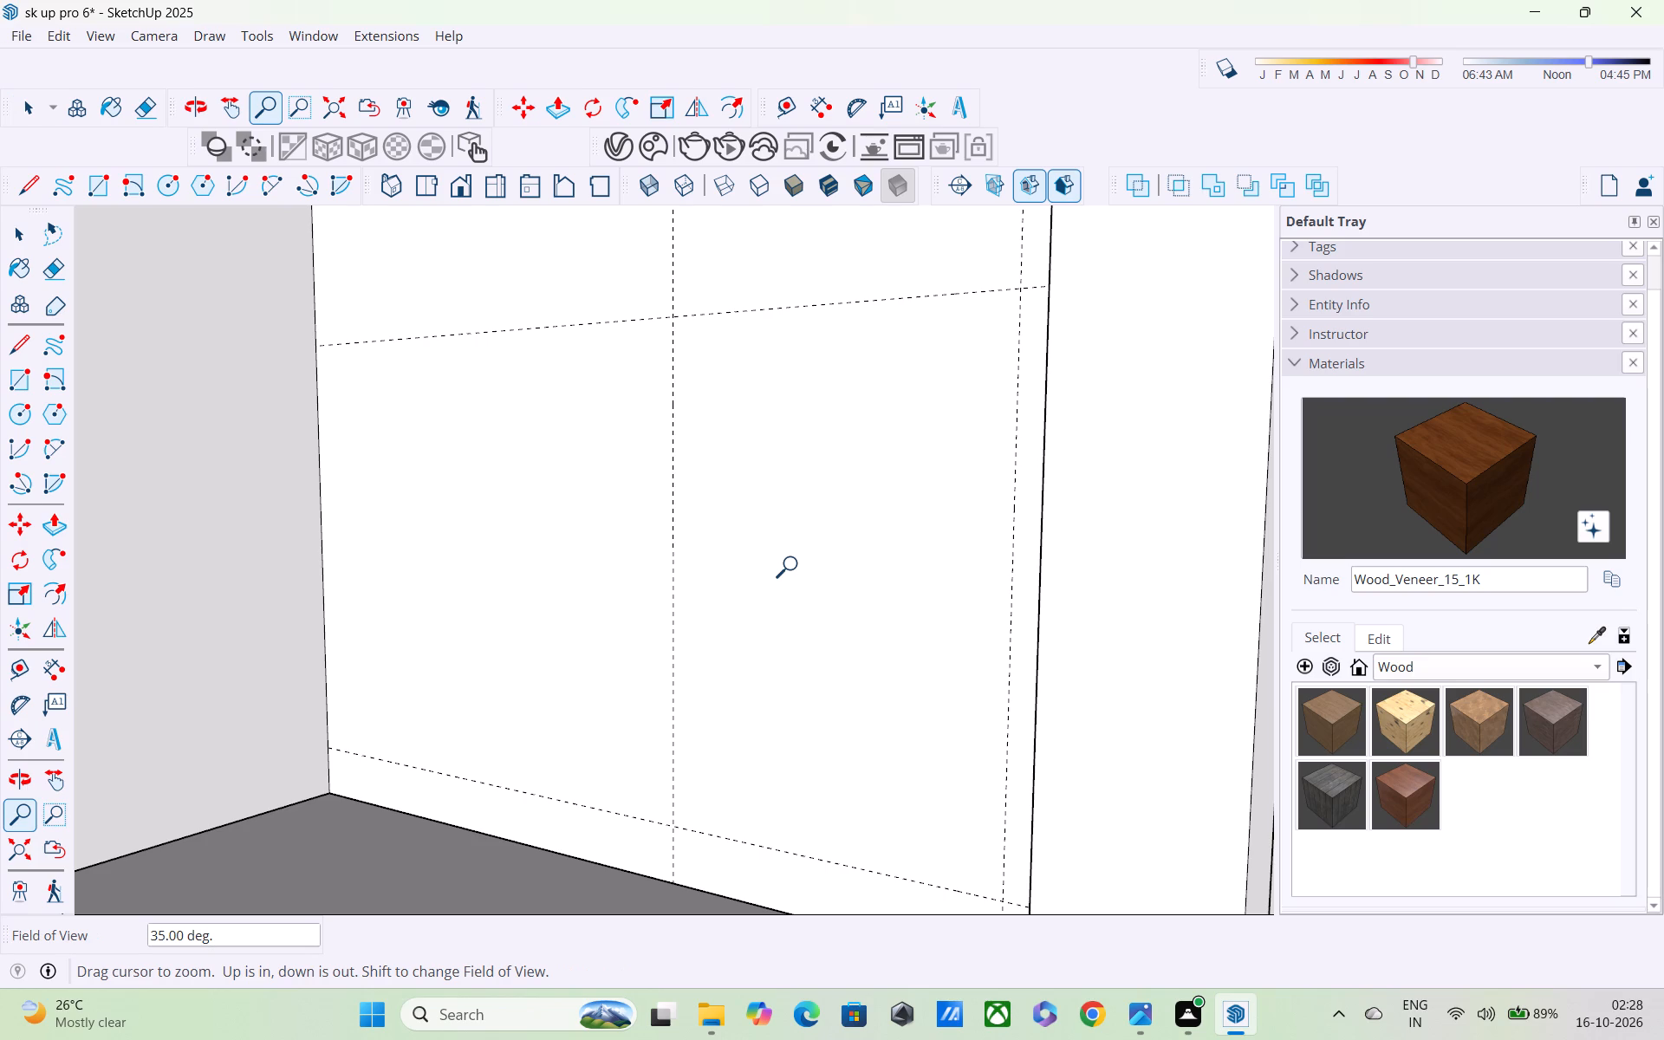
# Open the ground-floor wall group for editing.
pyautogui.scroll(-2, 794, 567)
pyautogui.moveTo(799, 585); pyautogui.dragTo(820, 564, button='middle')
pyautogui.scroll(-3, 856, 556)
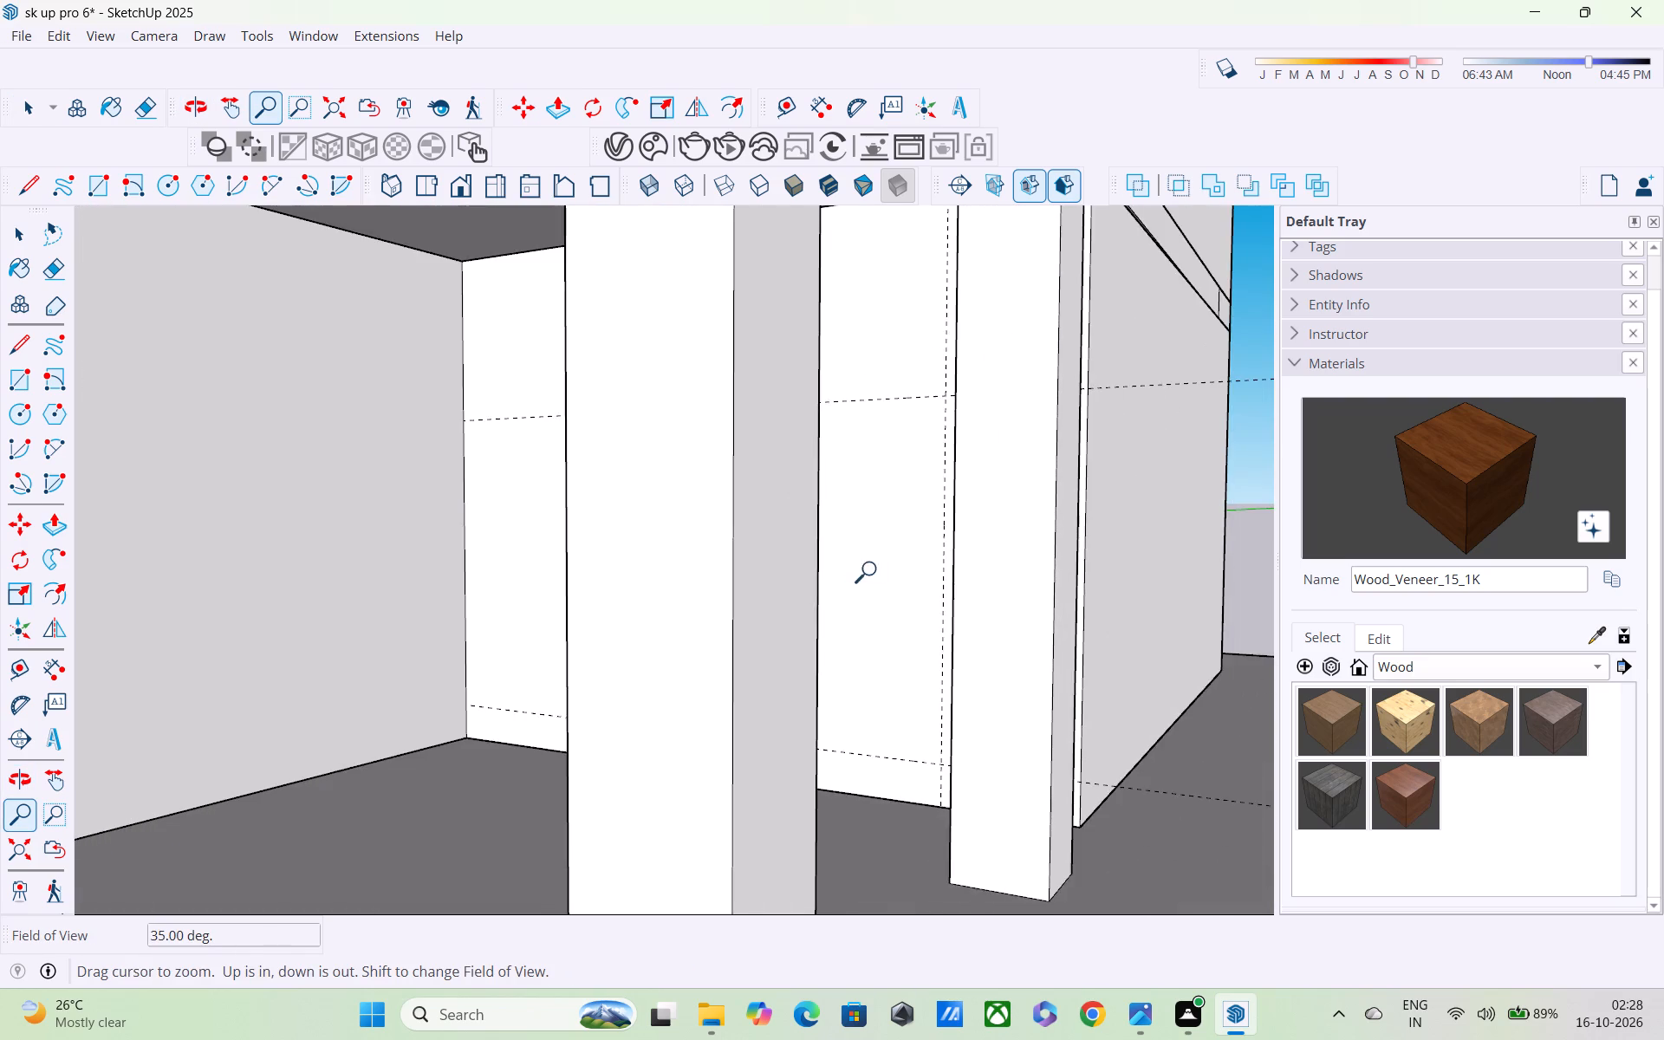
pyautogui.scroll(-10, 885, 569)
pyautogui.doubleClick(978, 529)
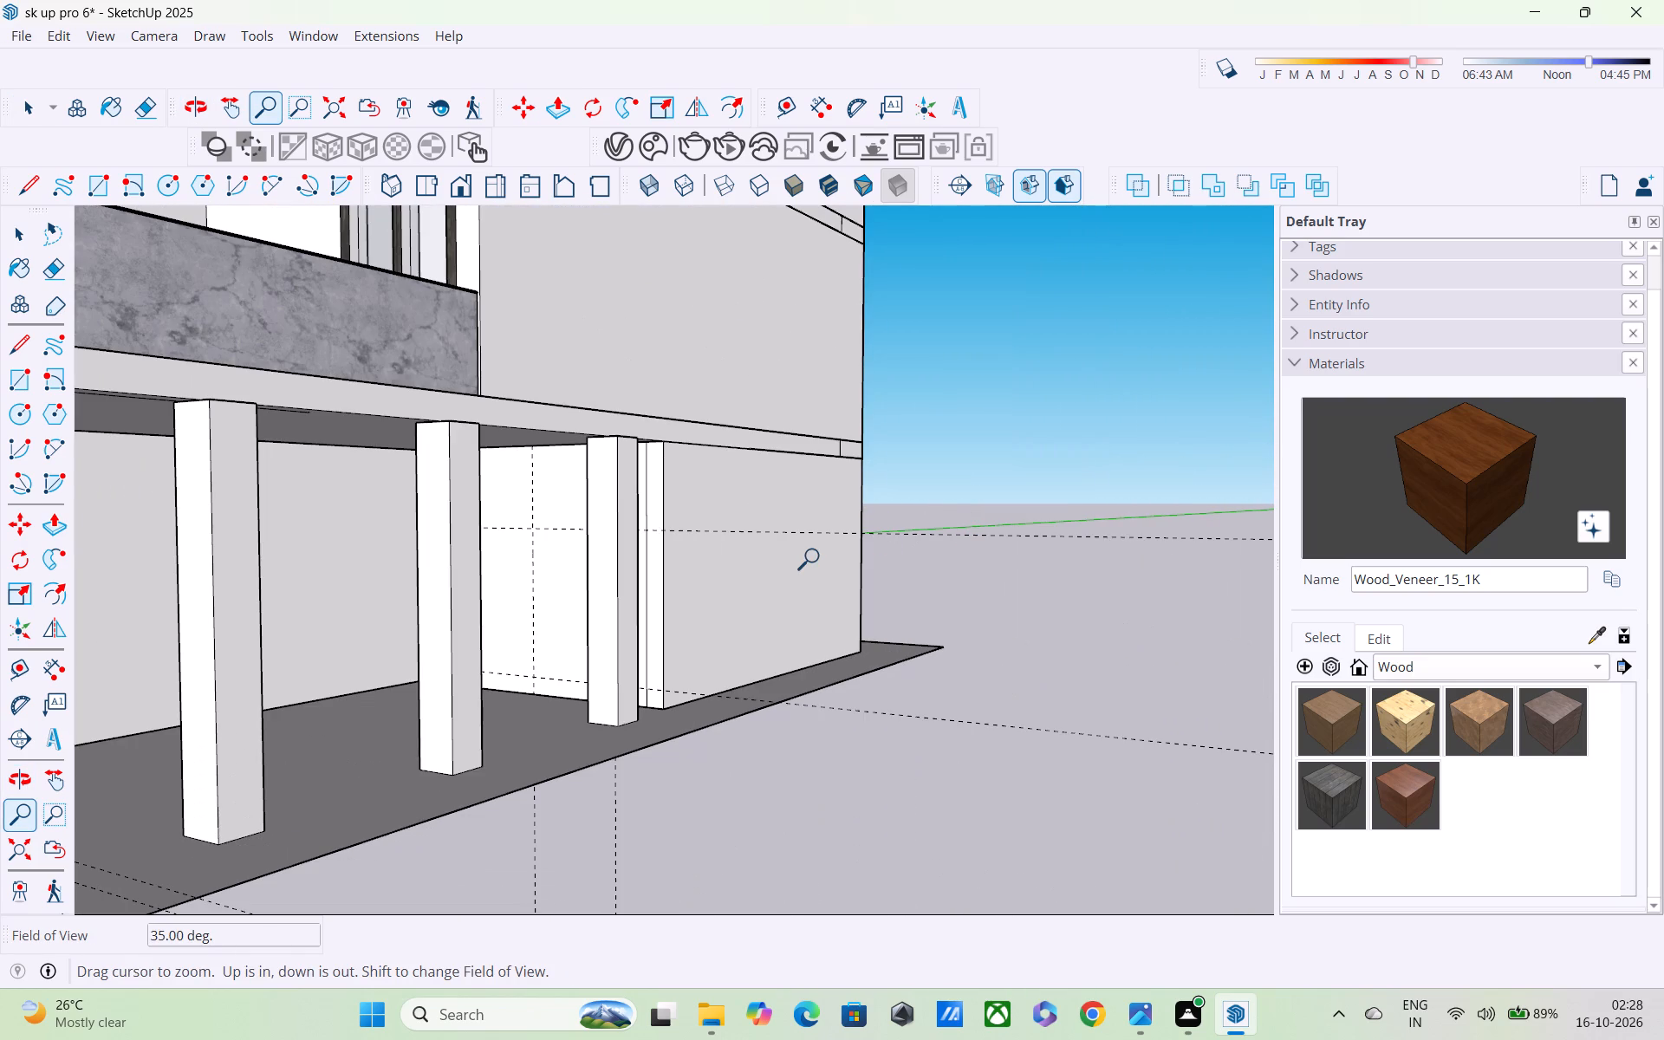
pyautogui.doubleClick(812, 564)
pyautogui.click(842, 572)
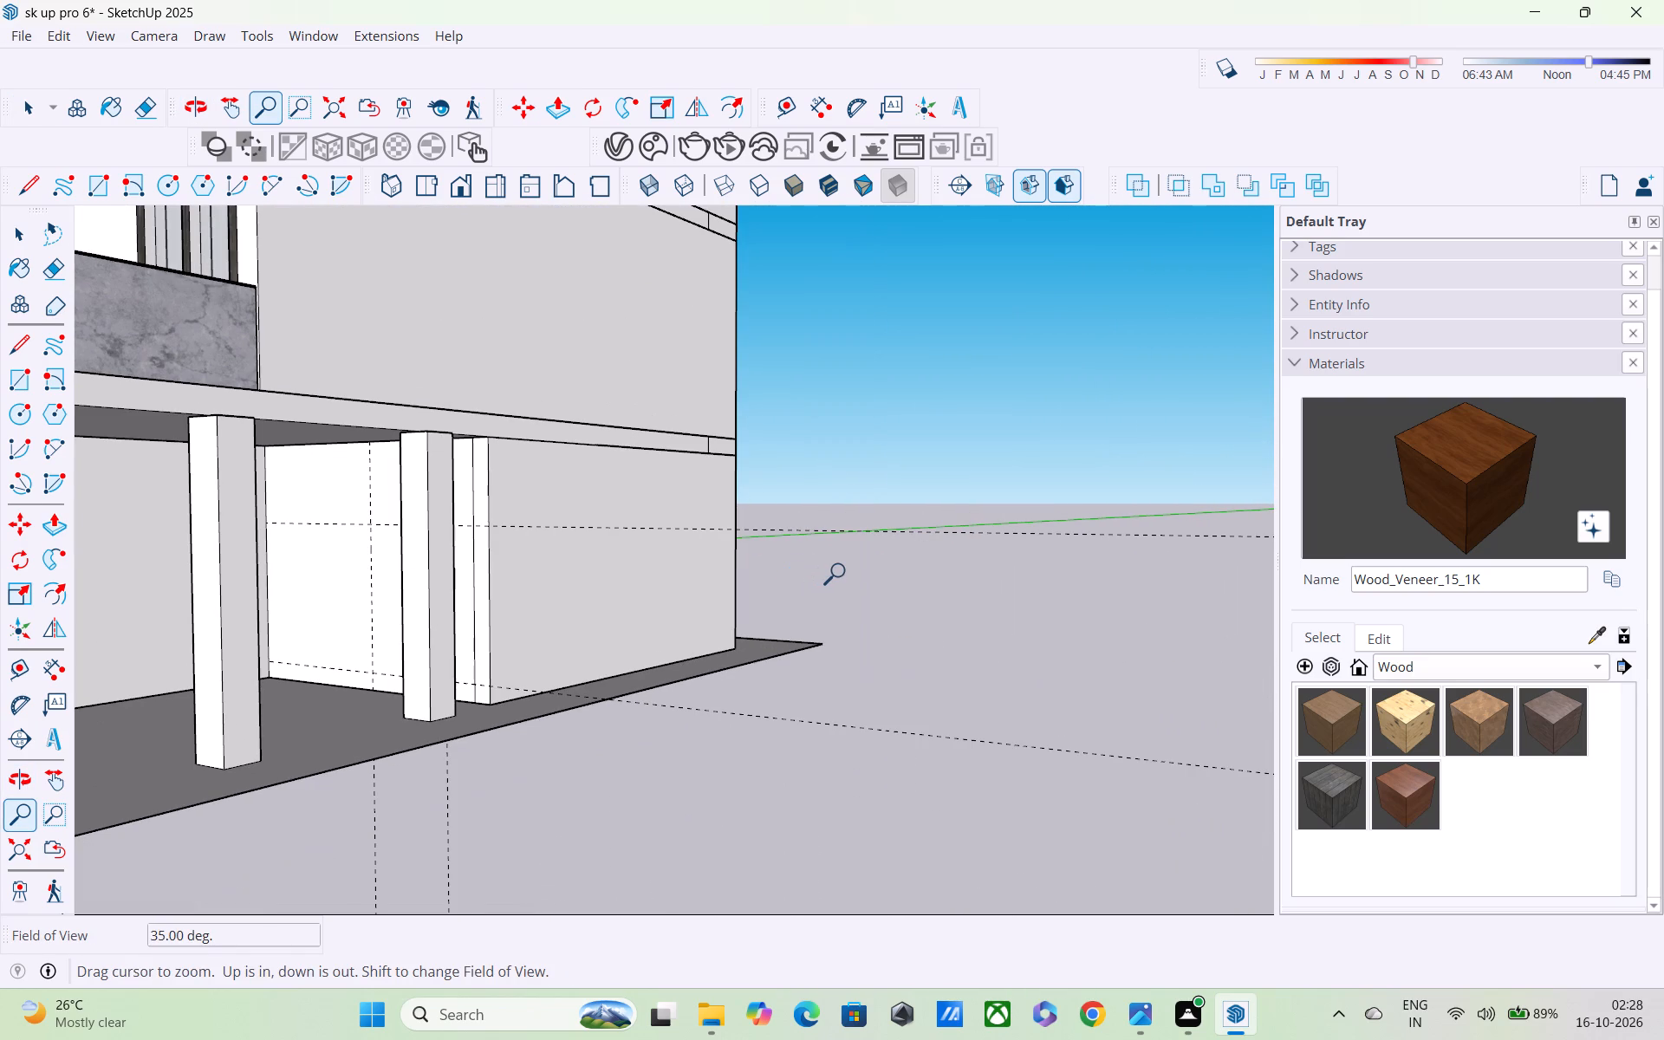
pyautogui.press('space')
pyautogui.press('space')
pyautogui.click(835, 575)
pyautogui.press('space')
pyautogui.doubleClick(645, 601)
# Draw a rectangle on the parking area's back wall between the intersections of the vertical and horizontal guides.
pyautogui.moveTo(538, 616); pyautogui.dragTo(811, 567, button='middle')
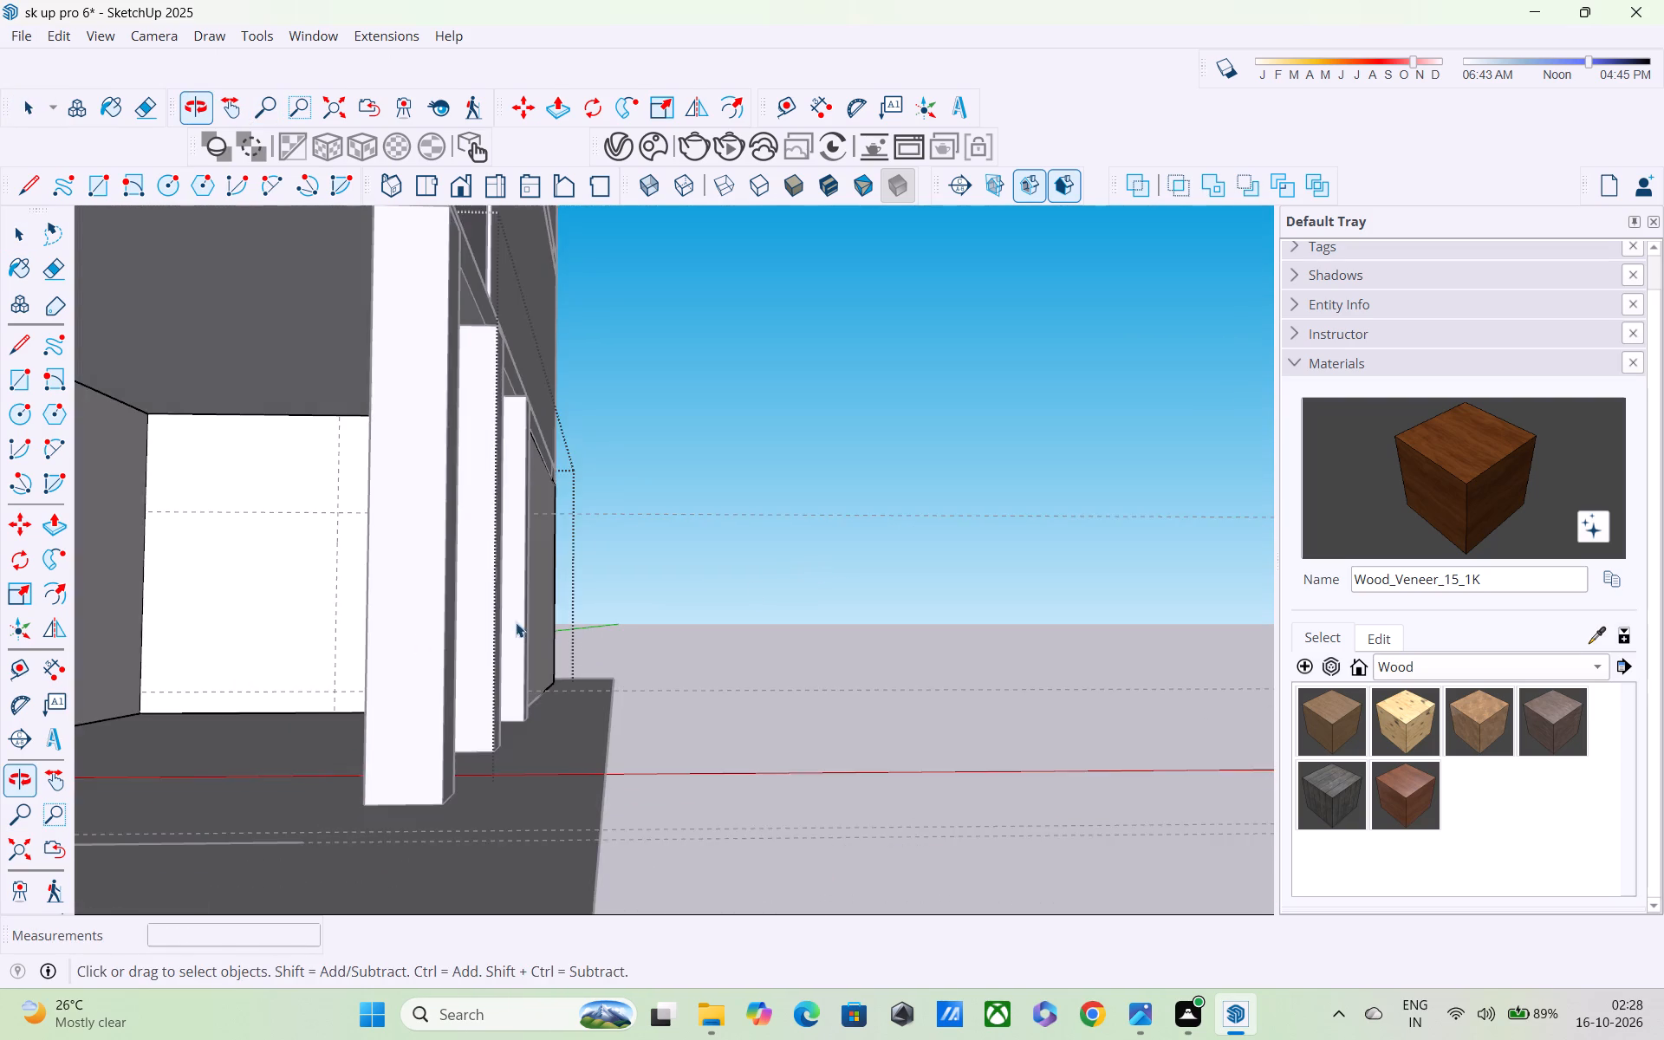
pyautogui.scroll(4, 355, 642)
pyautogui.moveTo(353, 633); pyautogui.dragTo(436, 669, button='middle')
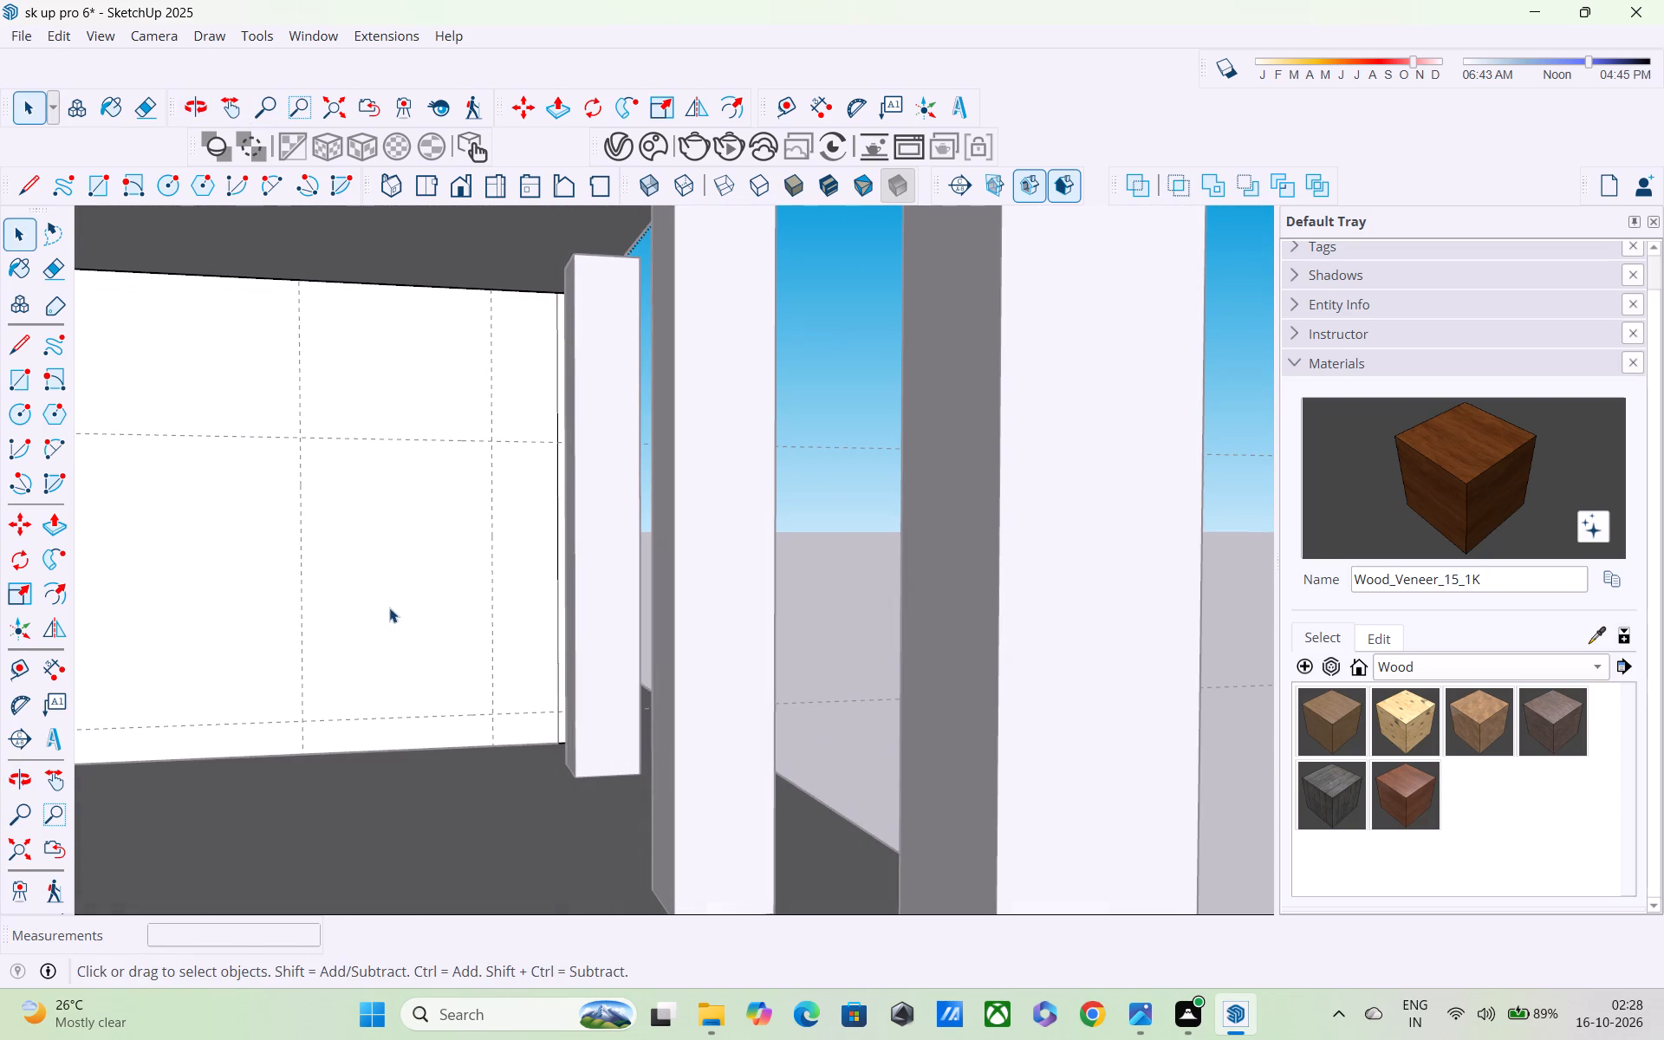
pyautogui.press('r')
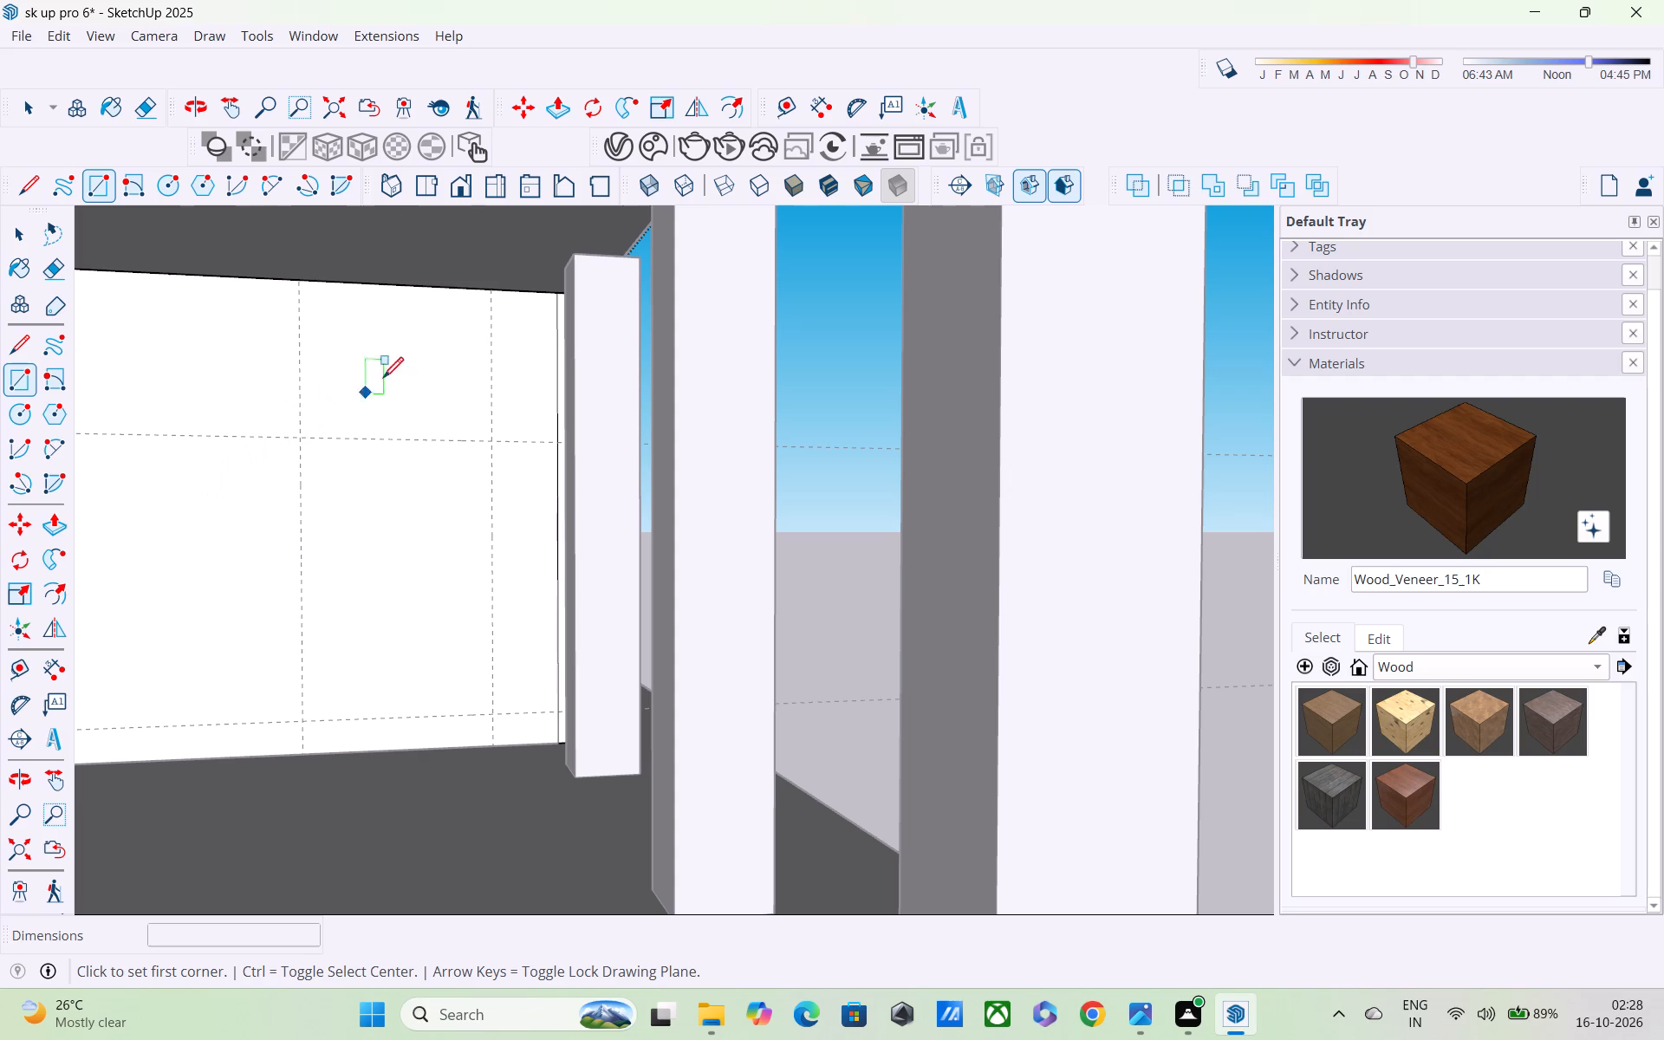
pyautogui.click(296, 436)
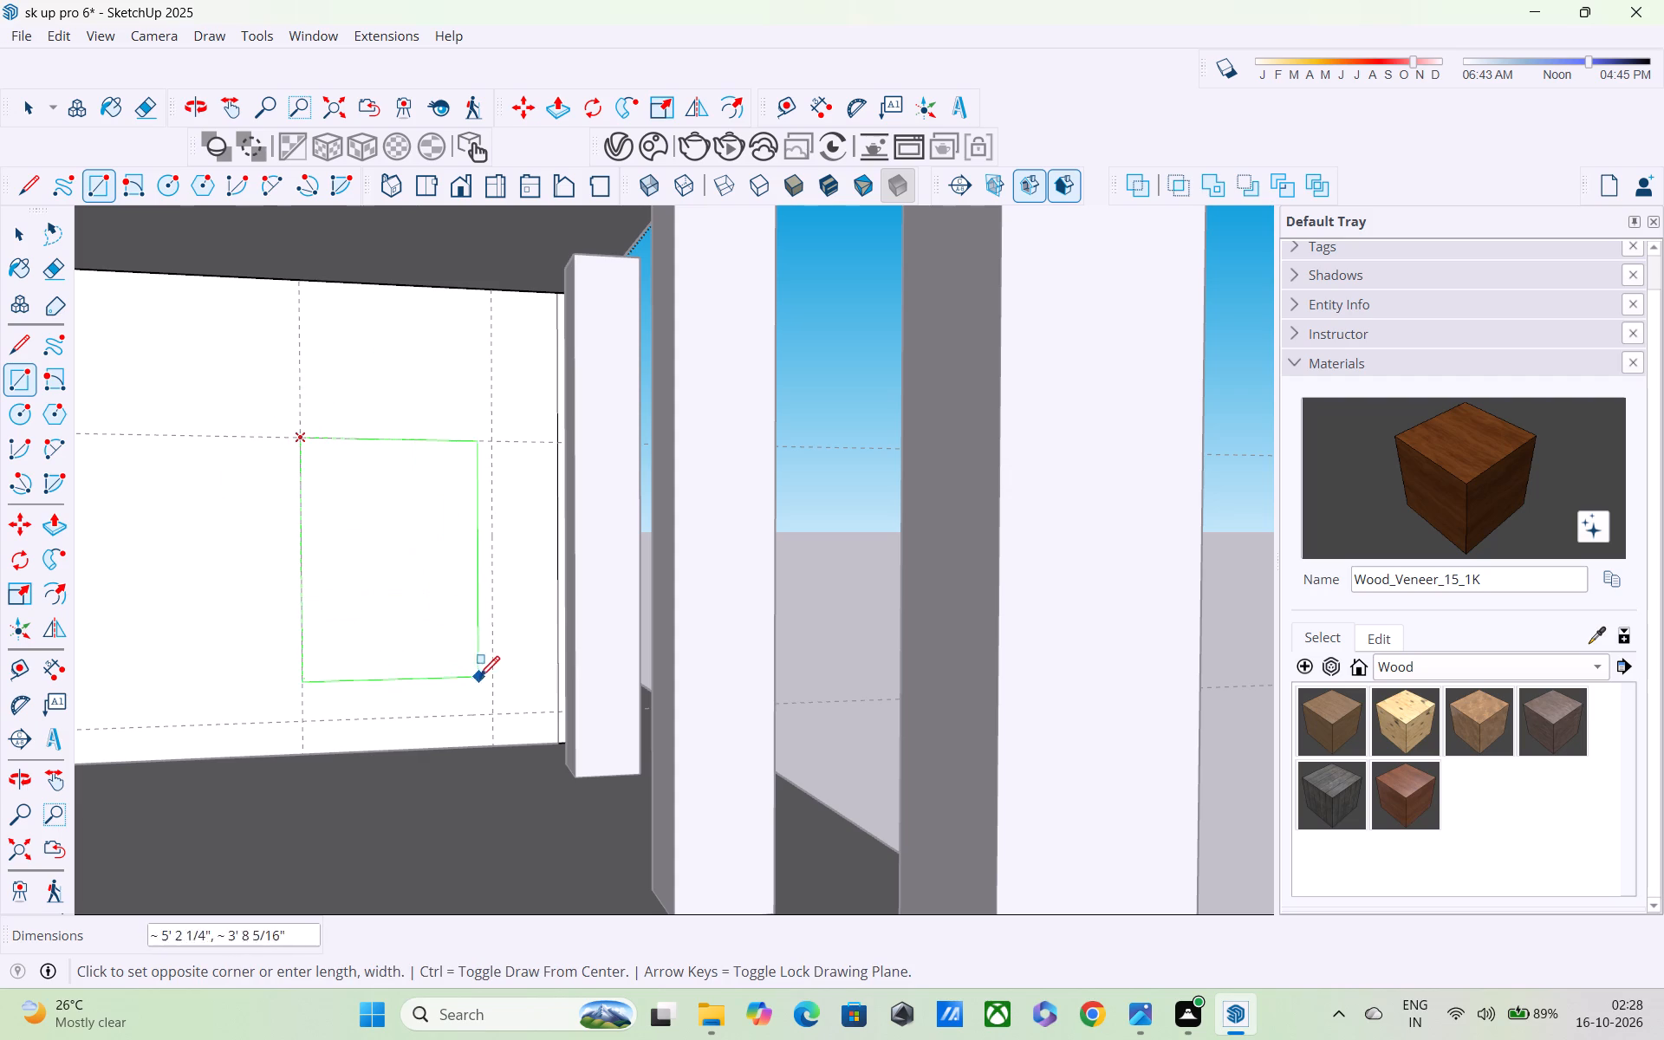
pyautogui.click(491, 719)
# Offset the new back-wall rectangle inward by 4" to form a frame border.
pyautogui.moveTo(478, 708); pyautogui.dragTo(427, 653, button='middle')
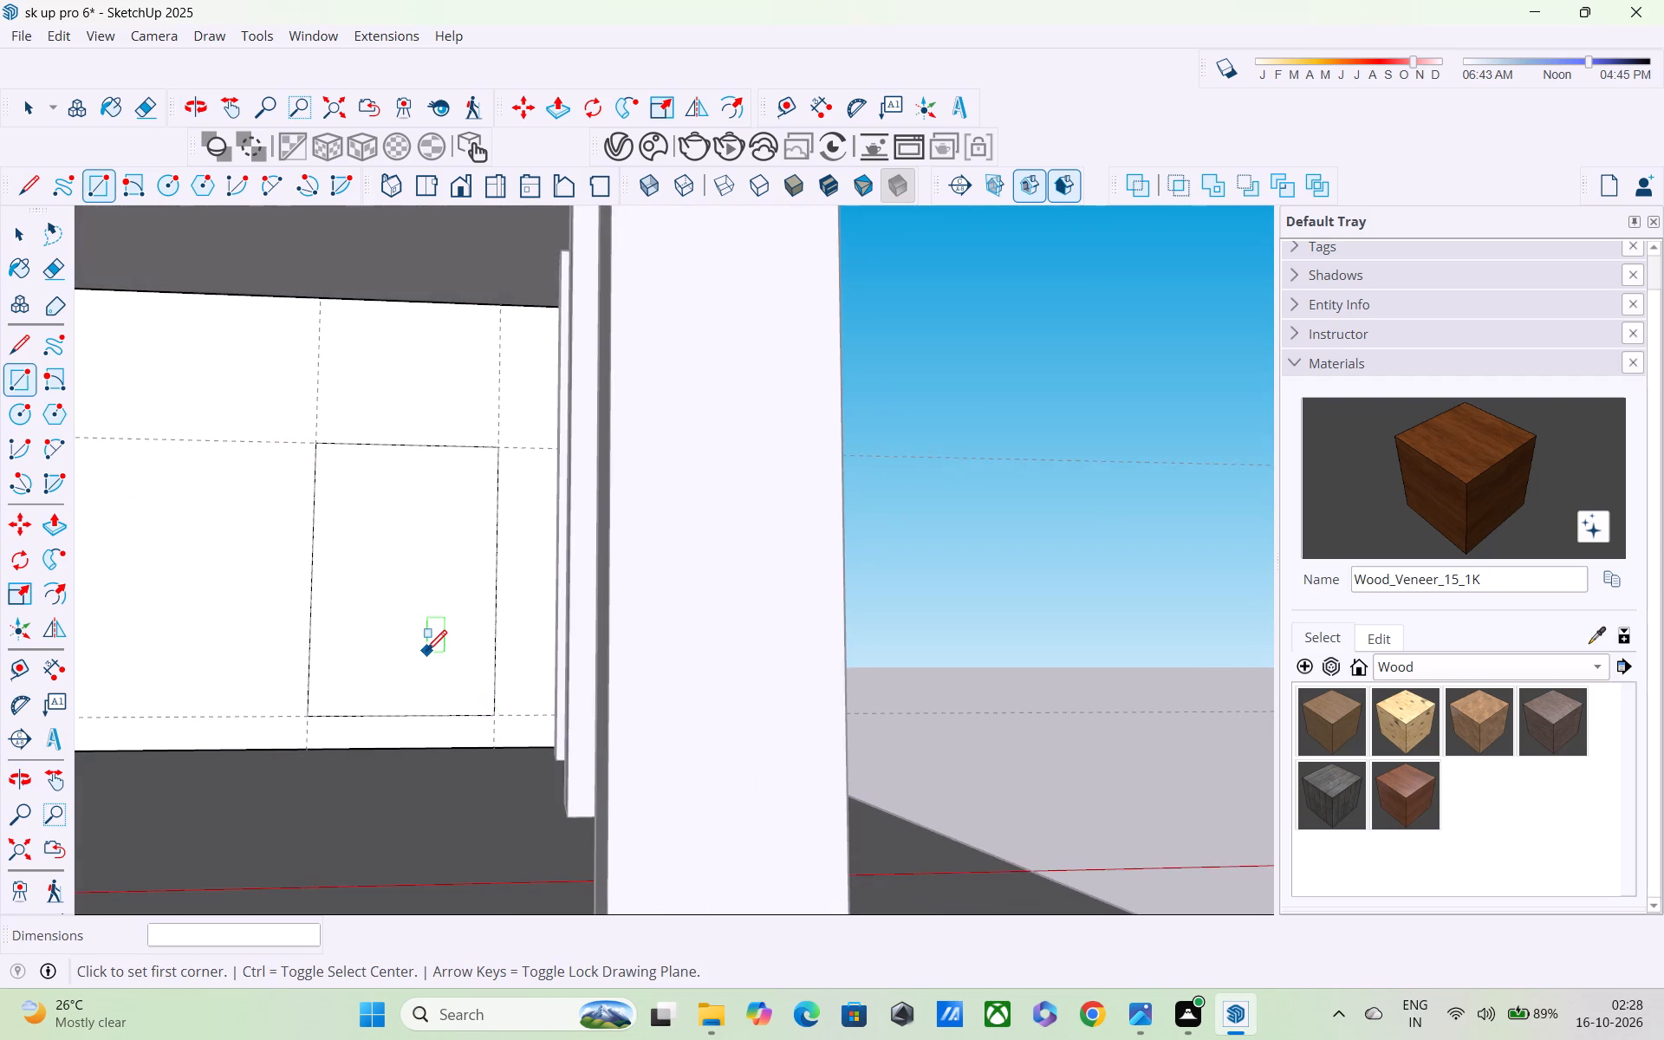
pyautogui.scroll(-1, 426, 653)
pyautogui.press('f')
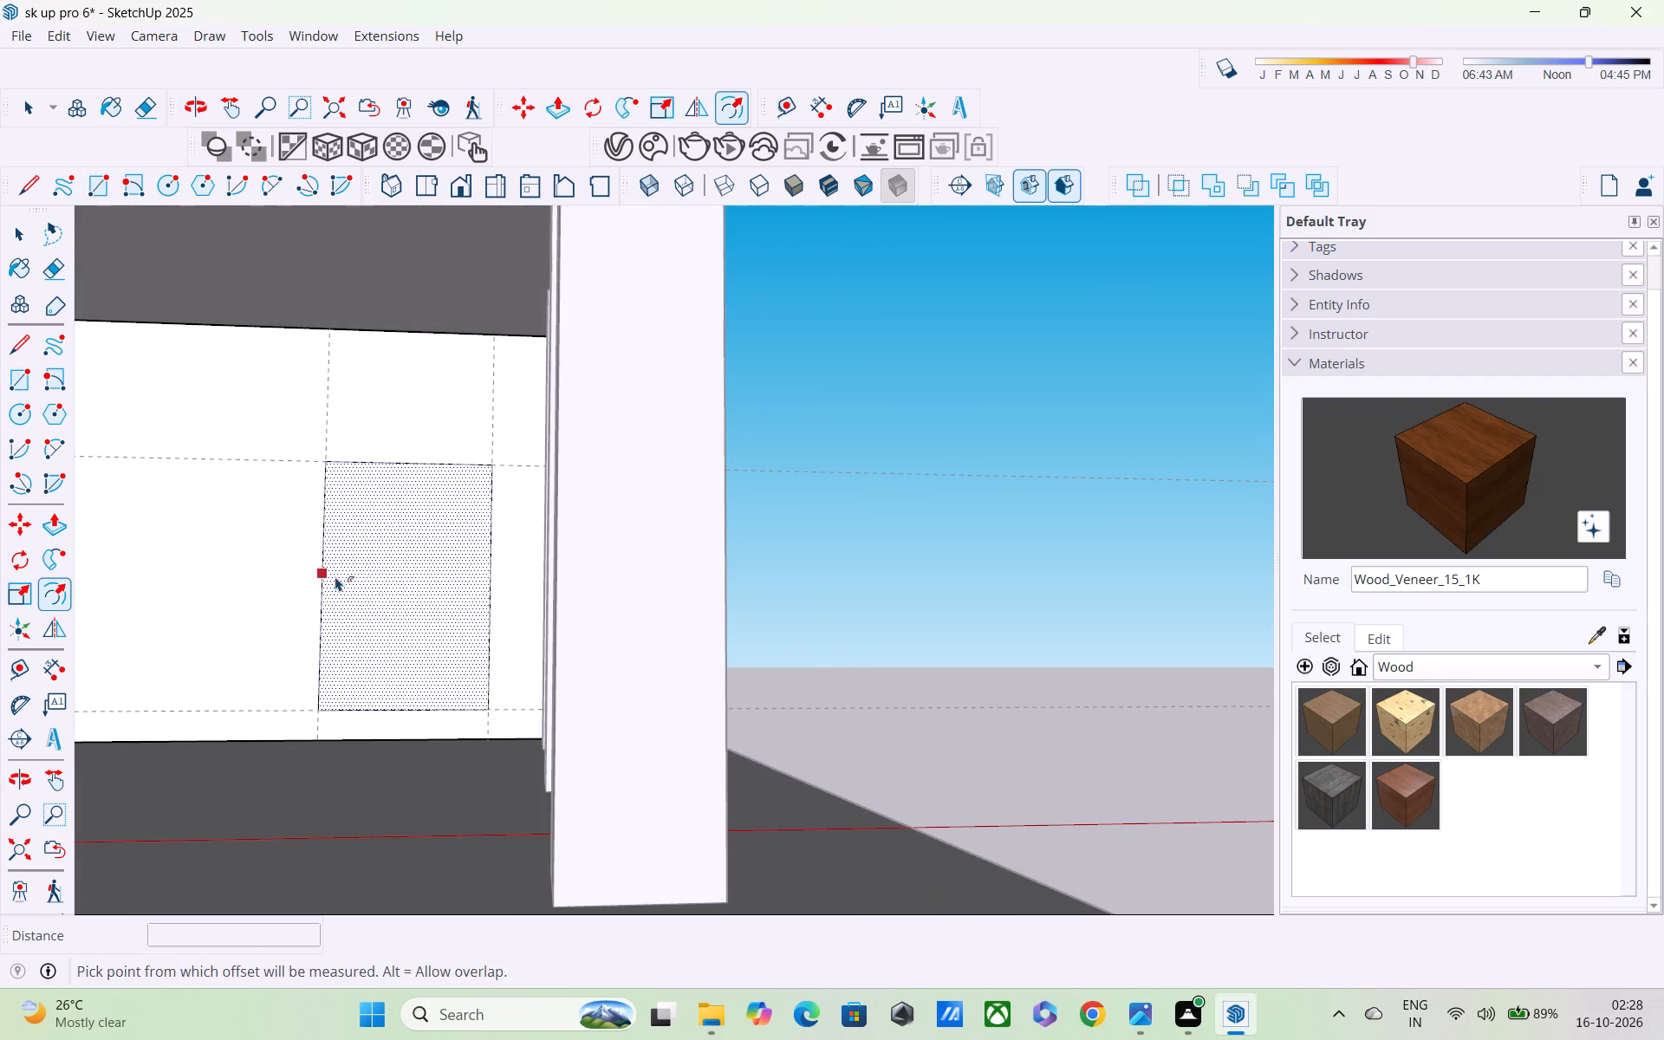
pyautogui.click(322, 595)
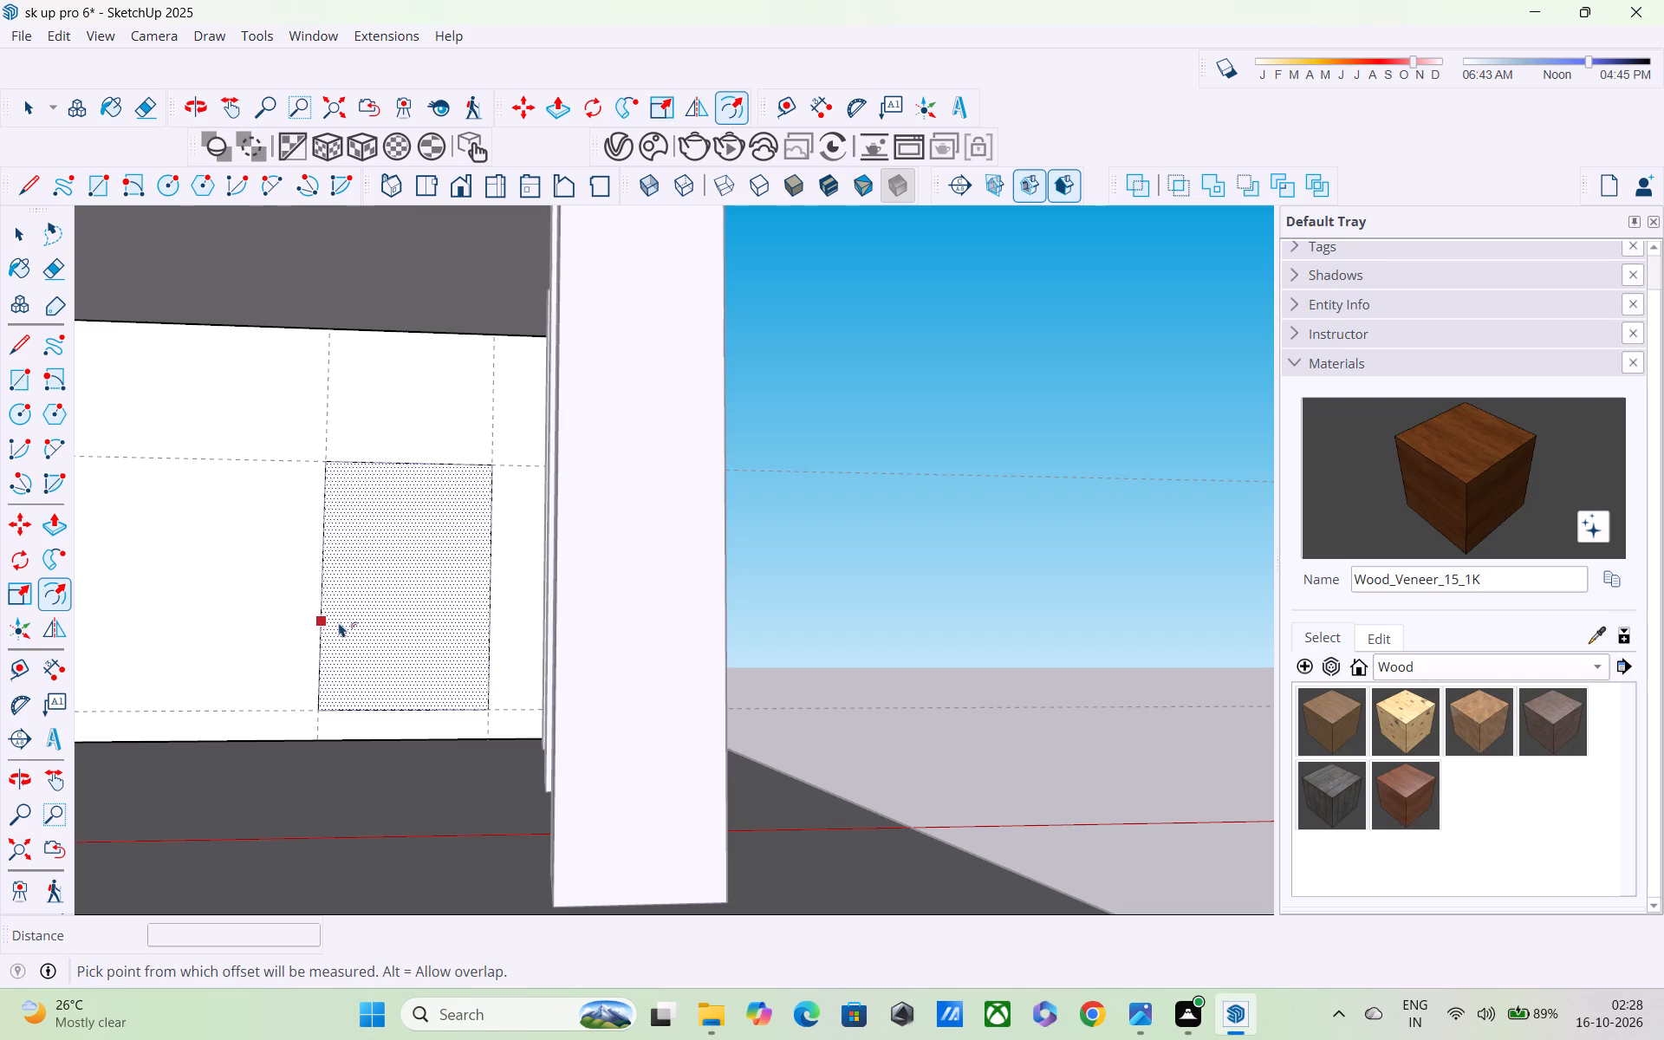
pyautogui.click(326, 612)
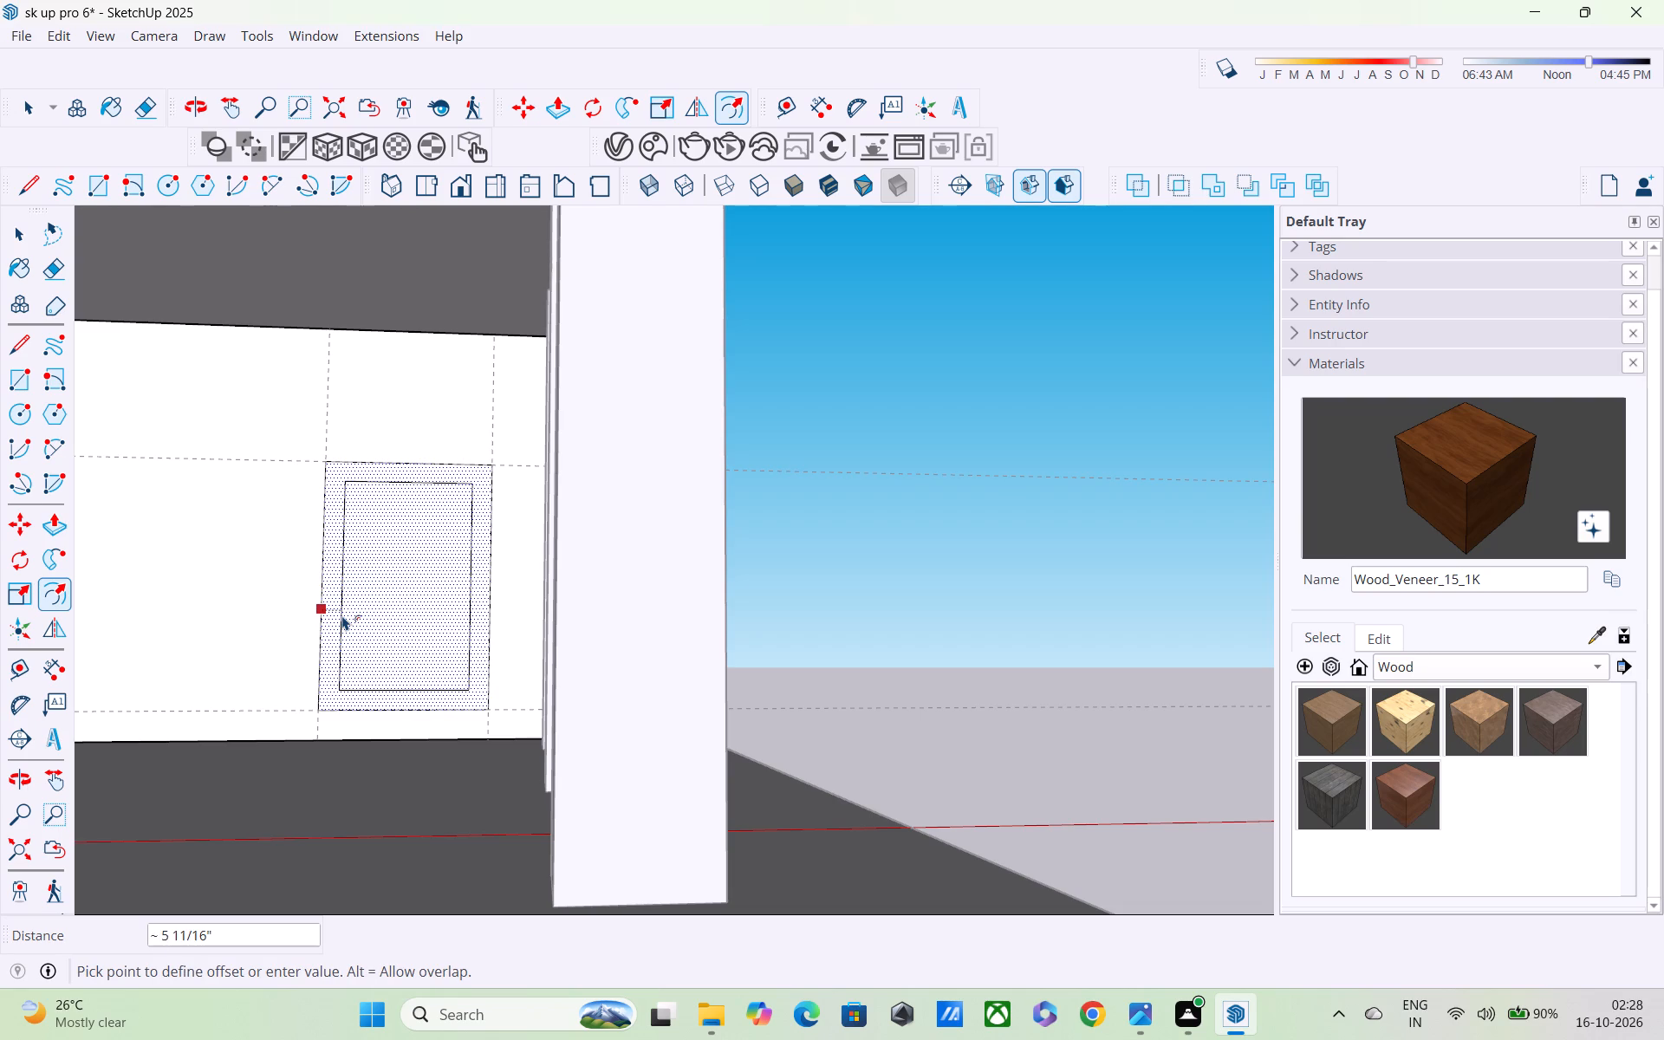
pyautogui.write('4"')
pyautogui.press('Return')
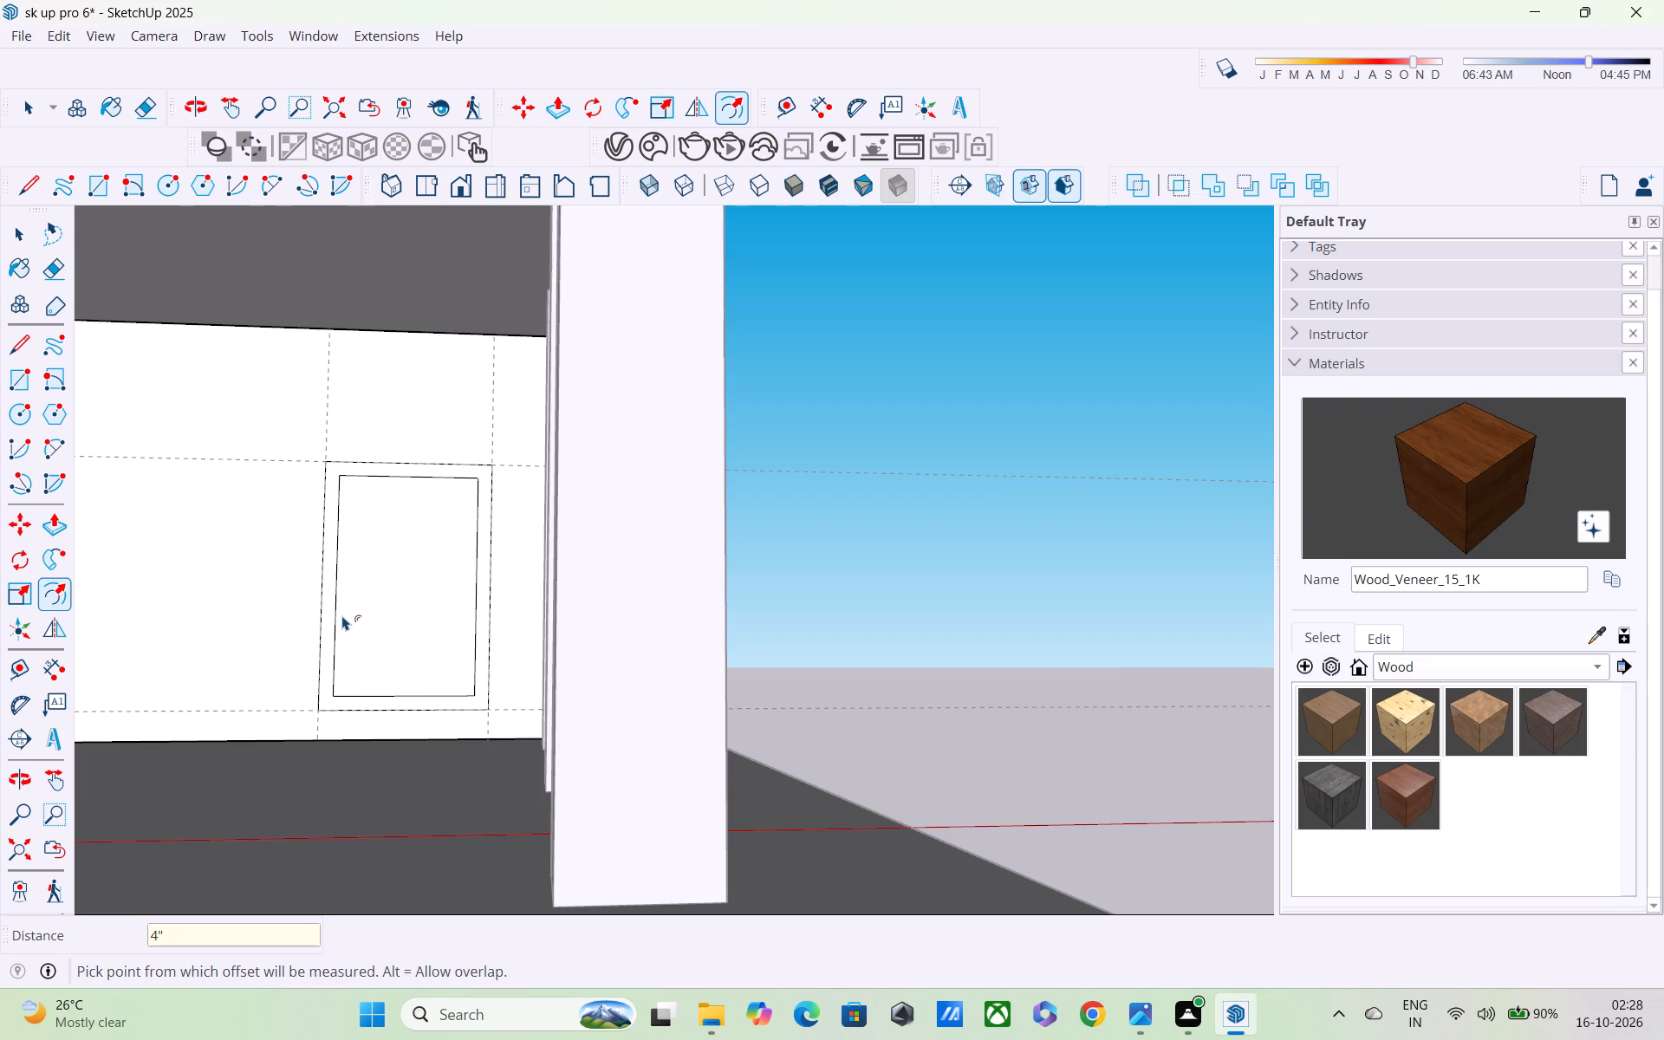
# Push the inner rectangle's face 9" through the back wall to cut the opening.
pyautogui.press('p')
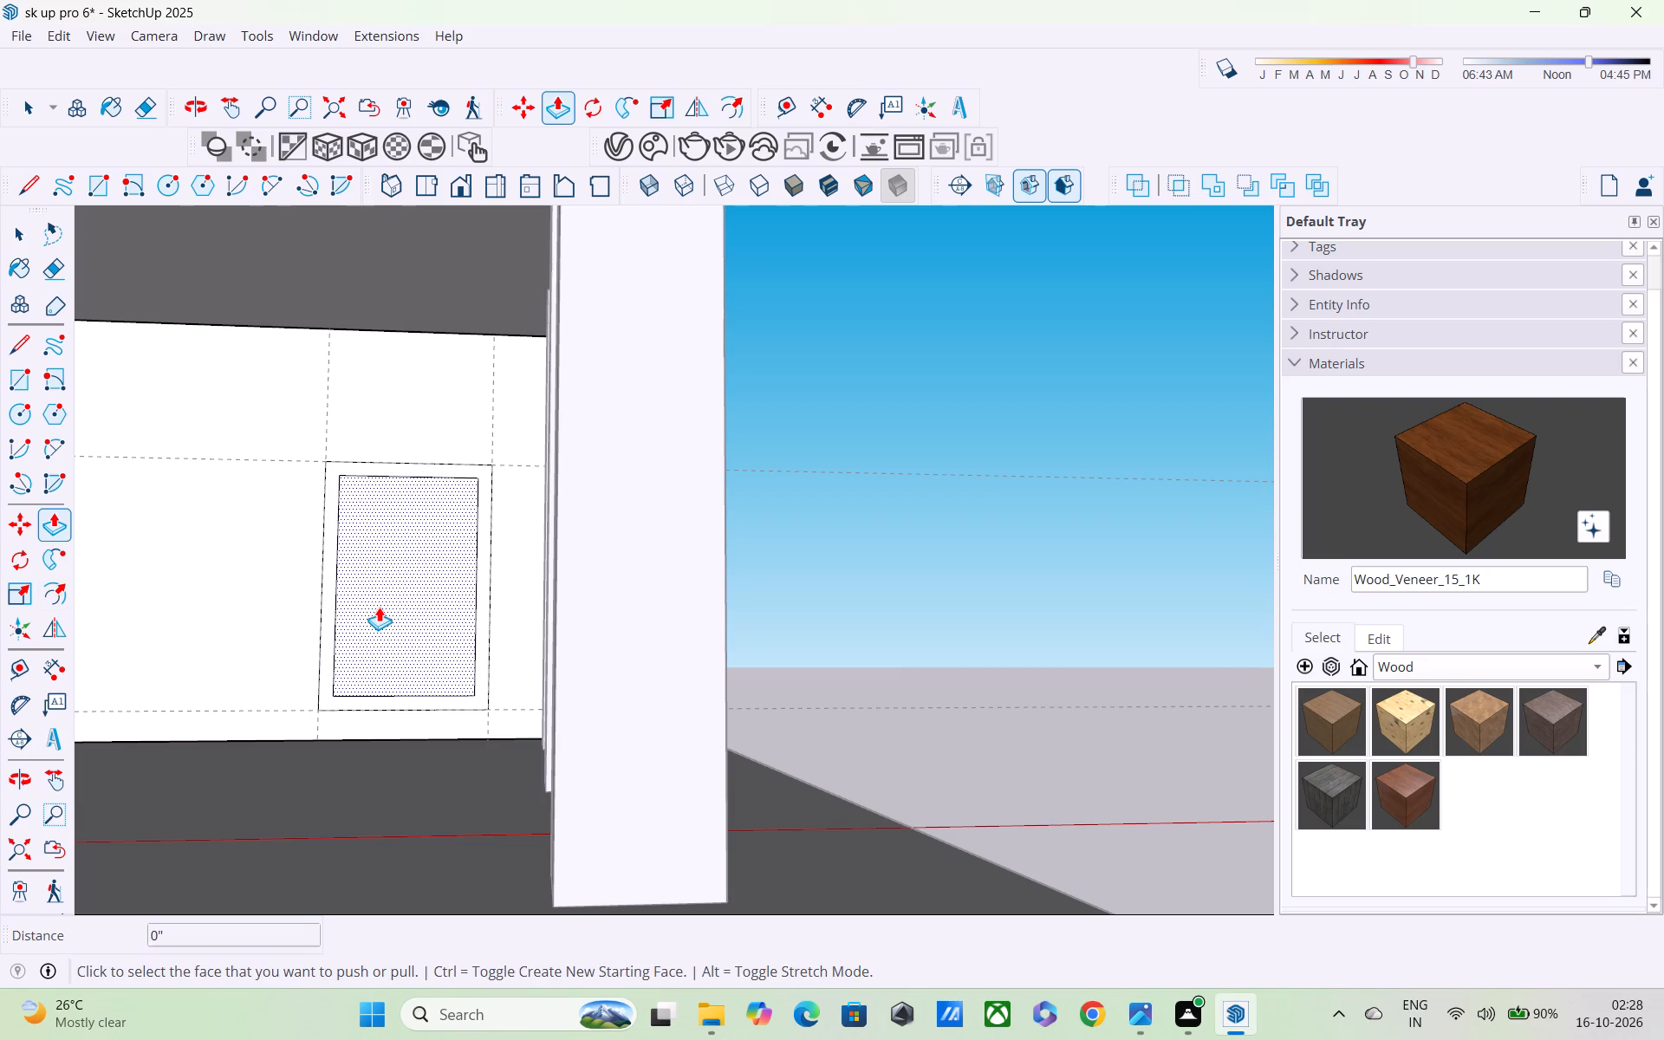
pyautogui.click(379, 607)
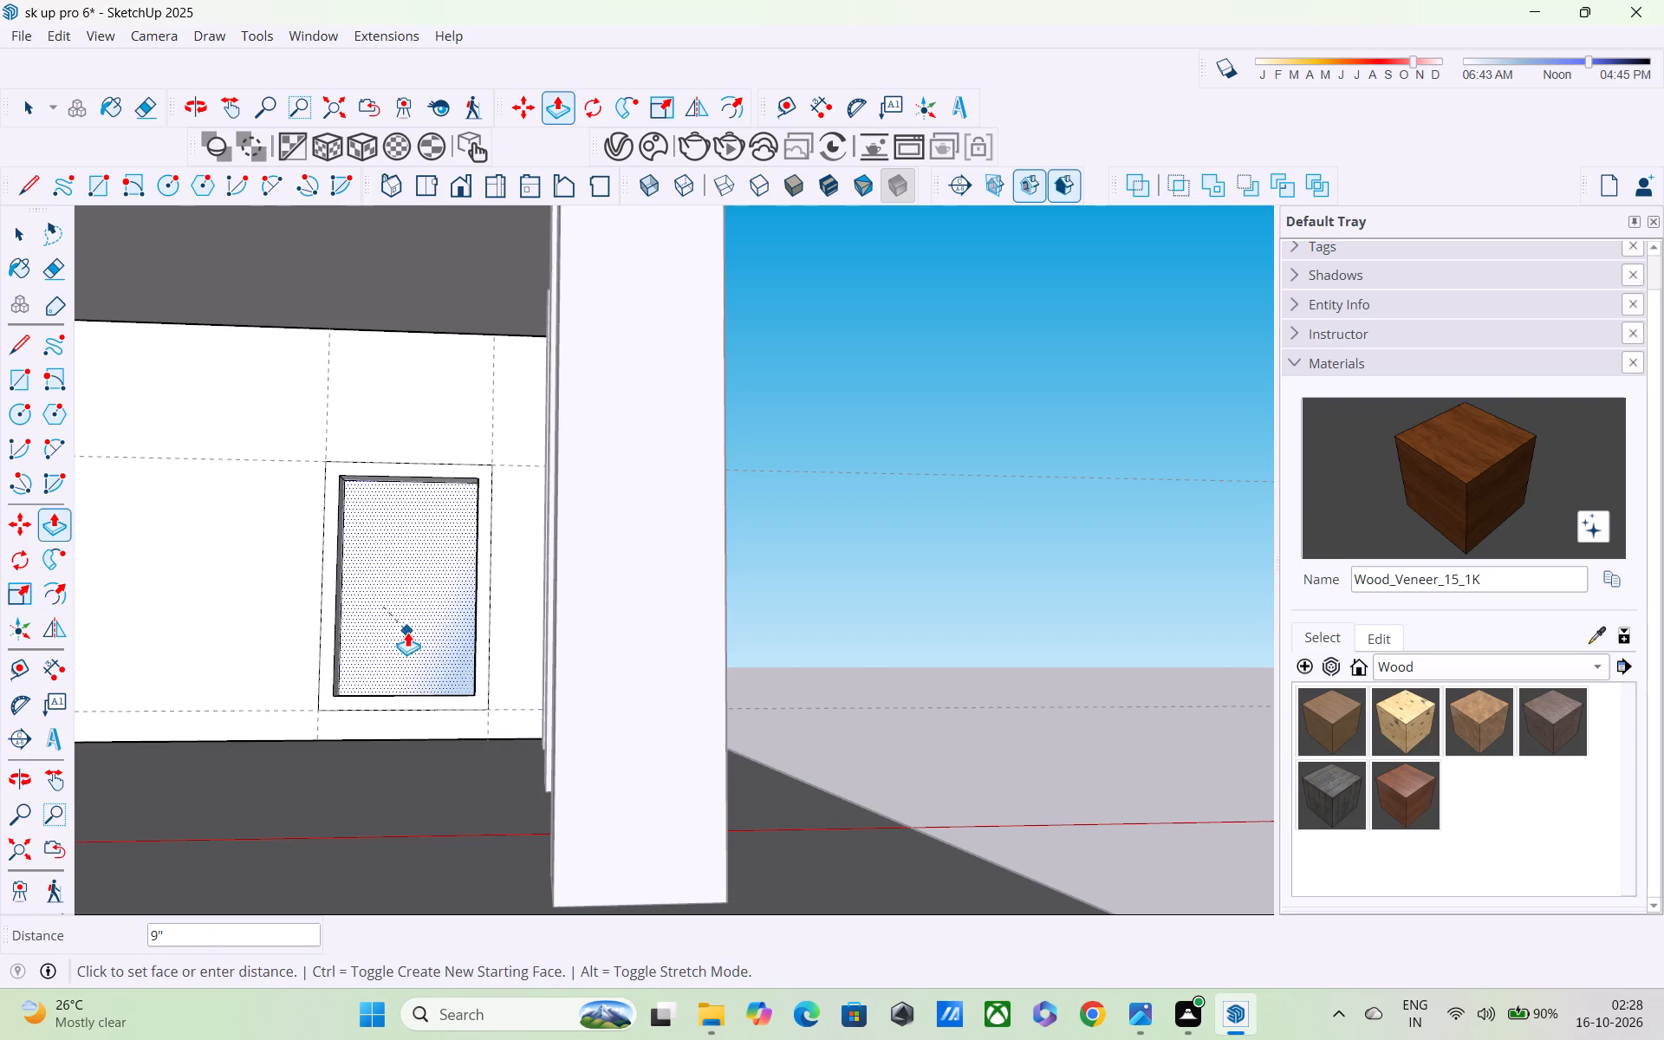
pyautogui.click(407, 632)
# Paint the frame border around the opening with Wood_Veneer_15_1K.
pyautogui.moveTo(390, 636); pyautogui.dragTo(370, 734, button='middle')
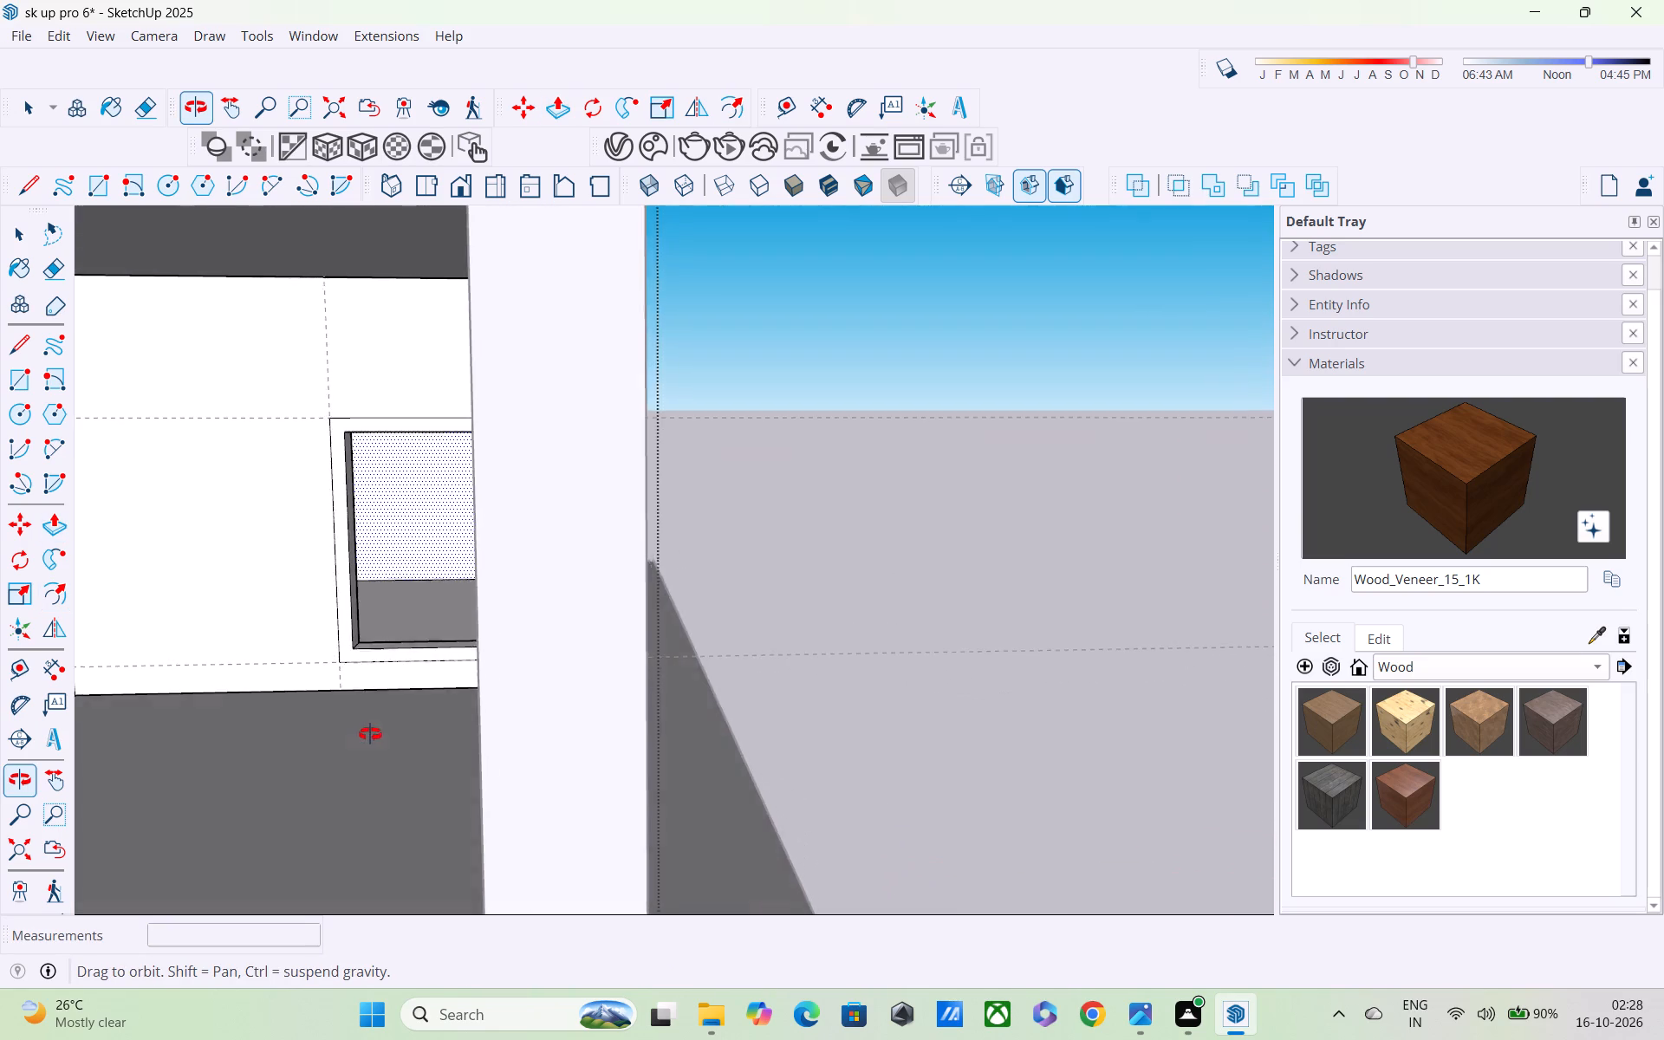
pyautogui.moveTo(370, 734); pyautogui.dragTo(382, 667, button='middle')
pyautogui.click(1409, 785)
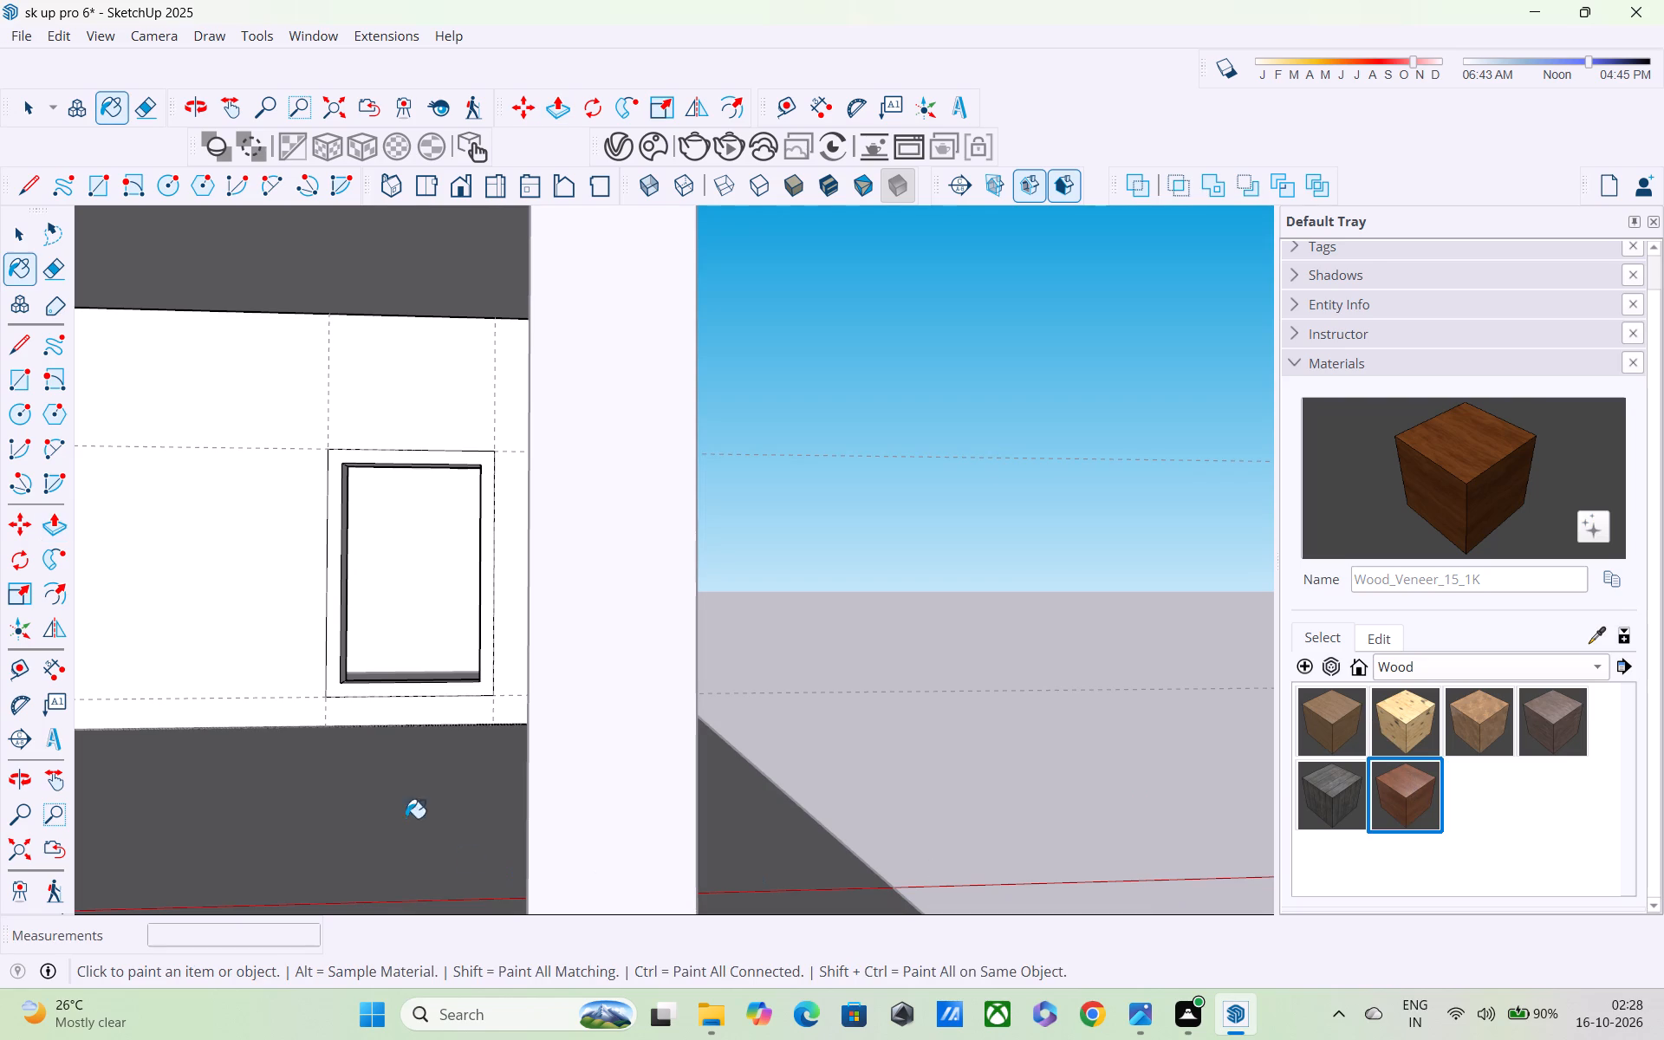
pyautogui.click(332, 652)
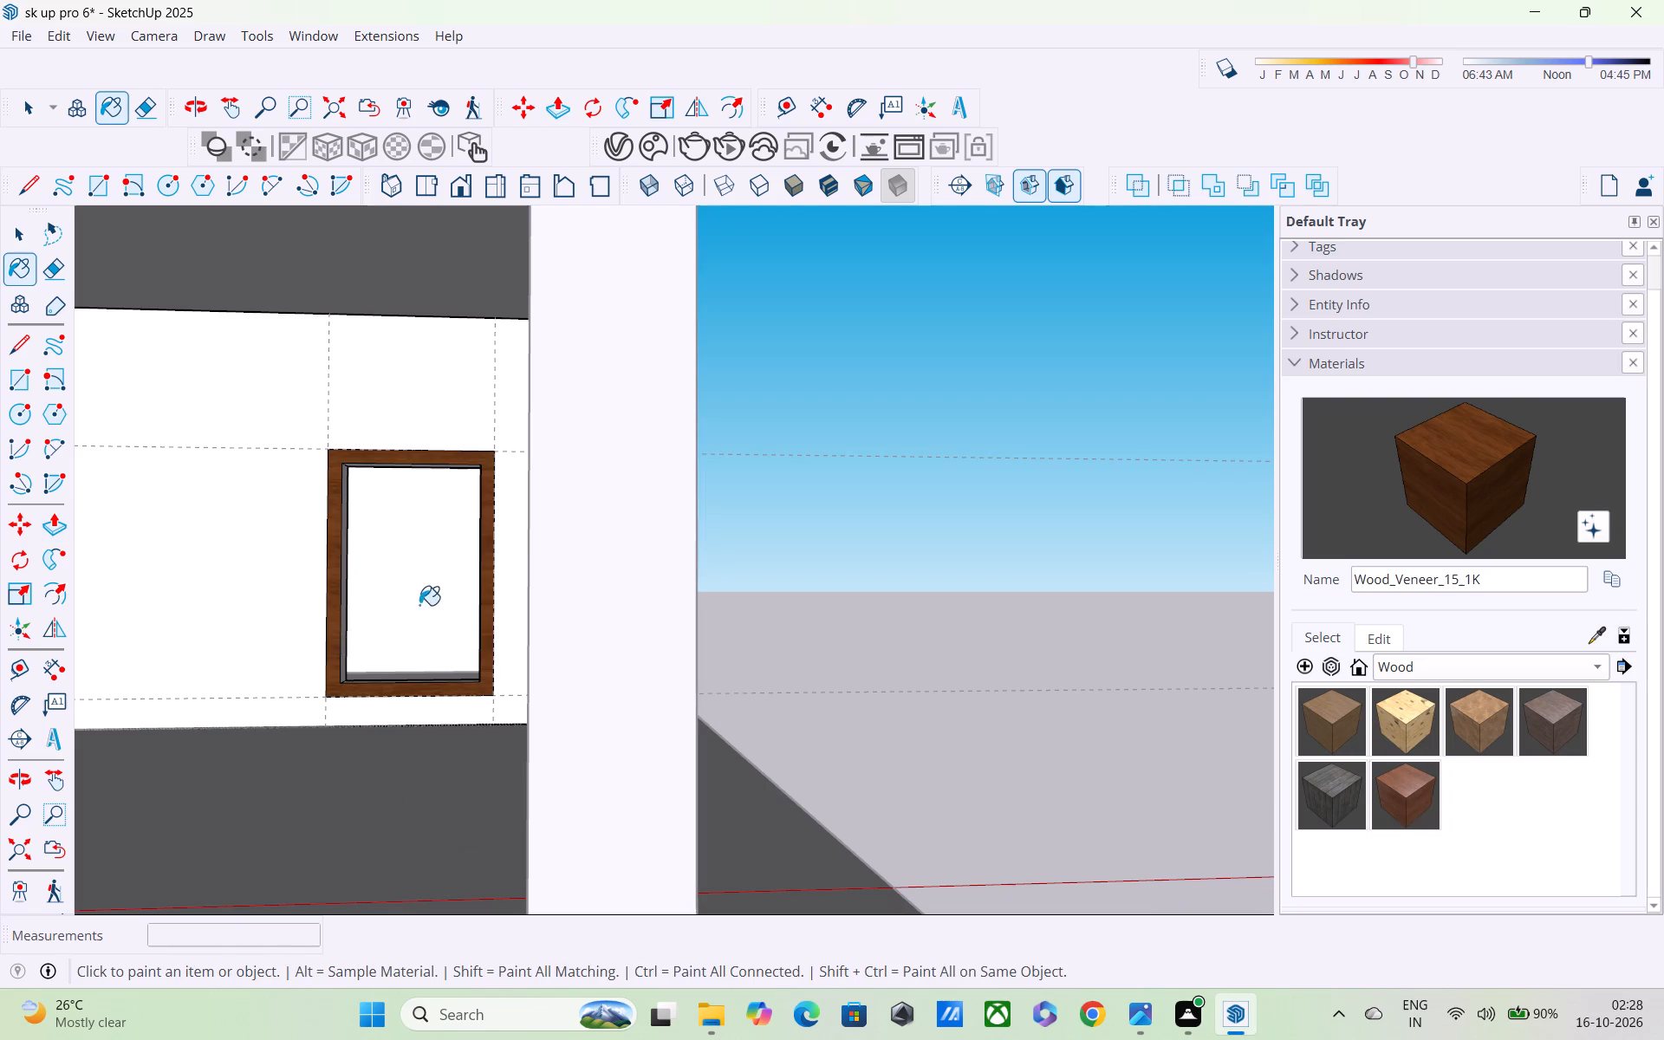
# Draw a rectangular pane across the opening at mid wall thickness, from the upper corner midpoint to the opposite lower one.
pyautogui.moveTo(439, 634); pyautogui.dragTo(464, 702, button='middle')
pyautogui.scroll(-3, 442, 673)
pyautogui.moveTo(442, 673); pyautogui.dragTo(442, 709, button='middle')
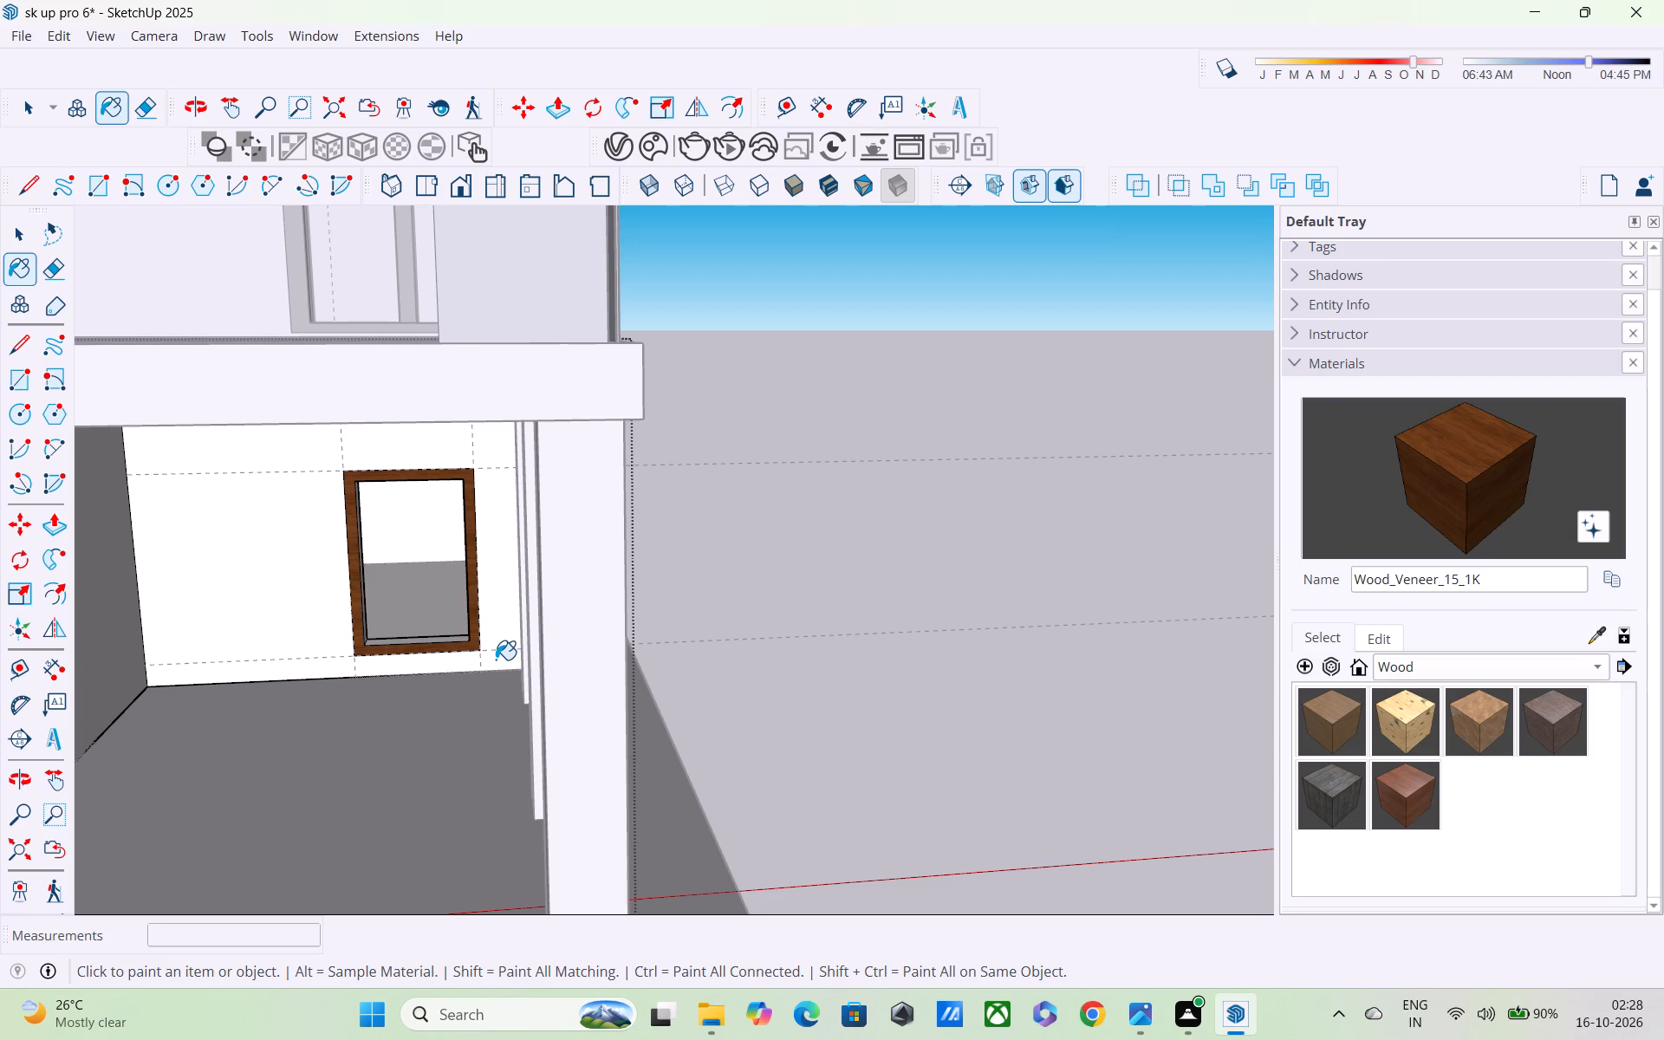
pyautogui.moveTo(342, 580); pyautogui.dragTo(247, 497, button='middle')
pyautogui.scroll(4, 396, 528)
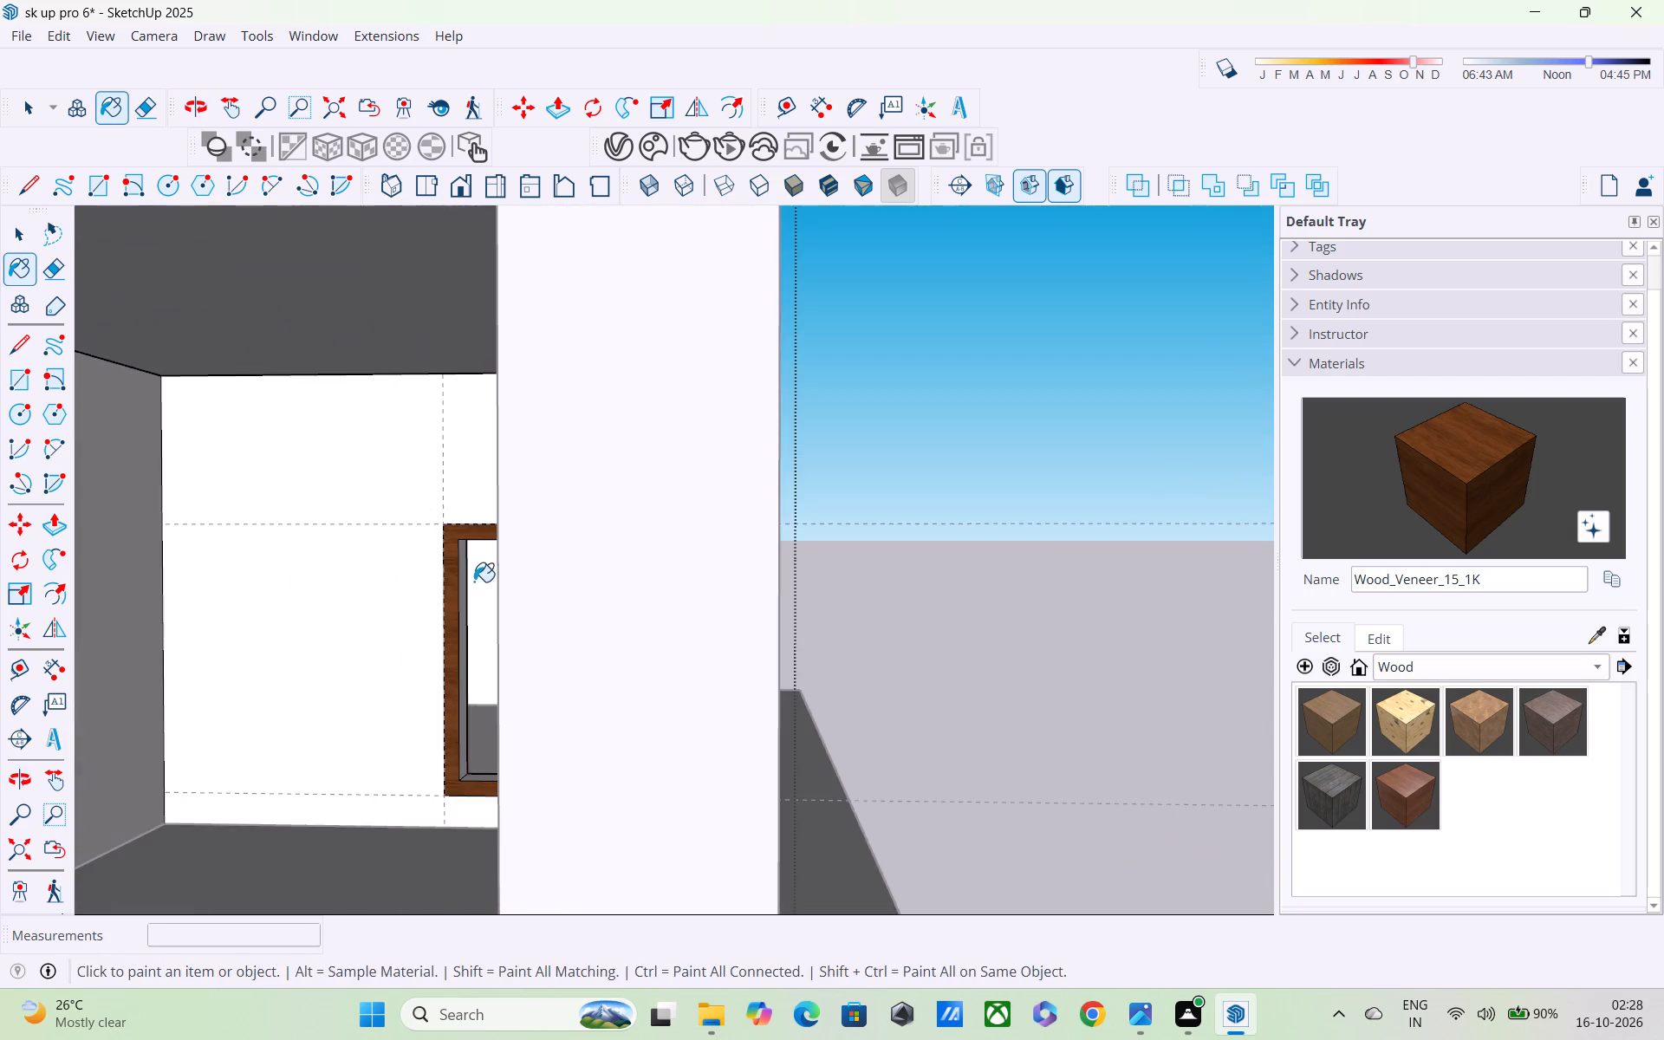
pyautogui.scroll(7, 474, 582)
pyautogui.moveTo(422, 530); pyautogui.dragTo(385, 506, button='middle')
pyautogui.scroll(-4, 391, 520)
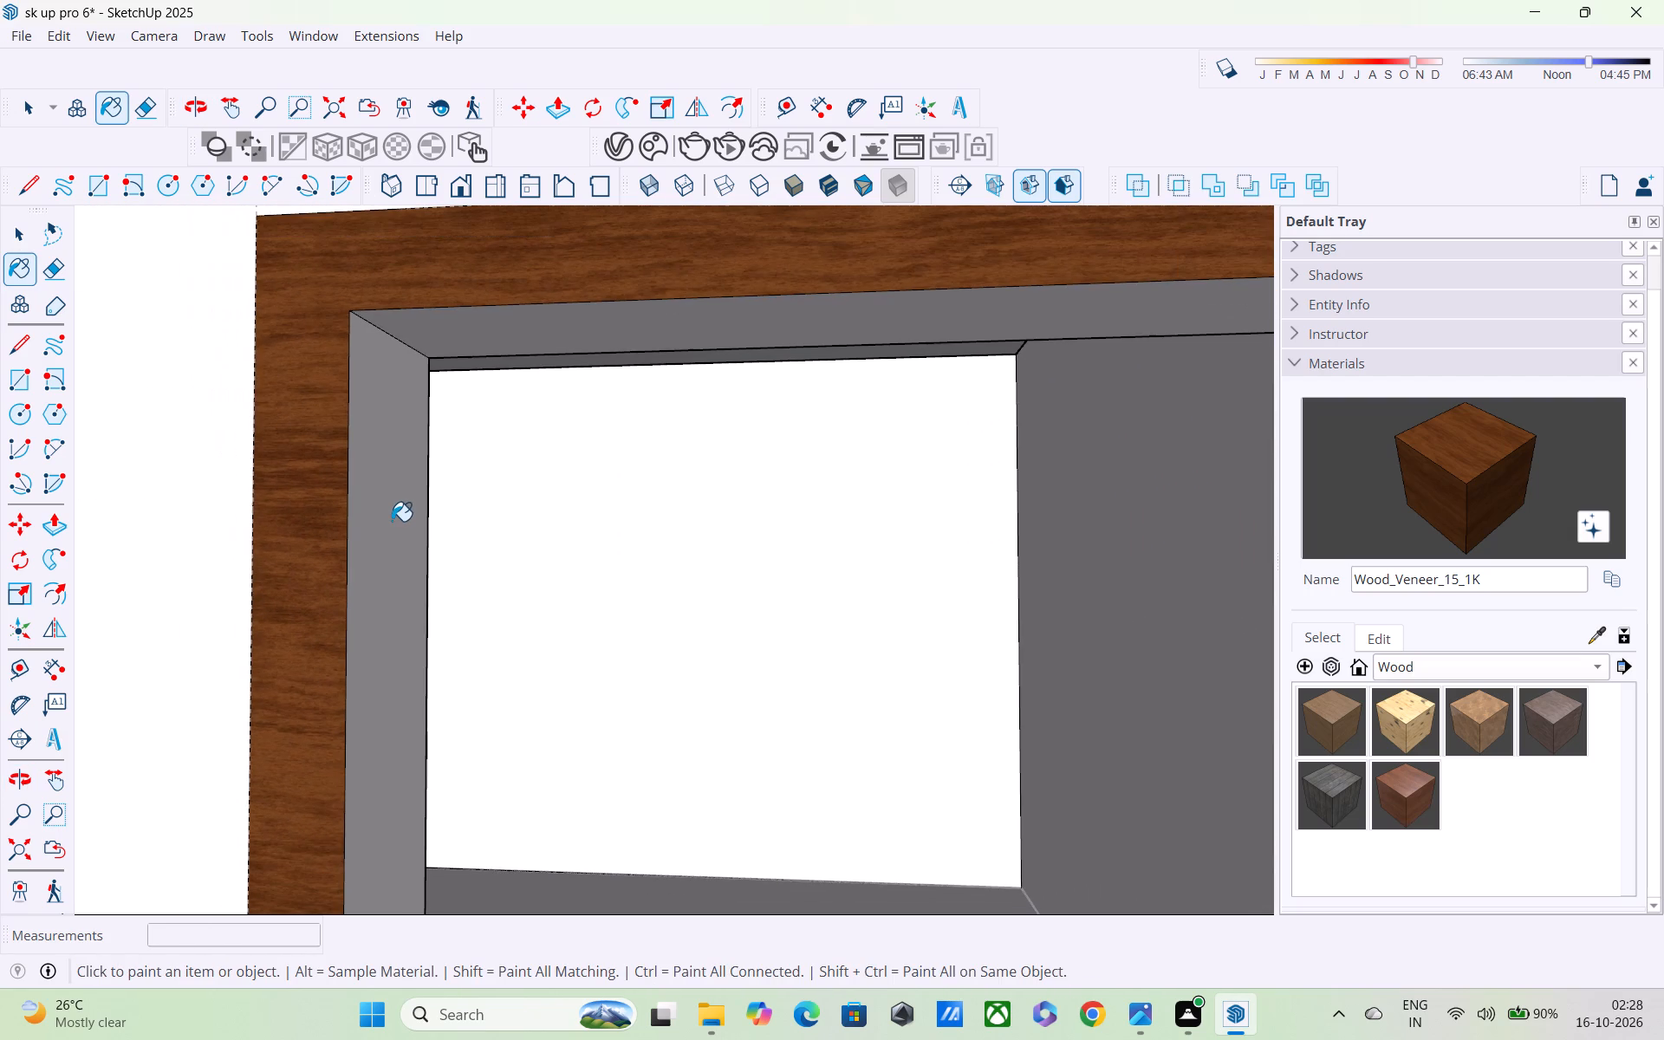
pyautogui.press('r')
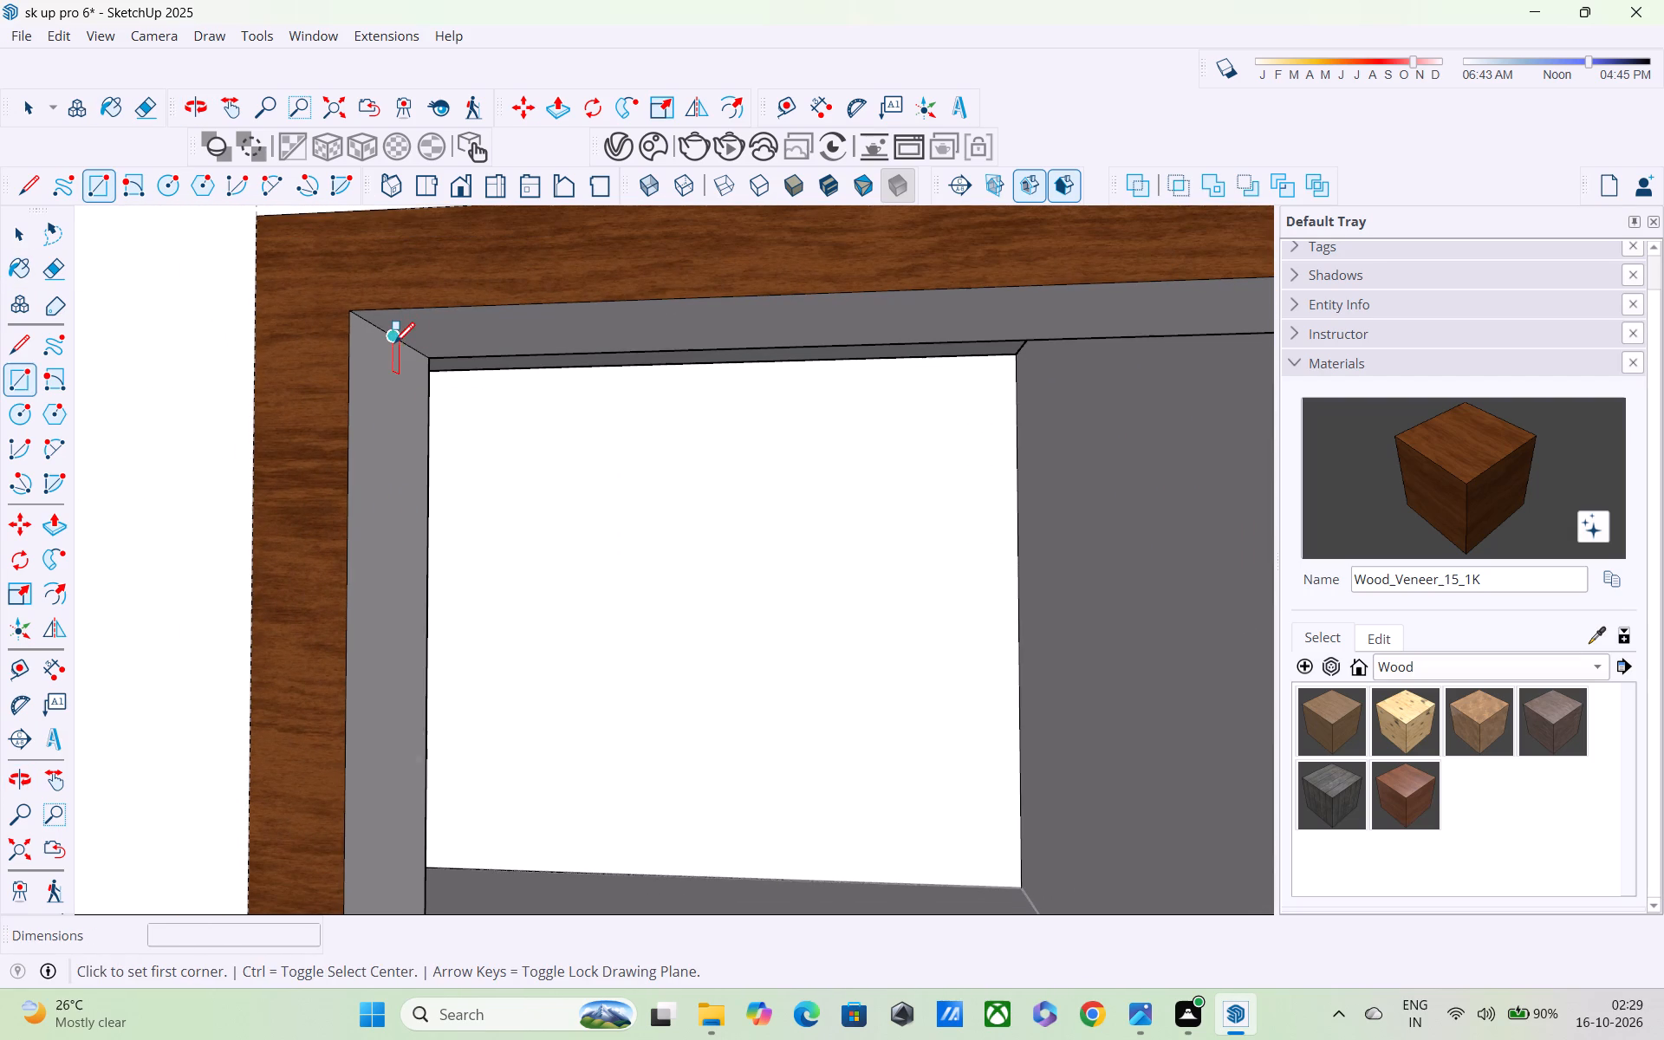
pyautogui.click(392, 342)
pyautogui.scroll(-8, 463, 426)
pyautogui.moveTo(594, 553); pyautogui.dragTo(630, 578, button='middle')
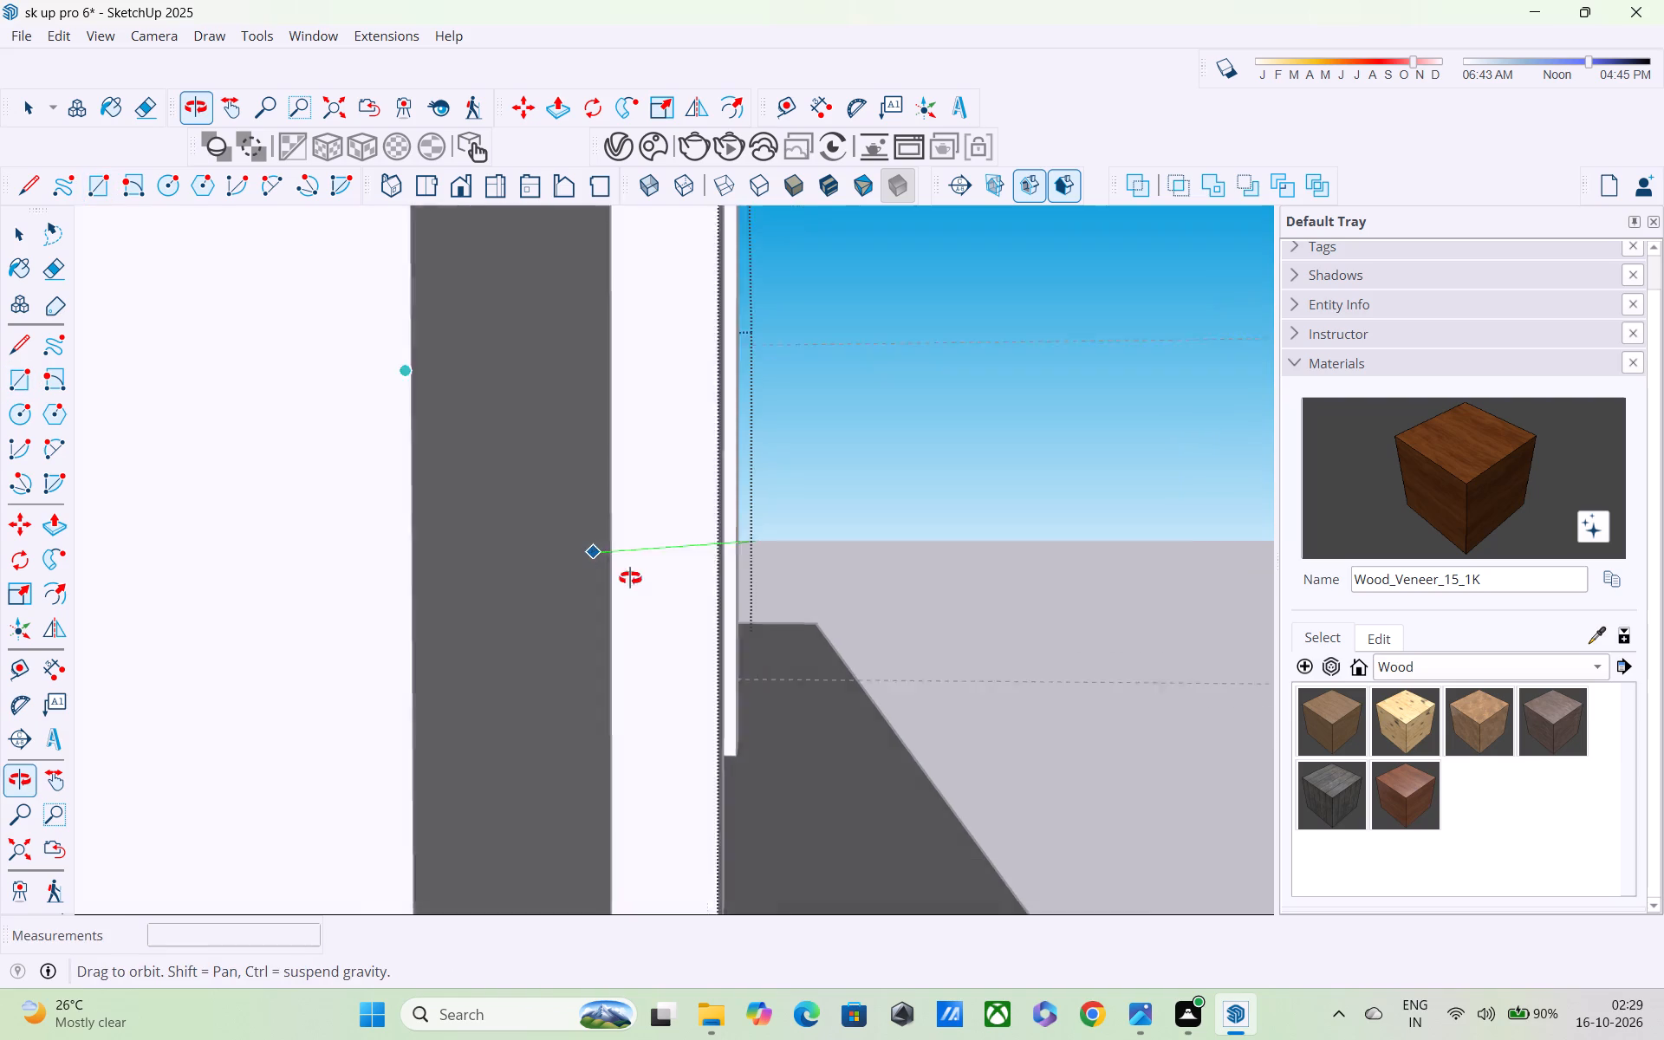
pyautogui.moveTo(630, 578); pyautogui.dragTo(824, 597, button='middle')
pyautogui.scroll(1, 824, 597)
pyautogui.scroll(-18, 824, 597)
pyautogui.moveTo(185, 638); pyautogui.dragTo(187, 640, button='middle')
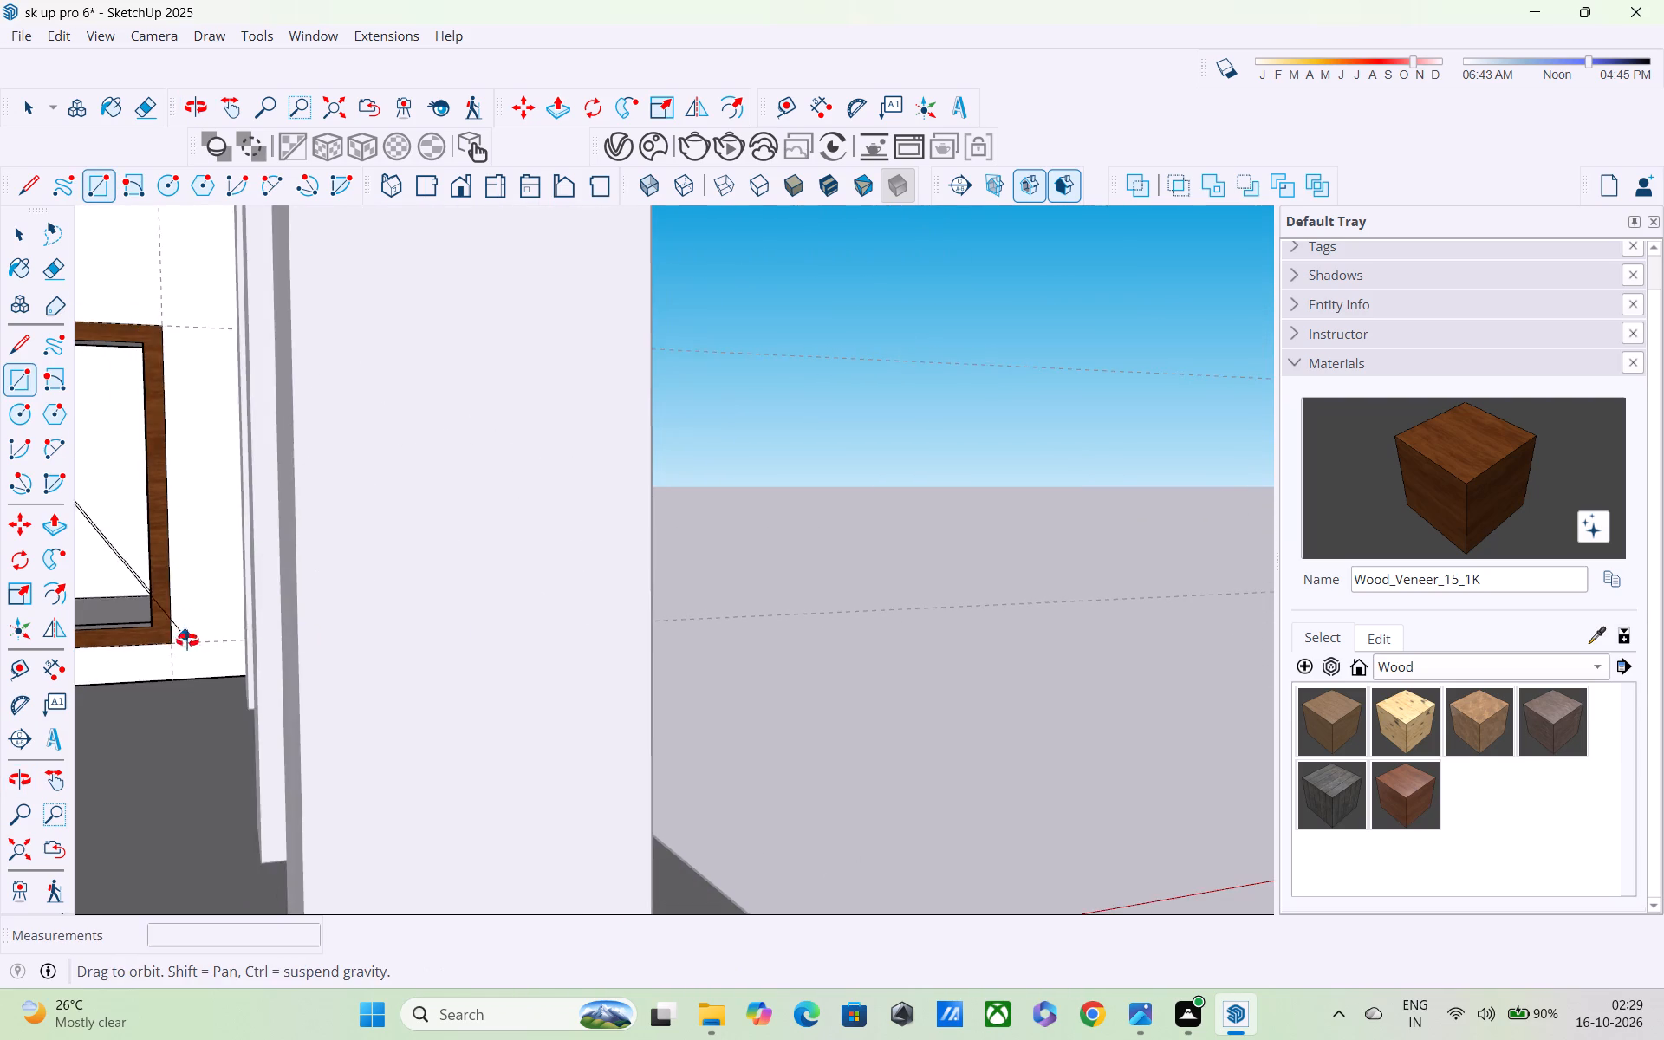
pyautogui.moveTo(187, 640); pyautogui.dragTo(608, 576, button='middle')
pyautogui.scroll(5, 478, 556)
pyautogui.scroll(4, 281, 601)
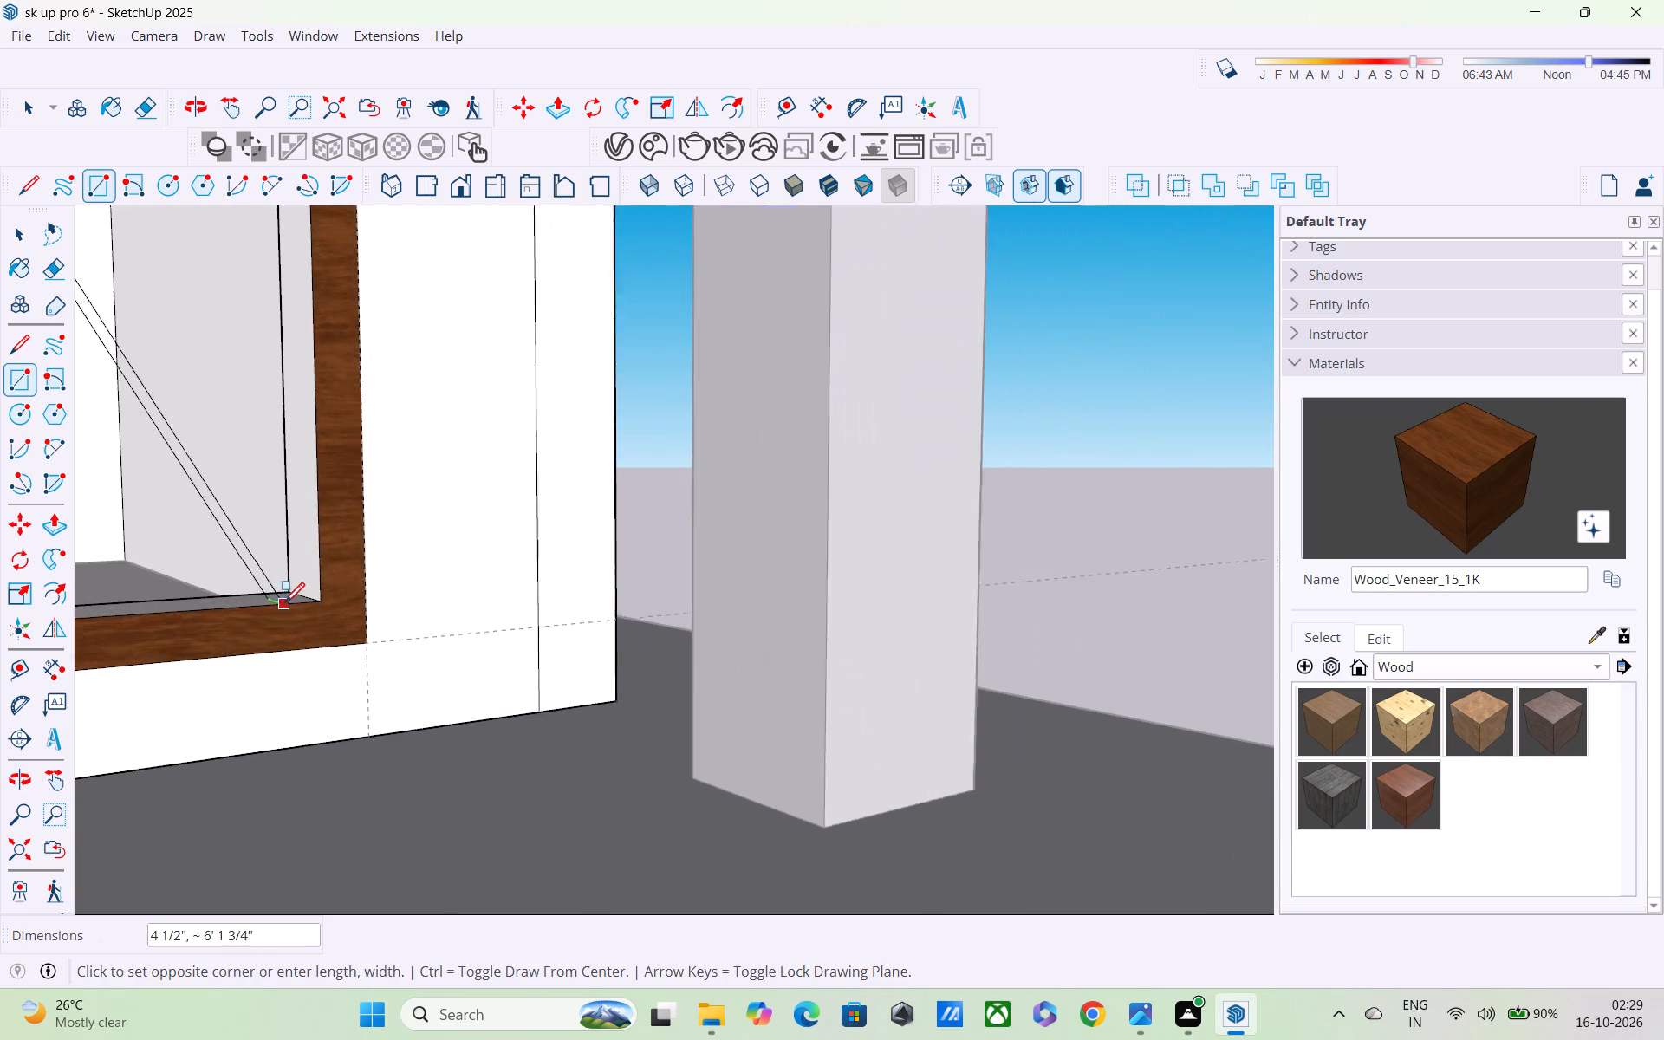
pyautogui.scroll(7, 284, 605)
pyautogui.click(305, 597)
pyautogui.scroll(-8, 305, 597)
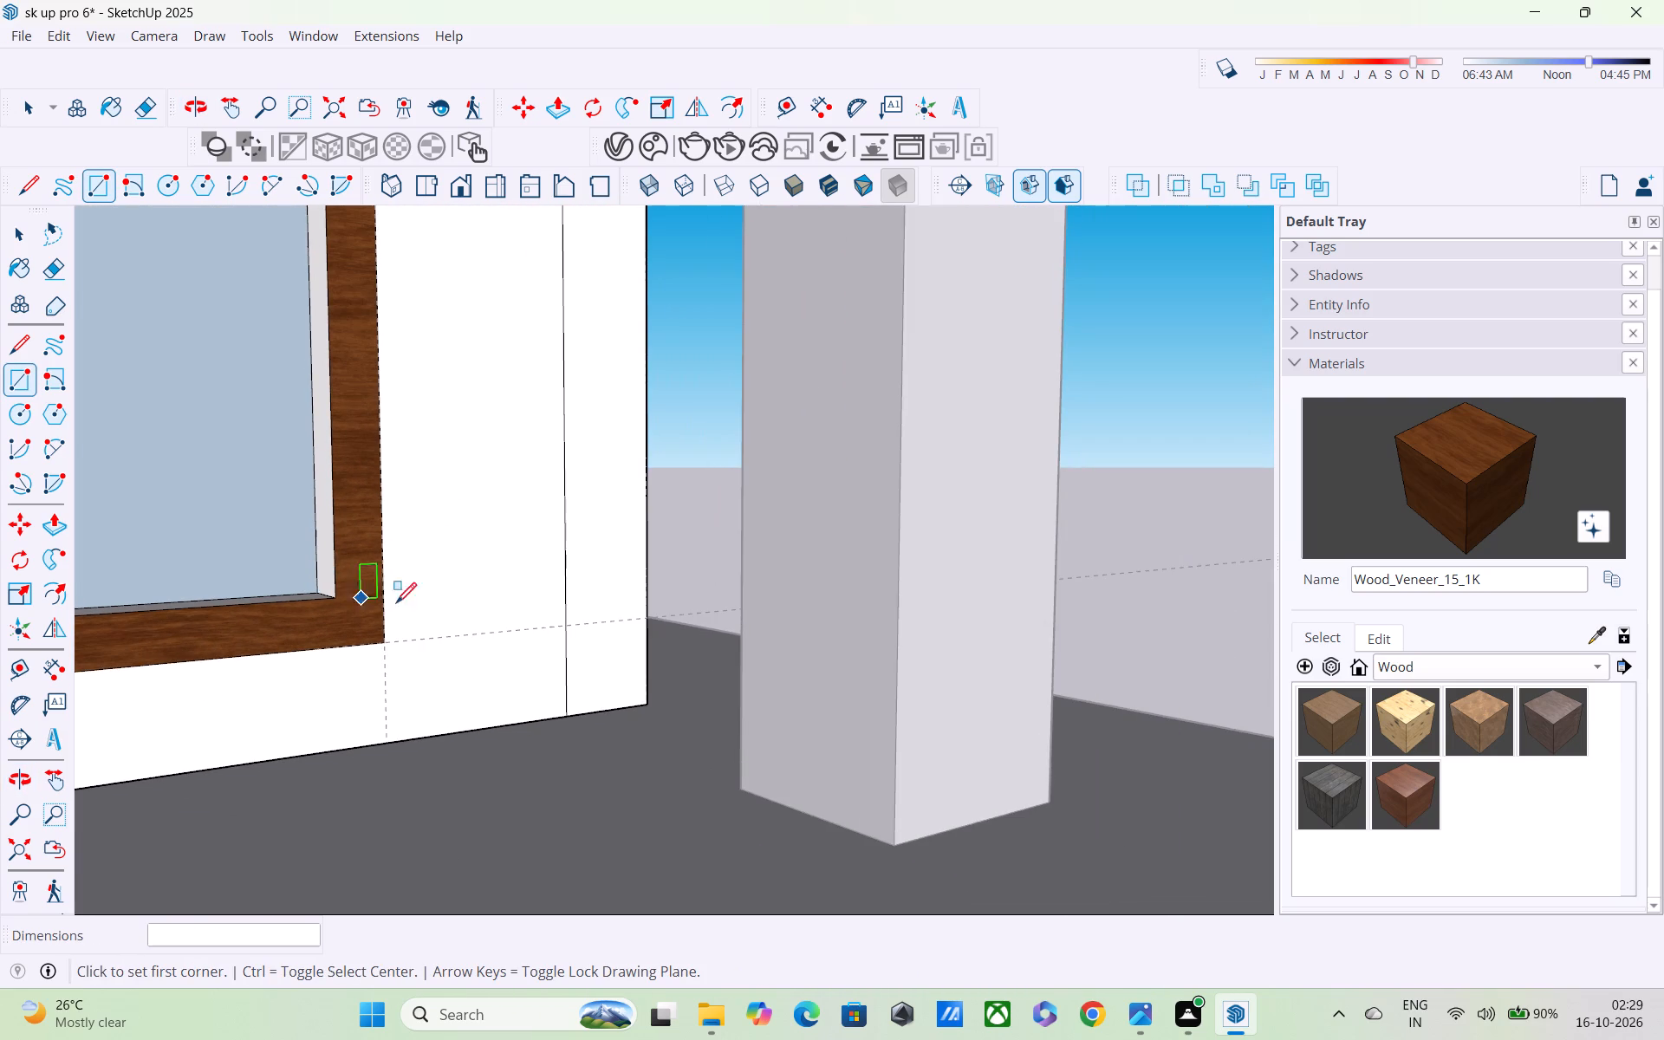
# Paint the pane inside the wooden frame with Glass_Basic_01 from the Glass materials.
pyautogui.click(1481, 668)
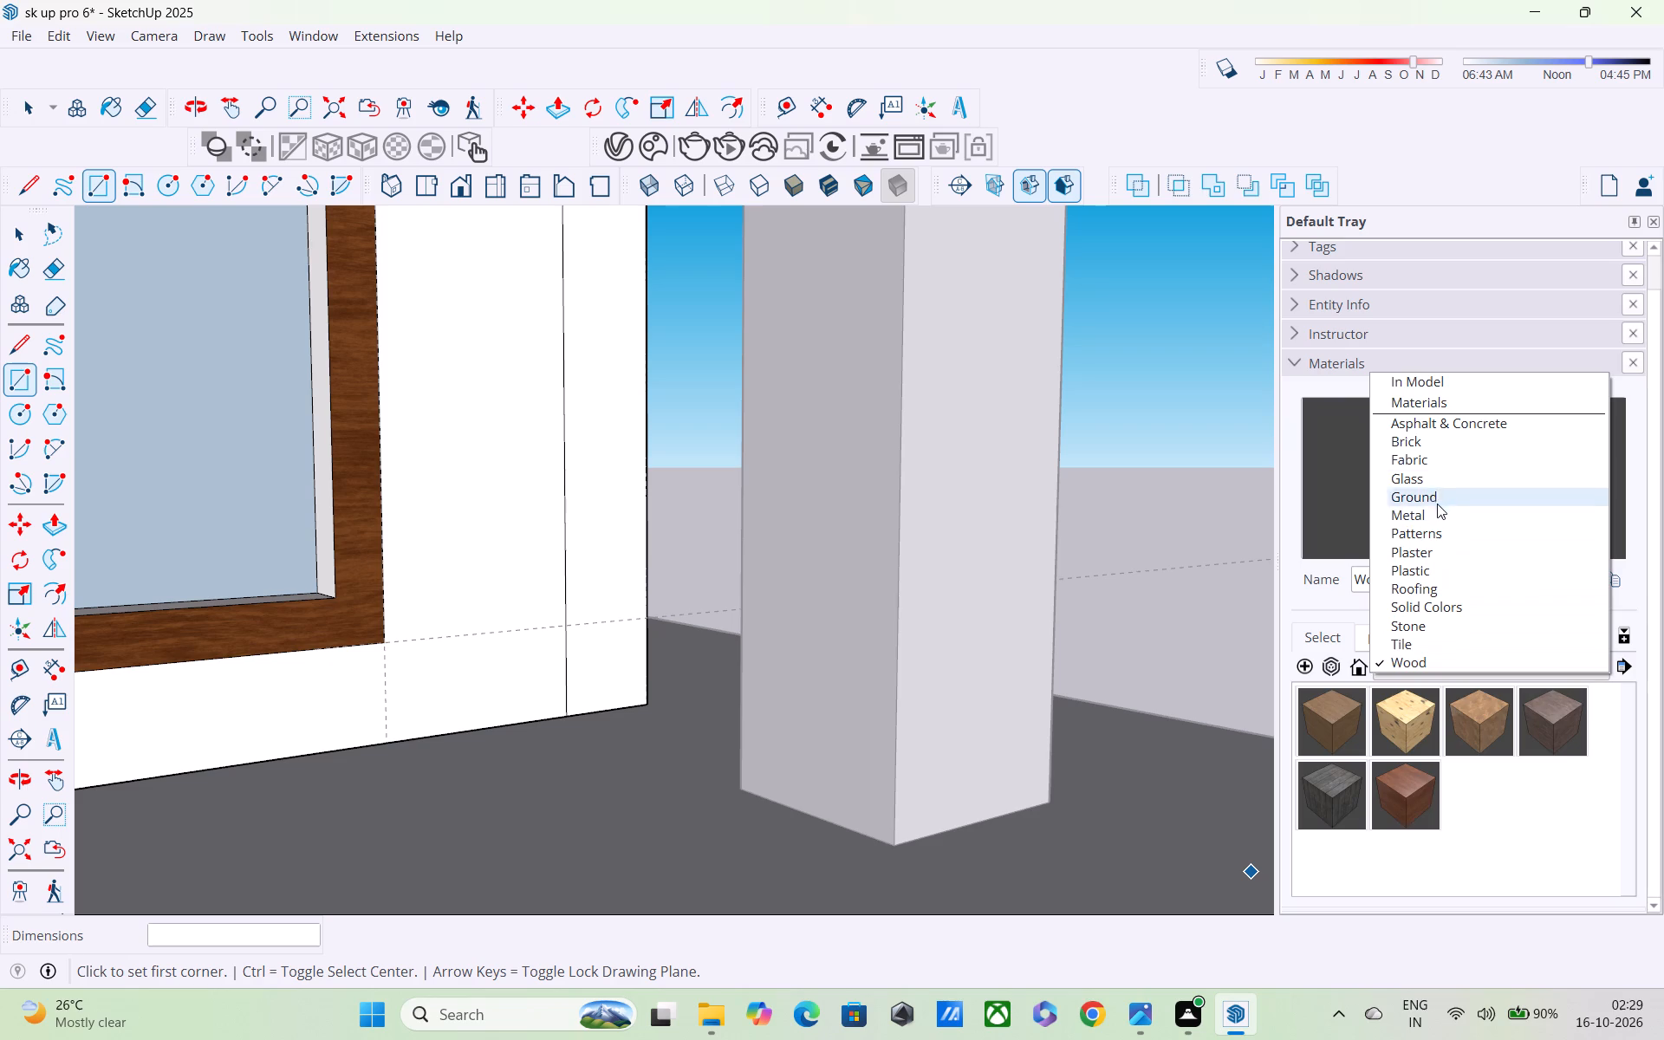
pyautogui.click(1427, 475)
pyautogui.click(1356, 725)
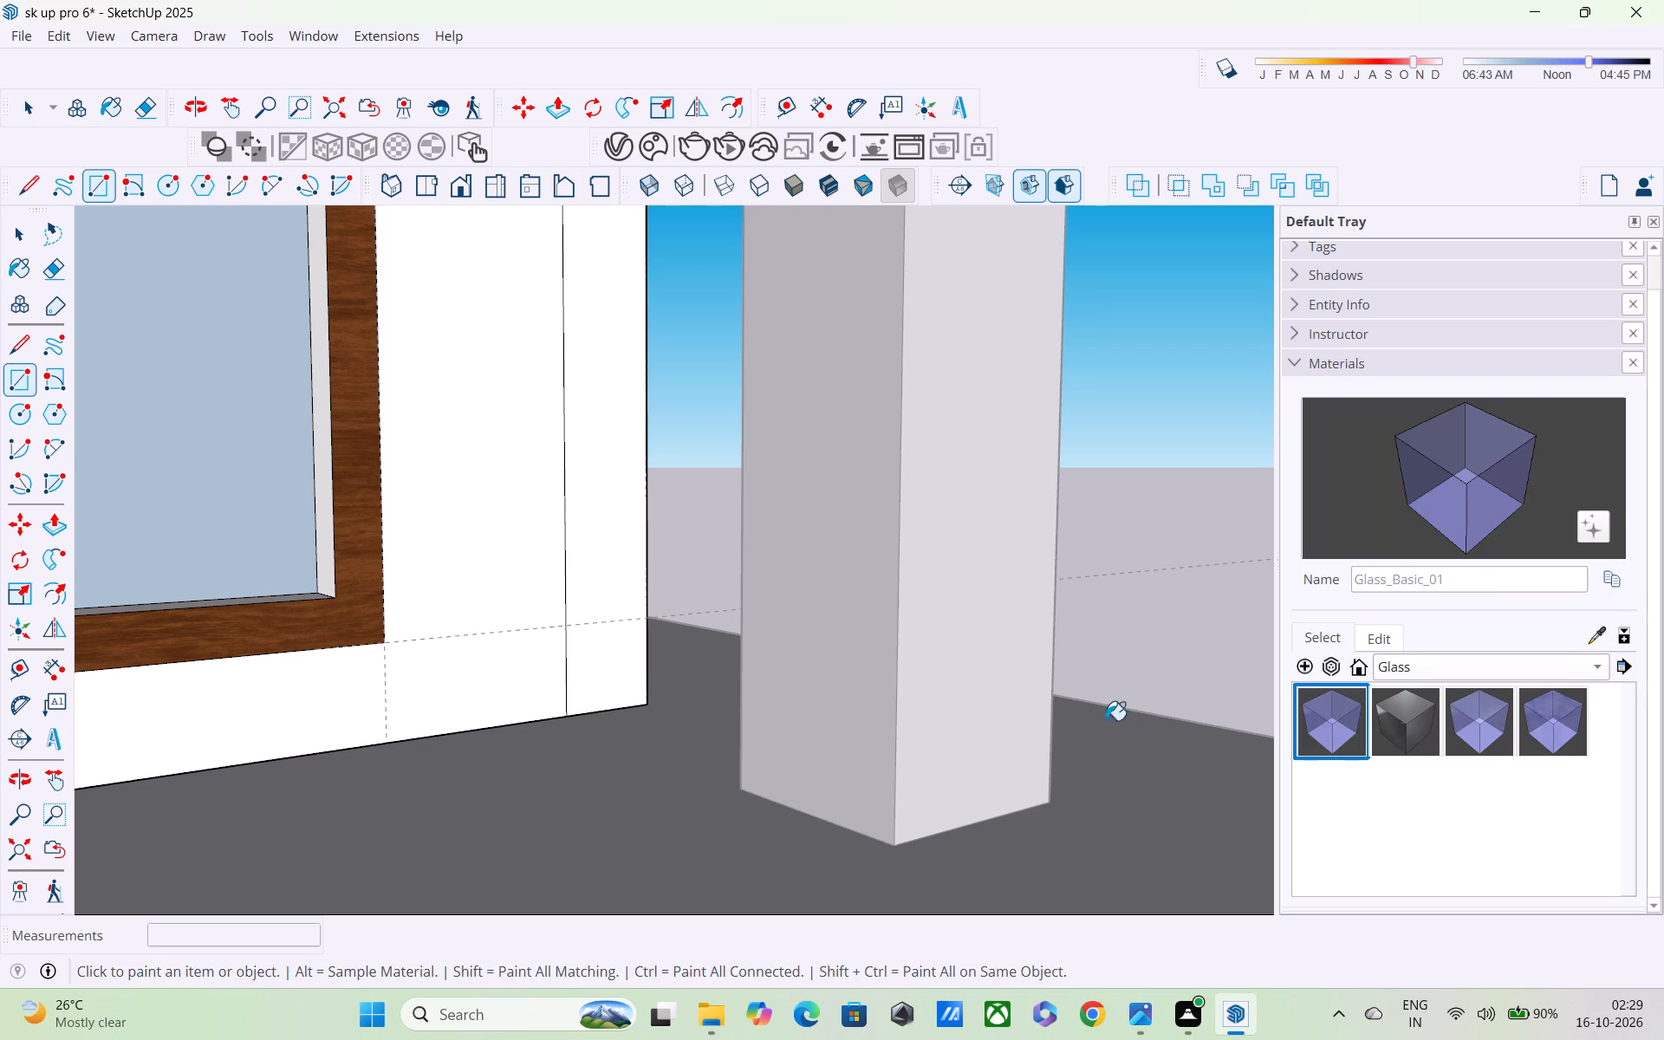
pyautogui.click(198, 585)
# Examine the glazed, wood-framed opening and the building's exterior from several sides.
pyautogui.scroll(-15, 231, 600)
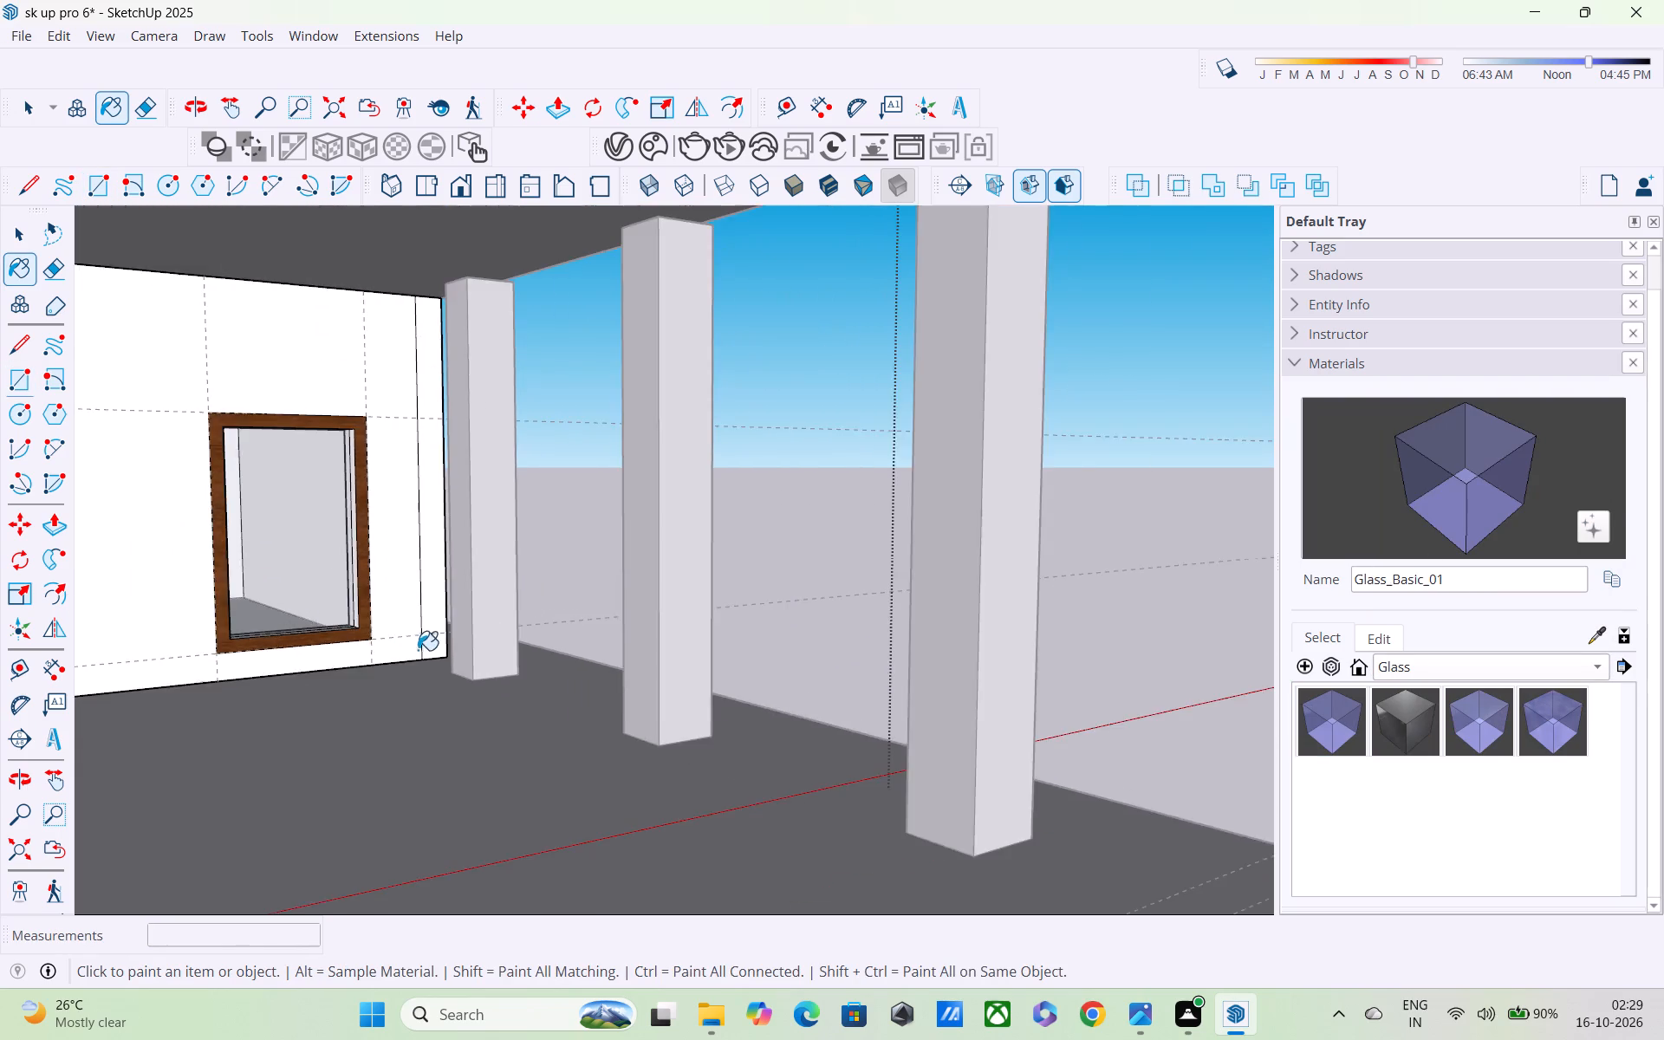
pyautogui.moveTo(419, 651); pyautogui.dragTo(200, 692, button='middle')
pyautogui.scroll(1, 203, 668)
pyautogui.scroll(-10, 203, 668)
pyautogui.moveTo(345, 670); pyautogui.dragTo(387, 614, button='middle')
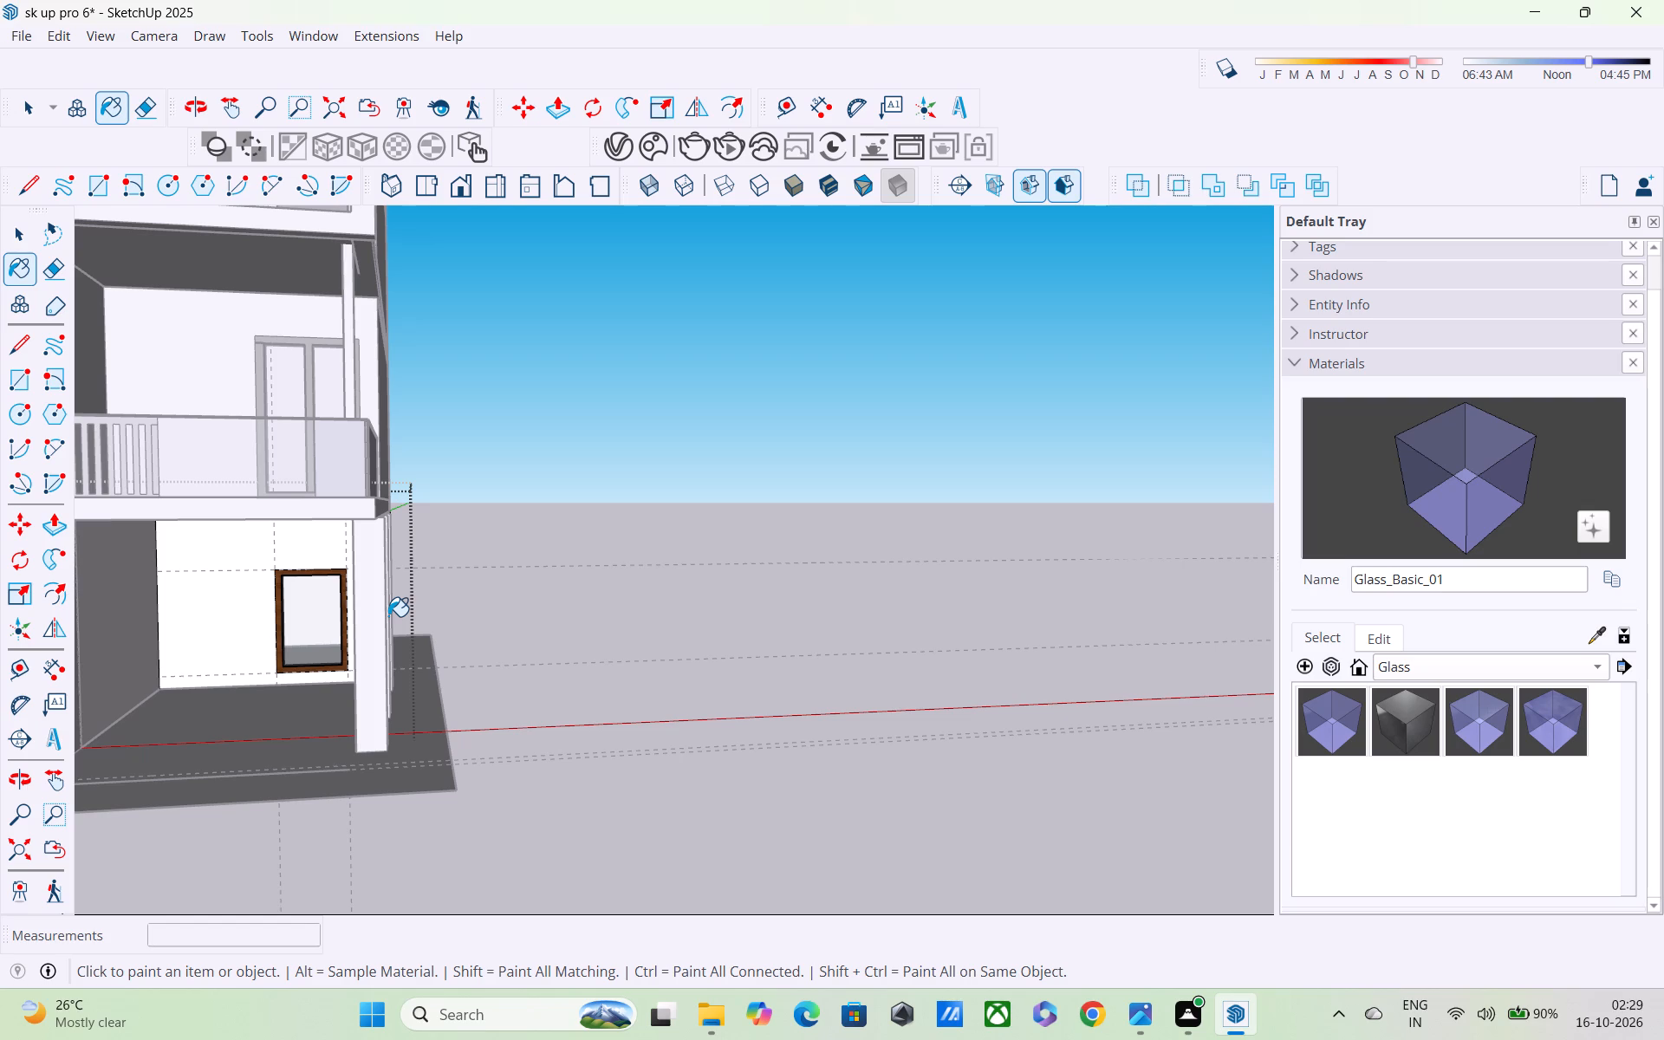
pyautogui.scroll(1, 388, 616)
pyautogui.scroll(-3, 388, 616)
pyautogui.moveTo(391, 713); pyautogui.dragTo(482, 839, button='middle')
pyautogui.scroll(-3, 374, 823)
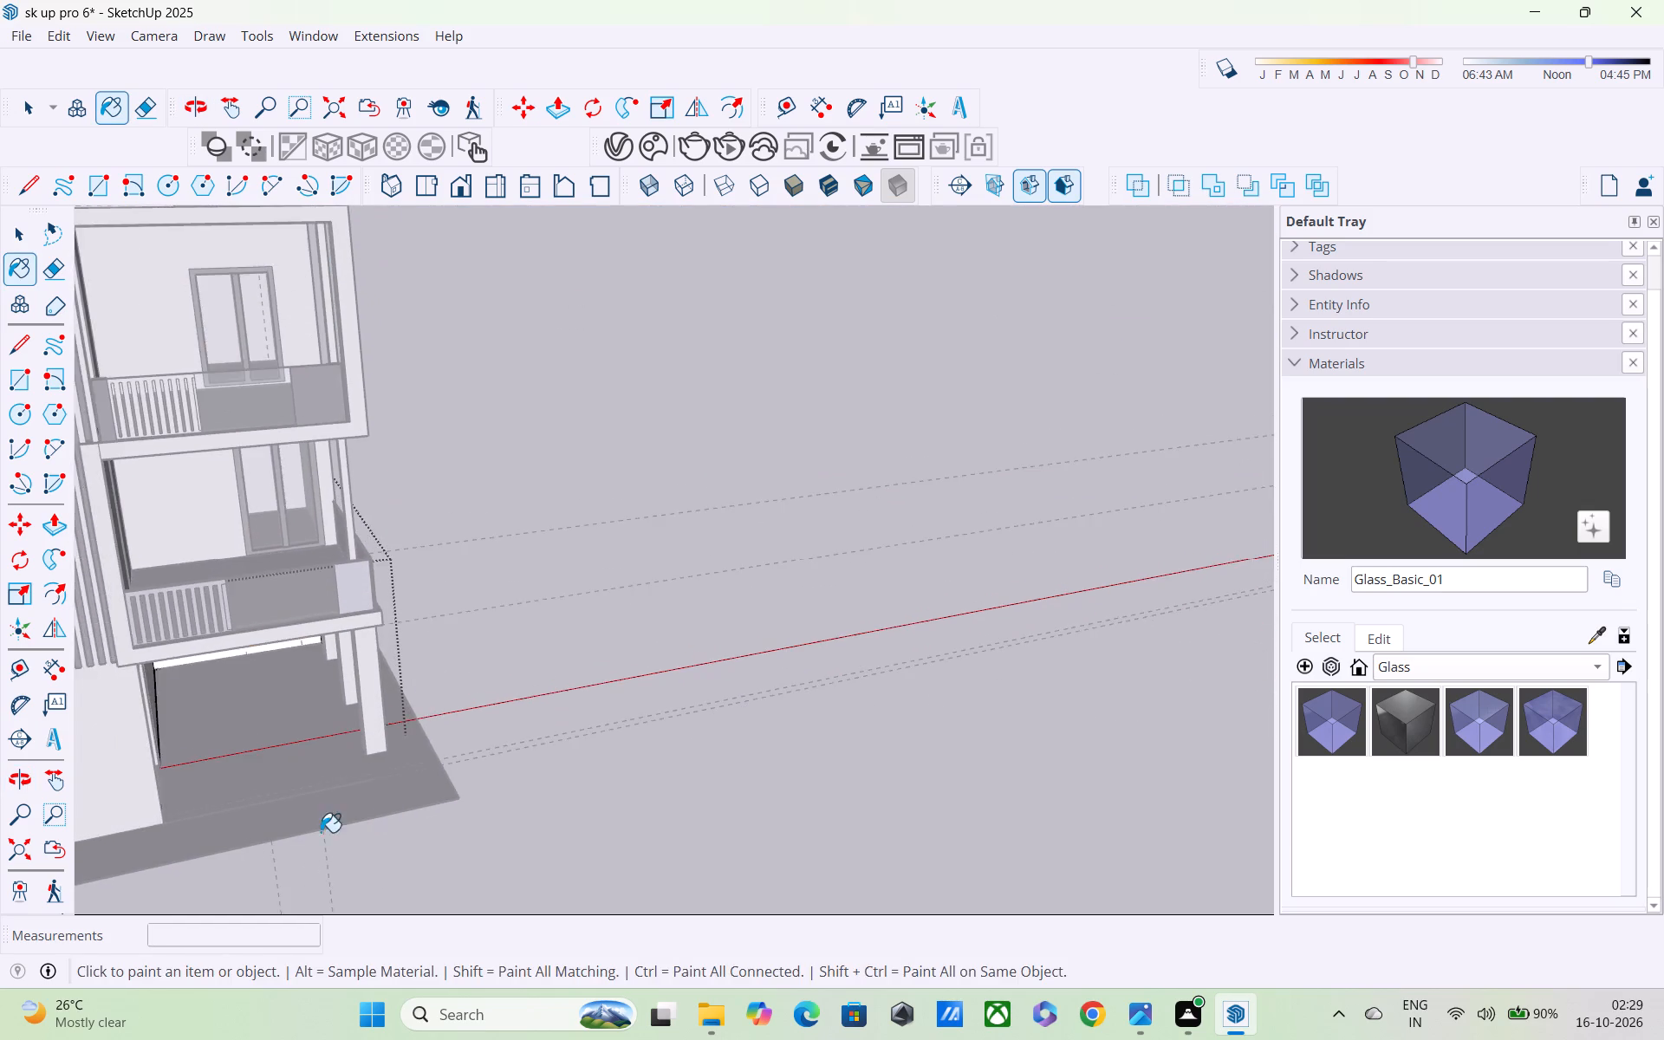
pyautogui.moveTo(321, 832); pyautogui.dragTo(665, 695, button='middle')
pyautogui.scroll(-5, 637, 754)
pyautogui.moveTo(441, 925); pyautogui.dragTo(595, 835, button='middle')
pyautogui.scroll(-4, 494, 861)
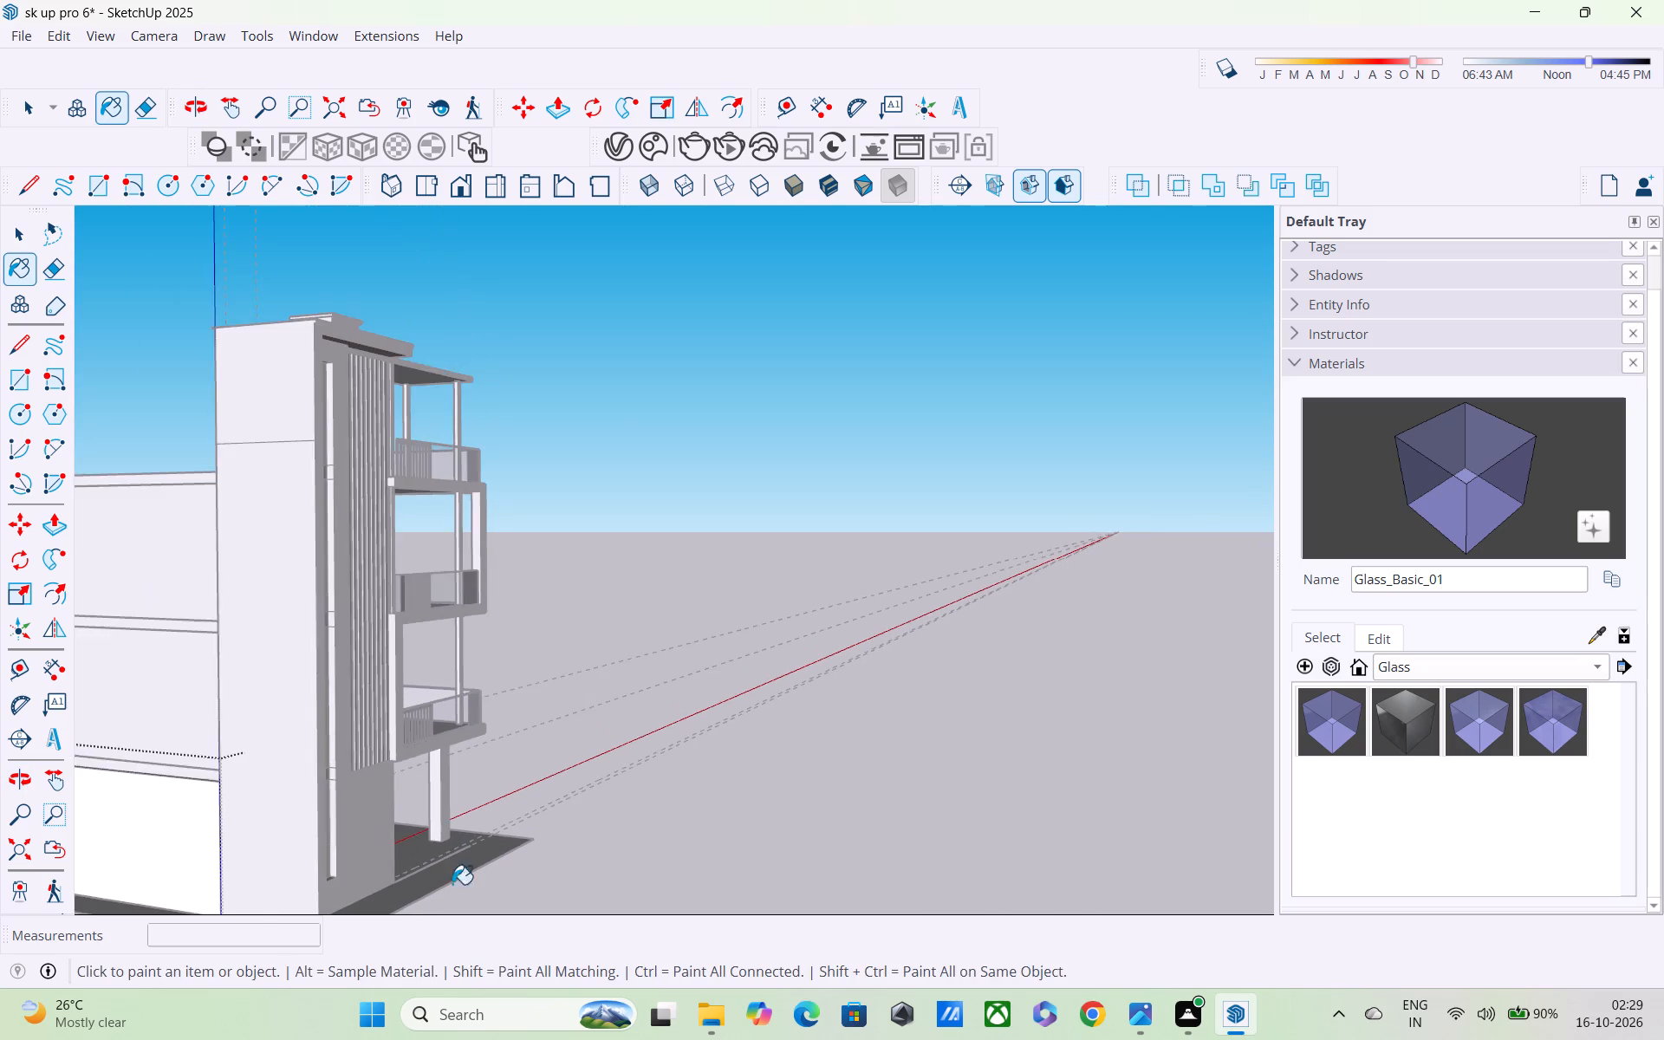
pyautogui.moveTo(429, 900); pyautogui.dragTo(556, 857, button='middle')
pyautogui.scroll(2, 517, 882)
pyautogui.scroll(-5, 309, 977)
pyautogui.moveTo(306, 969); pyautogui.dragTo(270, 926, button='middle')
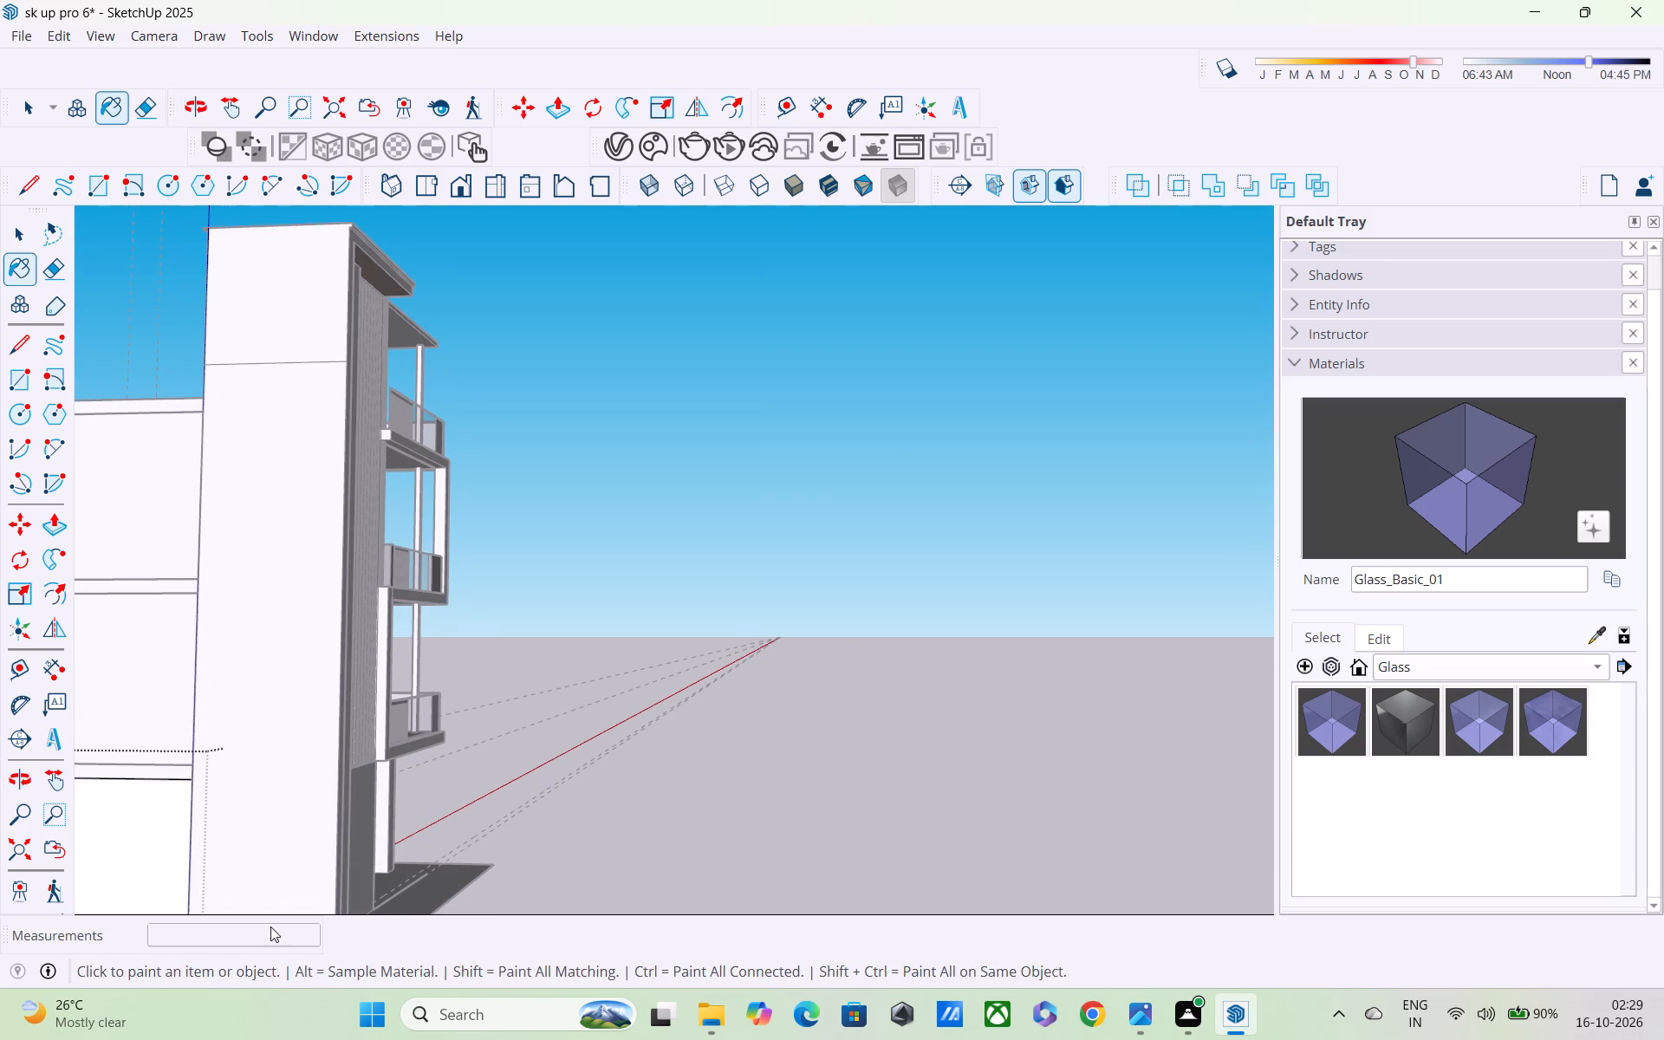
pyautogui.moveTo(270, 926); pyautogui.dragTo(265, 915, button='middle')
pyautogui.scroll(-1, 265, 913)
# Close the ground-floor wall group and return to the whole model.
pyautogui.press('Escape')
pyautogui.press('space')
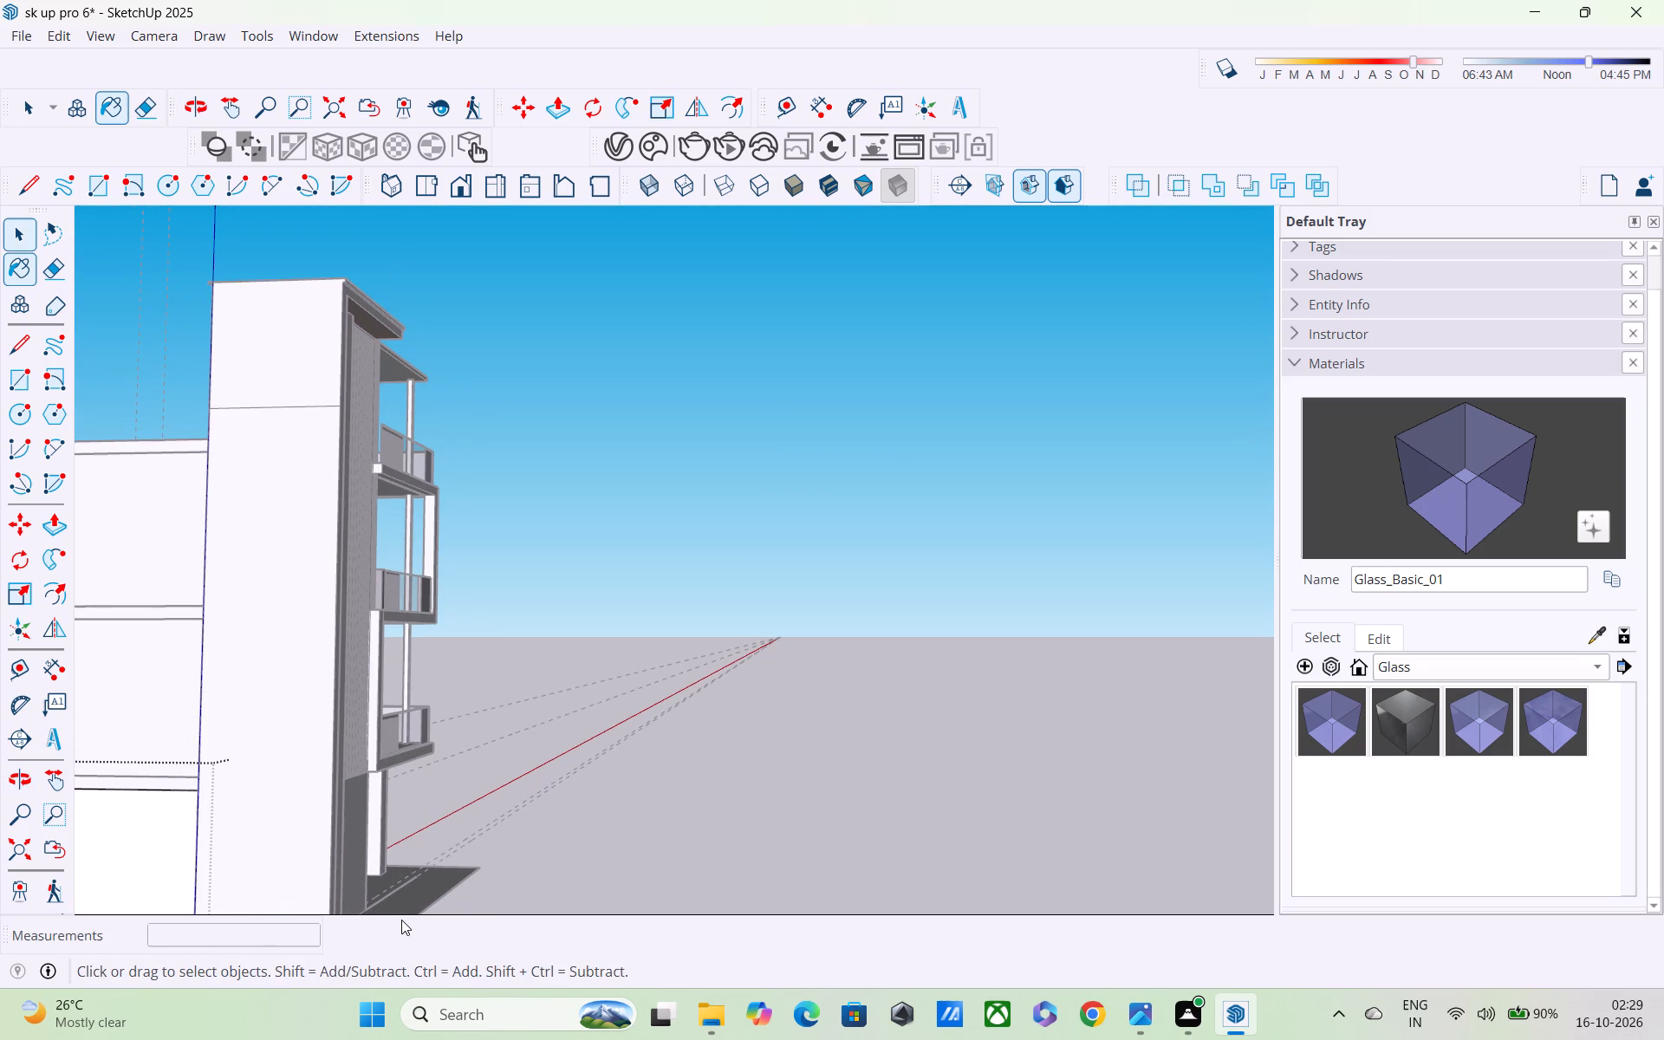
pyautogui.scroll(-2, 773, 885)
pyautogui.moveTo(794, 850); pyautogui.dragTo(647, 915, button='middle')
pyautogui.scroll(1, 642, 915)
pyautogui.moveTo(466, 861); pyautogui.dragTo(466, 920, button='middle')
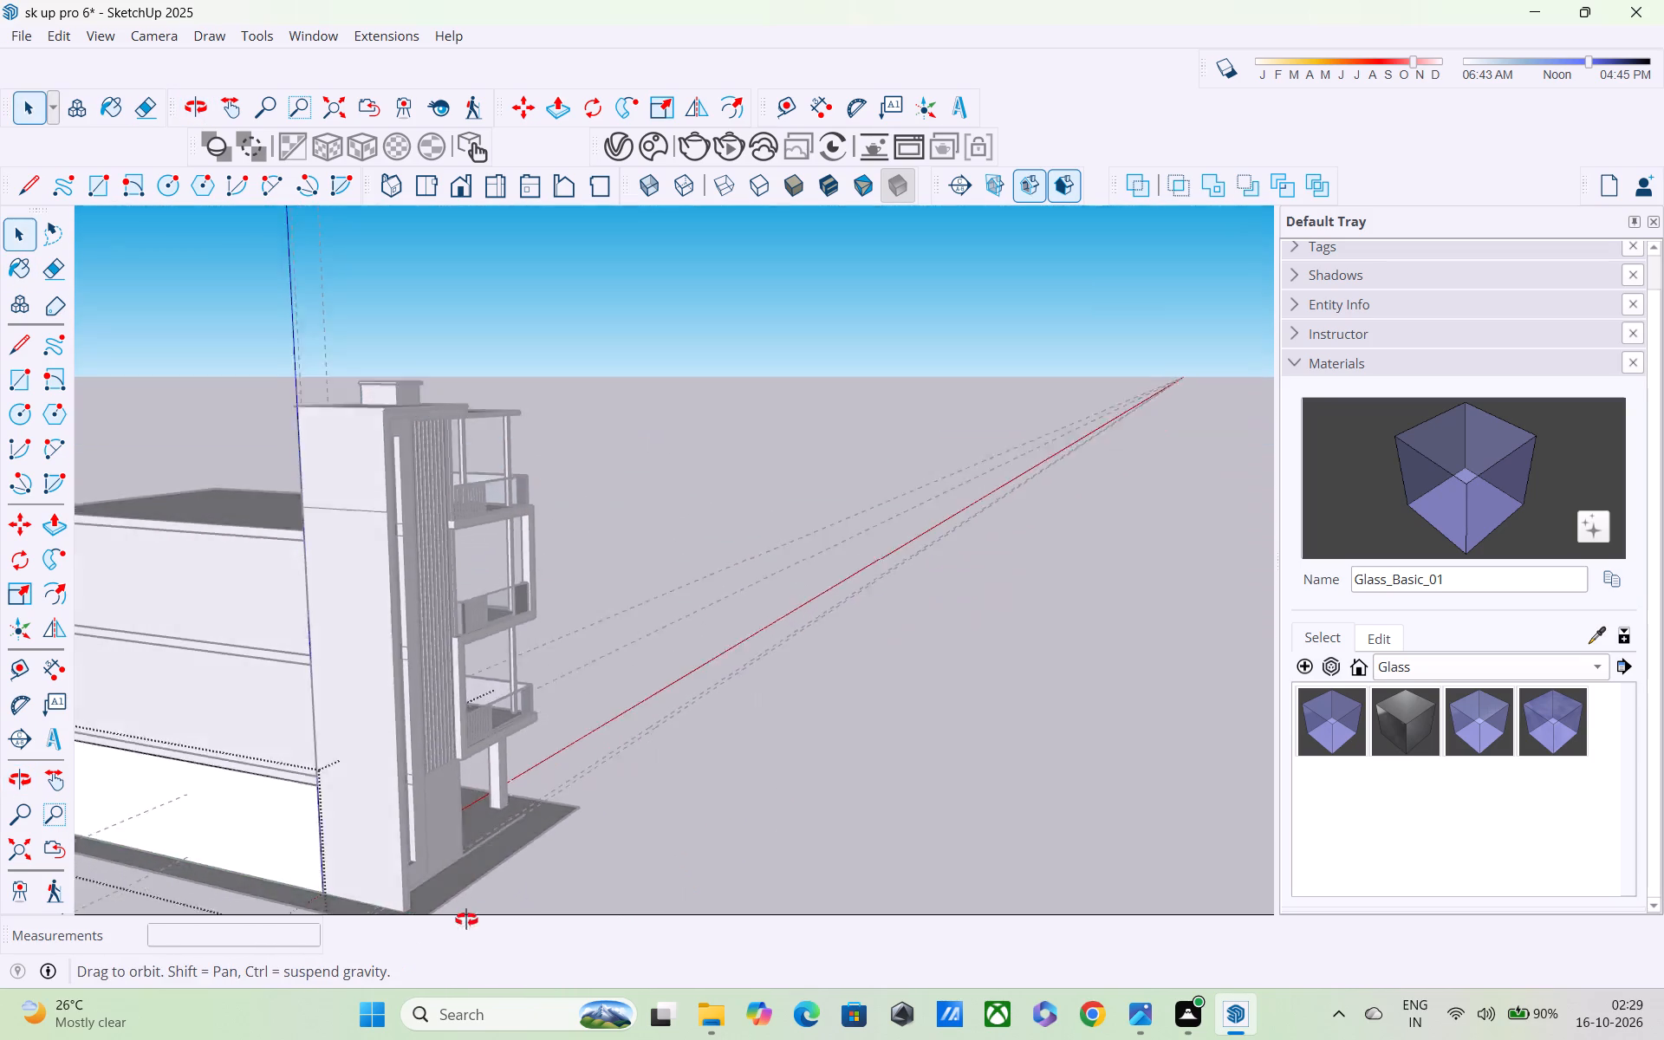
pyautogui.moveTo(466, 920); pyautogui.dragTo(357, 828, button='middle')
pyautogui.scroll(3, 418, 861)
pyautogui.moveTo(419, 860); pyautogui.dragTo(361, 927, button='middle')
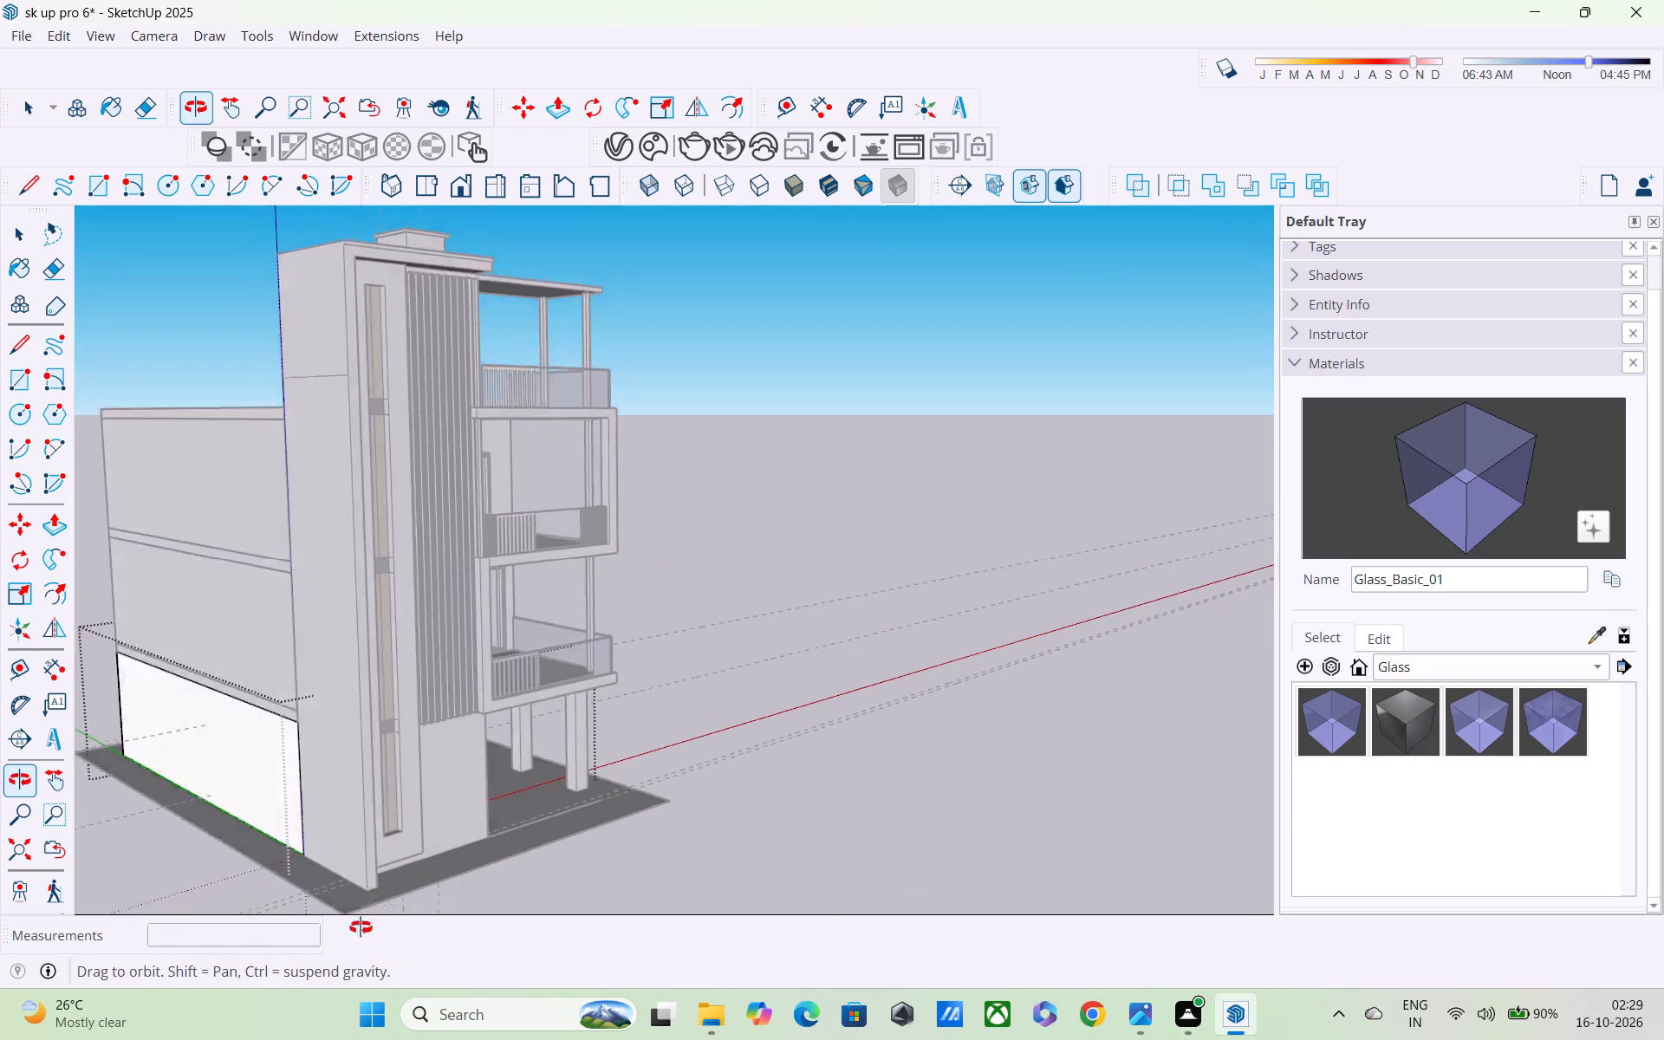
pyautogui.moveTo(361, 927); pyautogui.dragTo(324, 952, button='middle')
pyautogui.scroll(5, 365, 912)
pyautogui.moveTo(397, 855); pyautogui.dragTo(466, 927, button='middle')
pyautogui.click(983, 612)
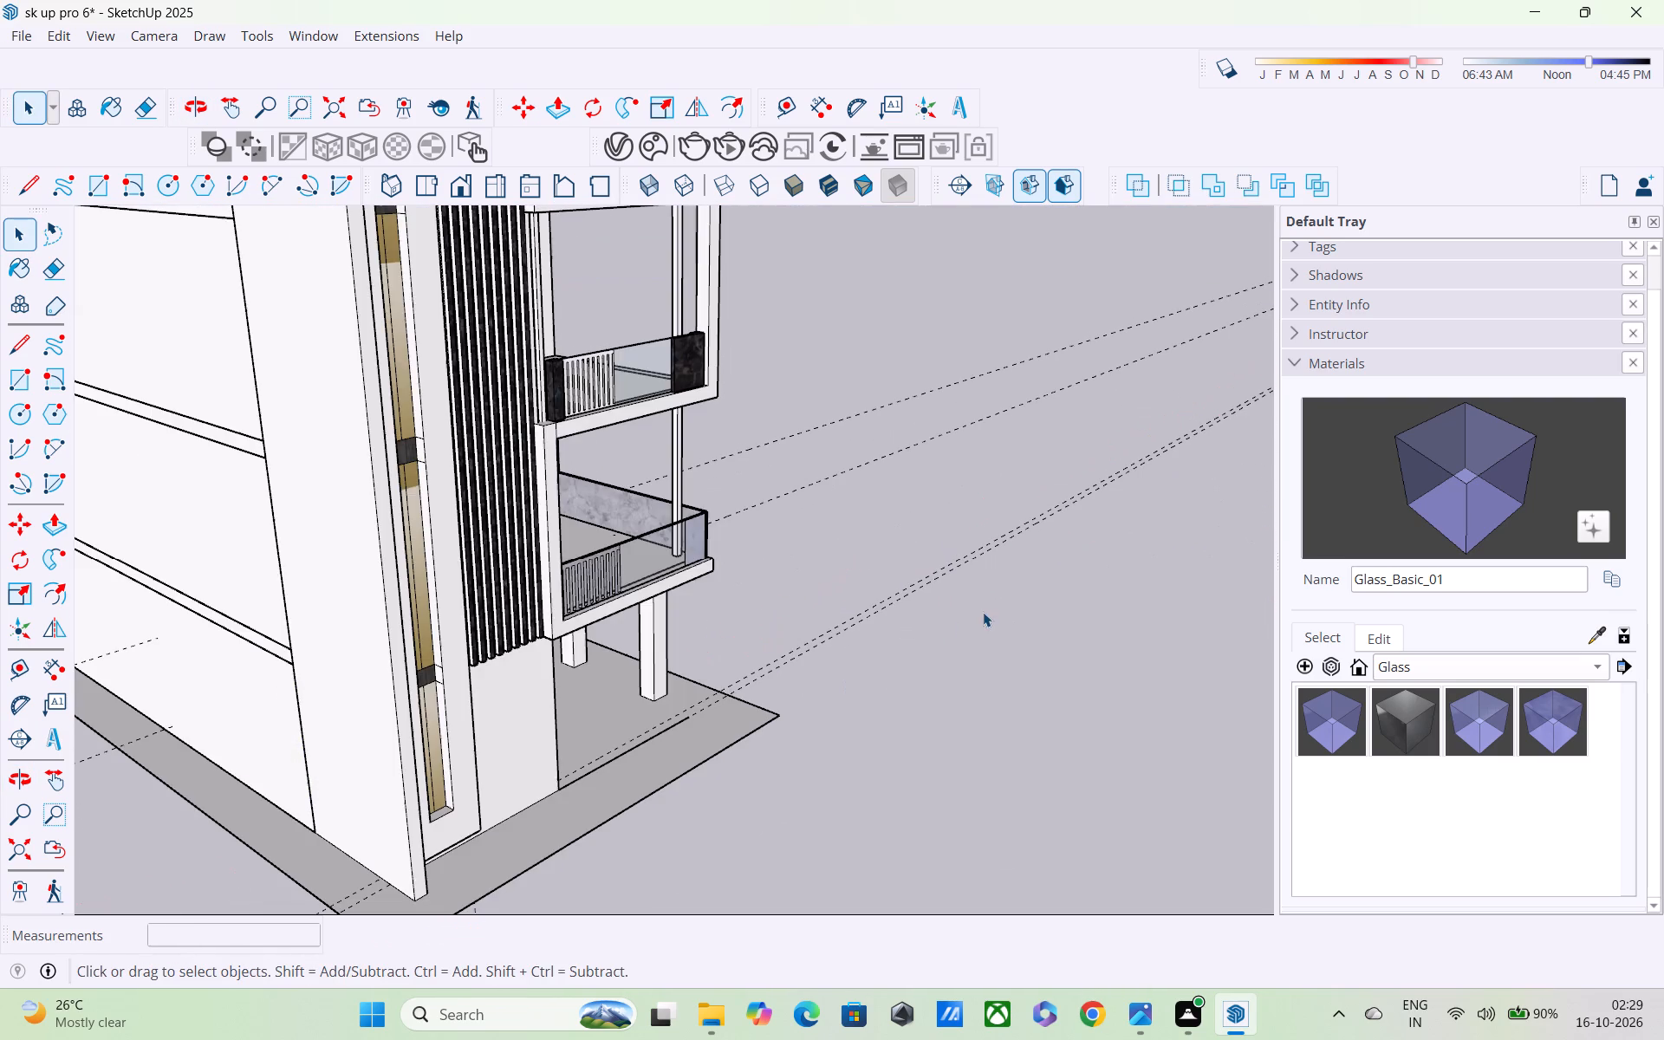
# Delete the dashed guide lines that run out from the front of the building and its balconies.
pyautogui.moveTo(758, 759); pyautogui.dragTo(937, 718, button='middle')
pyautogui.scroll(2, 777, 754)
pyautogui.scroll(-4, 777, 754)
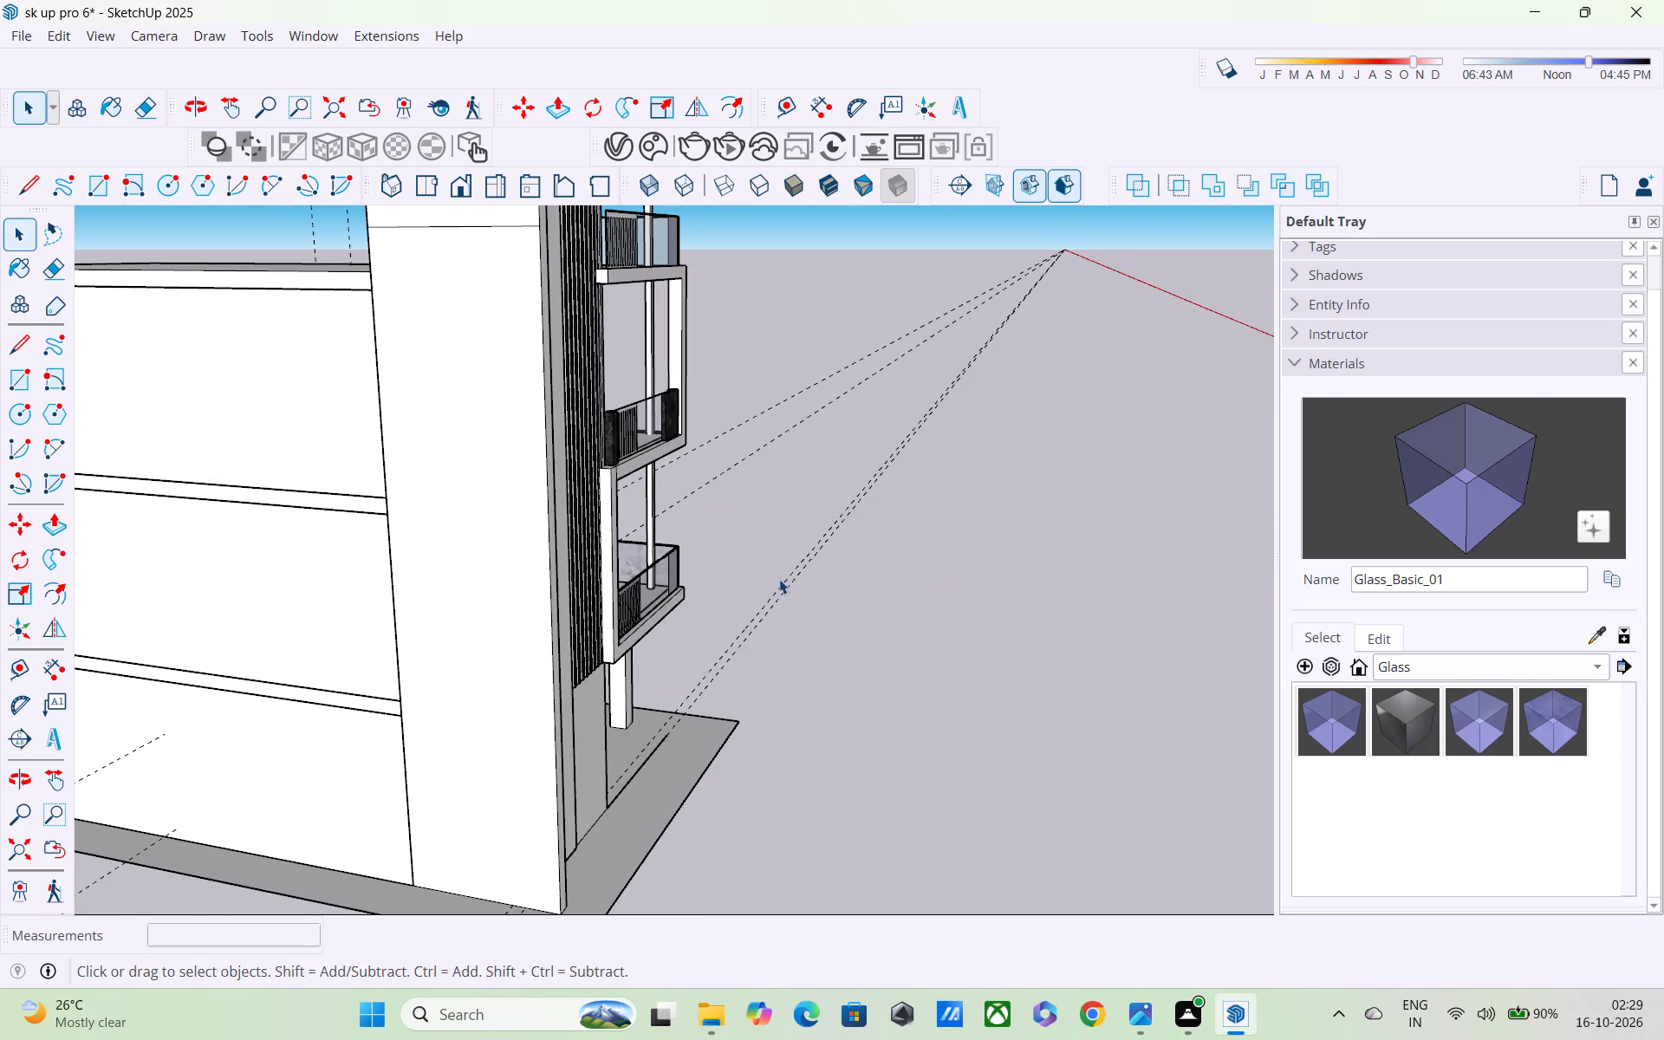
pyautogui.moveTo(852, 552); pyautogui.dragTo(791, 542)
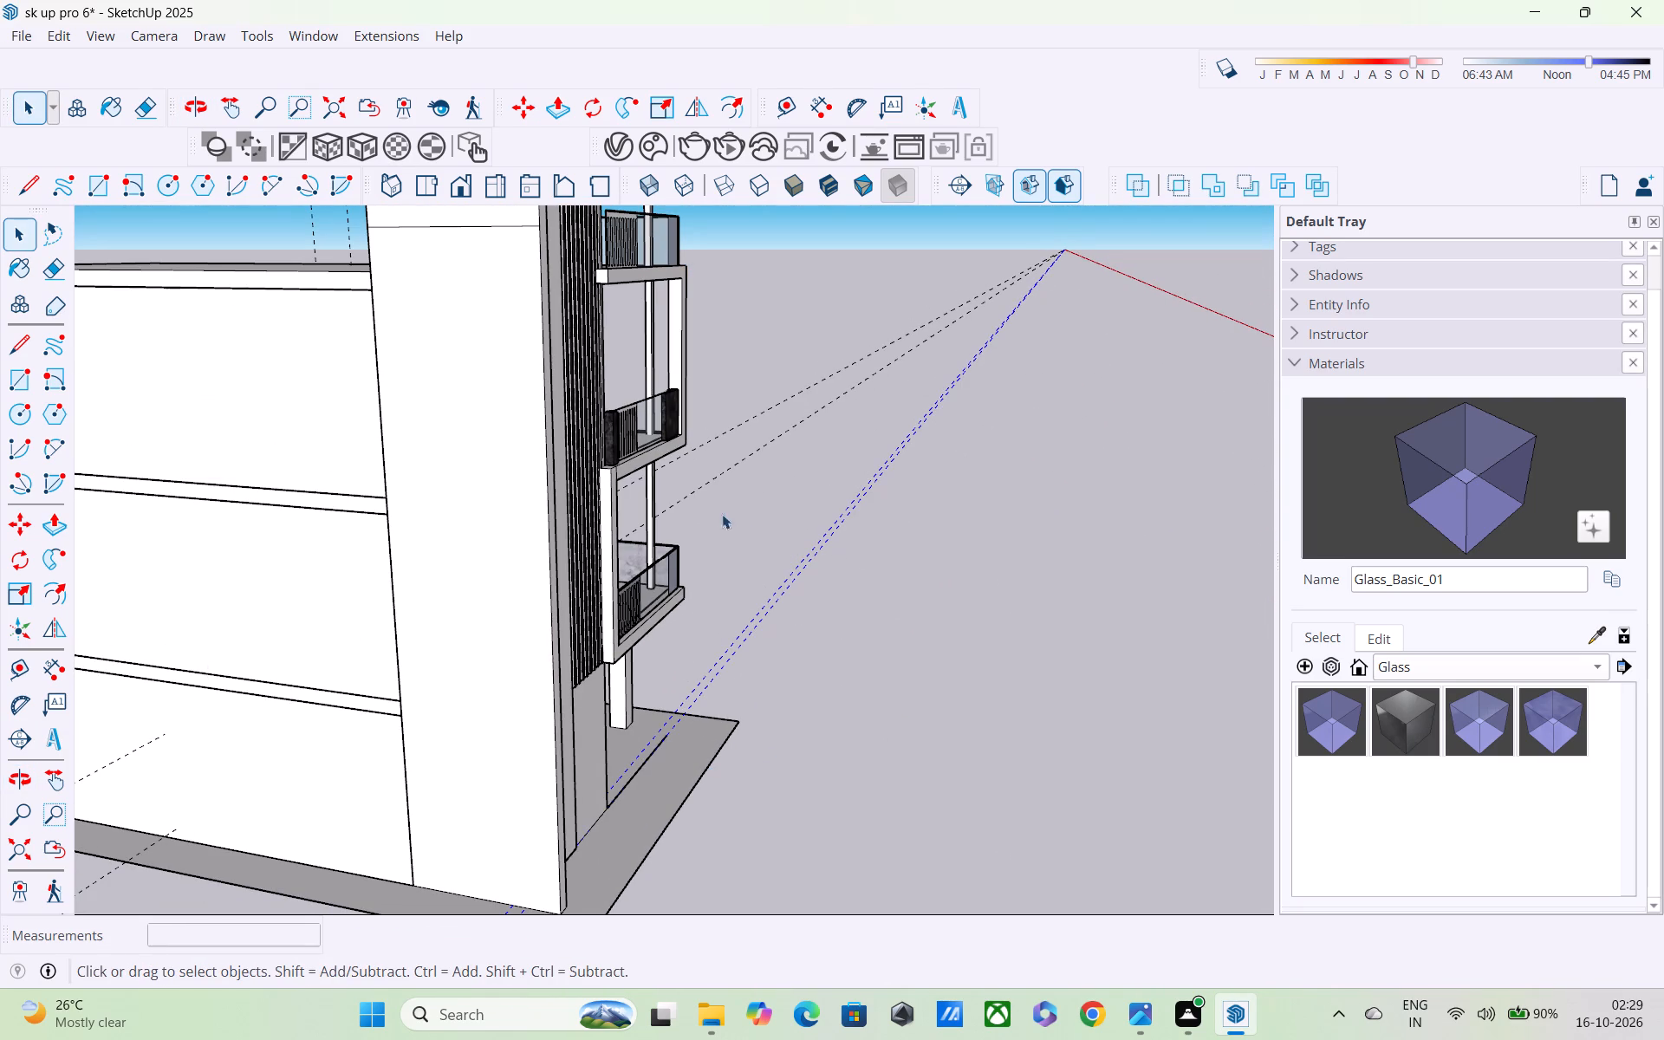
pyautogui.press('Delete')
pyautogui.keyDown('shift'); pyautogui.moveTo(731, 540); pyautogui.dragTo(631, 653, button='middle'); pyautogui.keyUp('shift')
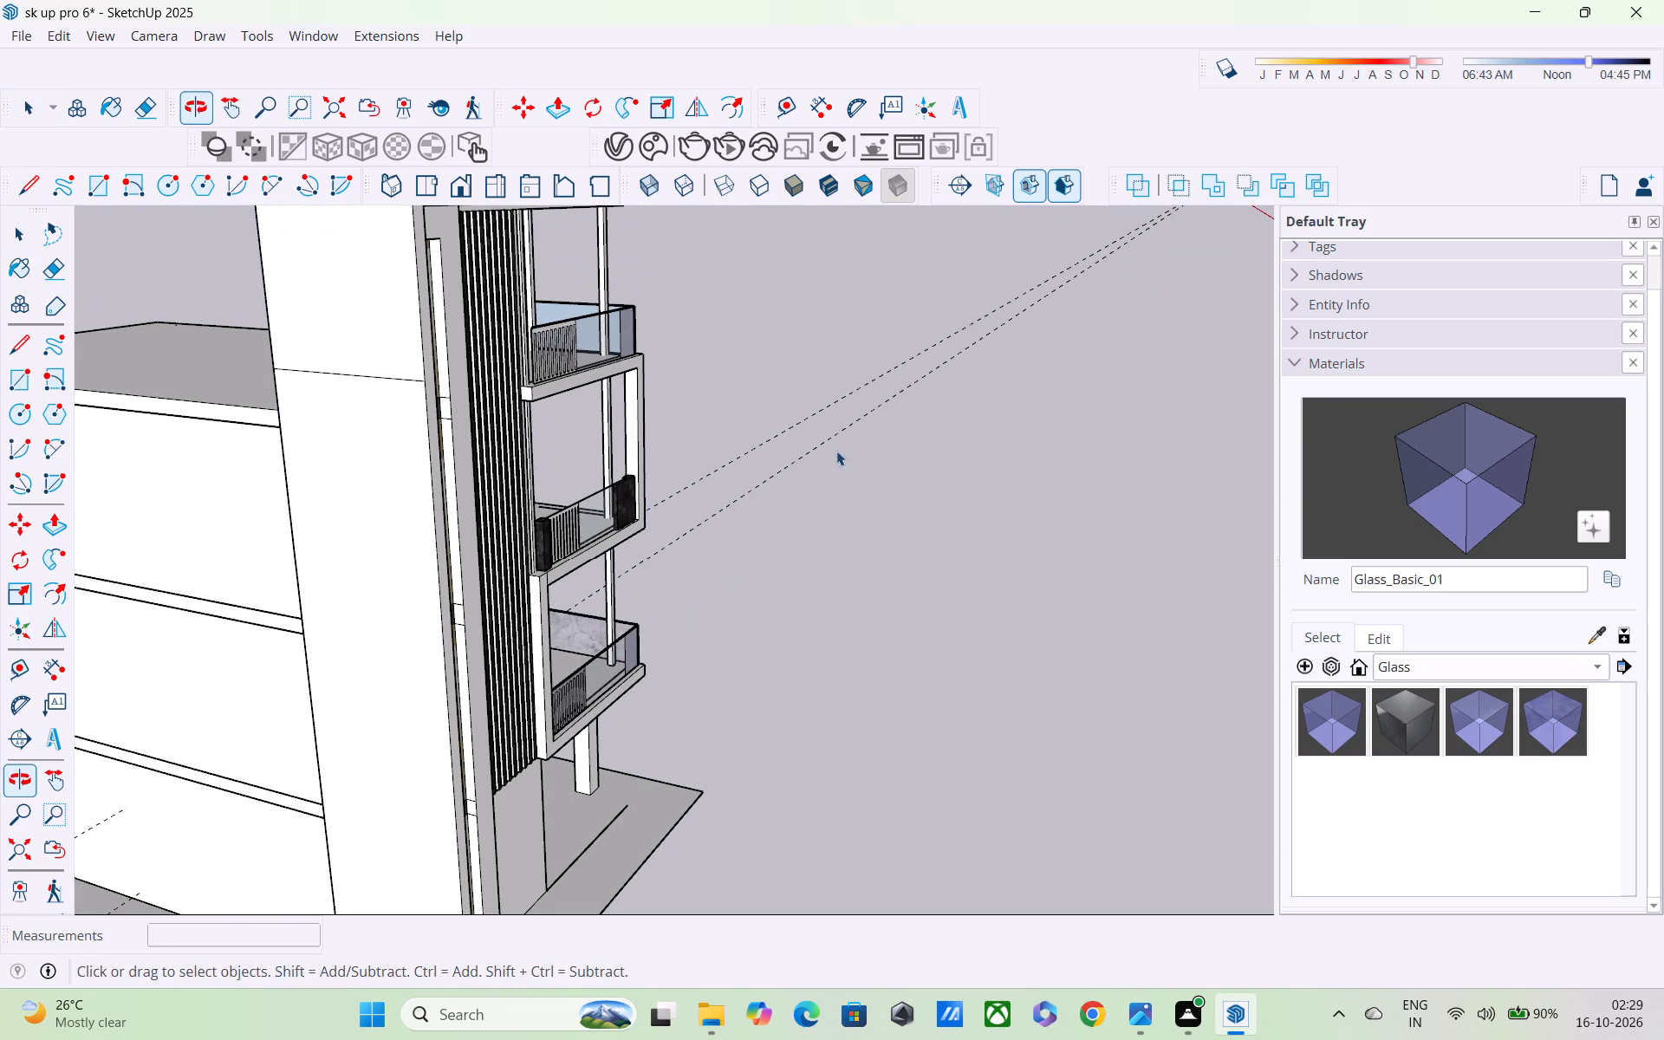
pyautogui.moveTo(852, 430); pyautogui.dragTo(763, 420)
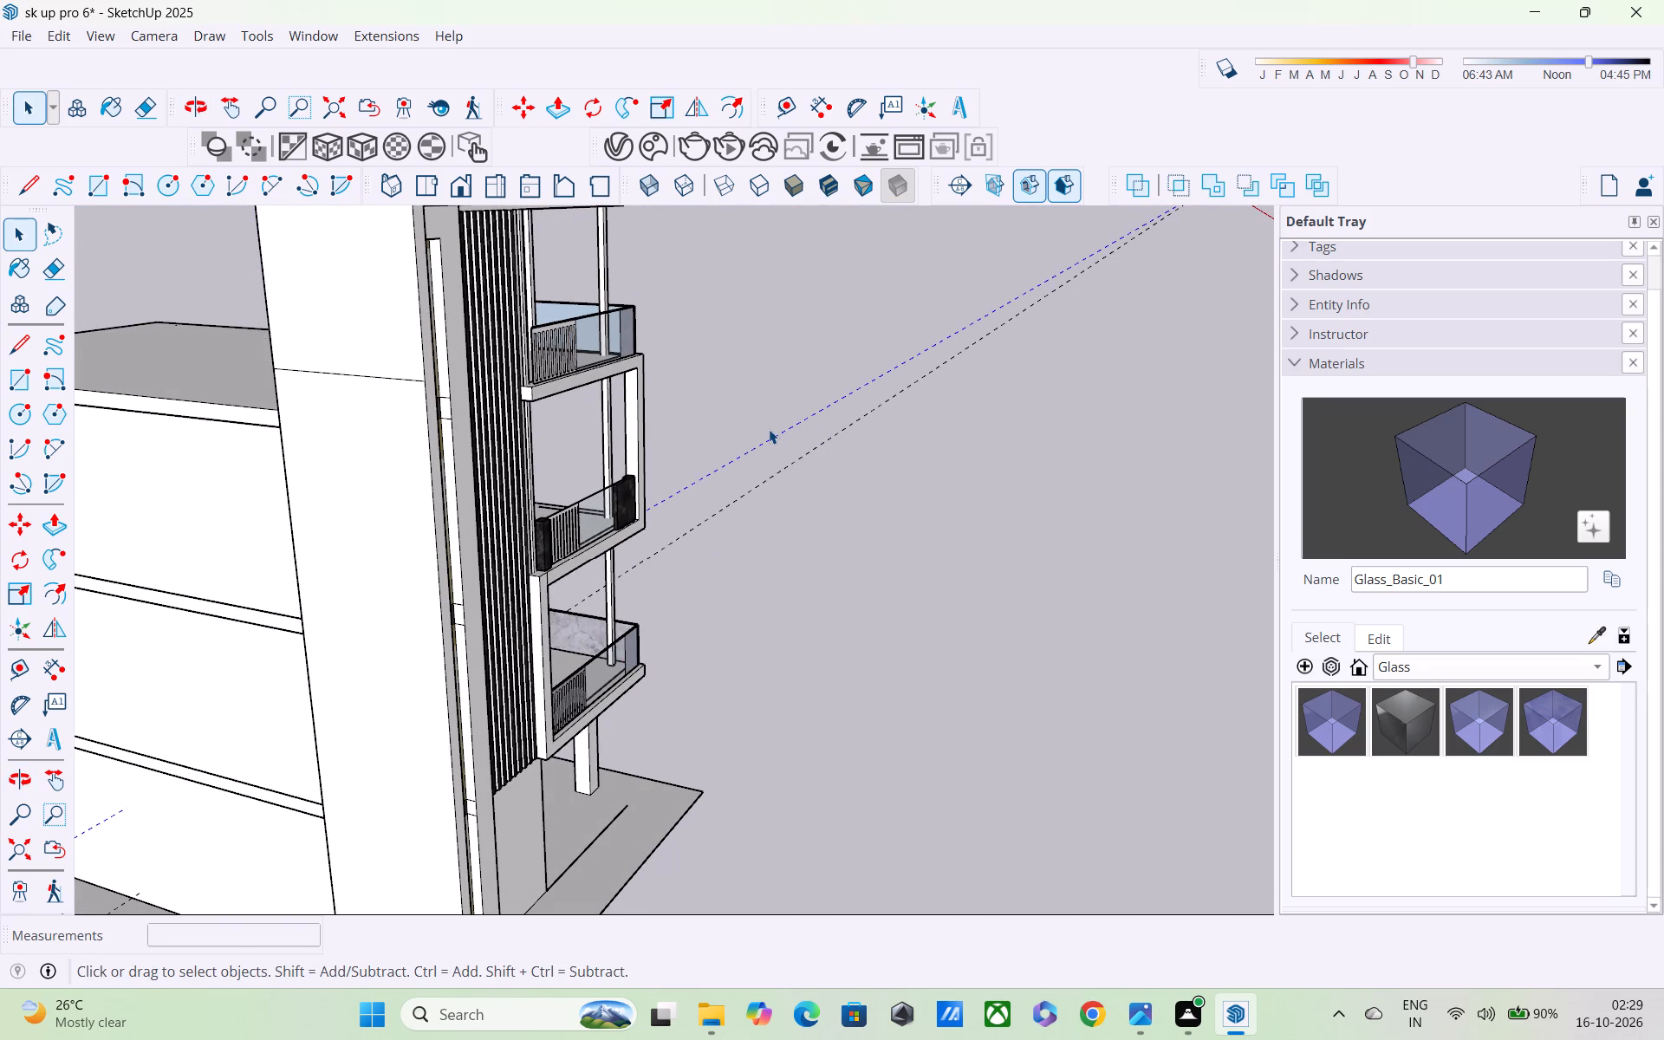
pyautogui.press('Delete')
pyautogui.moveTo(812, 482); pyautogui.dragTo(748, 471)
pyautogui.press('Delete')
# Delete the leftover guide lines near the front corner of the ground slab.
pyautogui.scroll(-2, 729, 454)
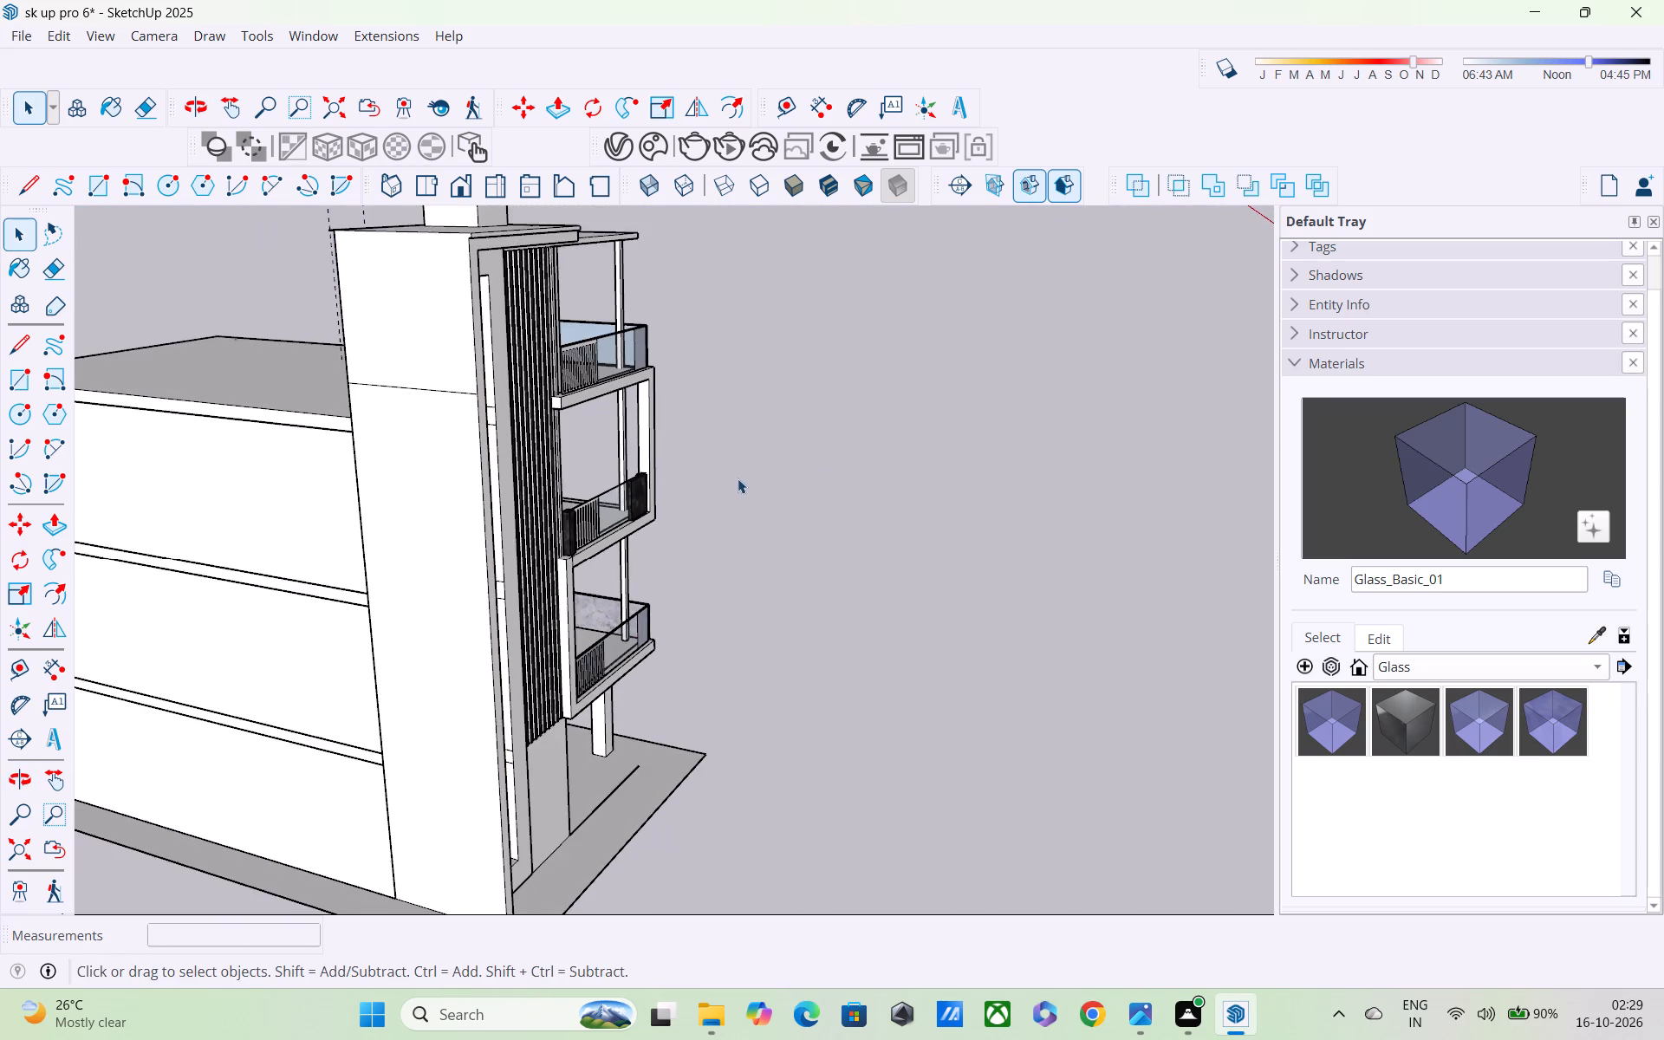
pyautogui.moveTo(741, 536); pyautogui.dragTo(498, 673, button='middle')
pyautogui.scroll(-3, 629, 670)
pyautogui.moveTo(698, 670); pyautogui.dragTo(644, 588, button='middle')
pyautogui.moveTo(629, 848); pyautogui.dragTo(549, 877)
pyautogui.press('Delete')
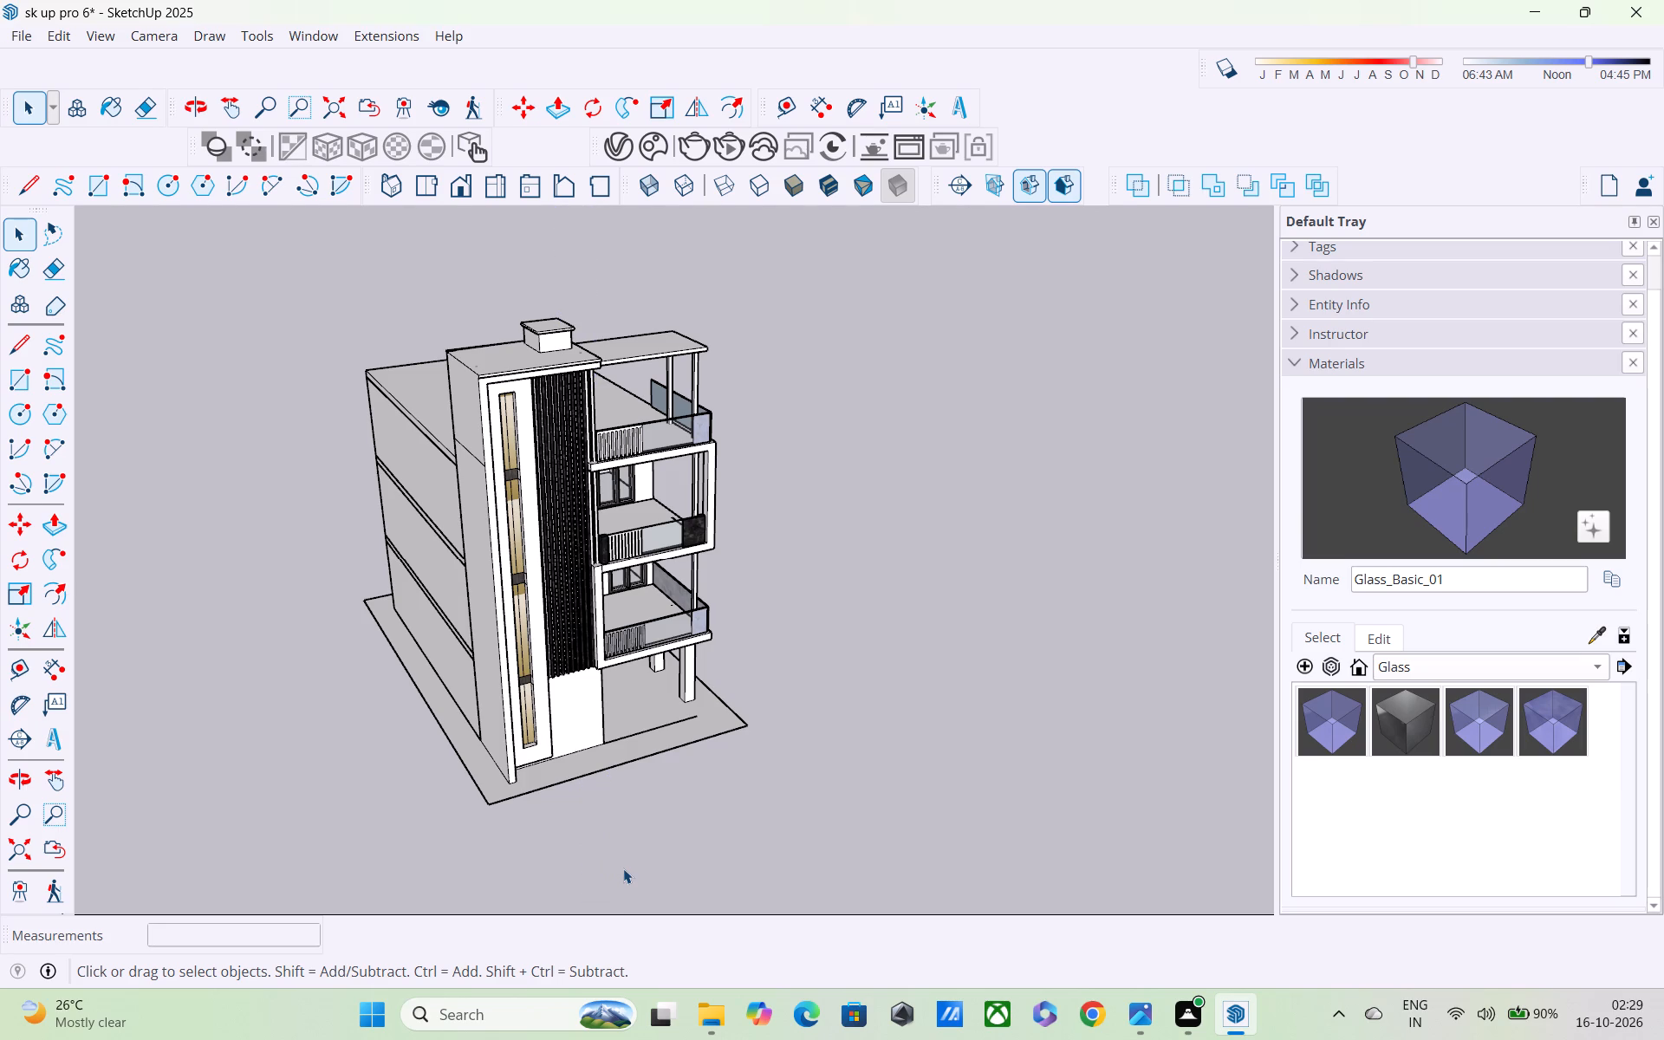
# Examine the building's front facade, from the whole elevation down to the ground-floor wall and parking area.
pyautogui.scroll(1, 445, 946)
pyautogui.scroll(-1, 757, 647)
pyautogui.moveTo(616, 678); pyautogui.dragTo(608, 685, button='middle')
pyautogui.moveTo(630, 799); pyautogui.dragTo(439, 657, button='middle')
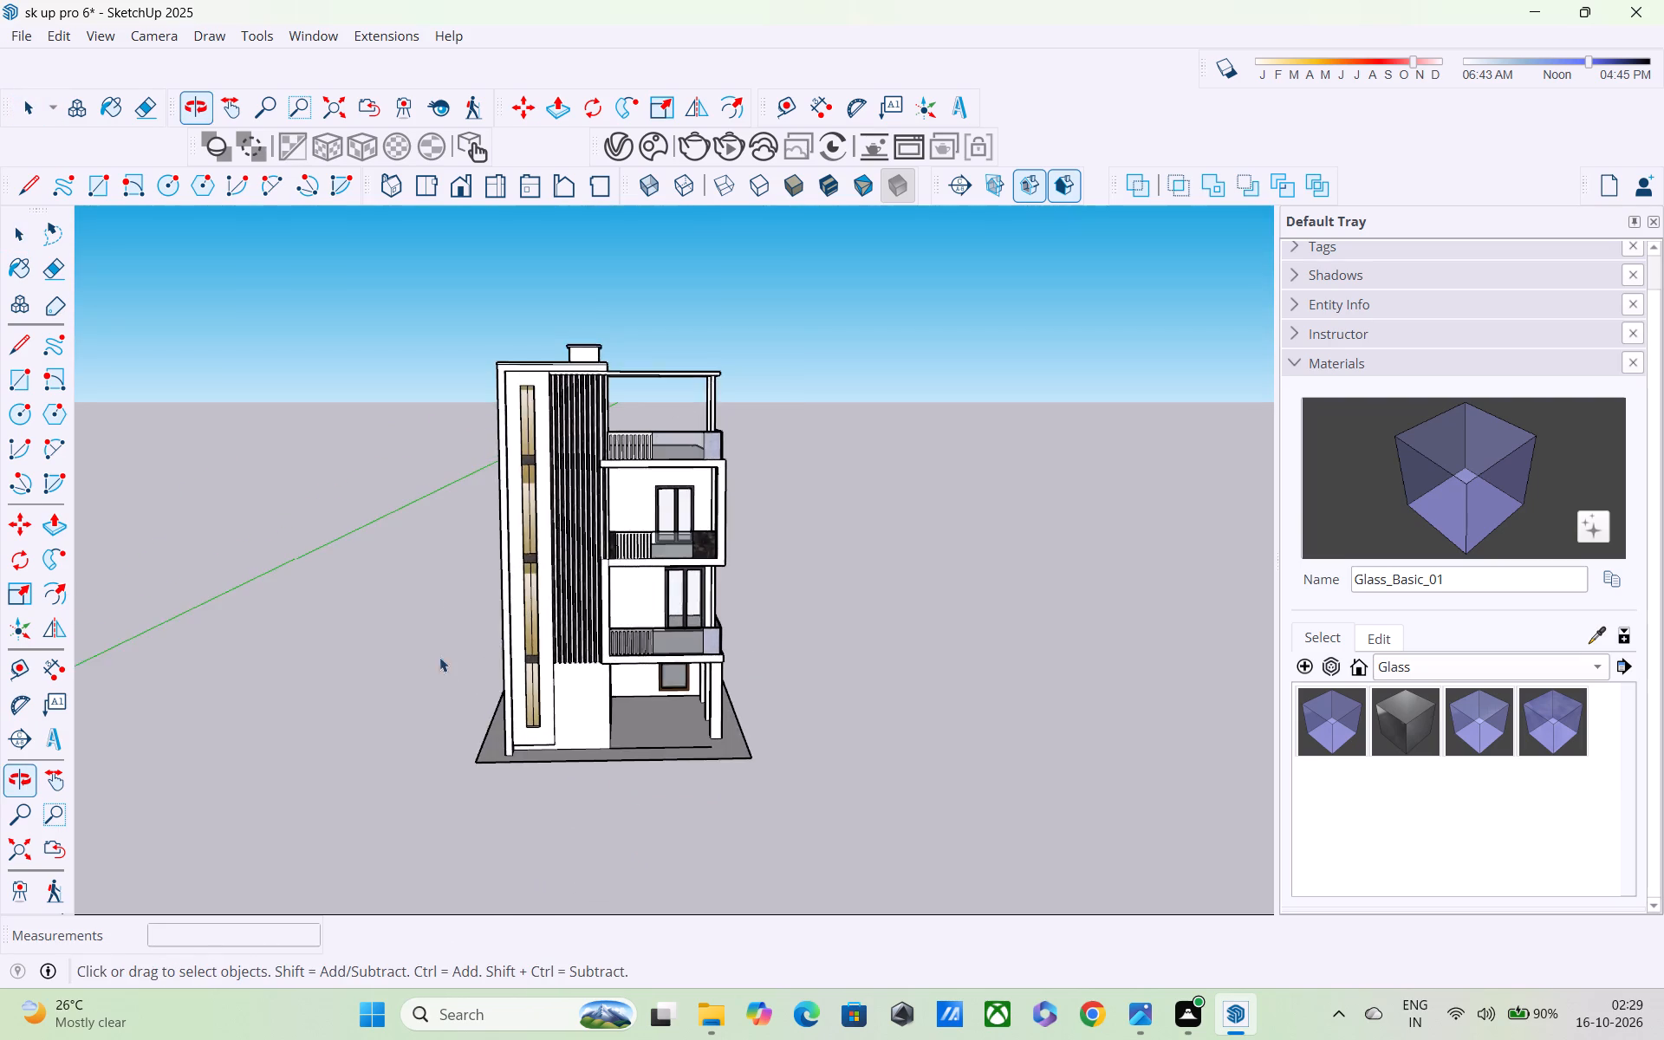
pyautogui.moveTo(439, 657); pyautogui.dragTo(440, 658, button='middle')
pyautogui.scroll(7, 531, 729)
pyautogui.moveTo(543, 690); pyautogui.dragTo(549, 584, button='middle')
pyautogui.scroll(-2, 549, 584)
pyautogui.scroll(4, 564, 650)
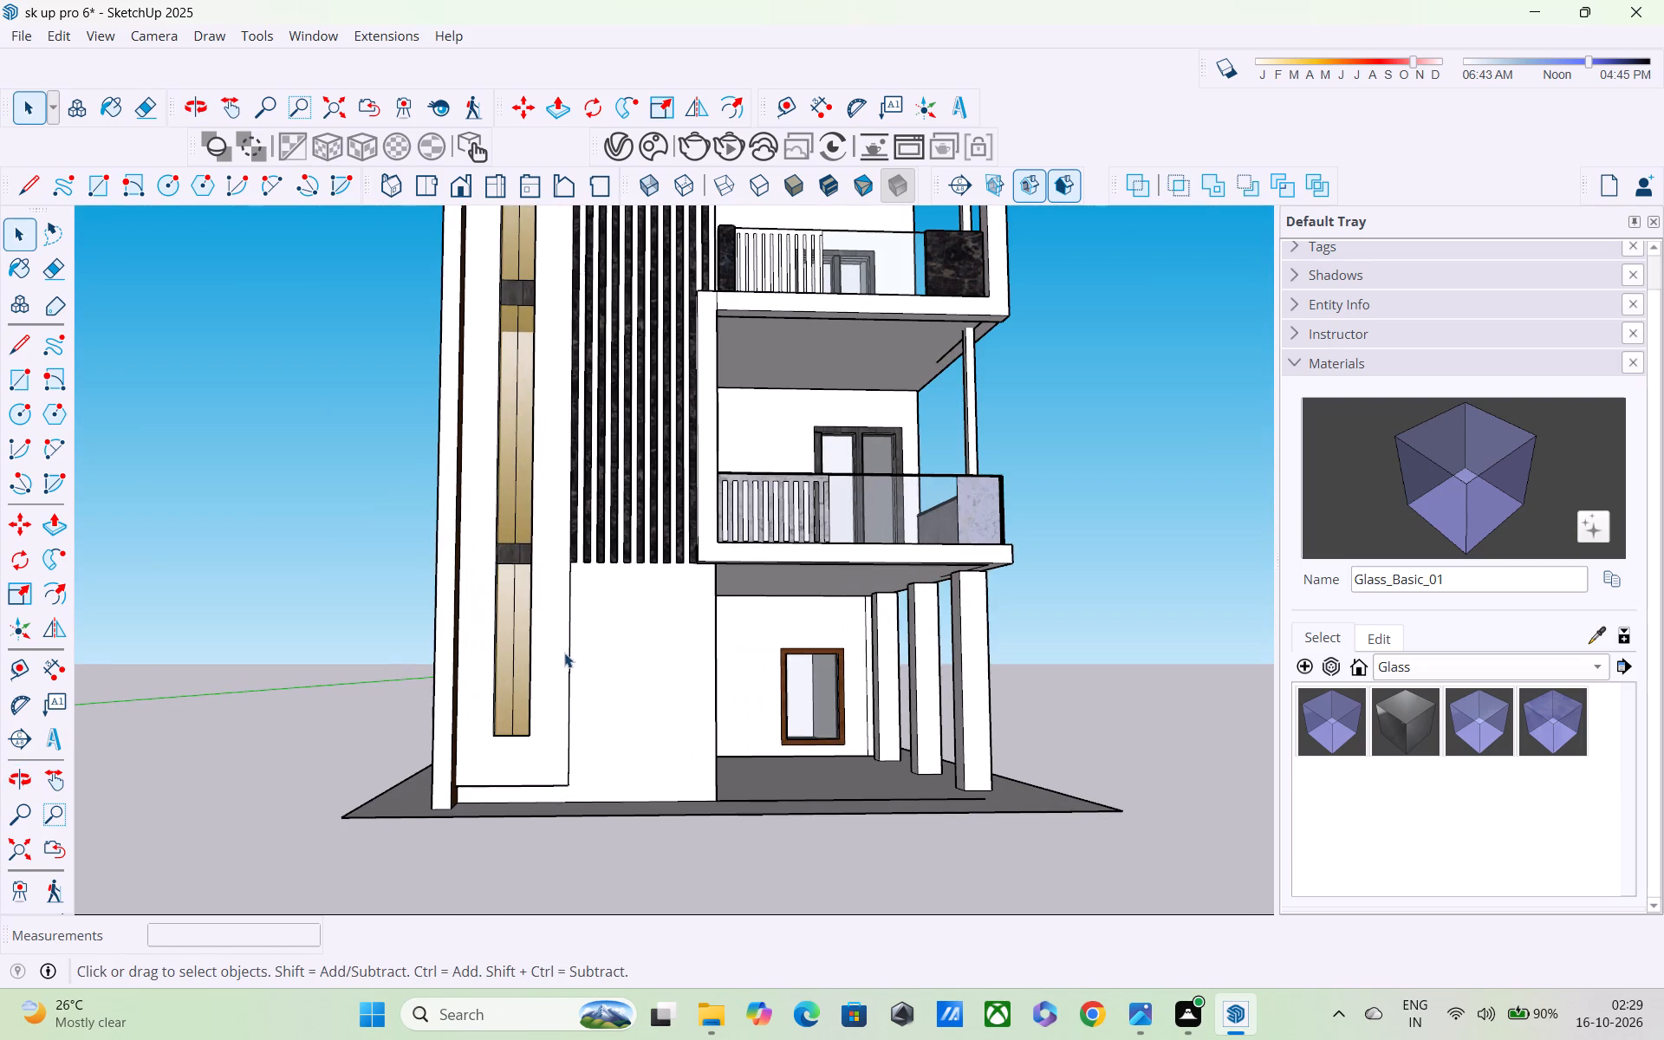
pyautogui.moveTo(595, 700); pyautogui.dragTo(601, 656, button='middle')
pyautogui.scroll(2, 658, 712)
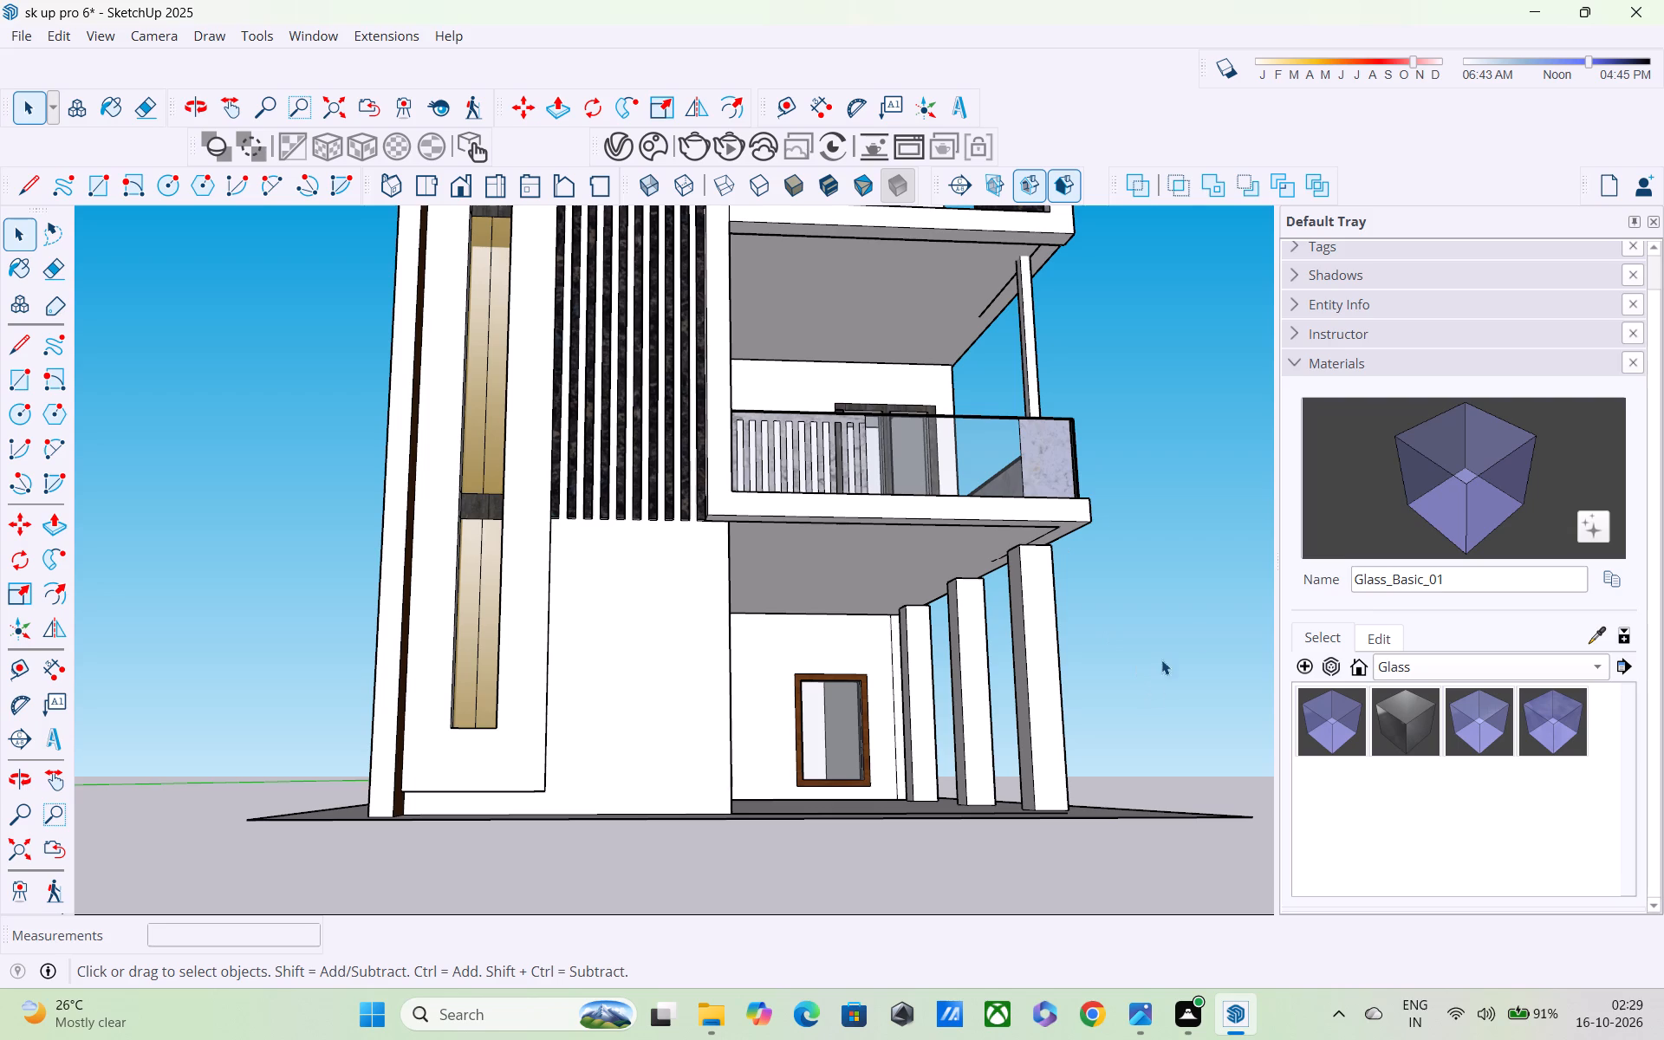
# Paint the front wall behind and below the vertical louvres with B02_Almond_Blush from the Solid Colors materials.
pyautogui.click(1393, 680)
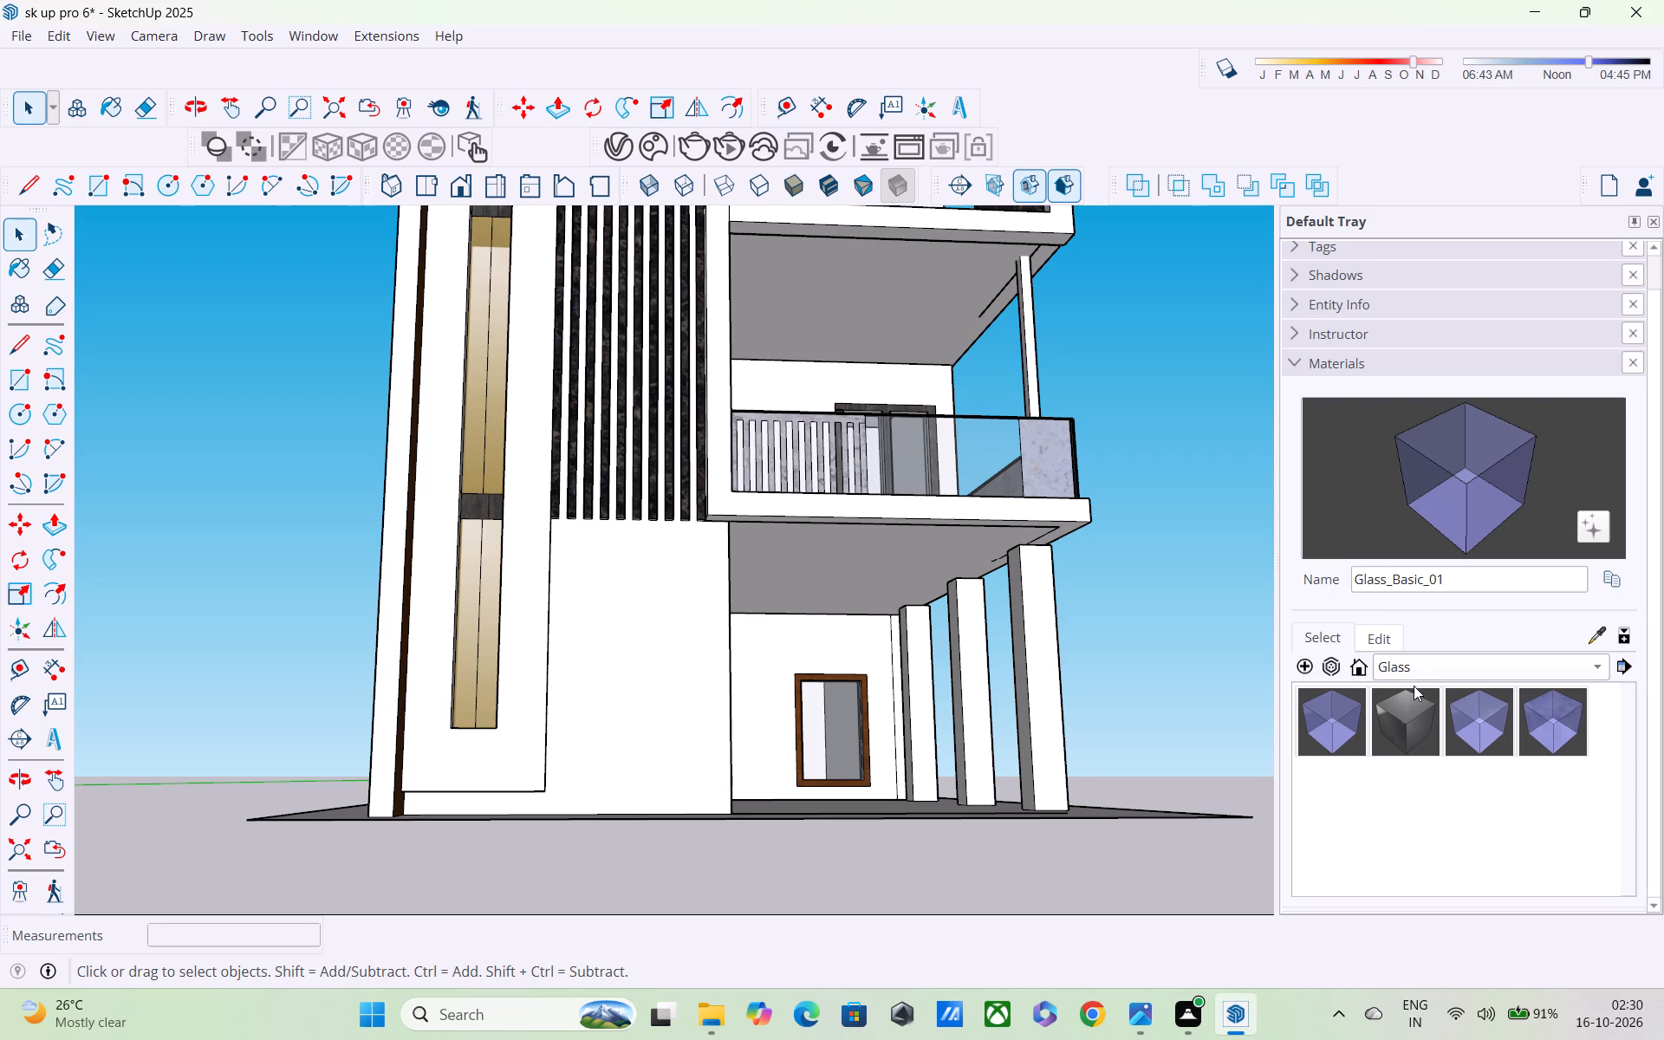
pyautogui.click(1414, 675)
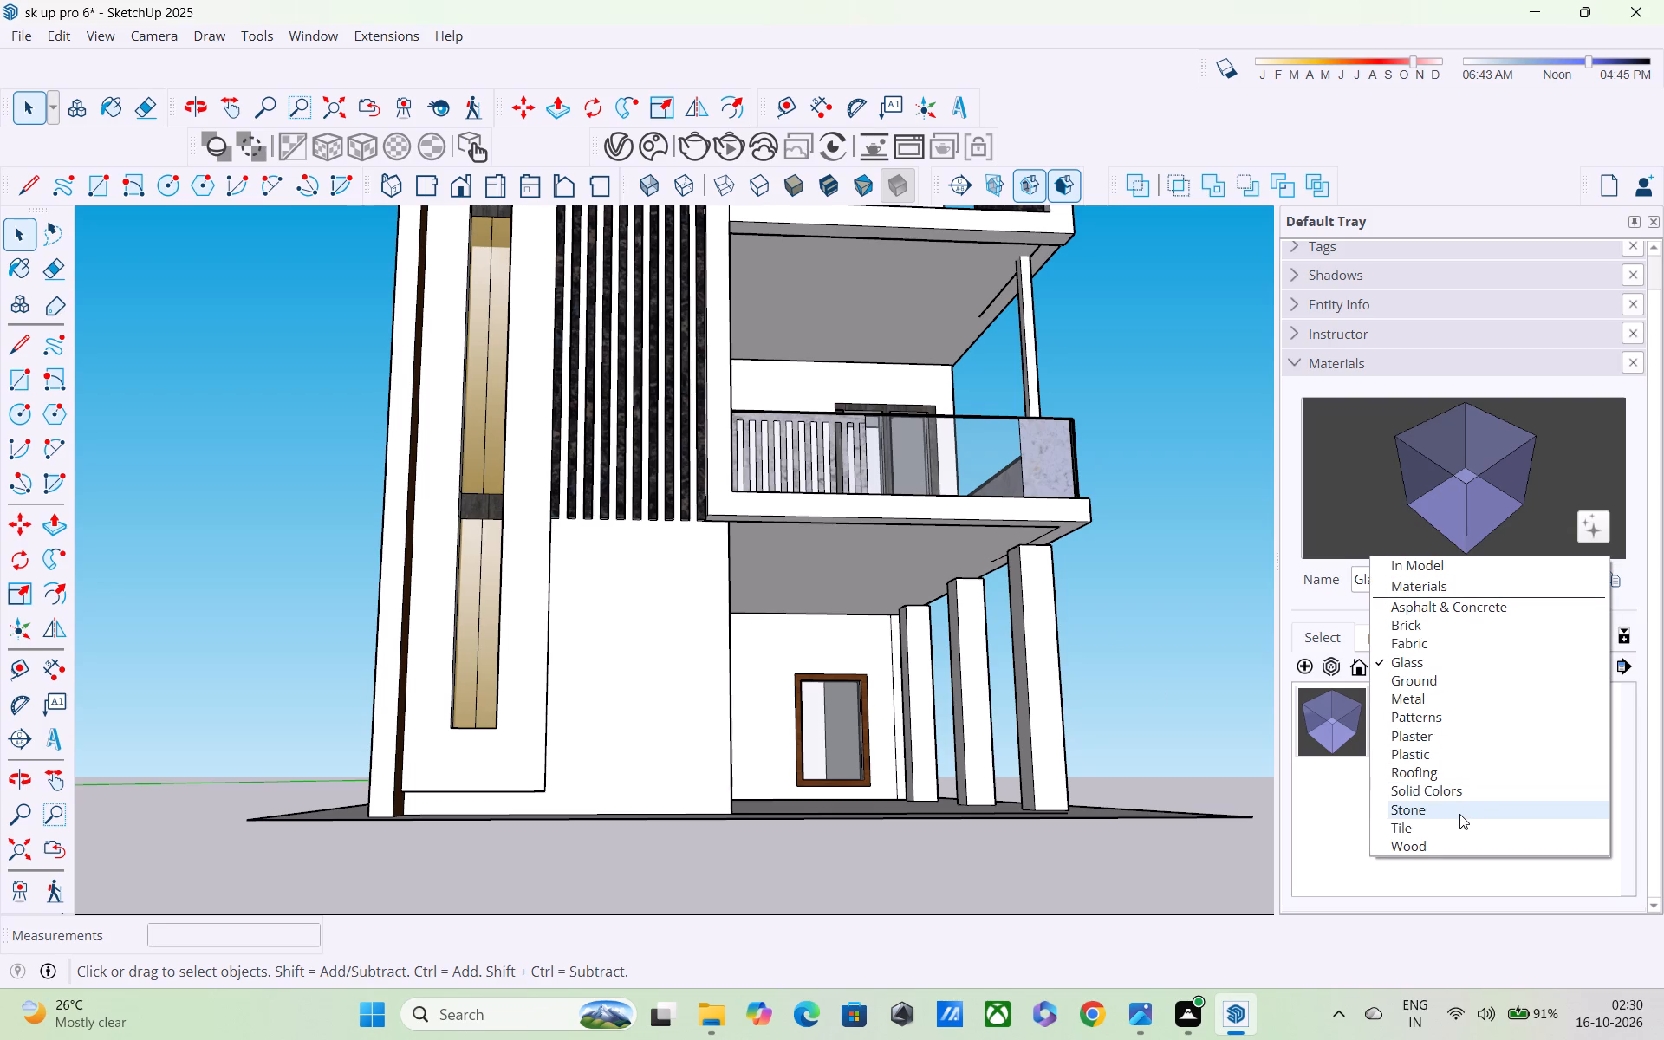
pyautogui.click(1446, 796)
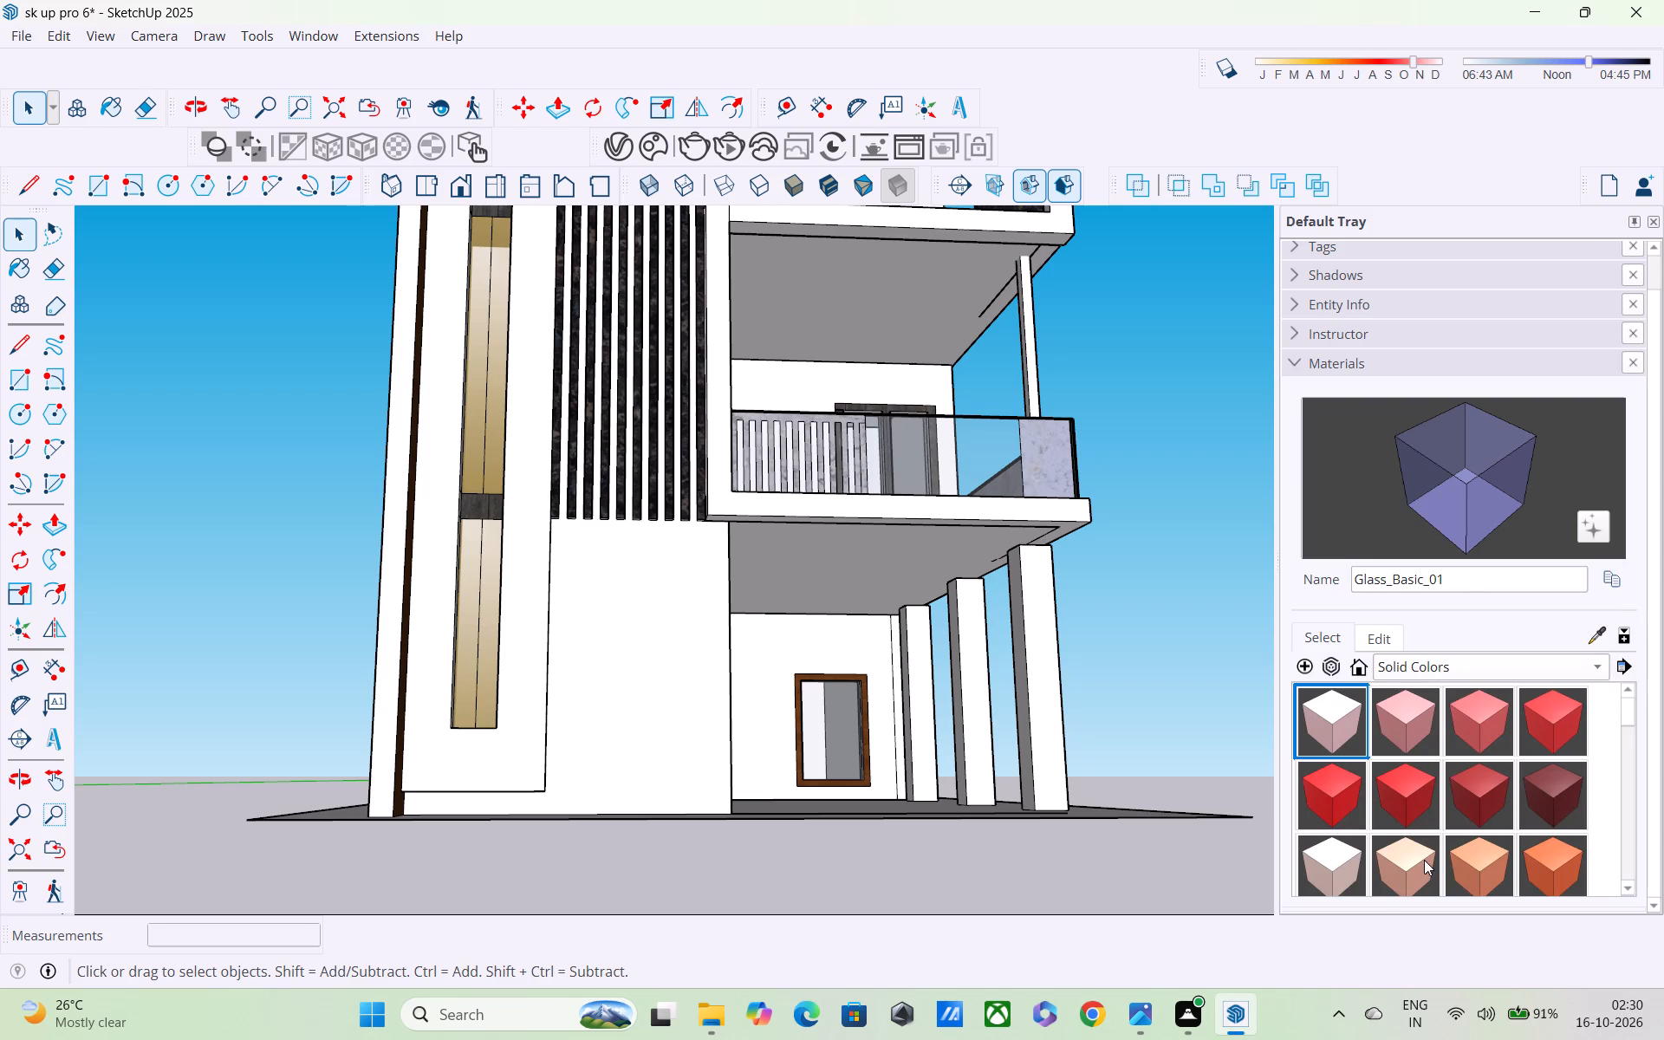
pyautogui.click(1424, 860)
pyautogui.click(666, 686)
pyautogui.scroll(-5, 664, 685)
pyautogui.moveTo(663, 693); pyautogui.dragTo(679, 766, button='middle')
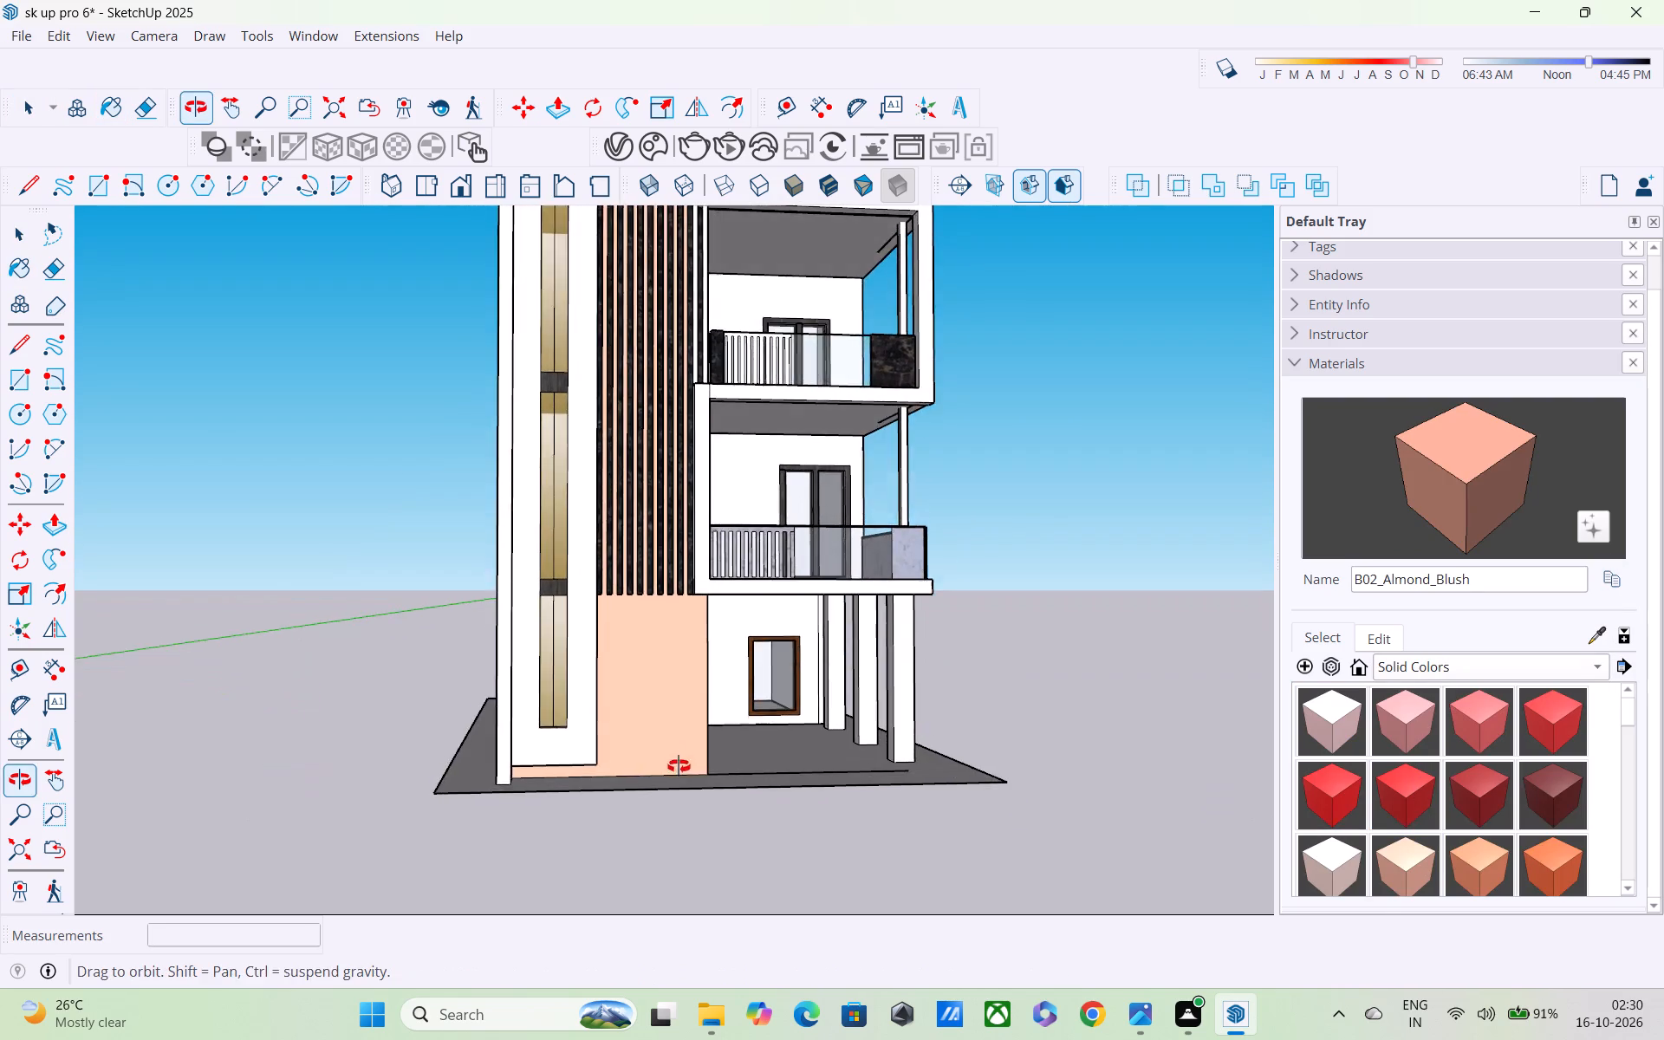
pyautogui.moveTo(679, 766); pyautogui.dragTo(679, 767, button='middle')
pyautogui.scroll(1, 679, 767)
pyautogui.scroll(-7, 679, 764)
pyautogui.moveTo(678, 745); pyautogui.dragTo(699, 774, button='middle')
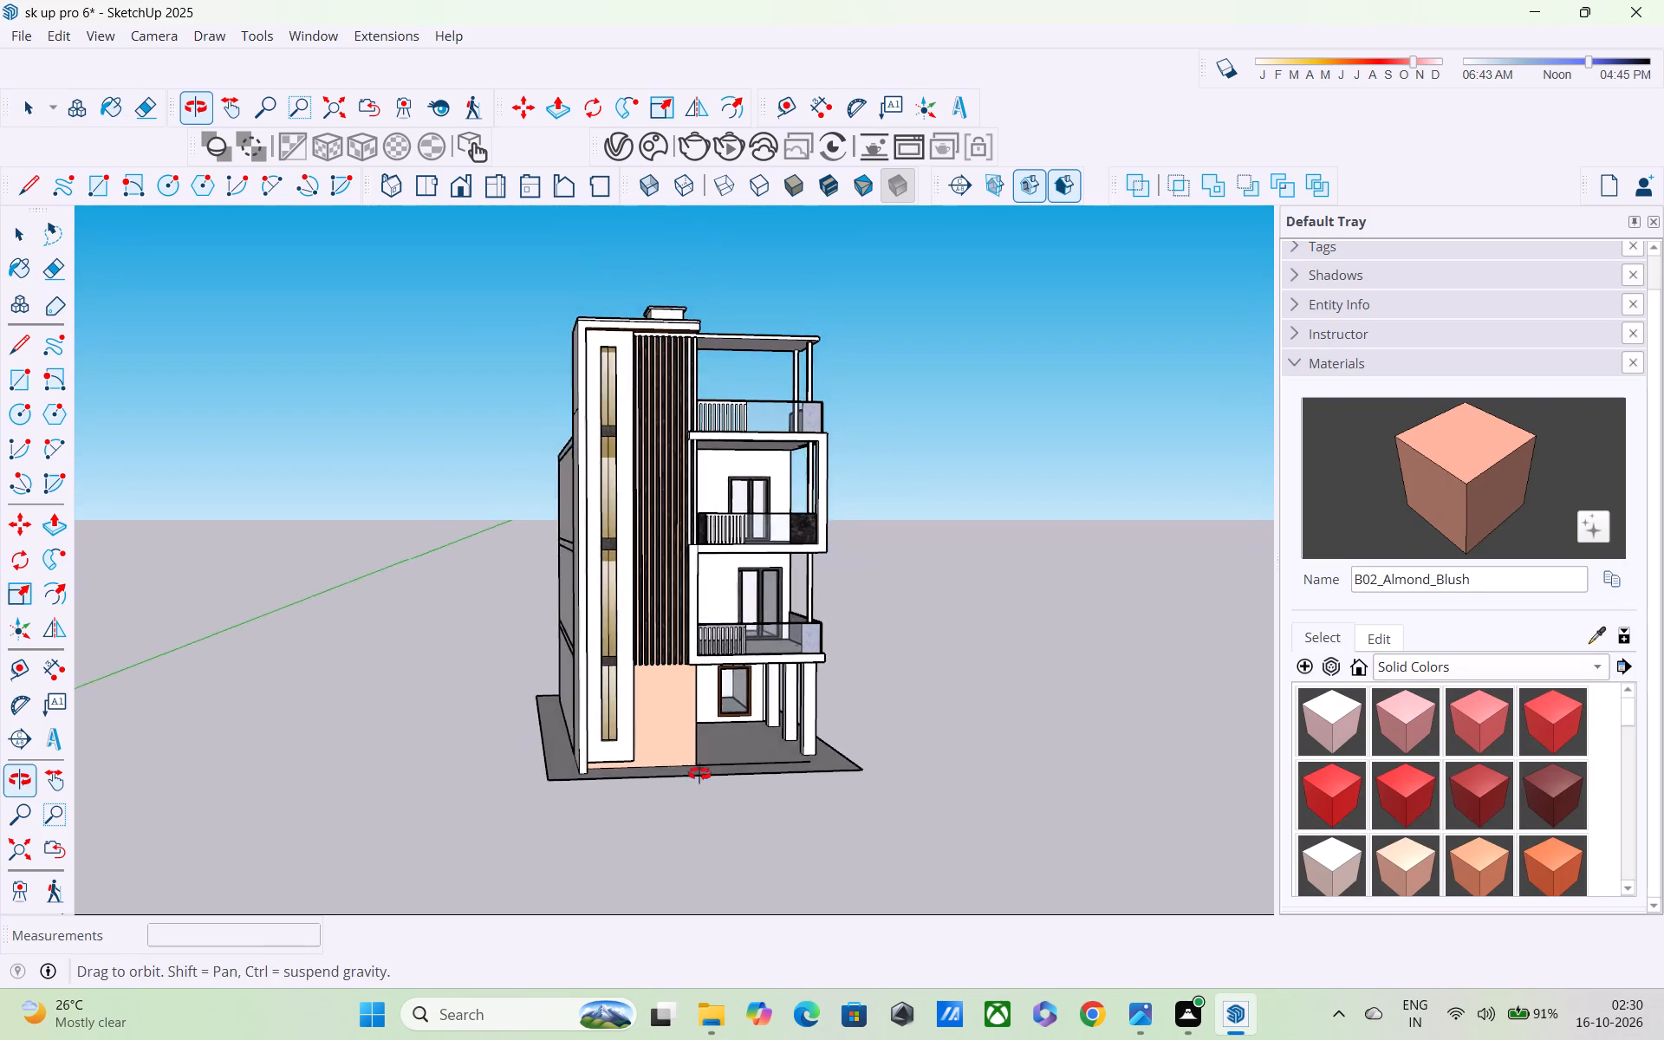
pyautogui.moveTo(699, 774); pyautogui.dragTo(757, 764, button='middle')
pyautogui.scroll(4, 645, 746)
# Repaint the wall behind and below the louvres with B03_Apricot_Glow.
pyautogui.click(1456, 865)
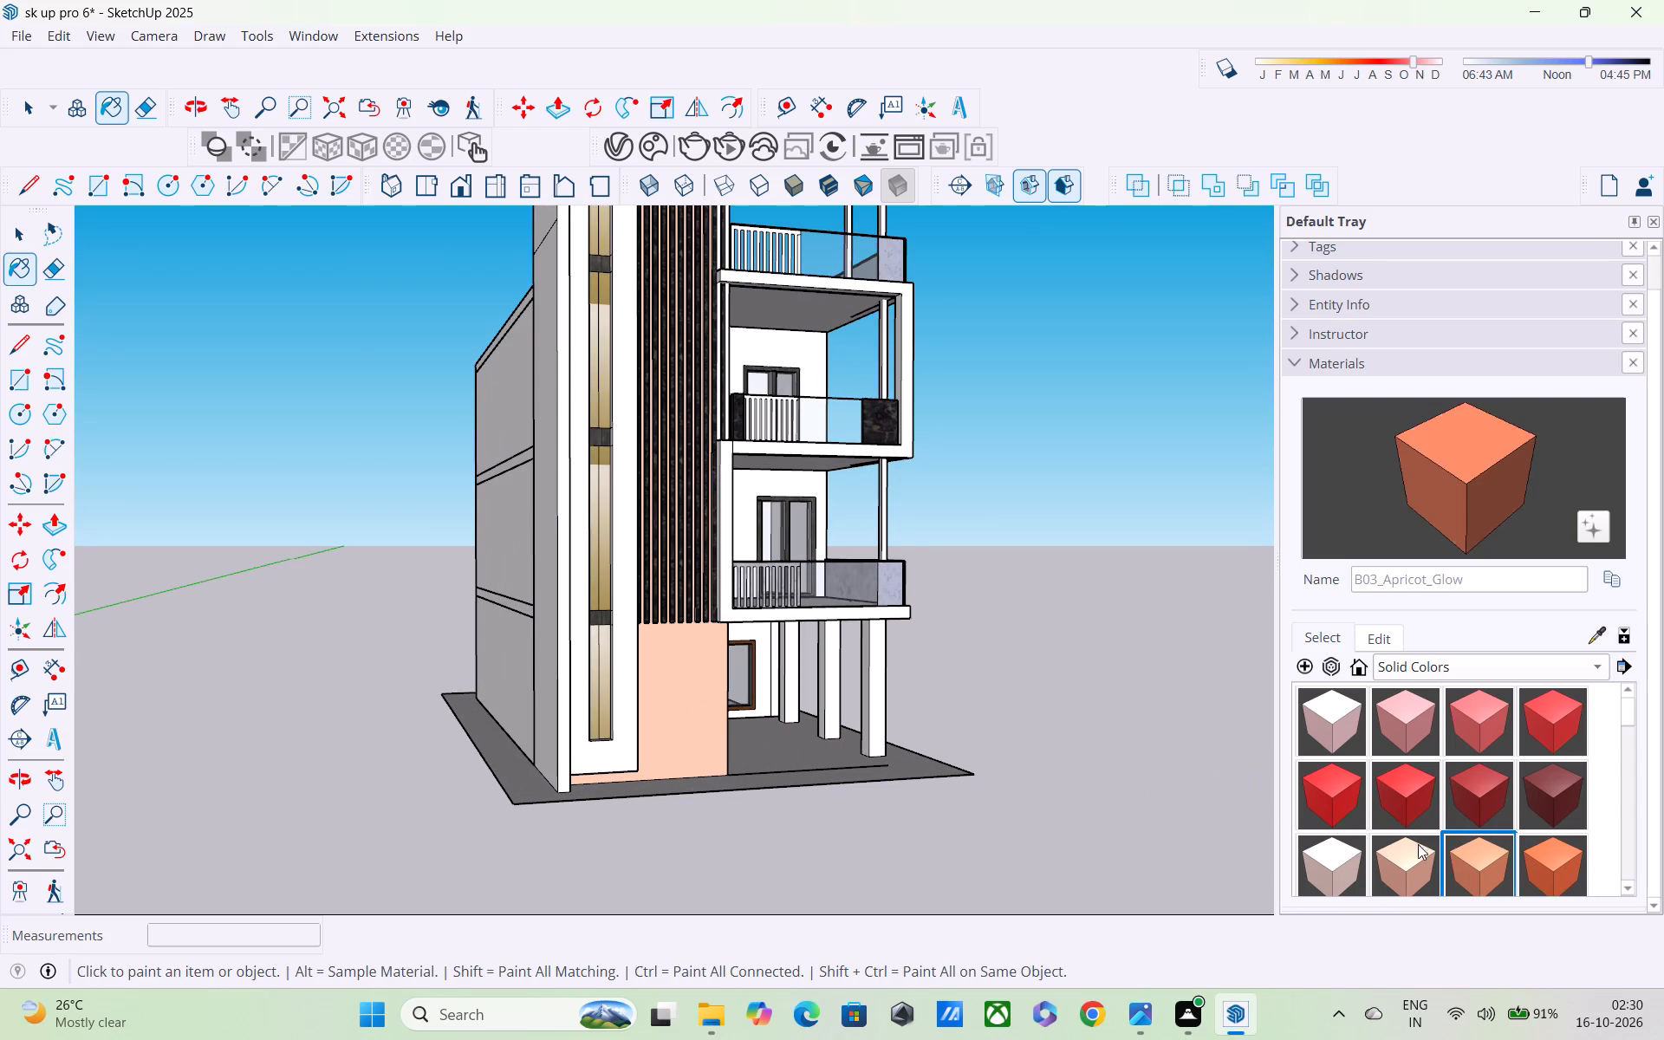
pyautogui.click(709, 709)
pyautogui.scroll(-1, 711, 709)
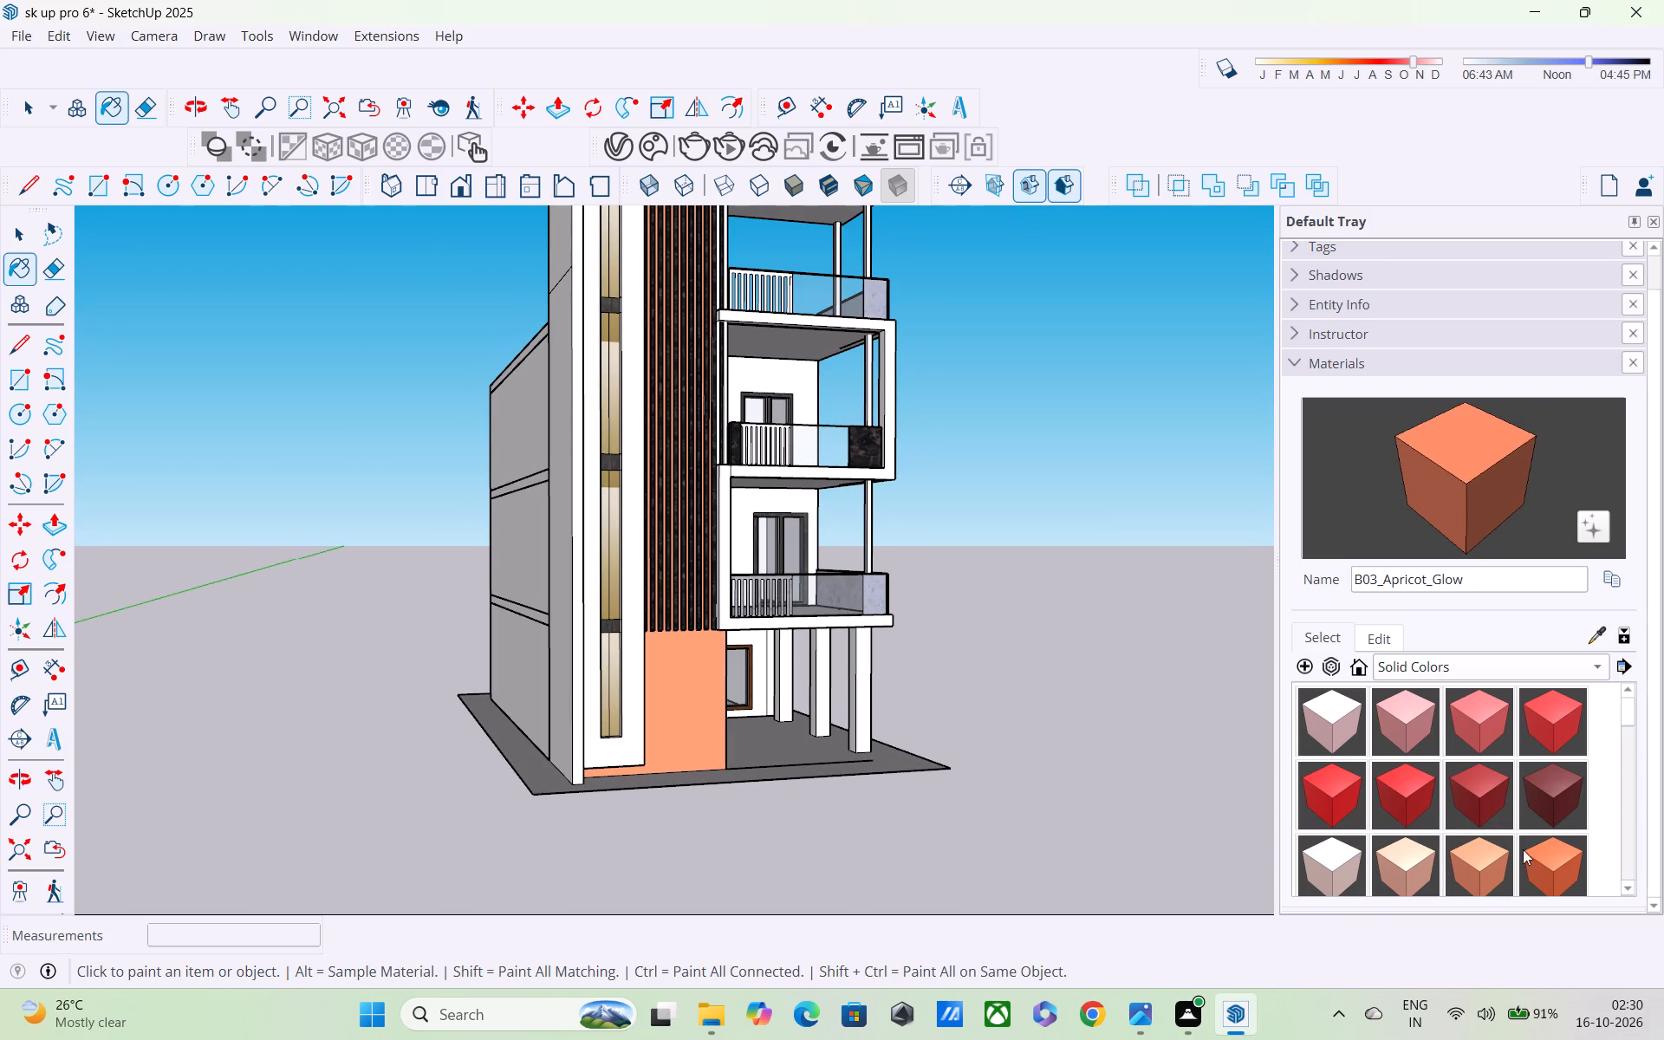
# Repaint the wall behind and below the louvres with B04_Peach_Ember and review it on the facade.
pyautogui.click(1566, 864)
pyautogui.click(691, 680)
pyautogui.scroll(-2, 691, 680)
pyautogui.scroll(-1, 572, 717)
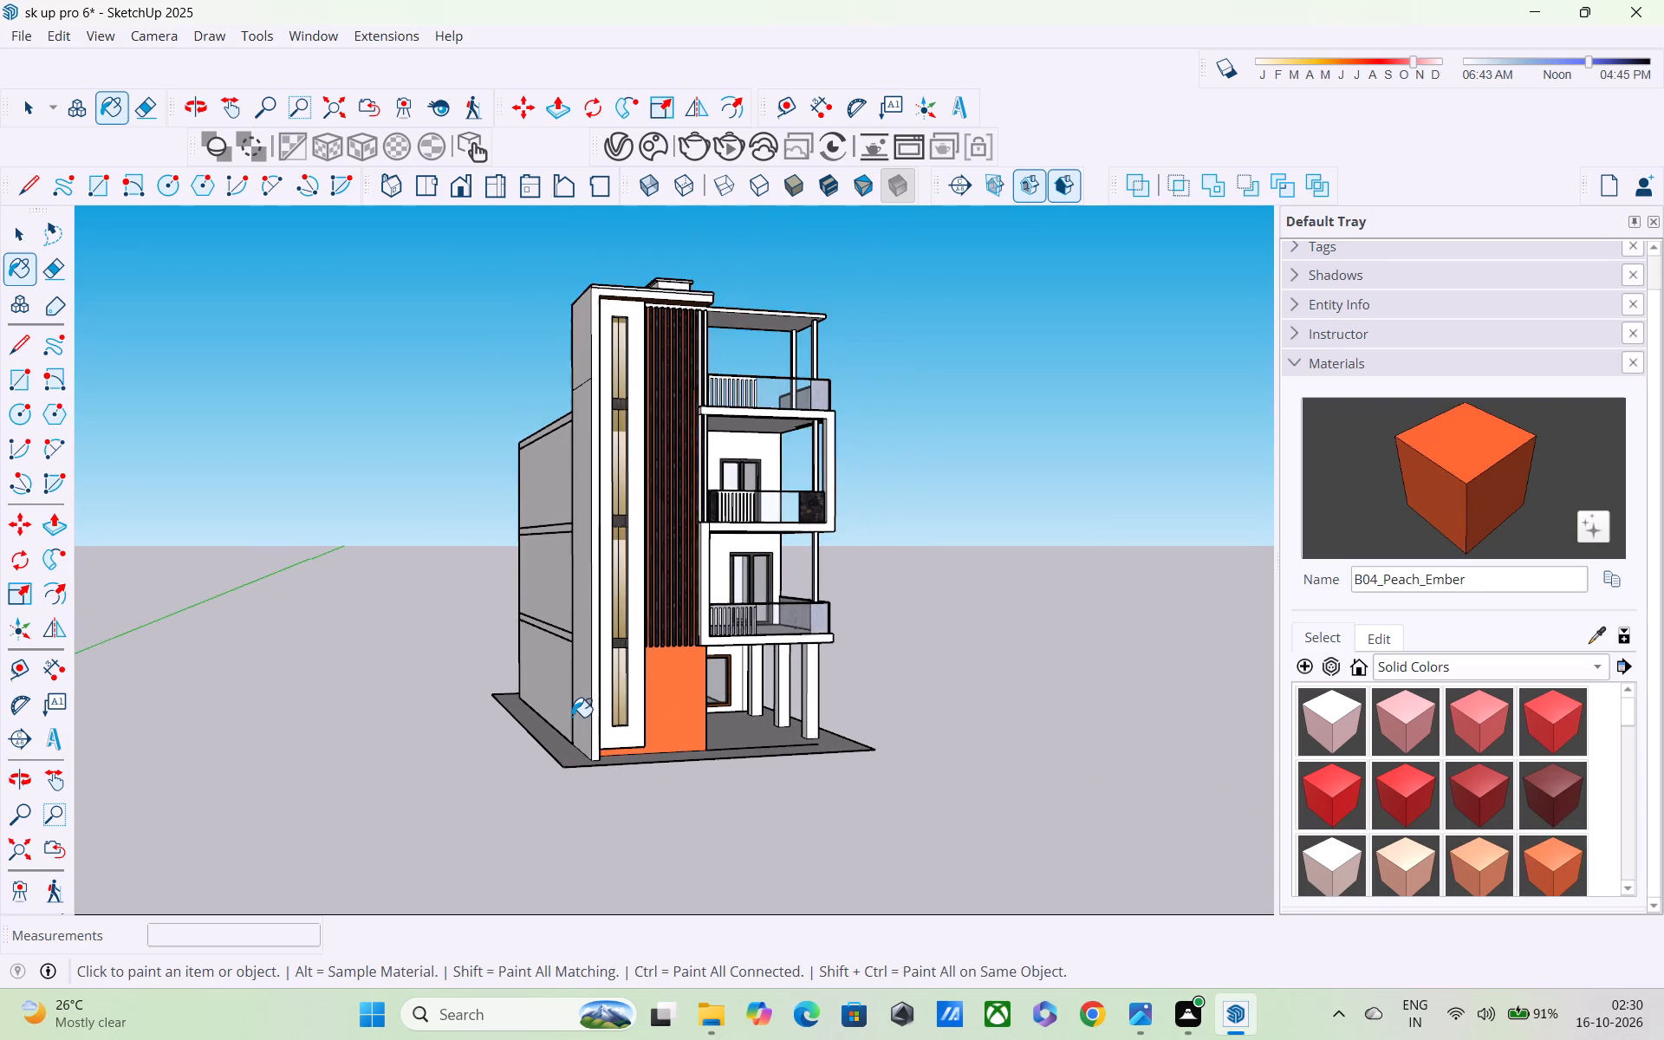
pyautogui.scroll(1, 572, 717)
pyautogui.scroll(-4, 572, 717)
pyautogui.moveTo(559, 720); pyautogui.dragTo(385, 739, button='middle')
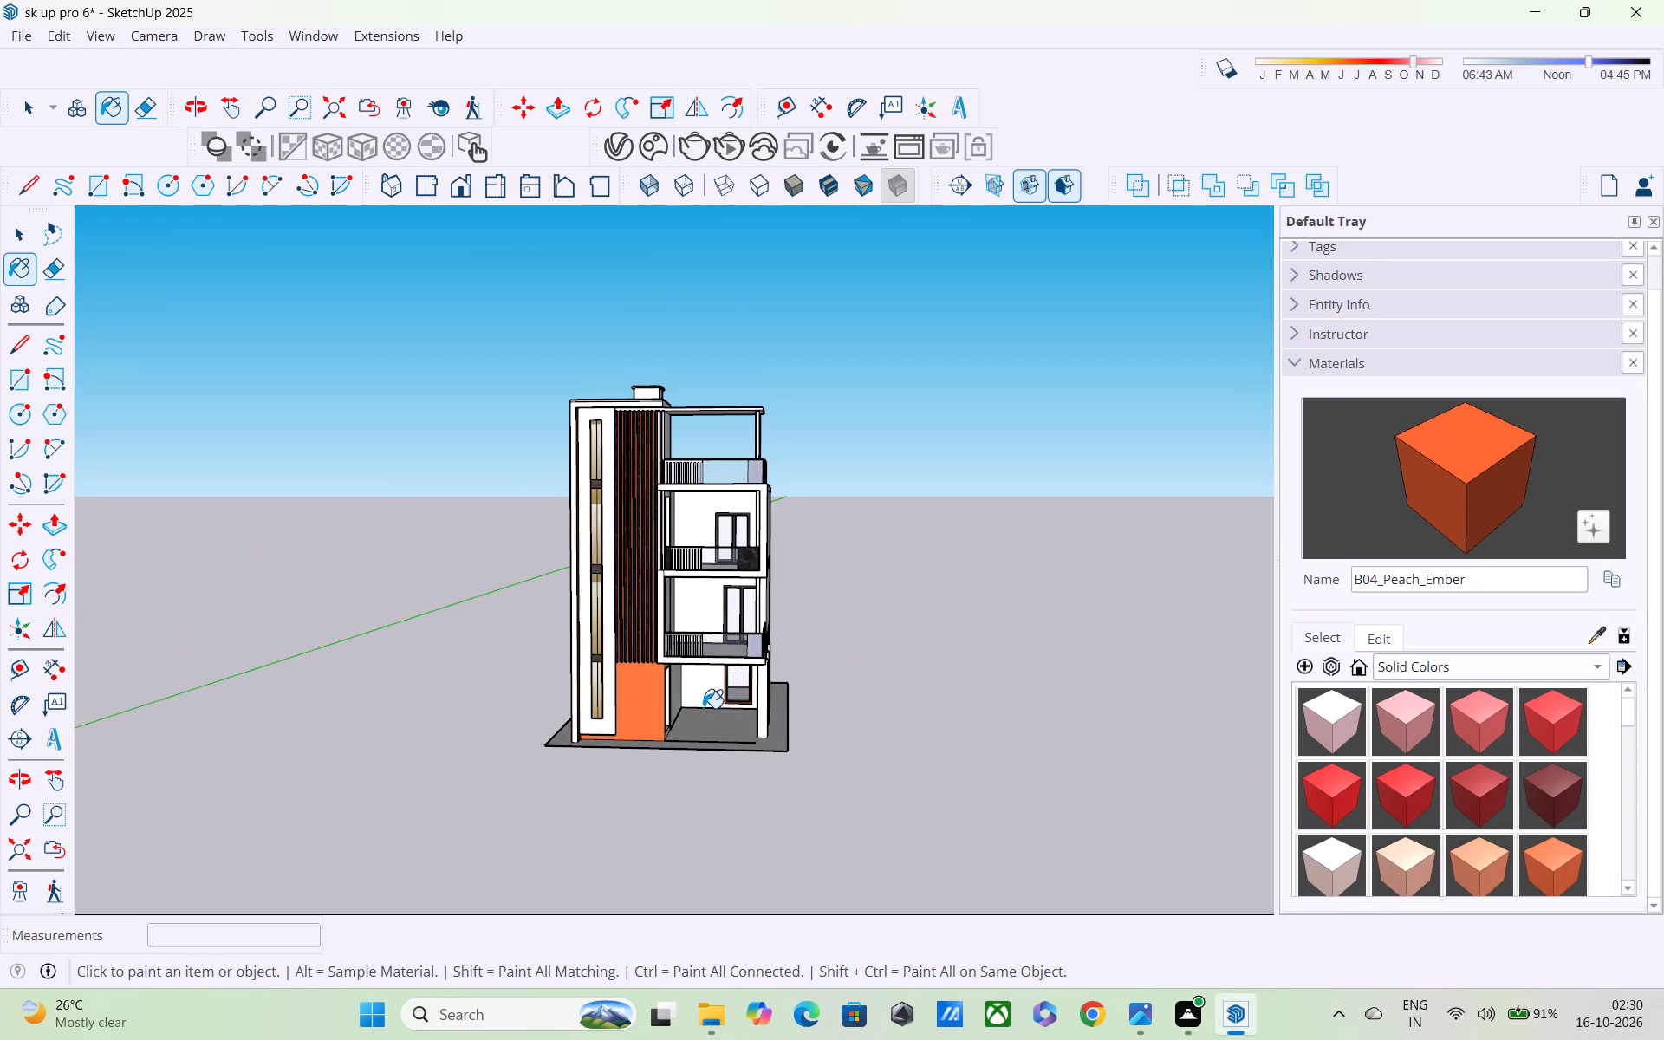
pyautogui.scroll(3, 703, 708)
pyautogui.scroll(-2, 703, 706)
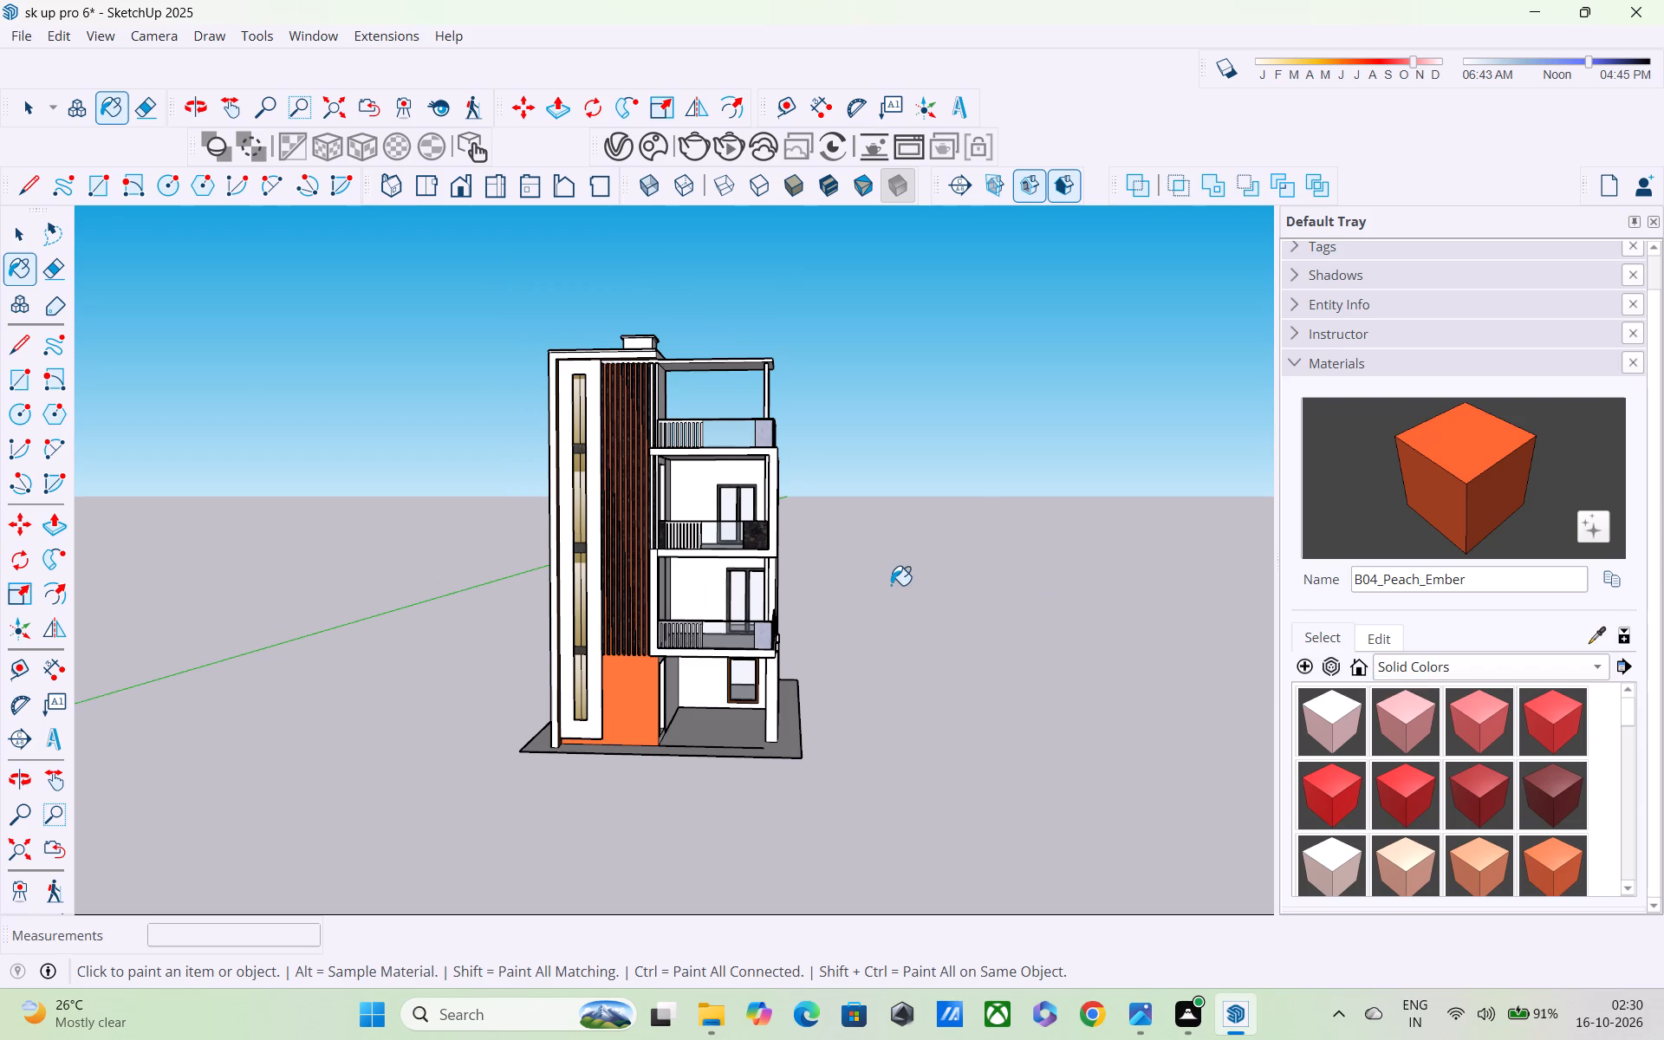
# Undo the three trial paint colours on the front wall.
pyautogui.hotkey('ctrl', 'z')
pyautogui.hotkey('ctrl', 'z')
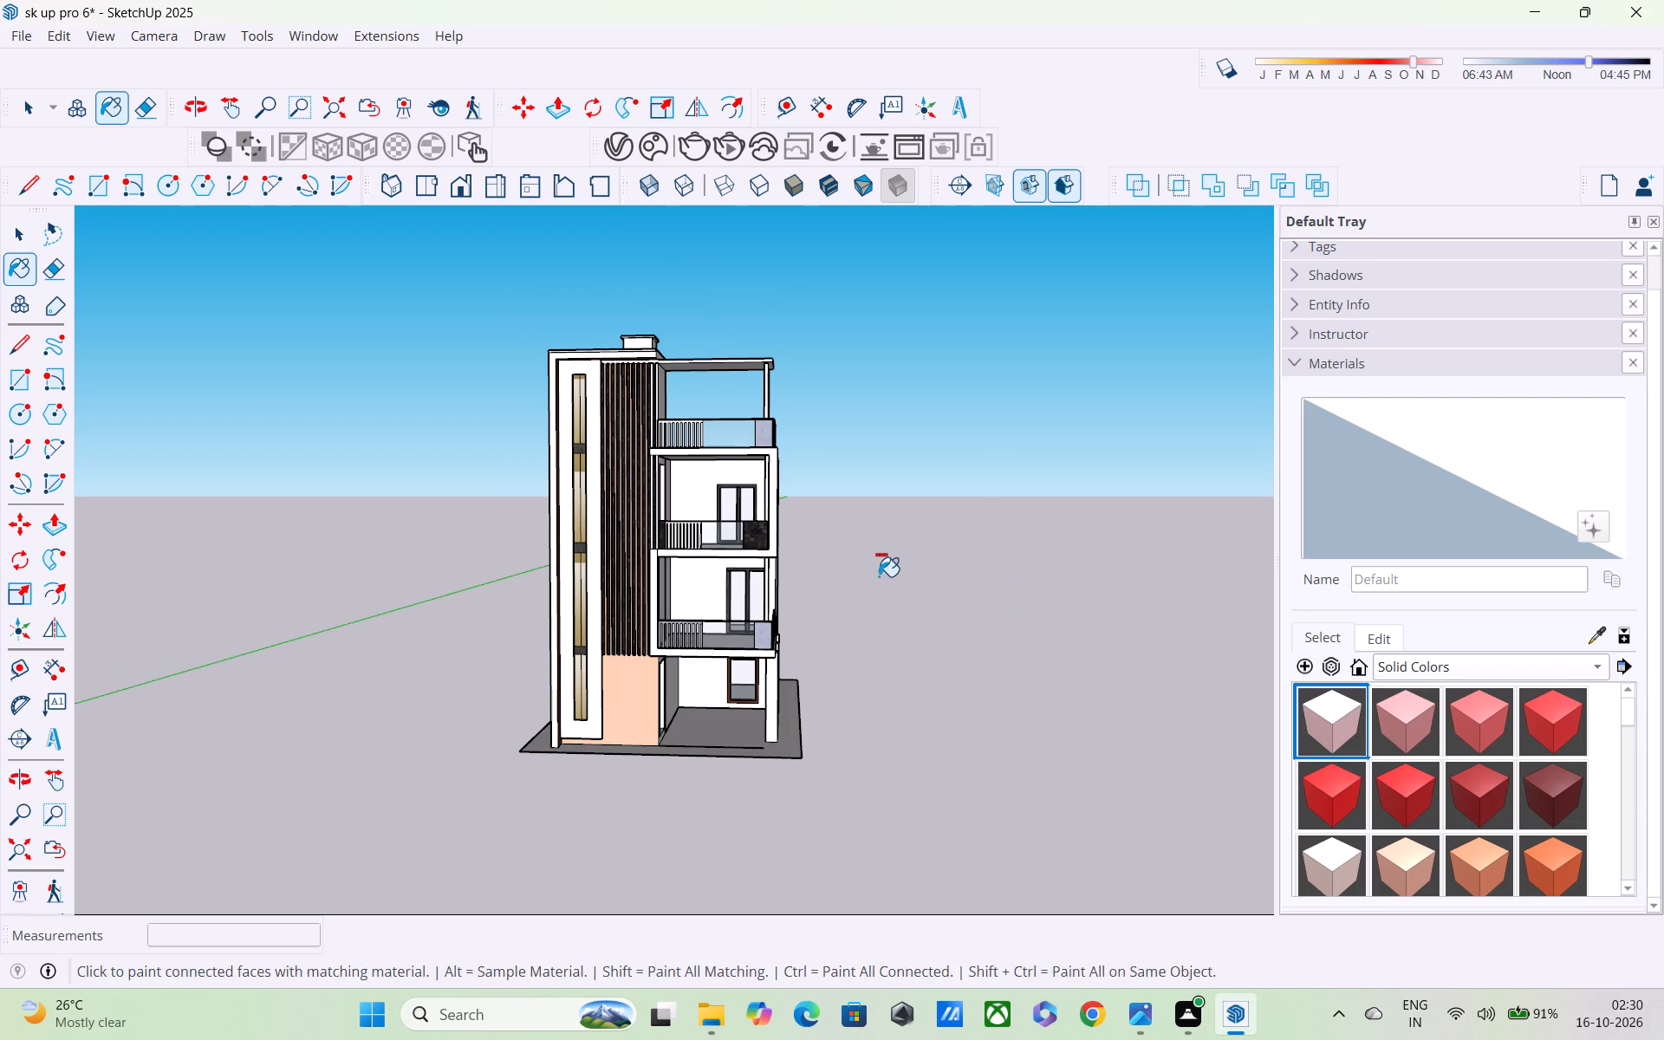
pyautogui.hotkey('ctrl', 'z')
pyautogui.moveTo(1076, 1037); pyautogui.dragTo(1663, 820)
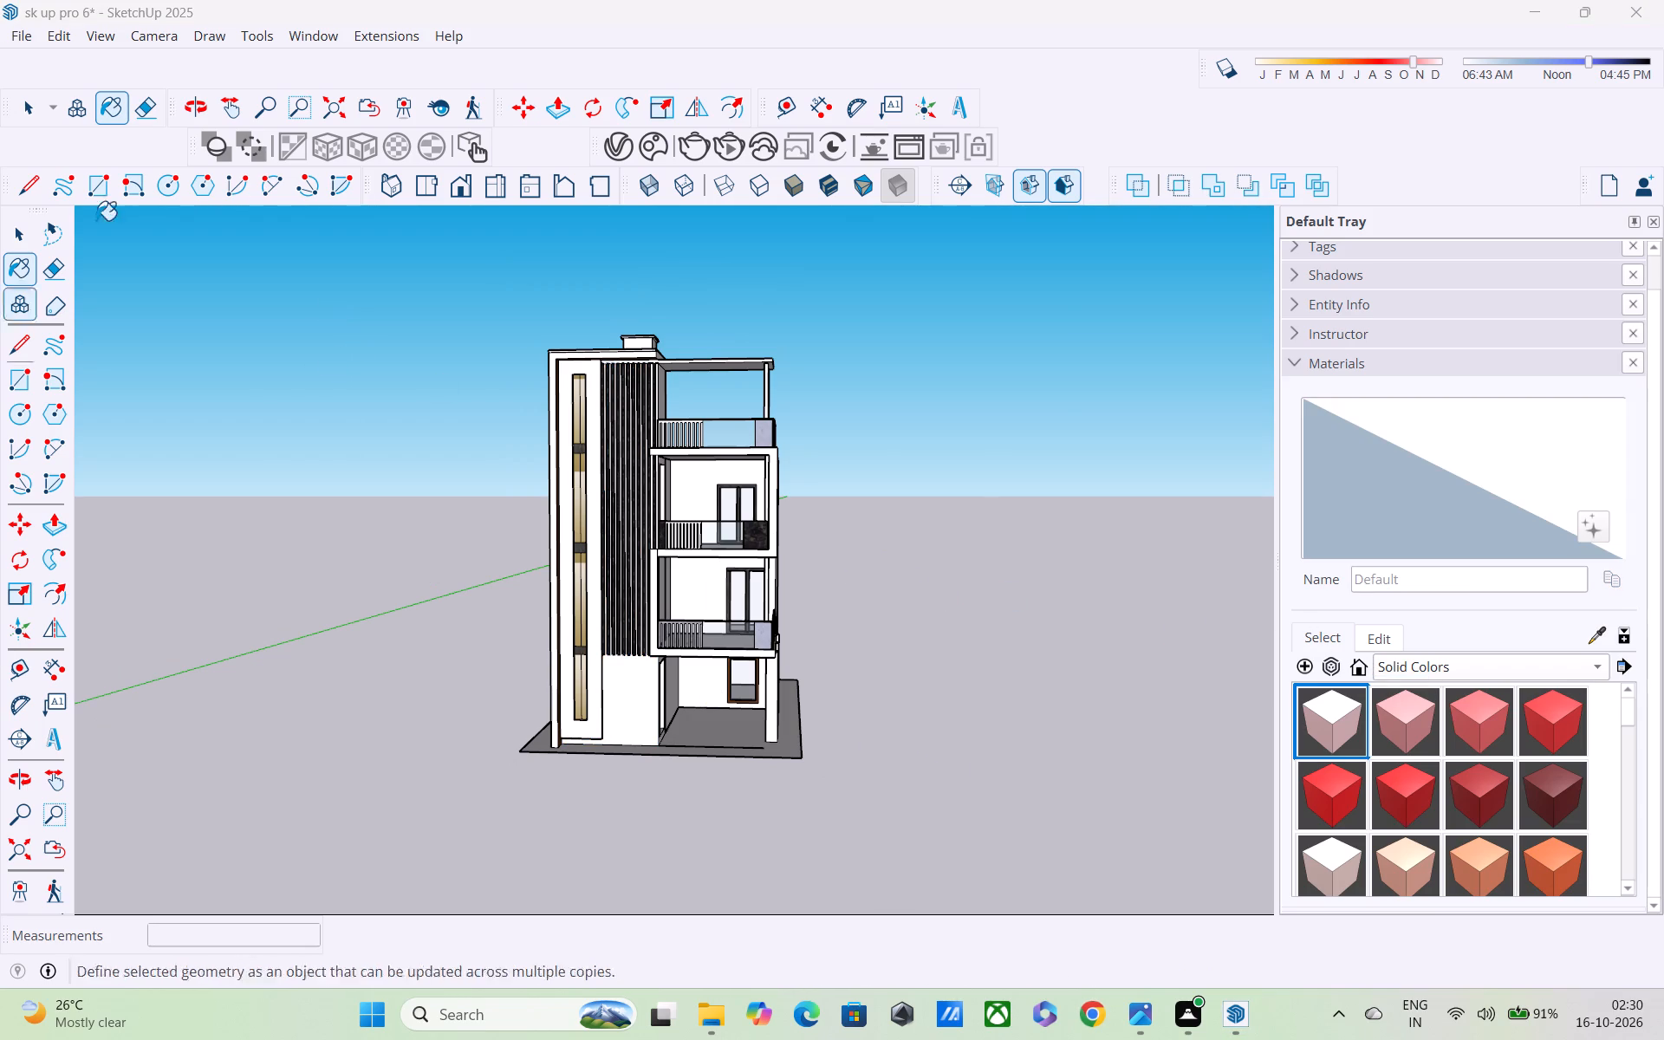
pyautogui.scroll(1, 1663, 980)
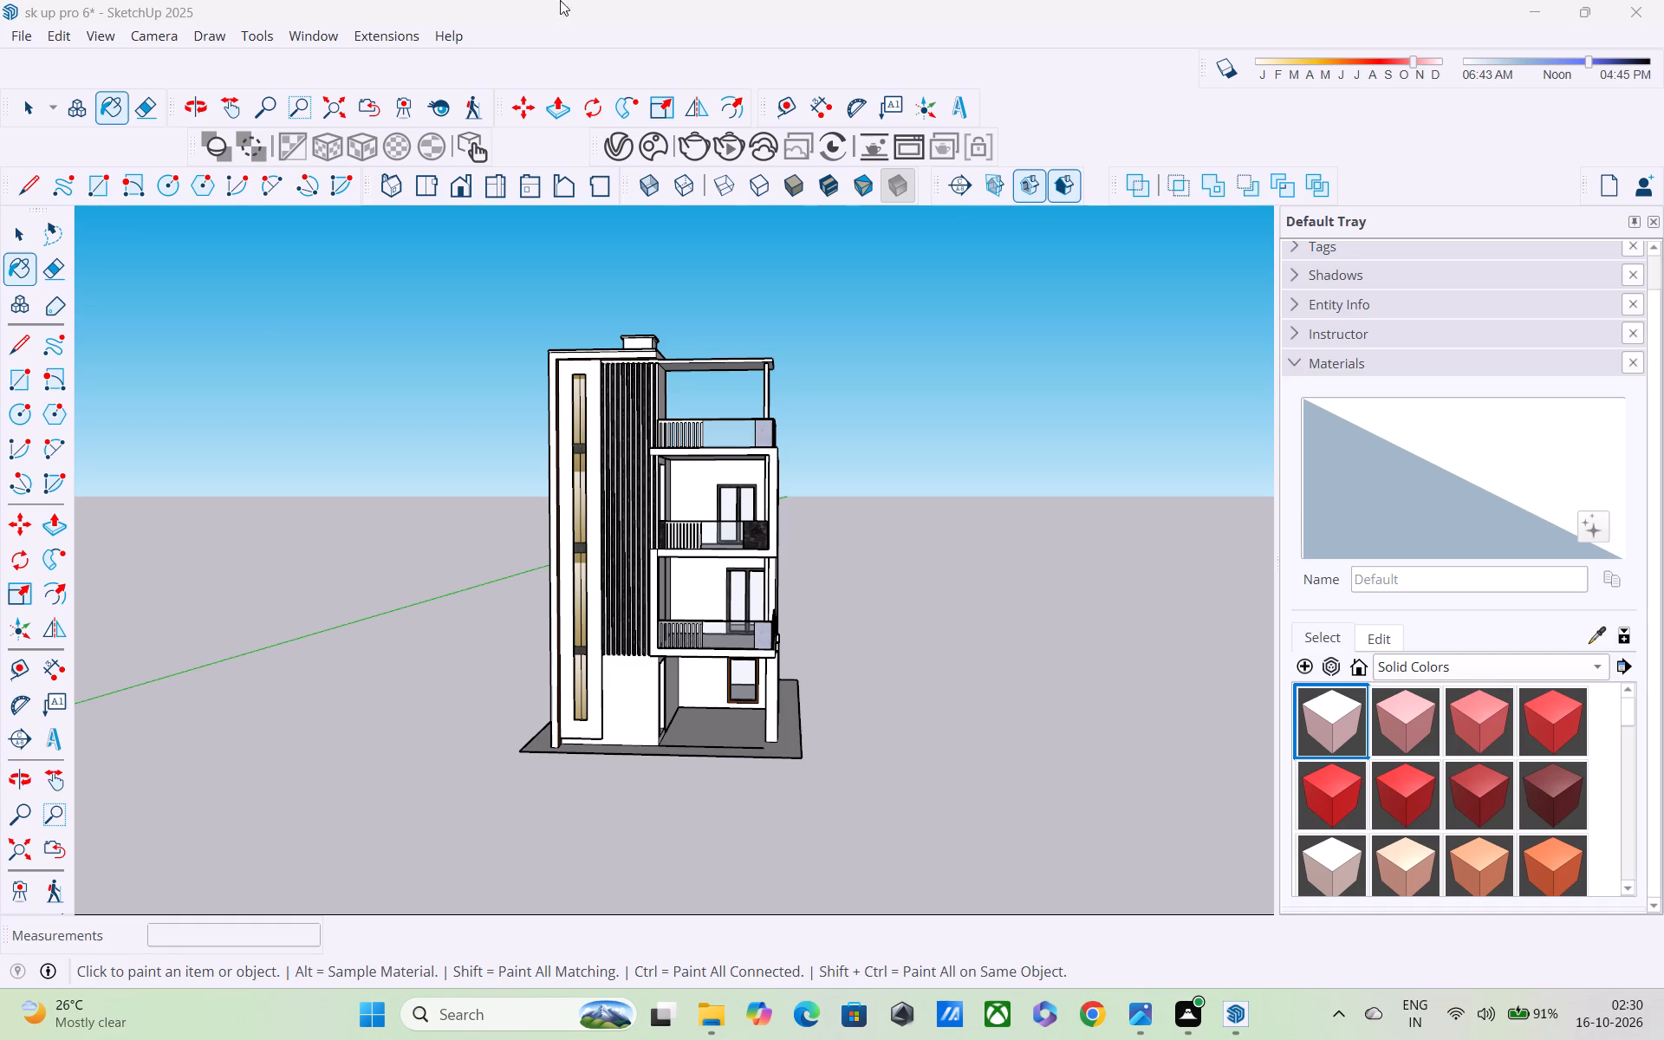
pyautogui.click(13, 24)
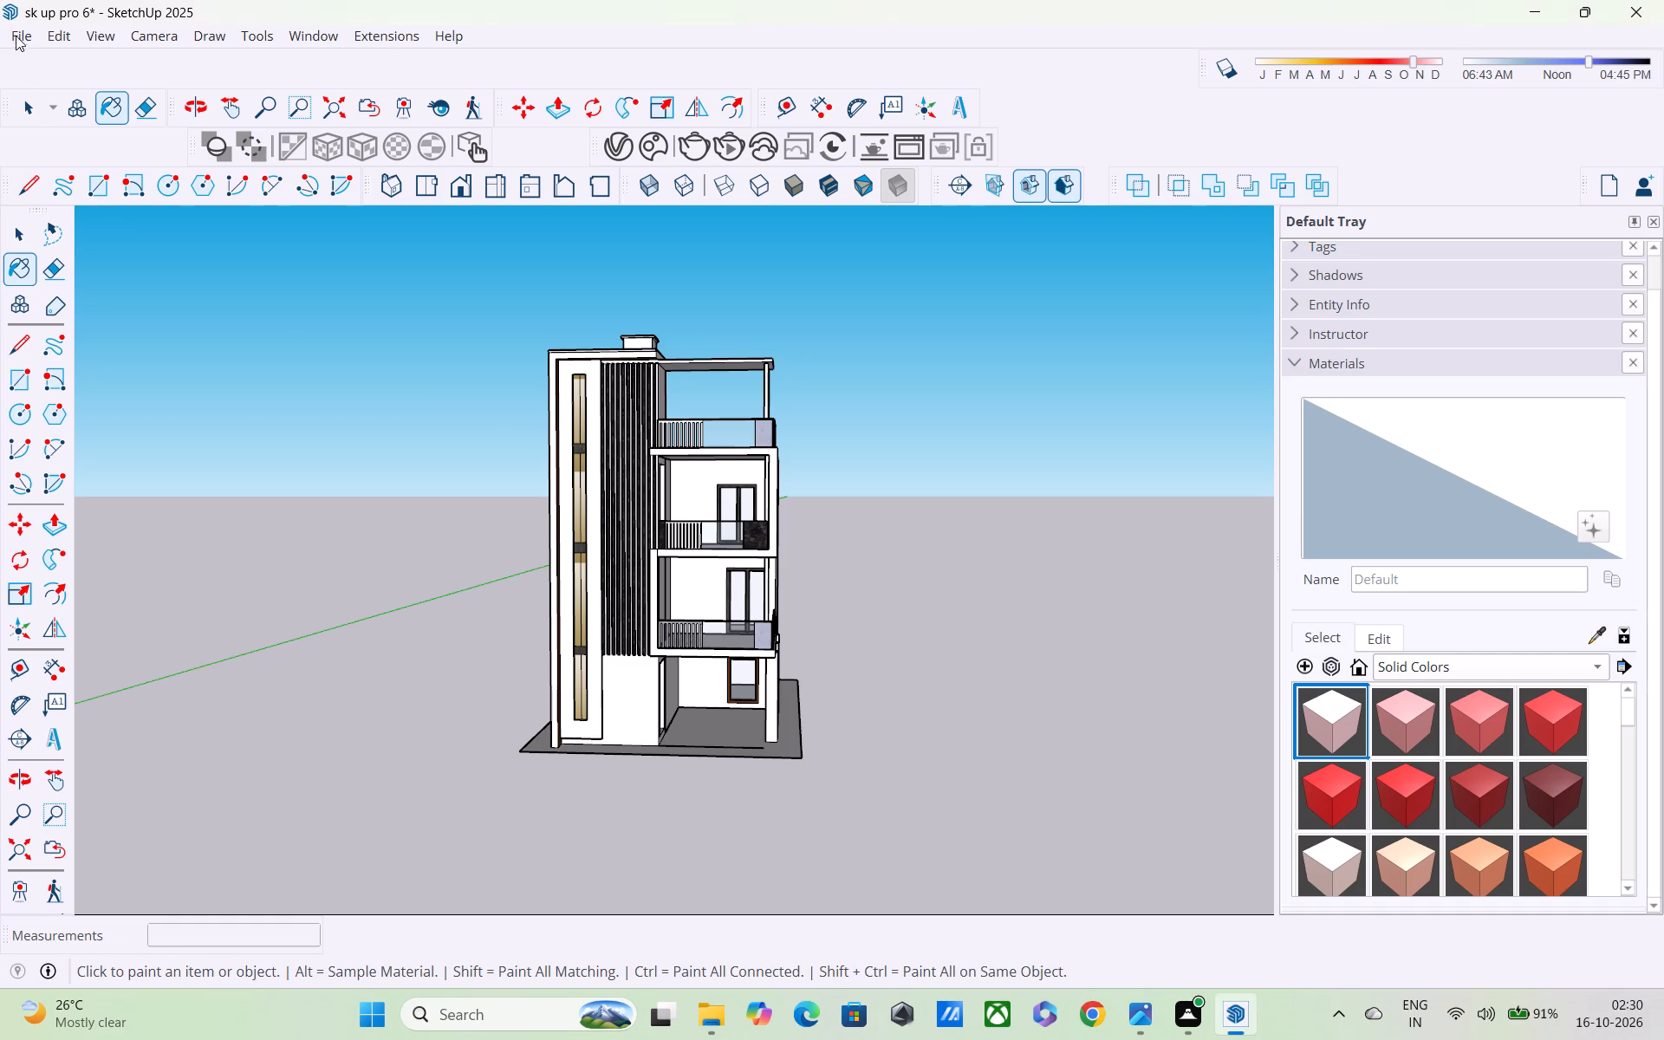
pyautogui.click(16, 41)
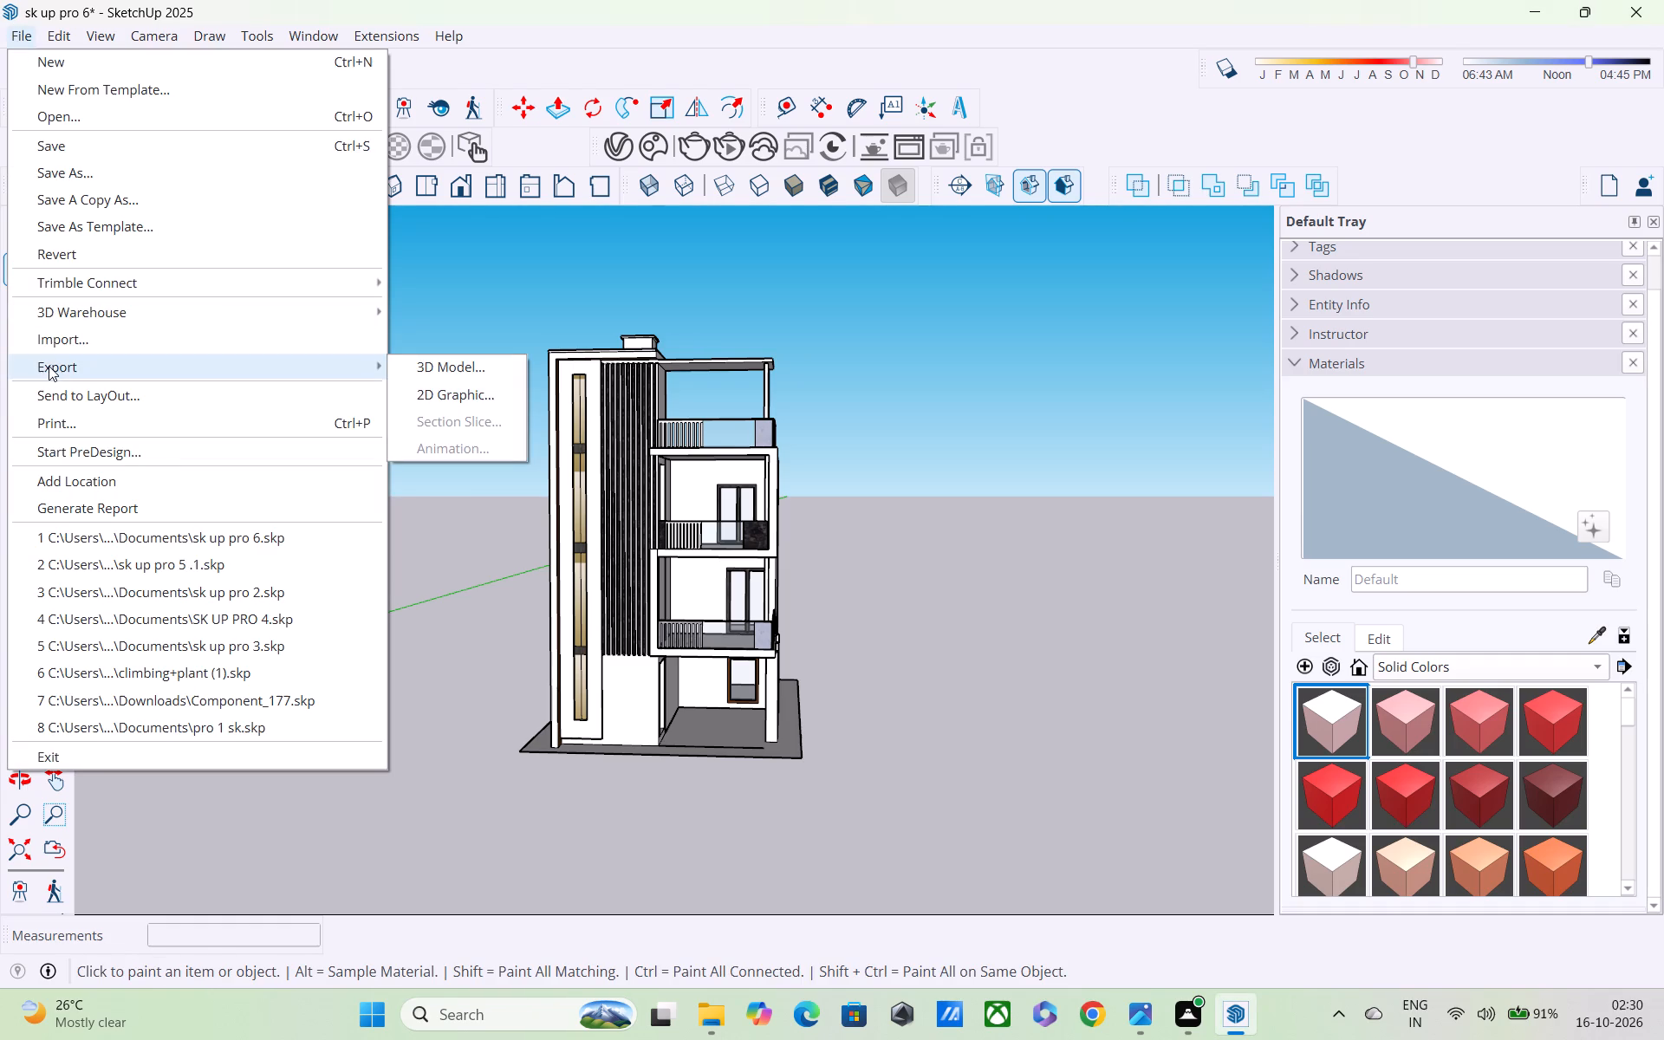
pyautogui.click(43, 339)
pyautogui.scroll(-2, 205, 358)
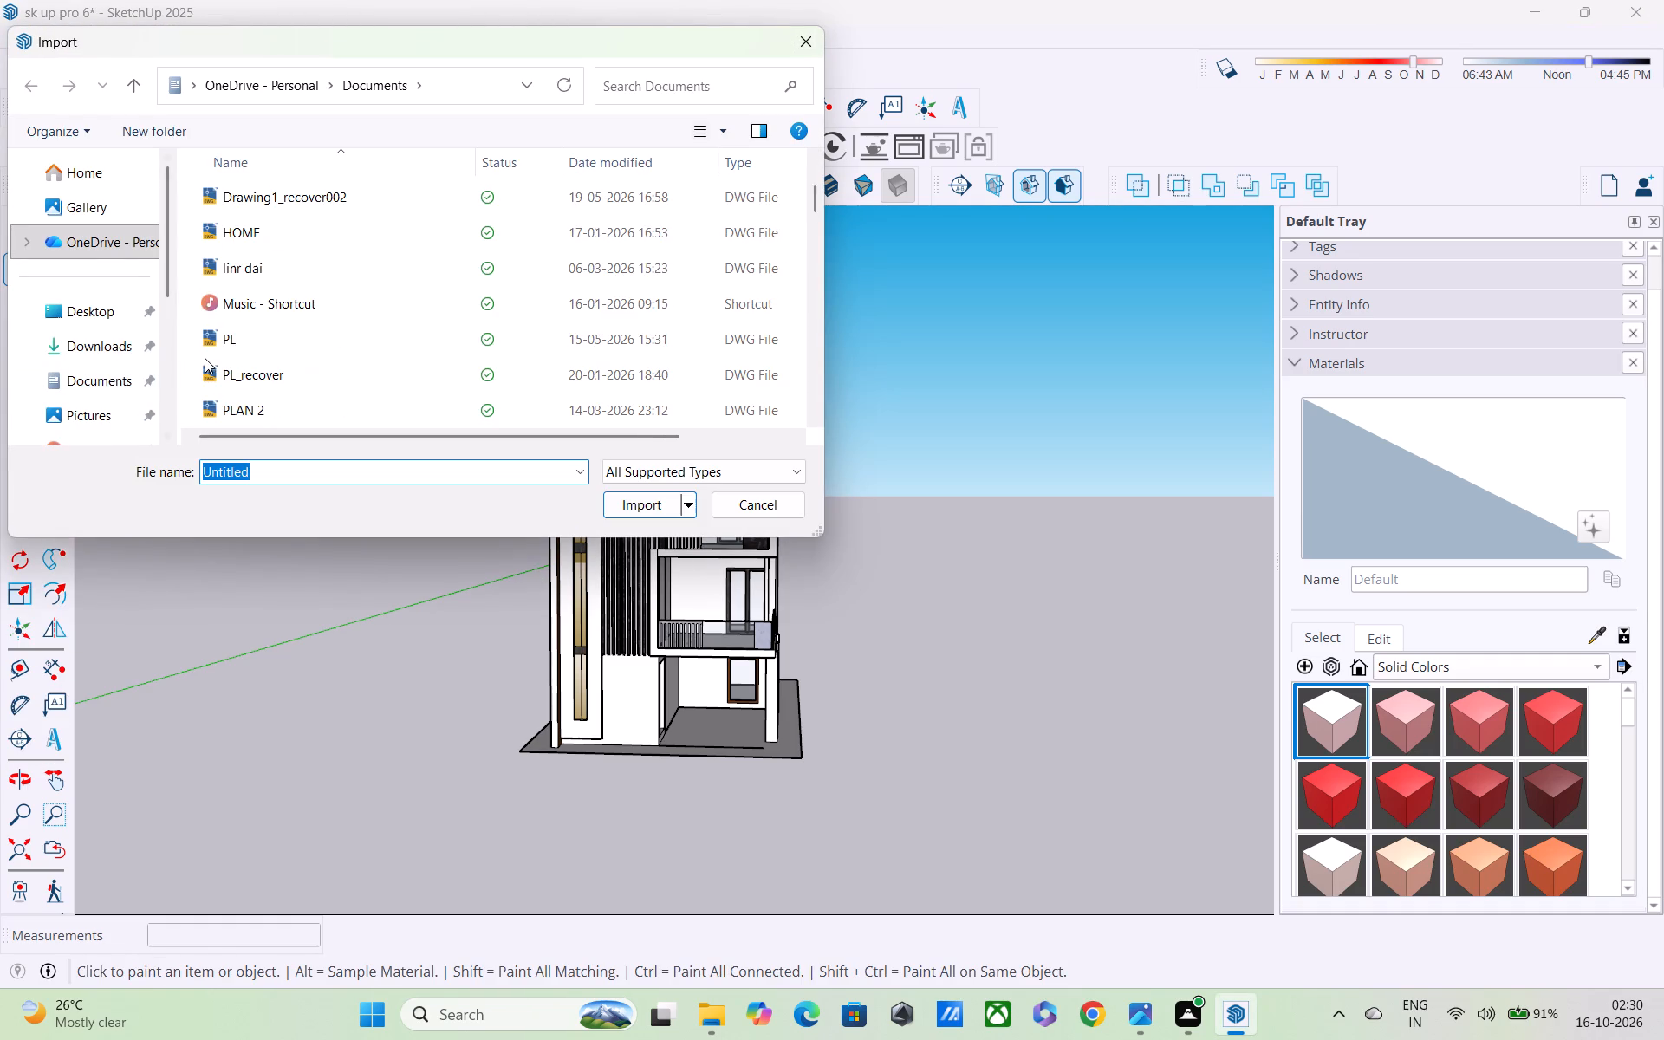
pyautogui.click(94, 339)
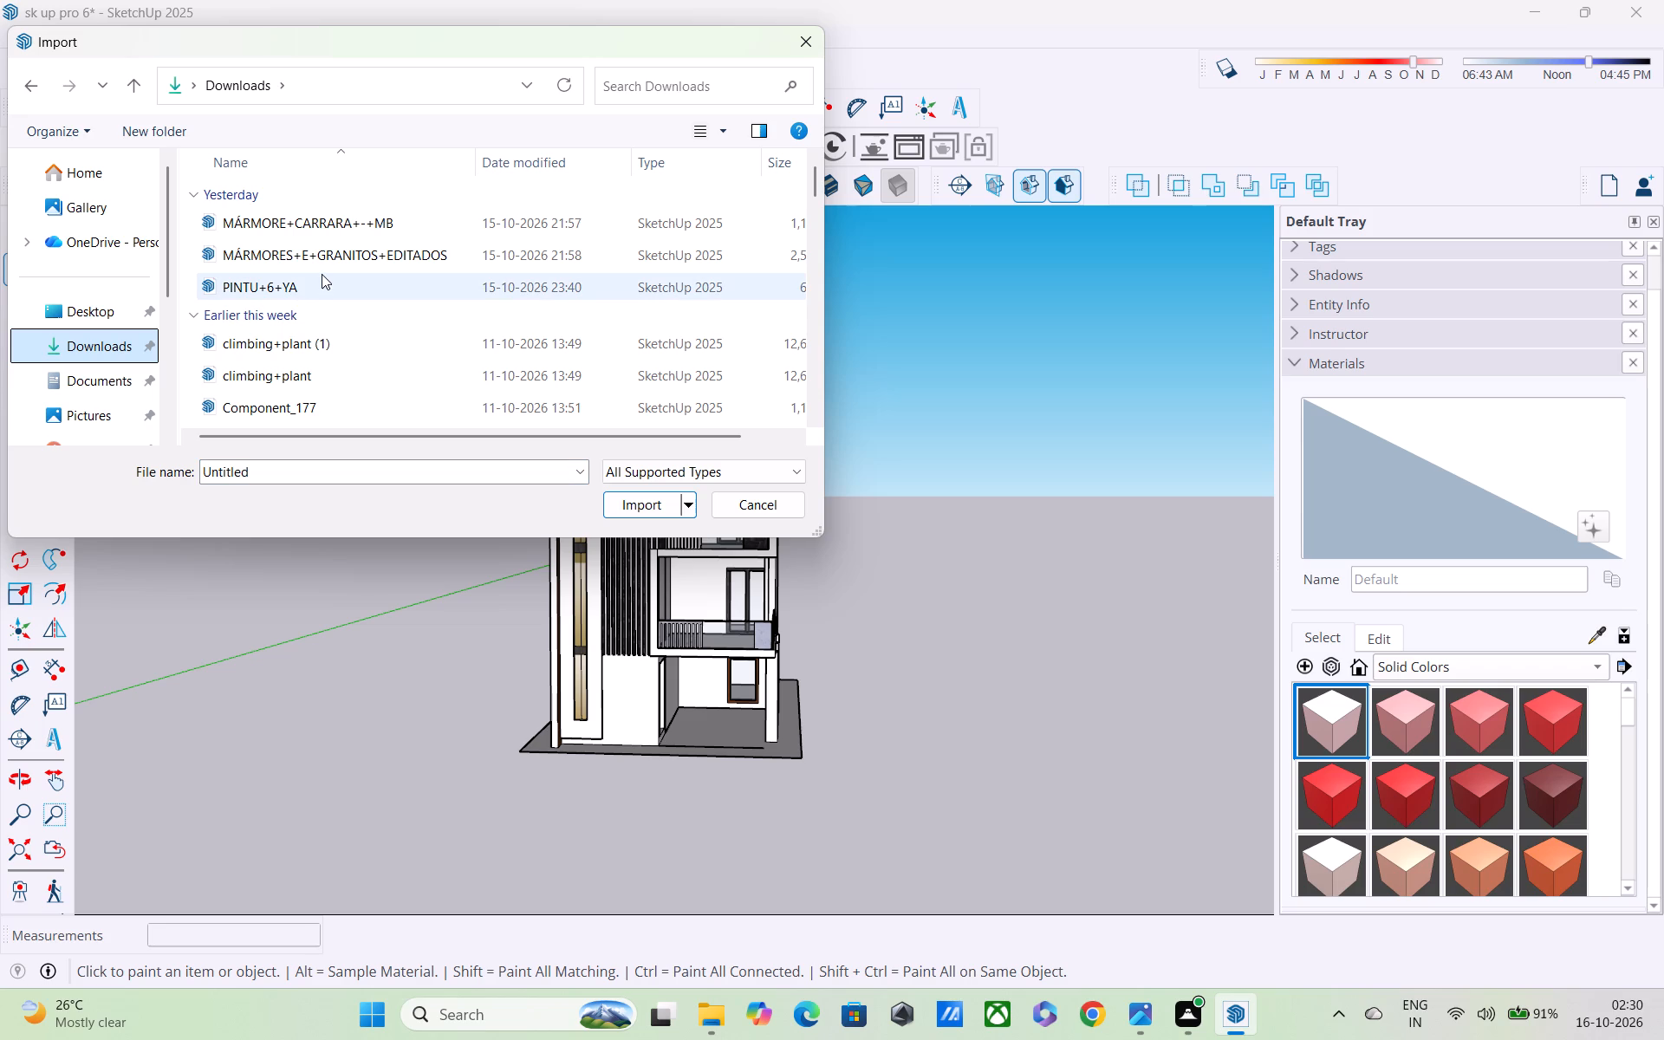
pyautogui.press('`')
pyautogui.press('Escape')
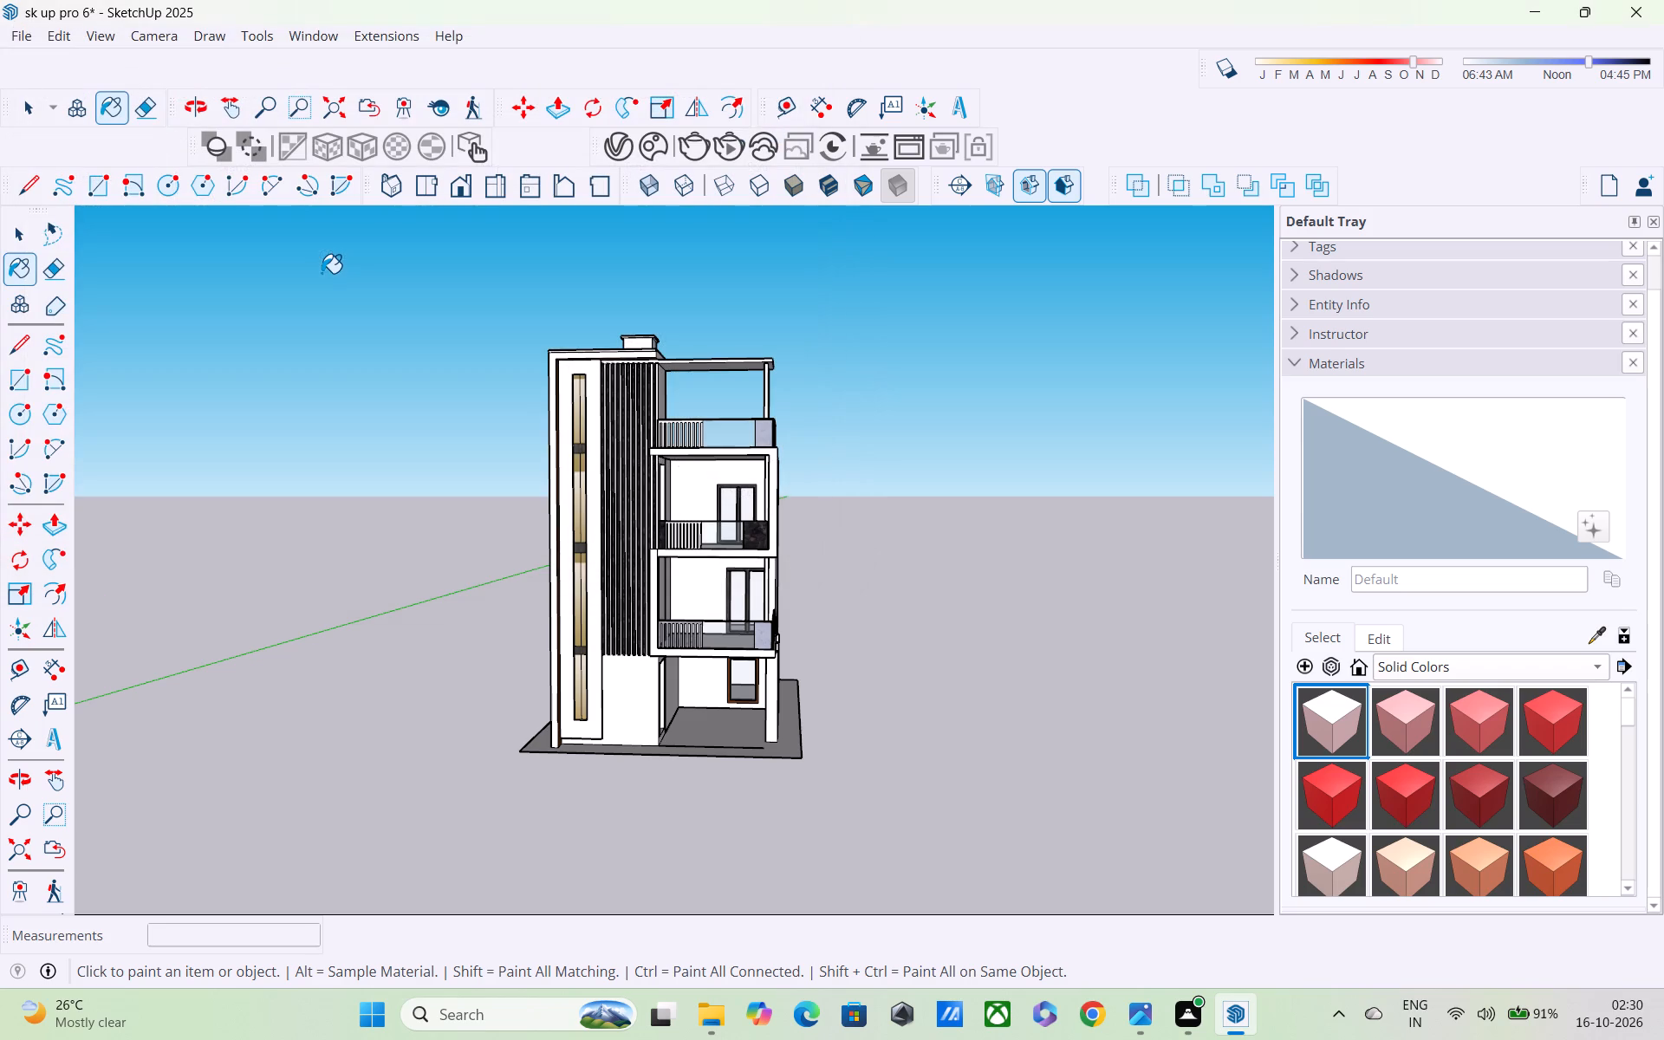
# Examine the ground-floor front wall, side doorway, parking columns and ground slab from several close angles.
pyautogui.moveTo(595, 638); pyautogui.dragTo(585, 696, button='middle')
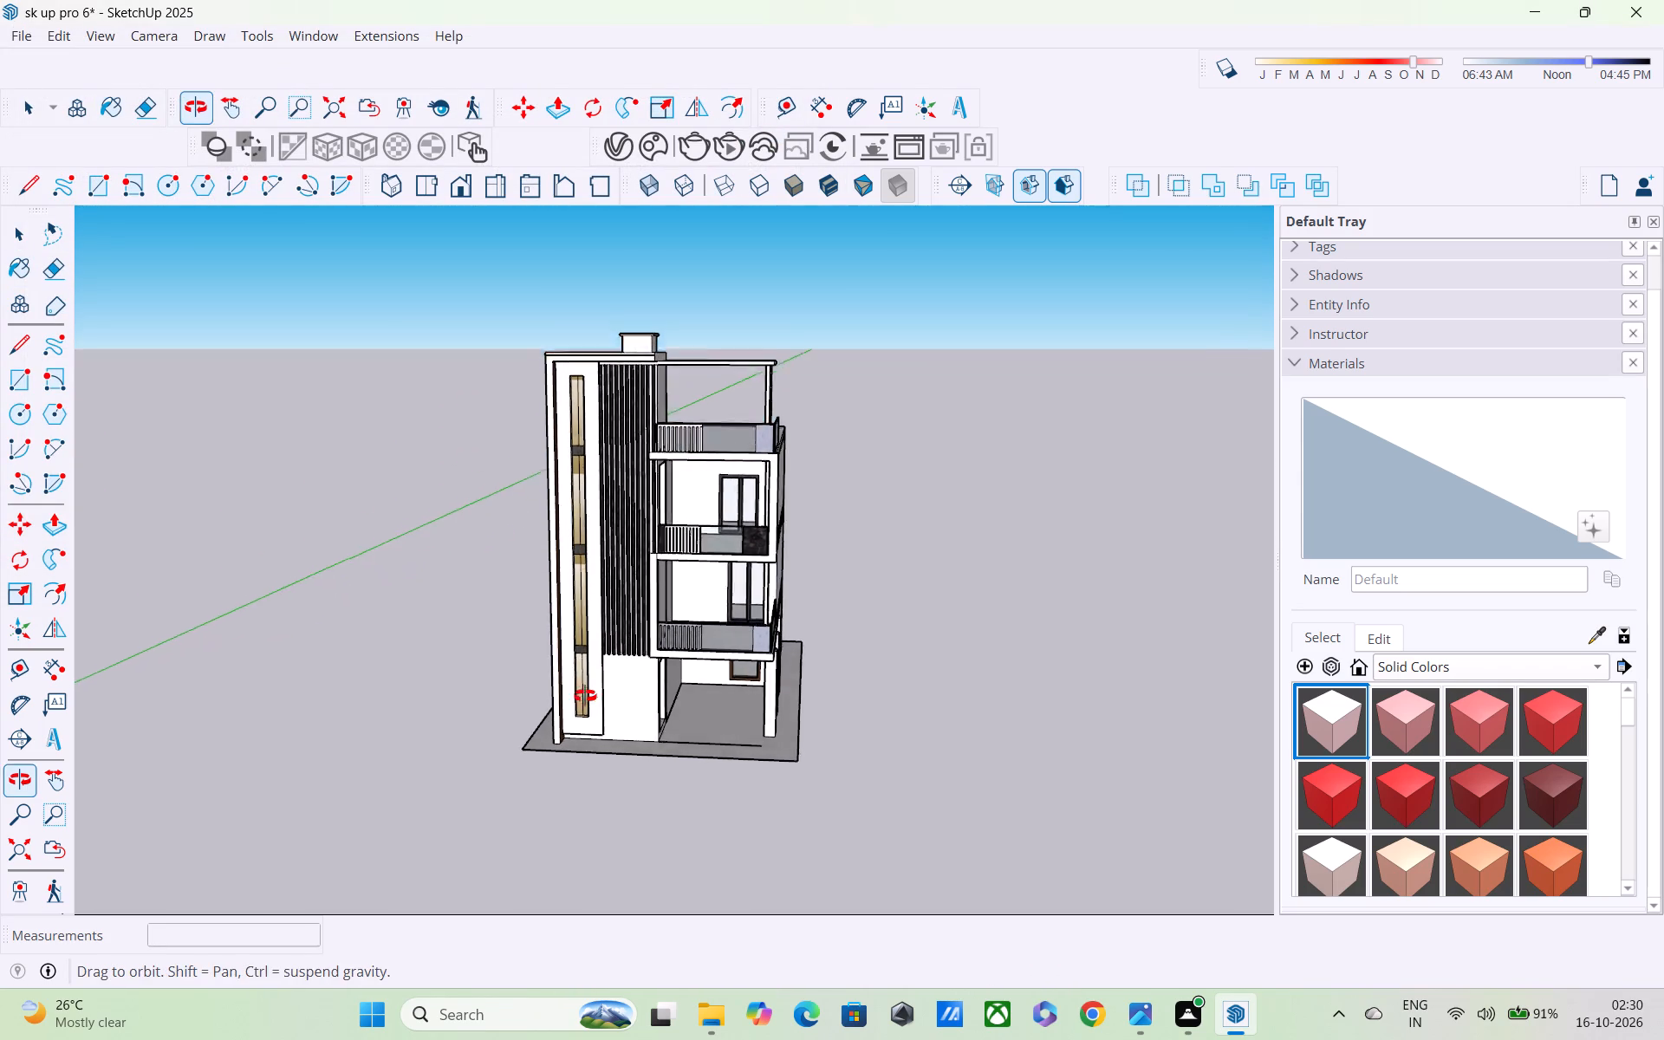
pyautogui.moveTo(585, 696); pyautogui.dragTo(582, 703, button='middle')
pyautogui.scroll(5, 584, 711)
pyautogui.moveTo(578, 680); pyautogui.dragTo(343, 704, button='middle')
pyautogui.scroll(7, 594, 727)
pyautogui.moveTo(599, 712); pyautogui.dragTo(577, 695, button='middle')
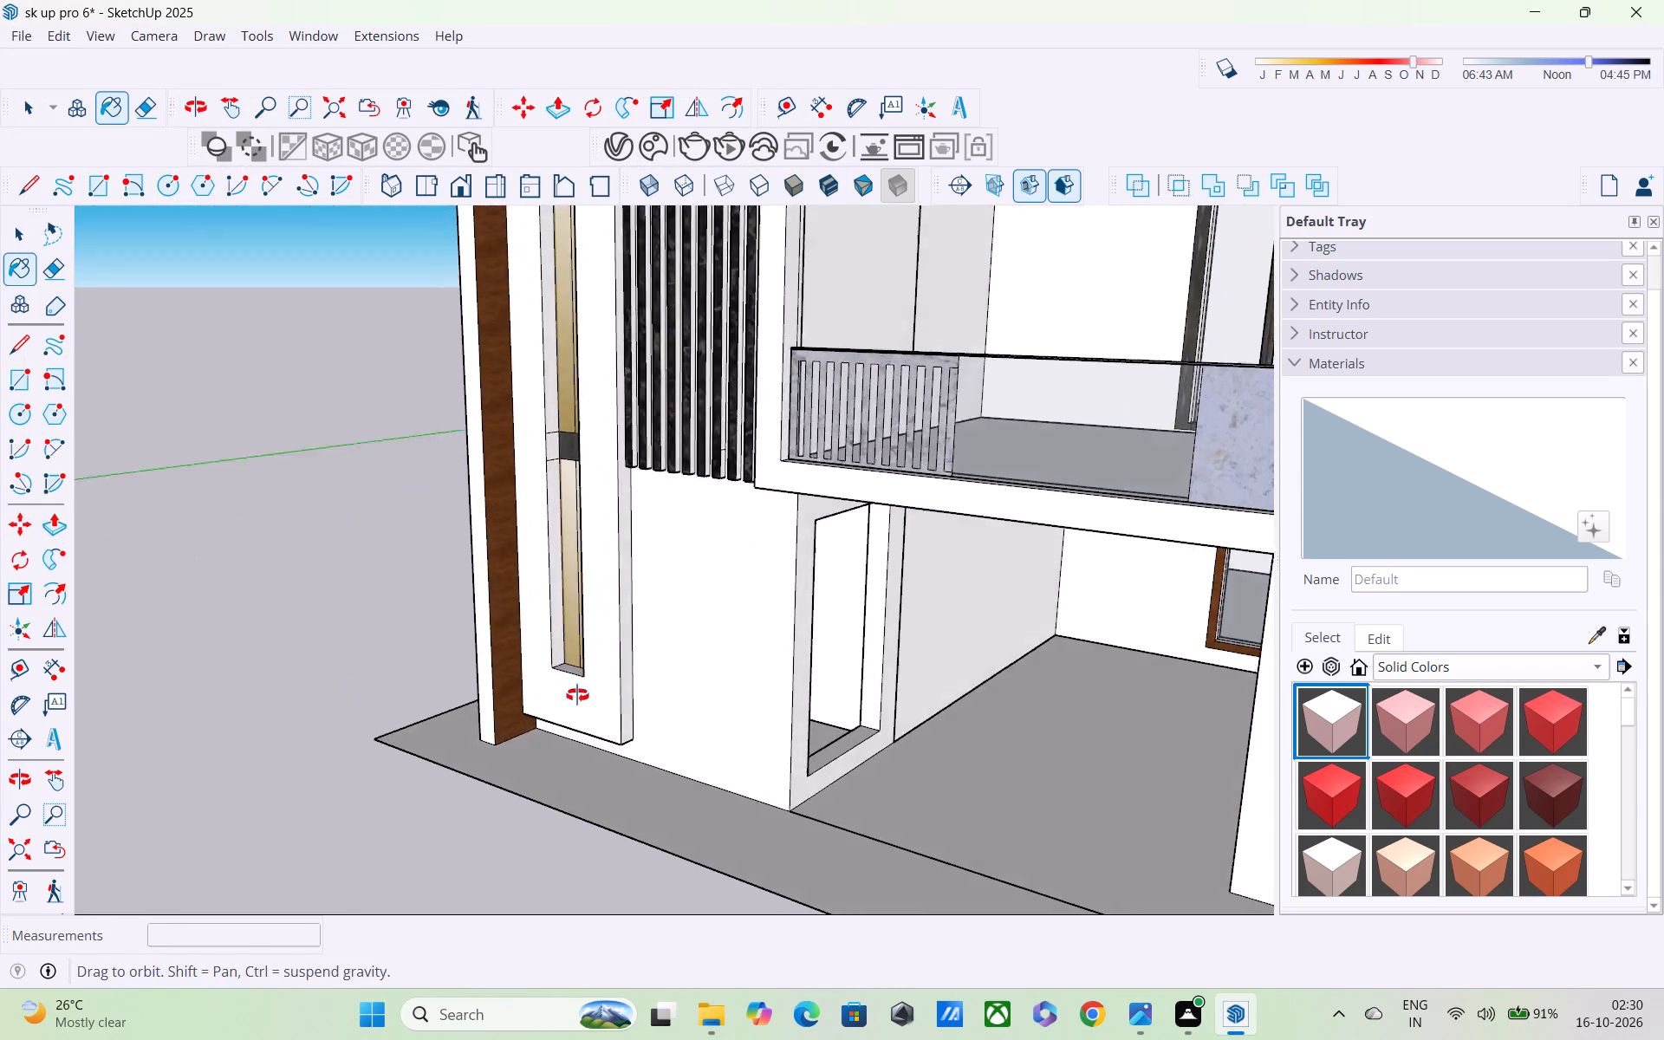
pyautogui.moveTo(577, 695); pyautogui.dragTo(455, 705, button='middle')
pyautogui.scroll(1, 461, 627)
pyautogui.scroll(9, 453, 700)
pyautogui.scroll(-5, 459, 705)
pyautogui.moveTo(462, 705); pyautogui.dragTo(403, 599, button='middle')
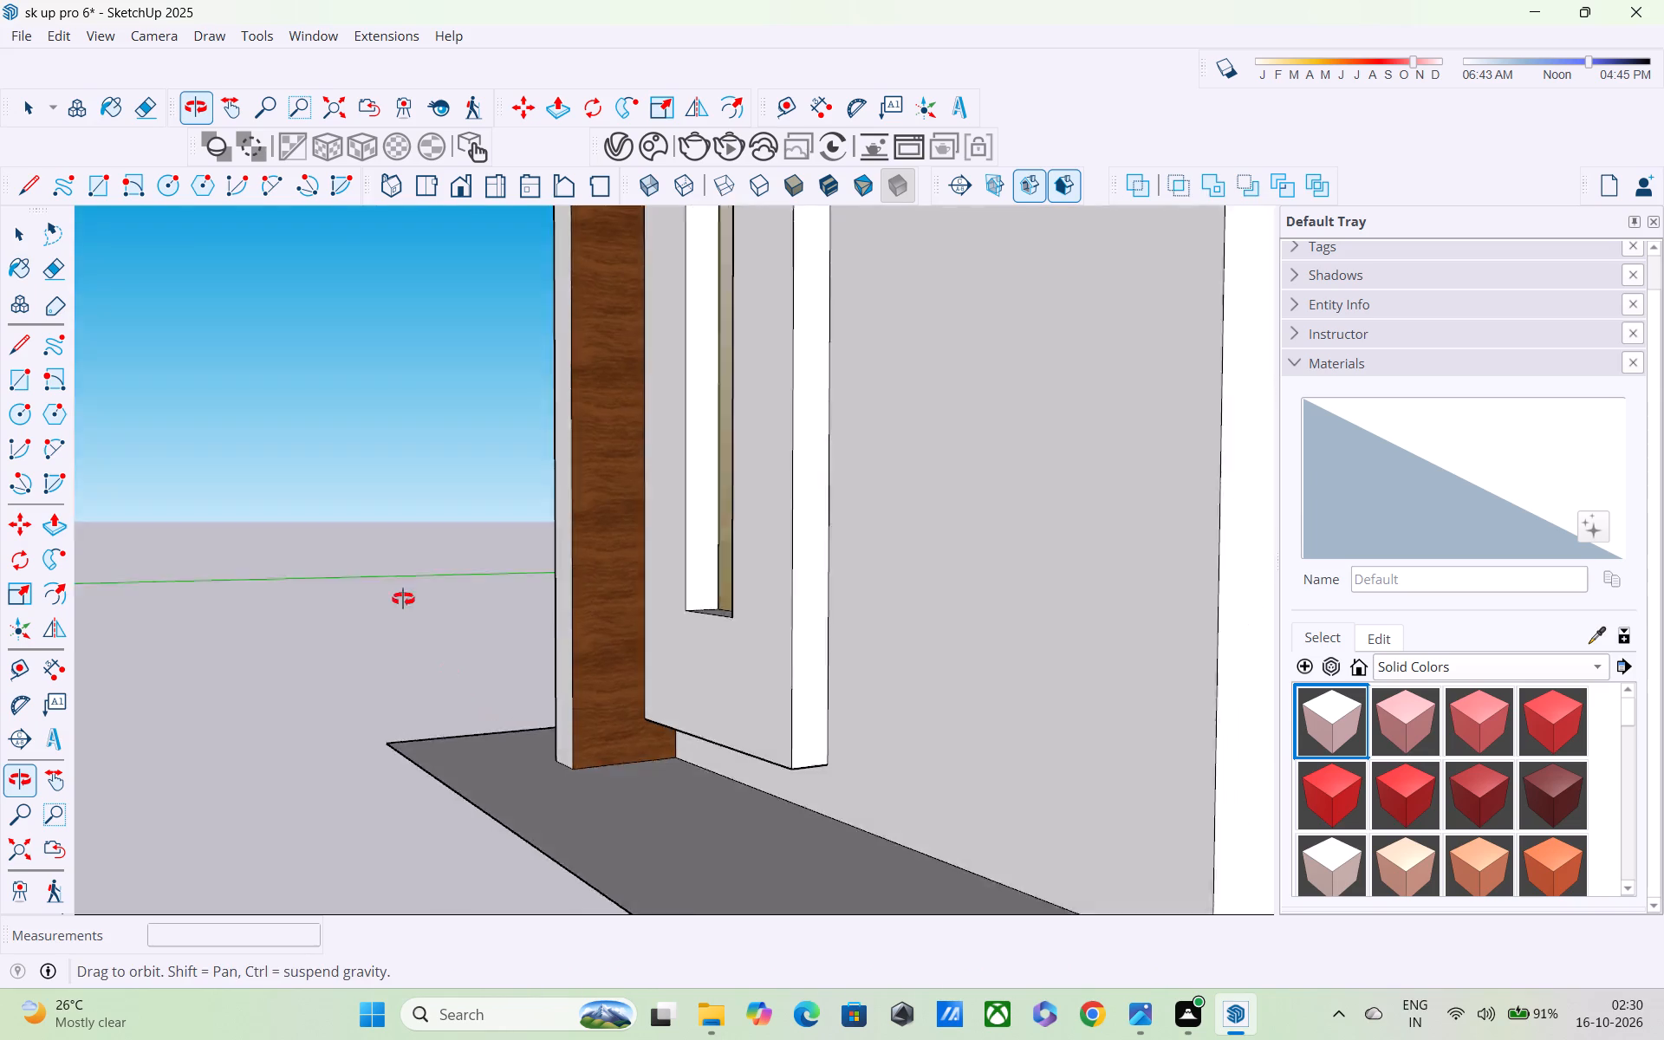
pyautogui.moveTo(403, 599); pyautogui.dragTo(382, 566, button='middle')
pyautogui.keyDown('shift'); pyautogui.moveTo(381, 567); pyautogui.dragTo(277, 594, button='middle'); pyautogui.keyUp('shift')
pyautogui.scroll(-3, 315, 598)
pyautogui.moveTo(462, 645); pyautogui.dragTo(525, 737, button='middle')
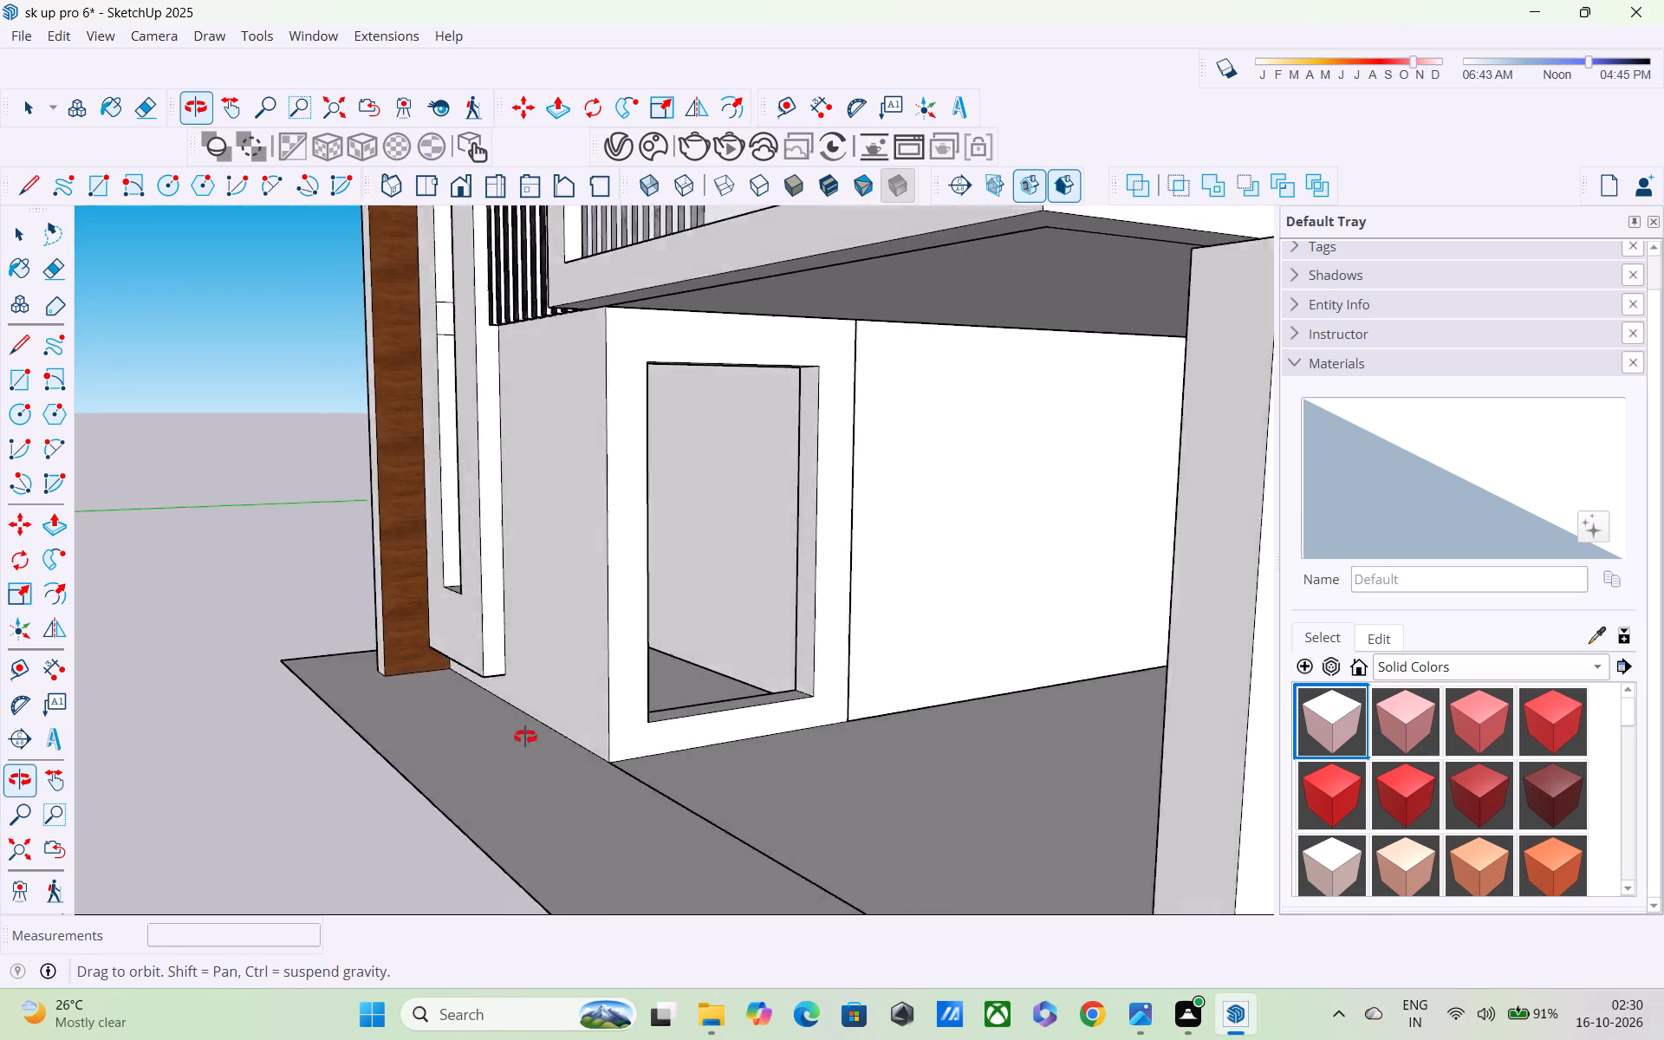
pyautogui.moveTo(525, 737); pyautogui.dragTo(649, 724, button='middle')
pyautogui.scroll(1, 654, 719)
pyautogui.scroll(-9, 659, 713)
pyautogui.scroll(1, 771, 785)
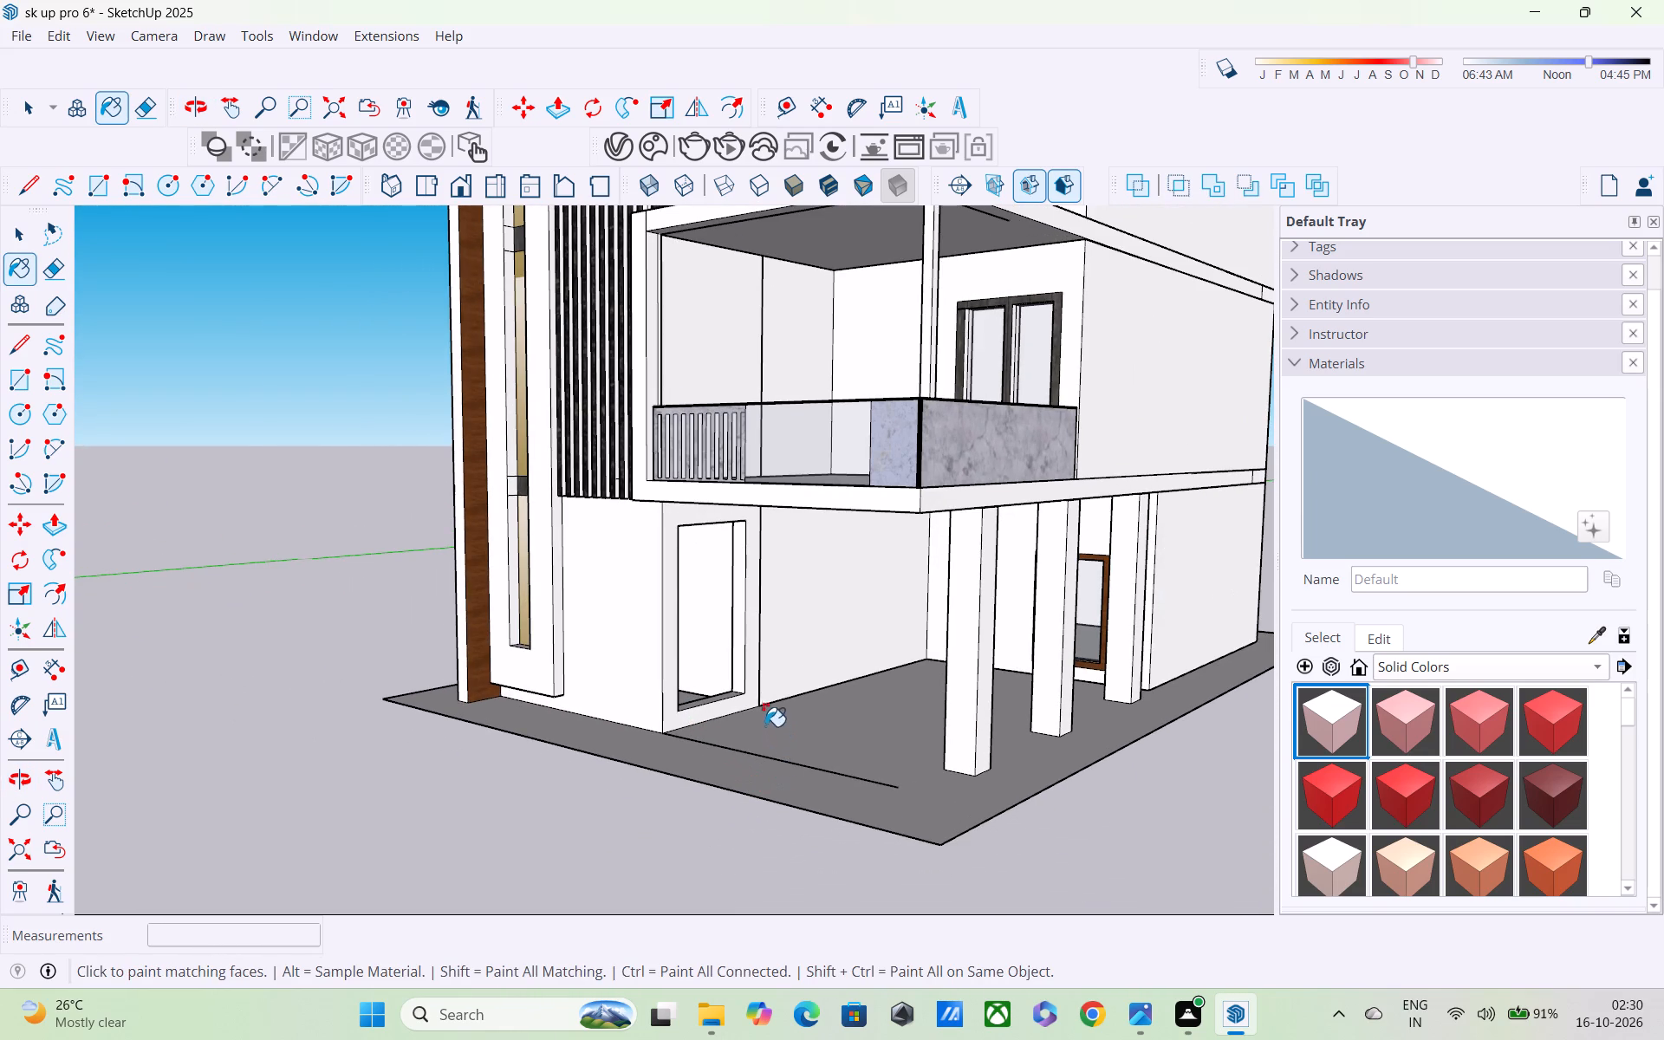
# Draw a line from the ground slab's front corner outward in line with its side edge, starting an extension of the slab.
pyautogui.press('l')
pyautogui.click(931, 858)
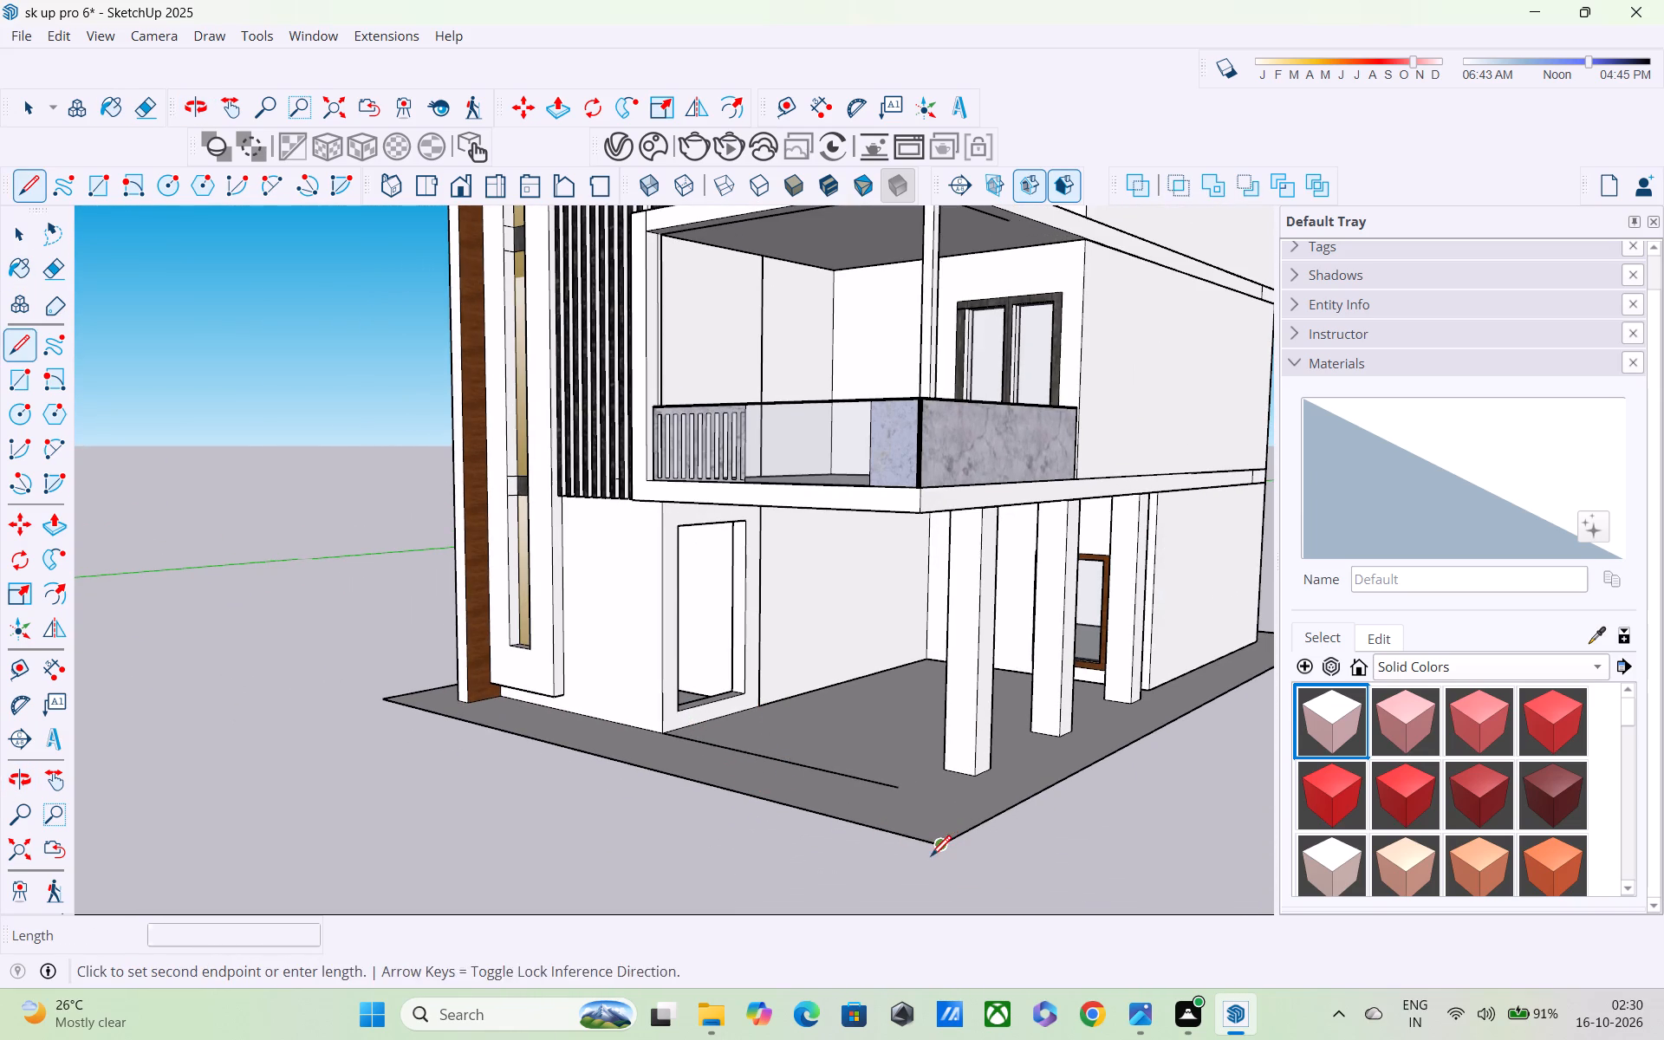
pyautogui.click(811, 913)
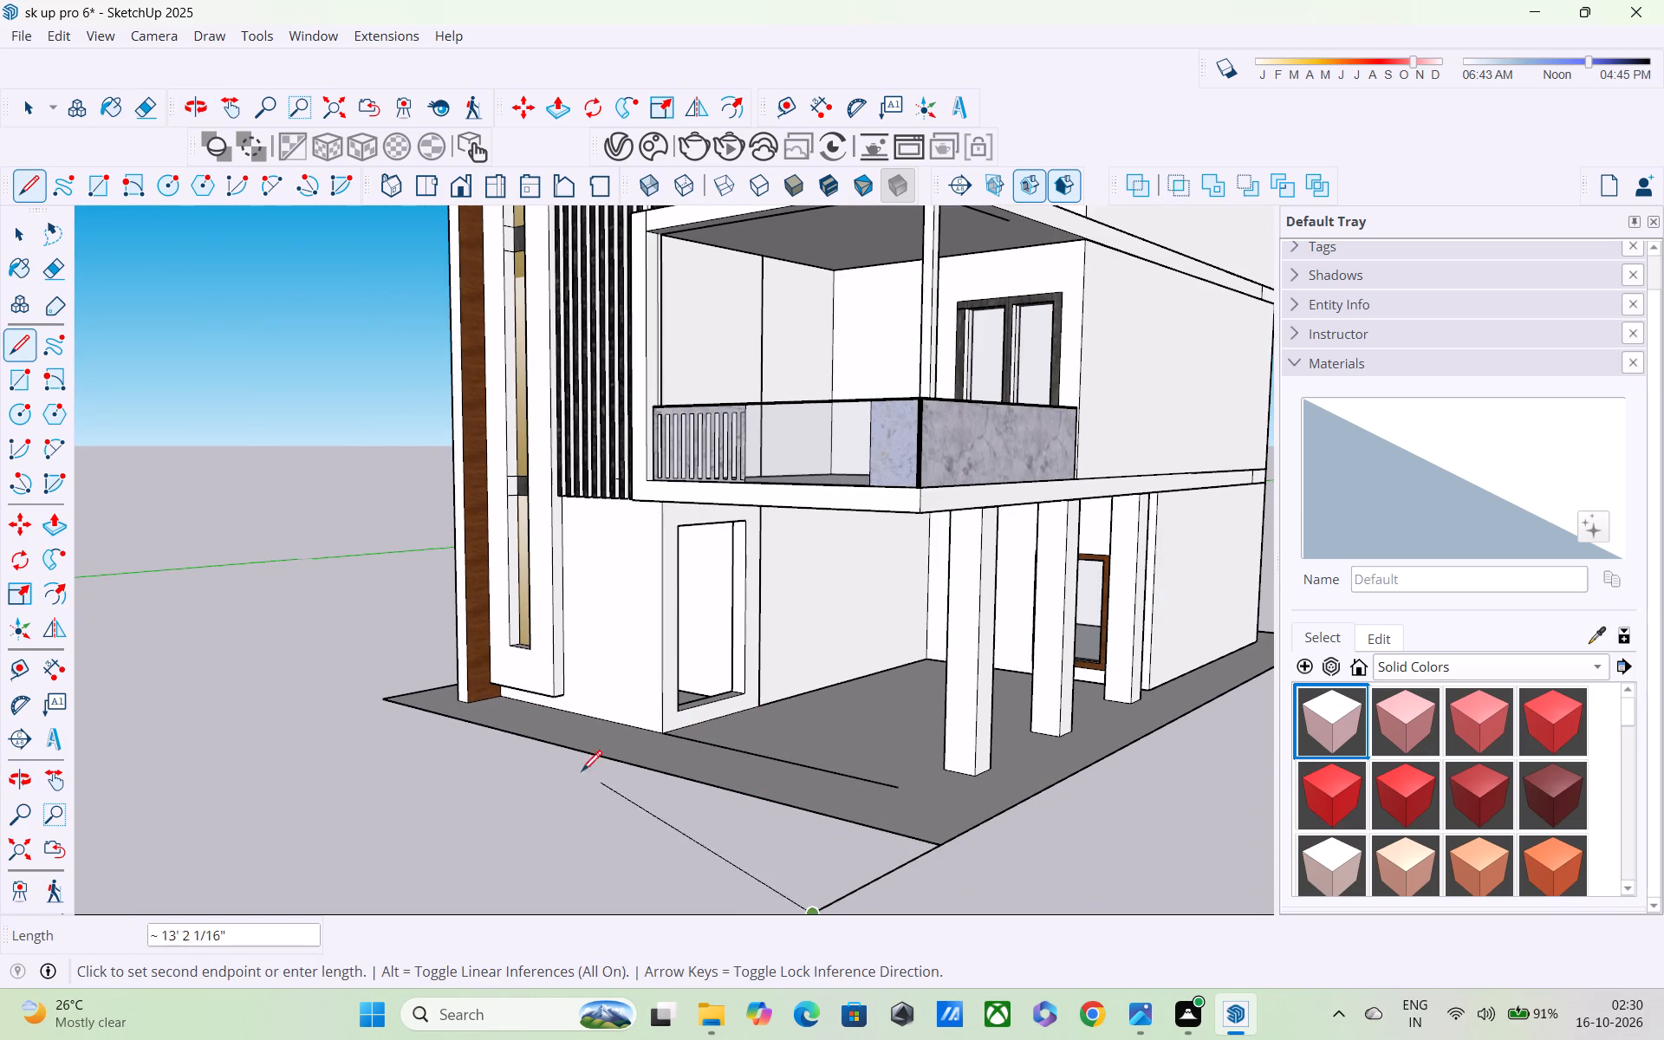
# Draw the ground extension's front edge parallel to the slab's front edge, in two segments of about 27' 3" and 1' 8".
pyautogui.moveTo(380, 720); pyautogui.dragTo(614, 761, button='middle')
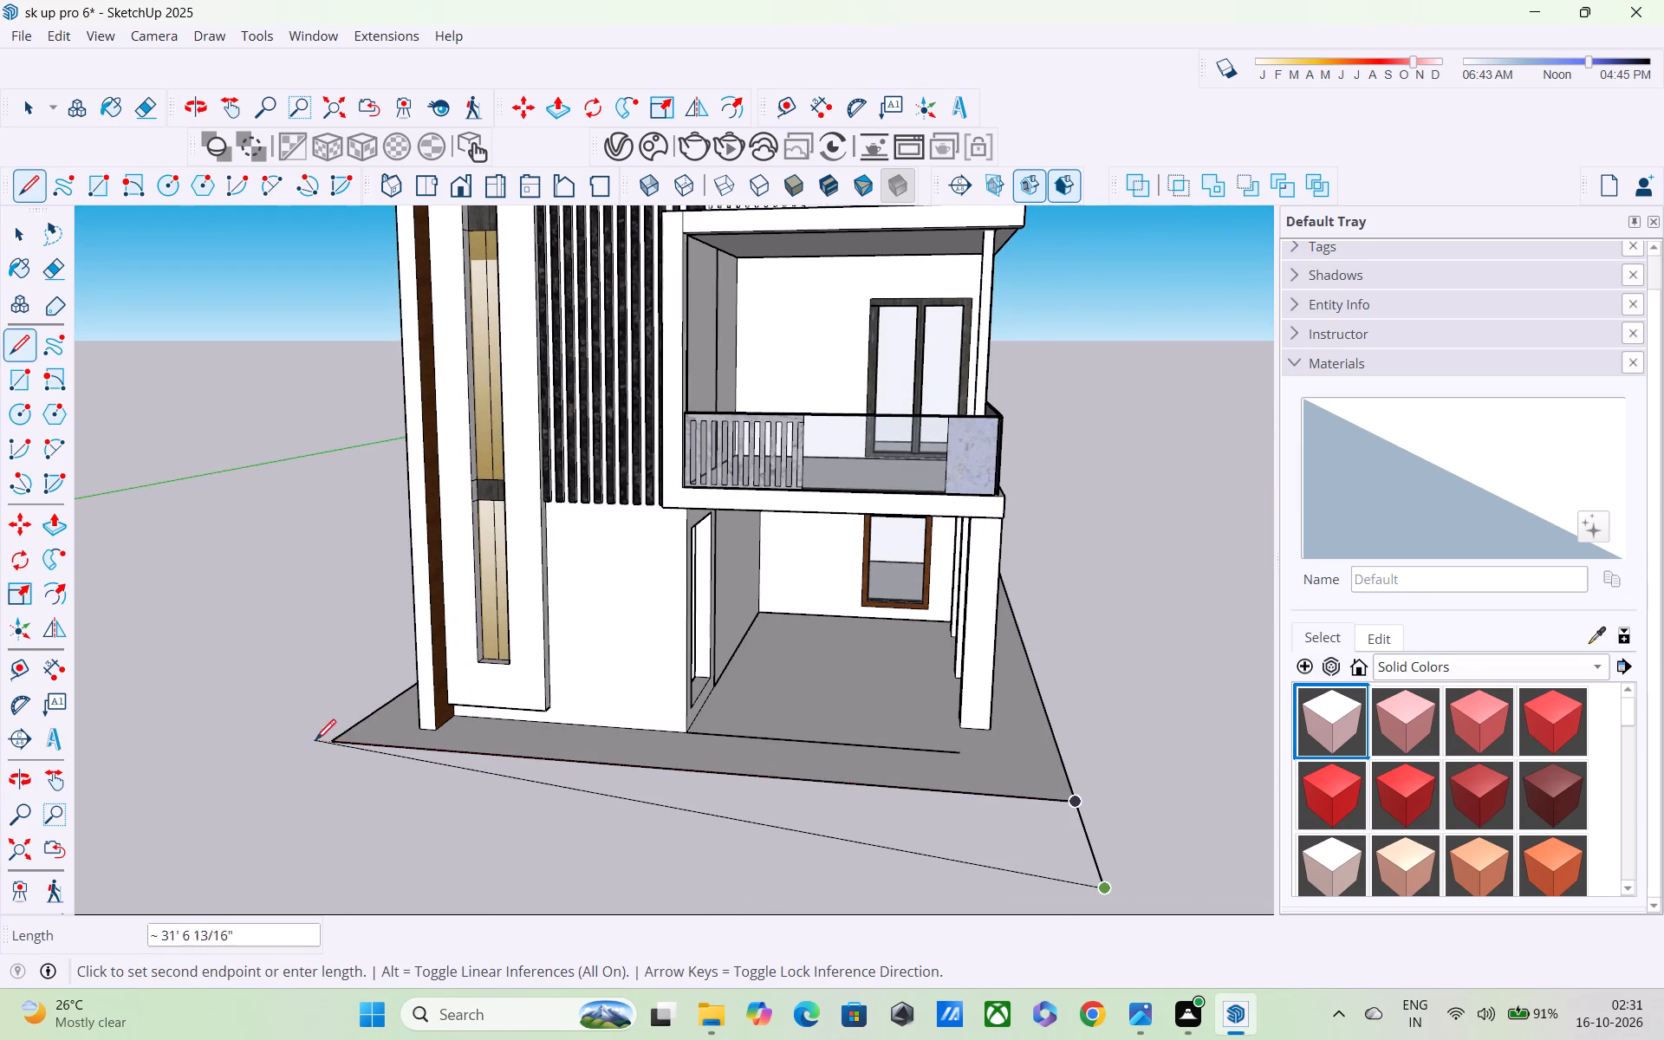
pyautogui.click(303, 832)
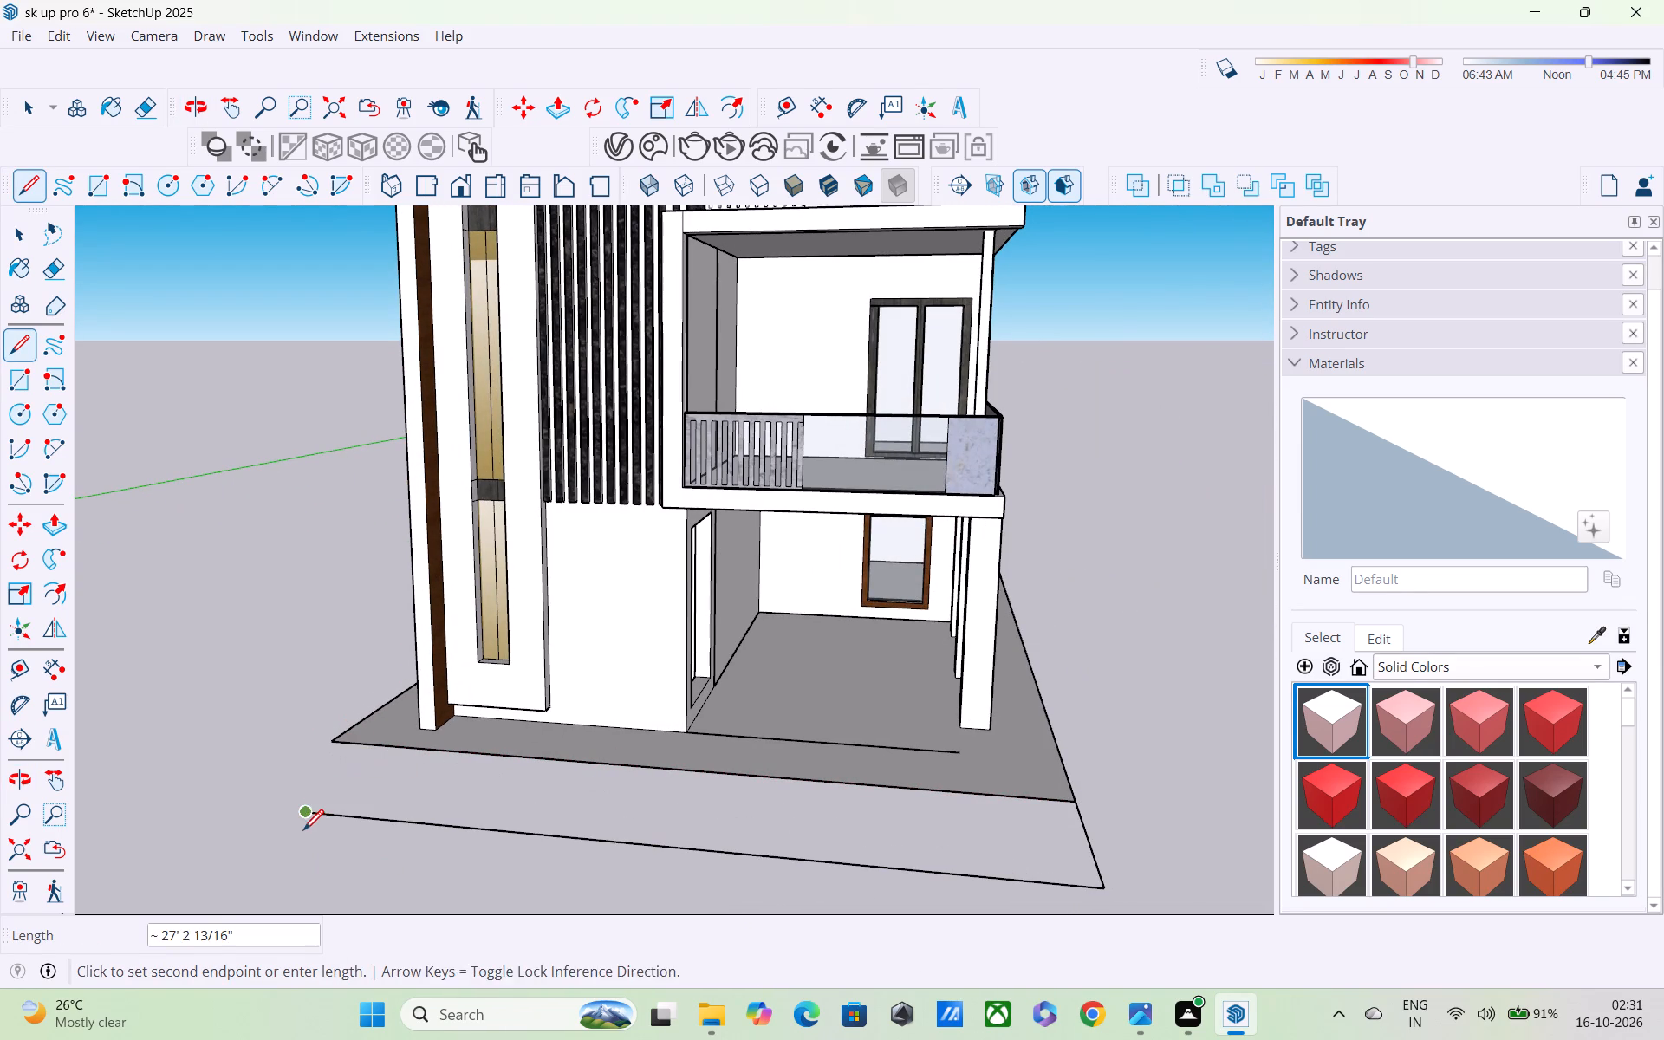
pyautogui.moveTo(358, 759); pyautogui.dragTo(478, 792, button='middle')
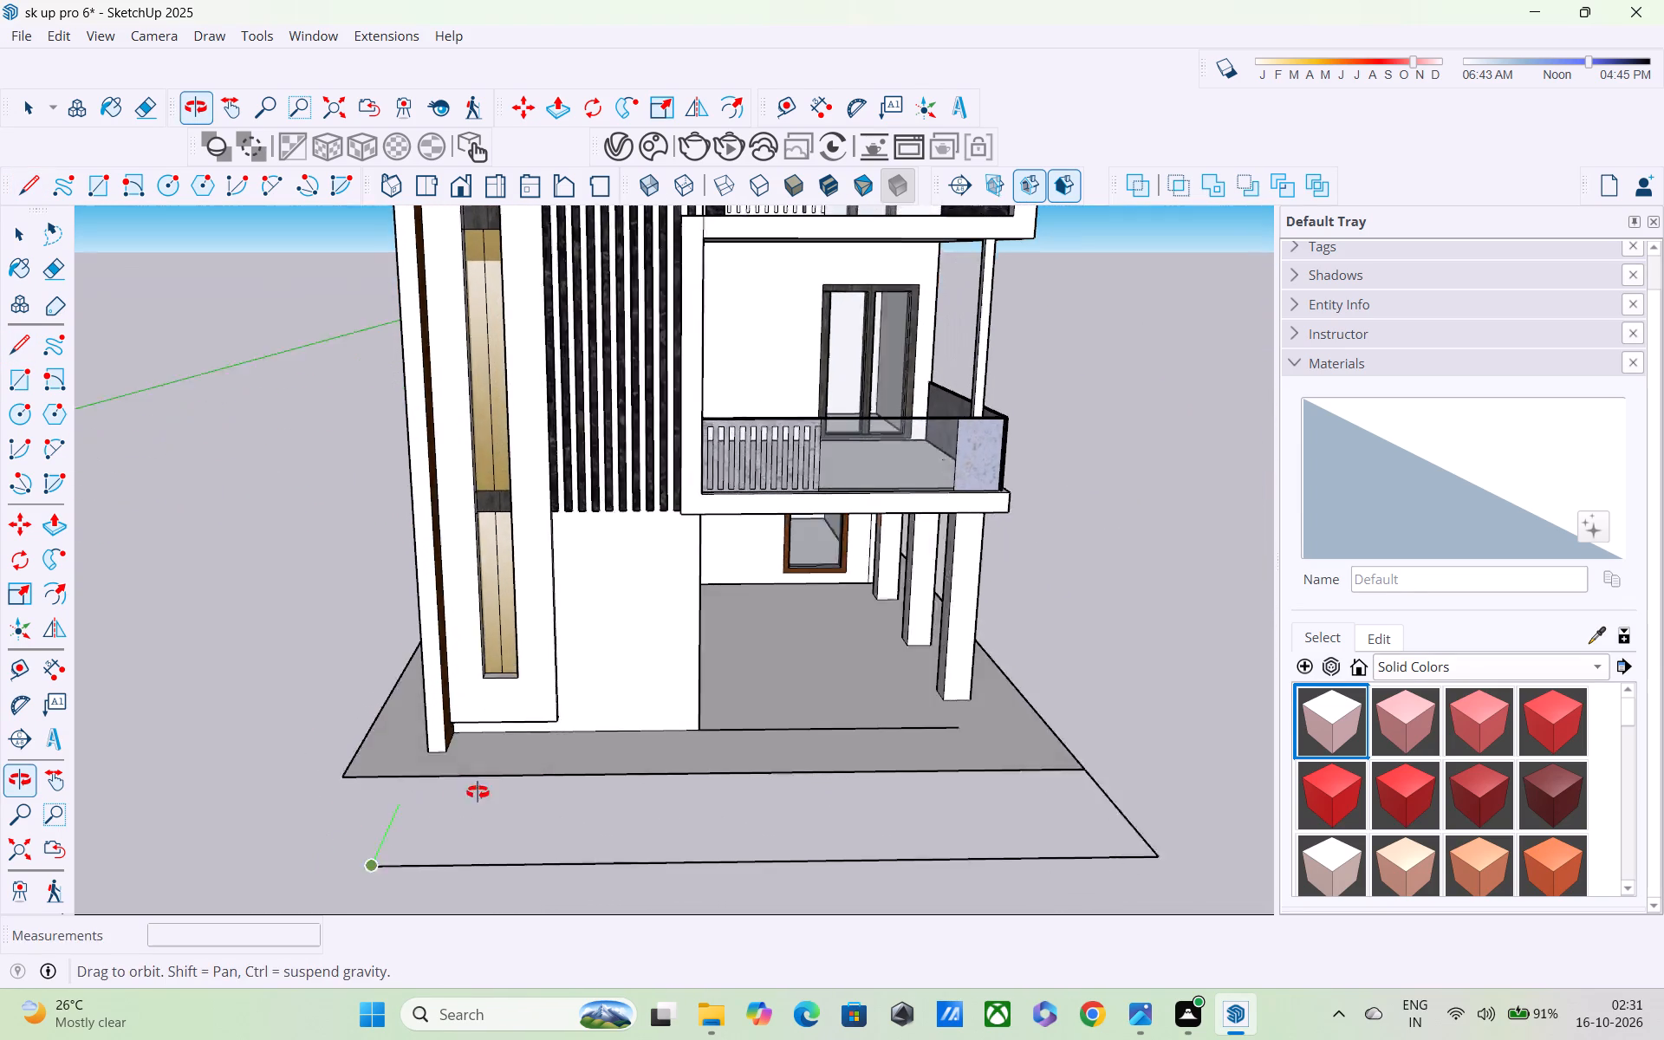
pyautogui.moveTo(478, 792); pyautogui.dragTo(529, 791, button='middle')
pyautogui.scroll(2, 418, 844)
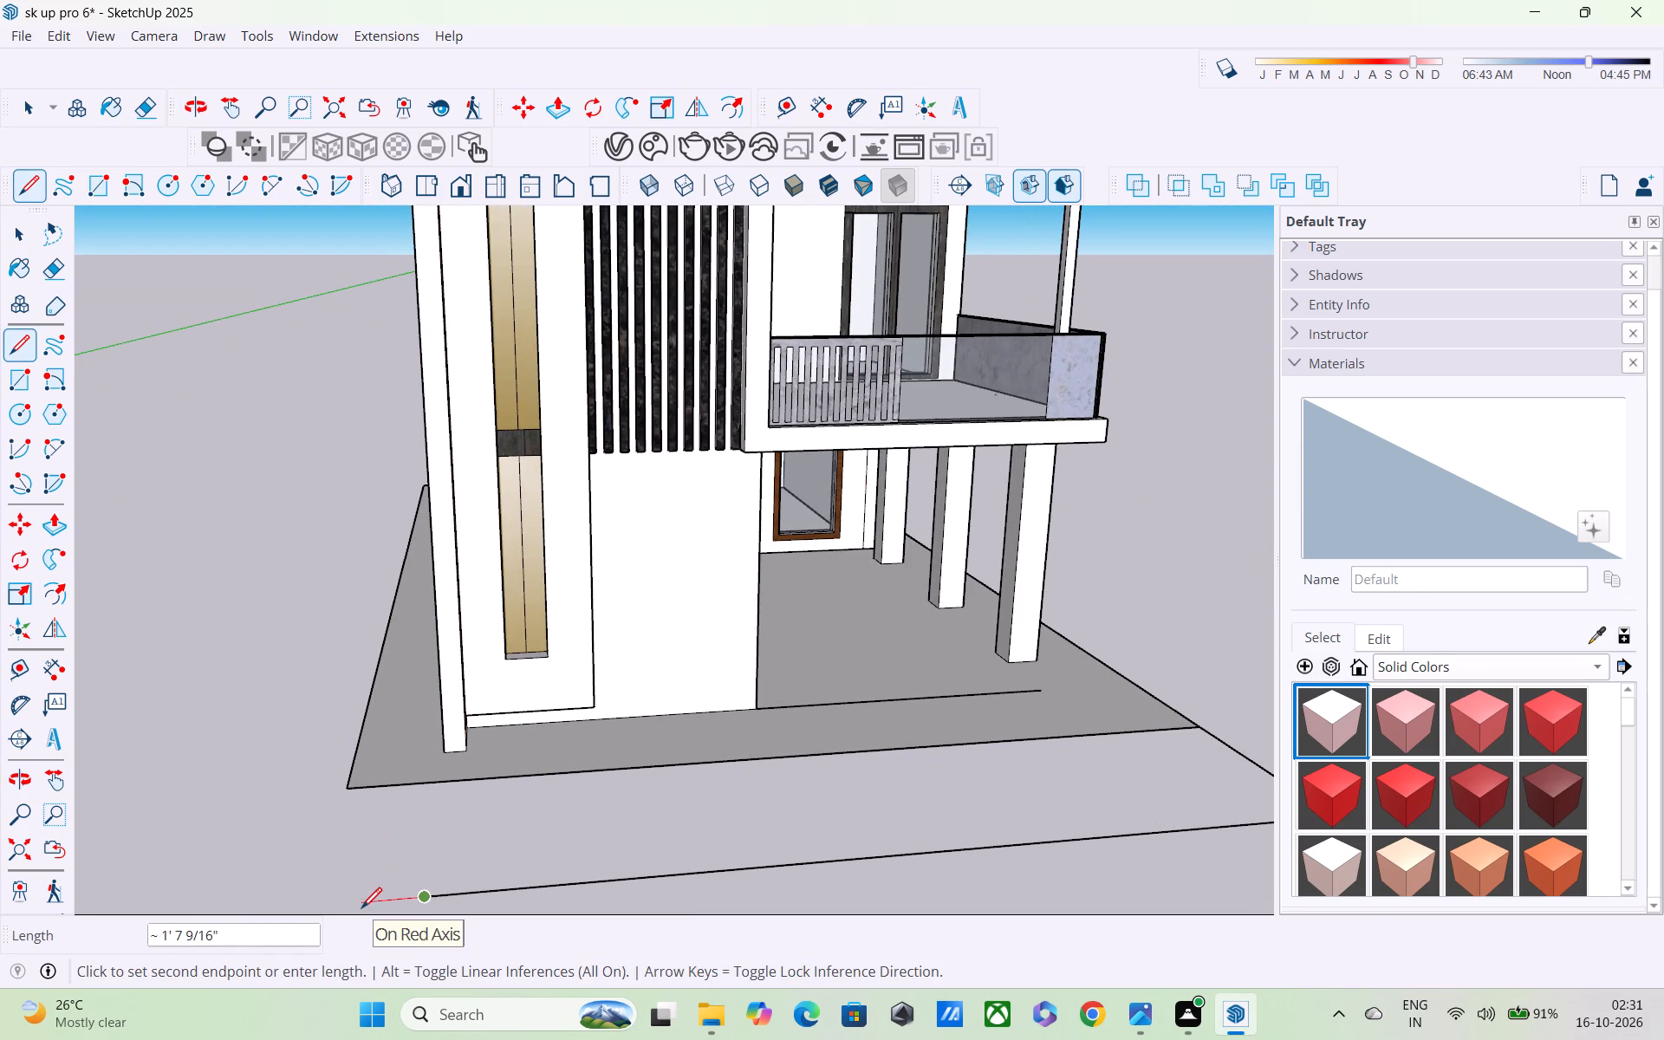
pyautogui.click(361, 910)
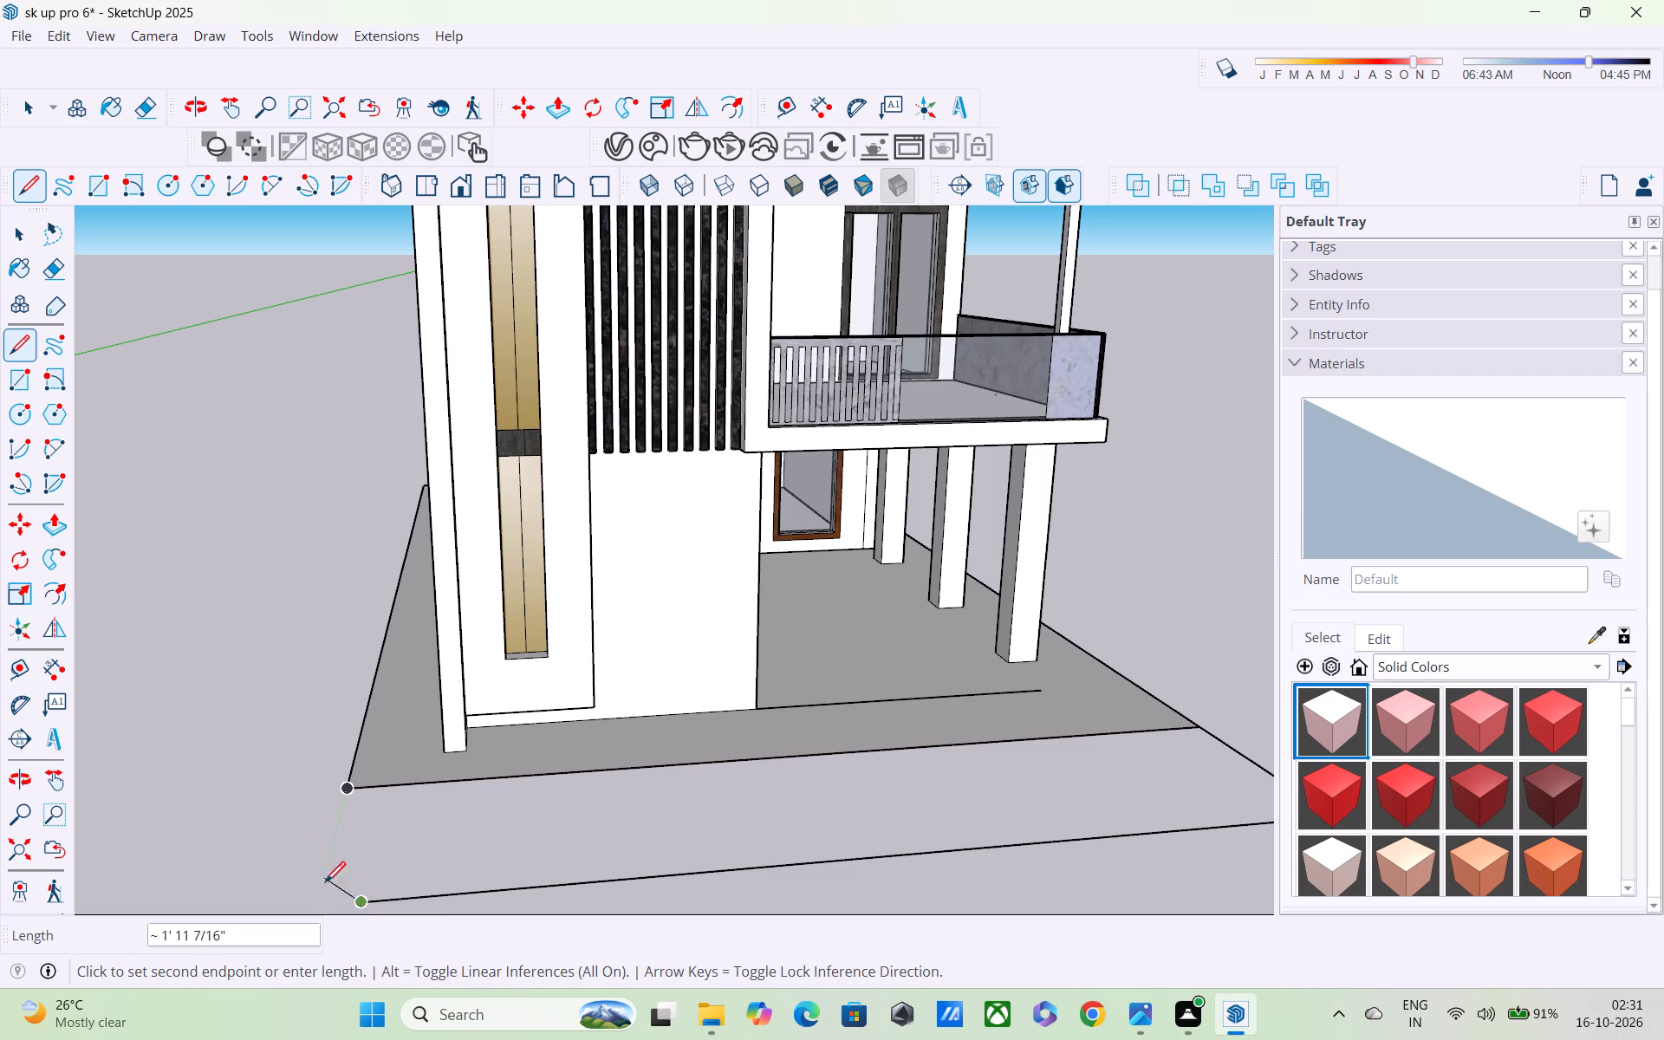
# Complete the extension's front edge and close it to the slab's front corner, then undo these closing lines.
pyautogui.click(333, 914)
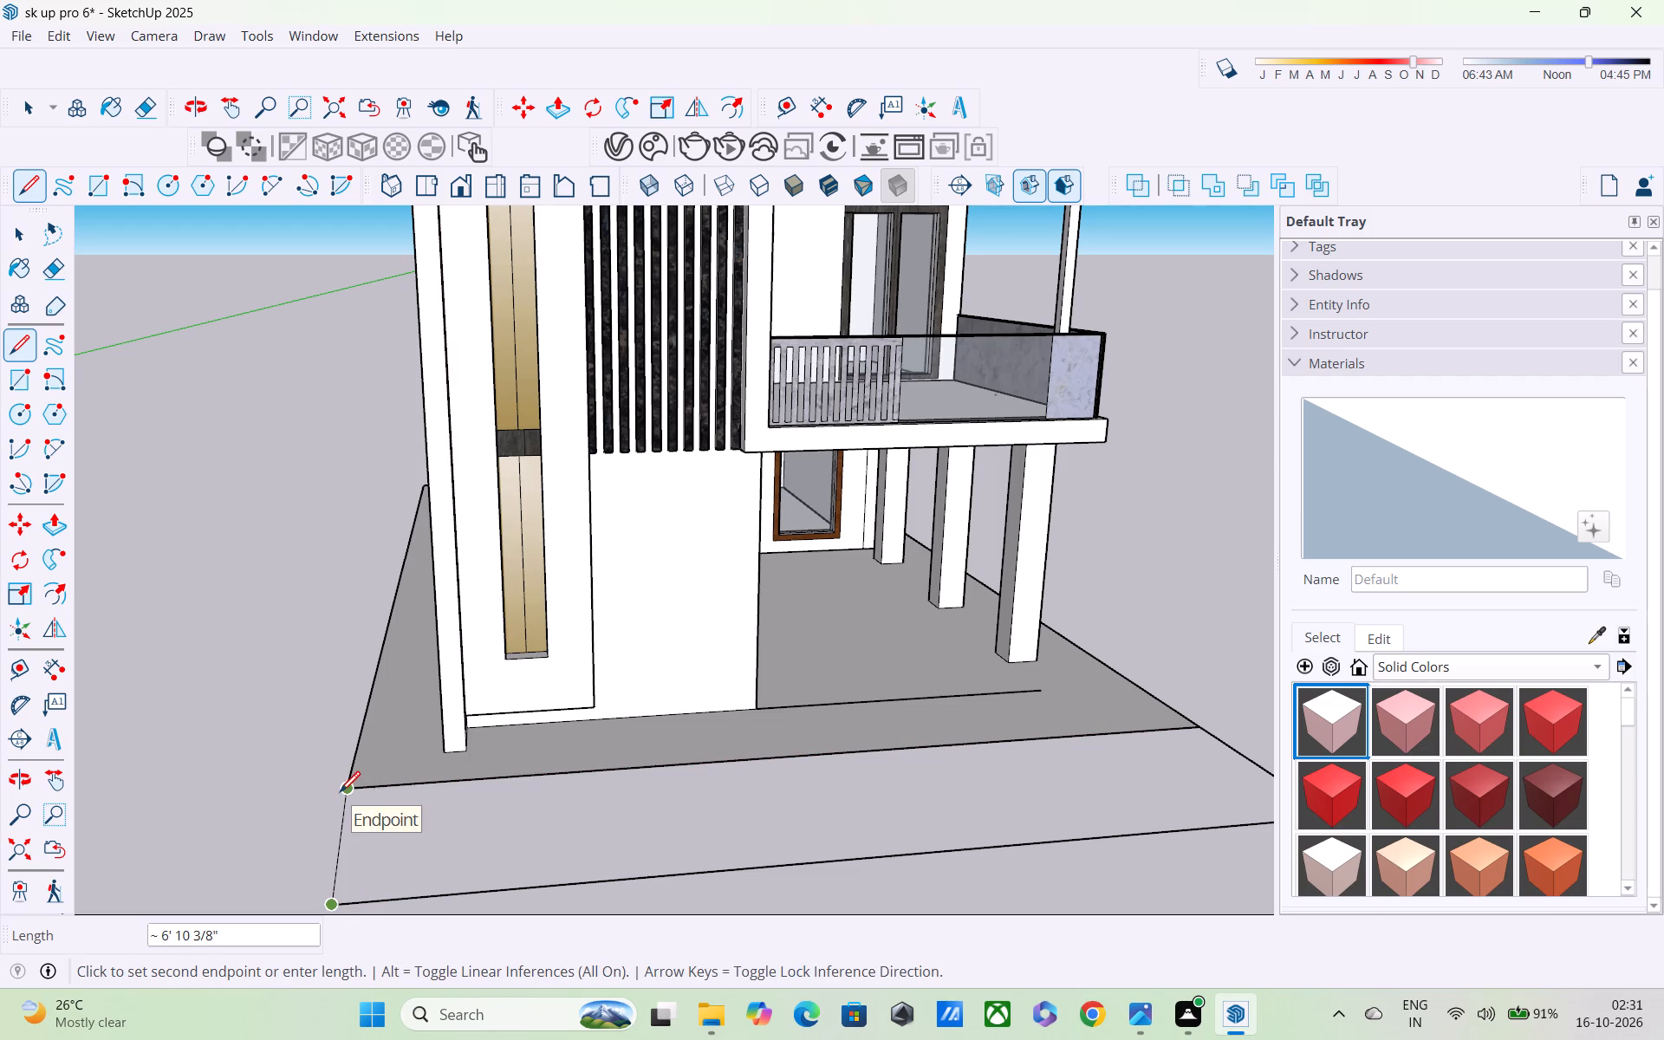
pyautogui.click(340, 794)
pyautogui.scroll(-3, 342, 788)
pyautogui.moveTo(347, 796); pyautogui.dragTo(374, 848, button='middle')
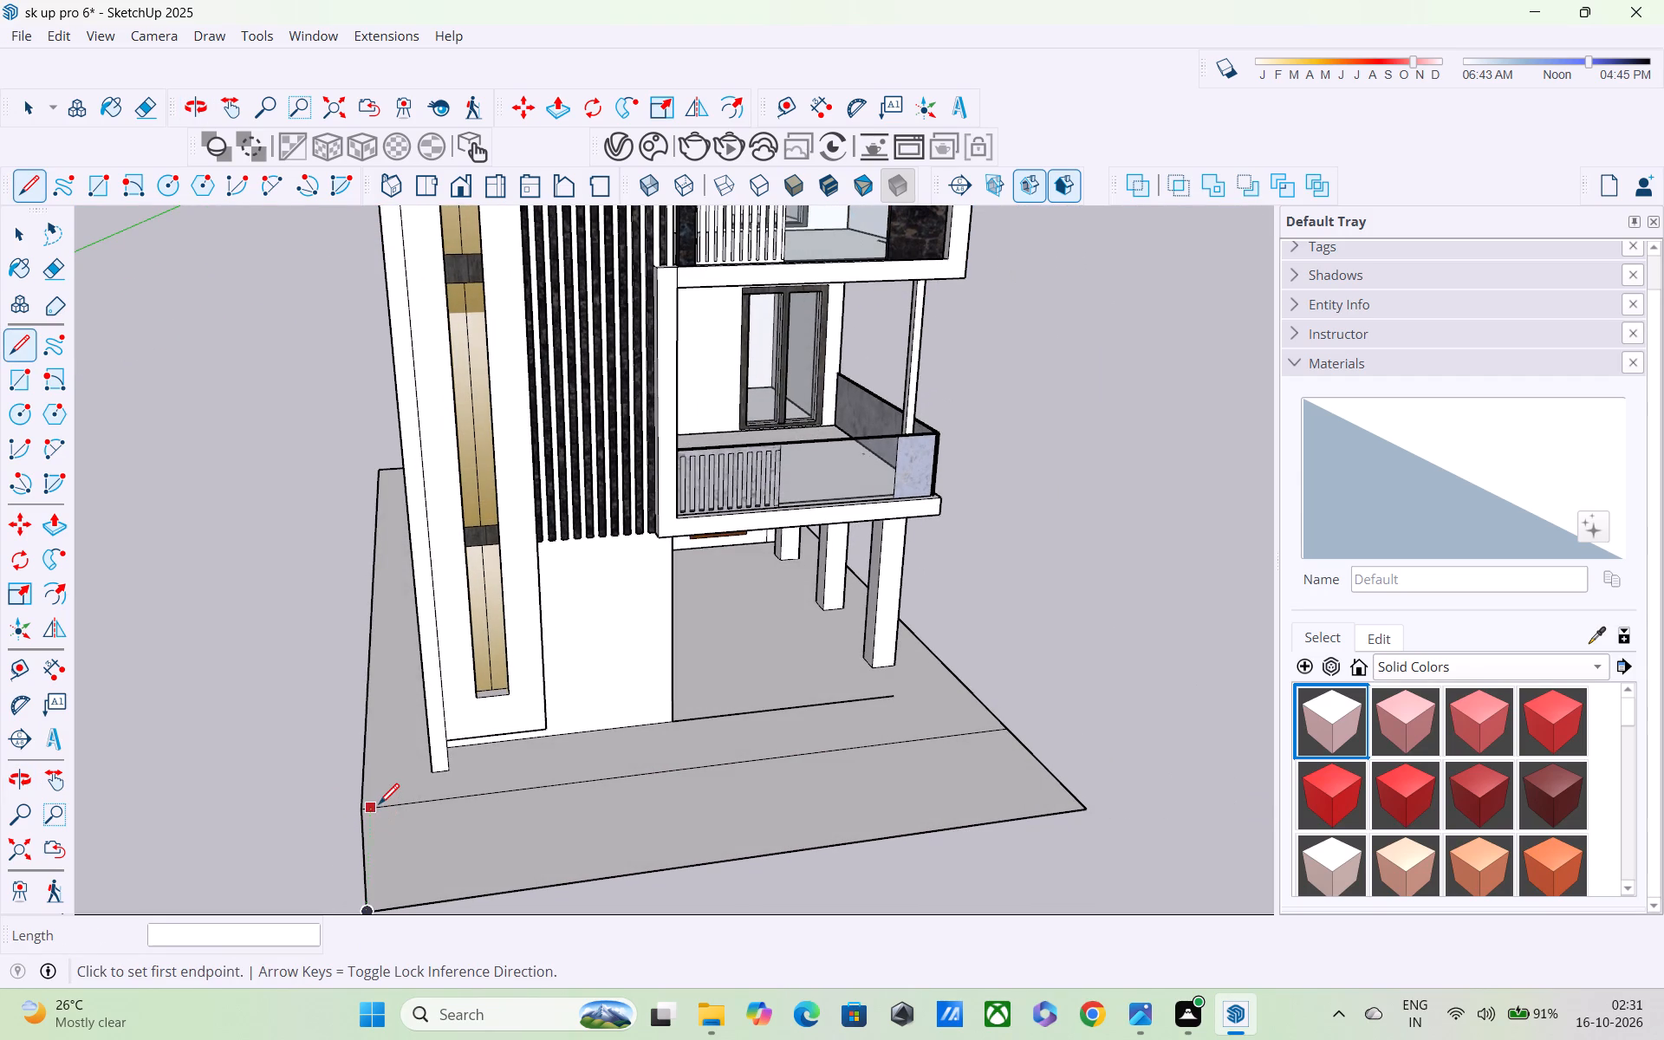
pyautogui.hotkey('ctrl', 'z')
# Lengthen the extension's front edge by about 1' 2" to align with the slab's side, and close the outline to the slab's front corner.
pyautogui.moveTo(389, 821); pyautogui.dragTo(816, 776, button='middle')
pyautogui.scroll(-4, 826, 768)
pyautogui.moveTo(790, 825); pyautogui.dragTo(860, 733, button='middle')
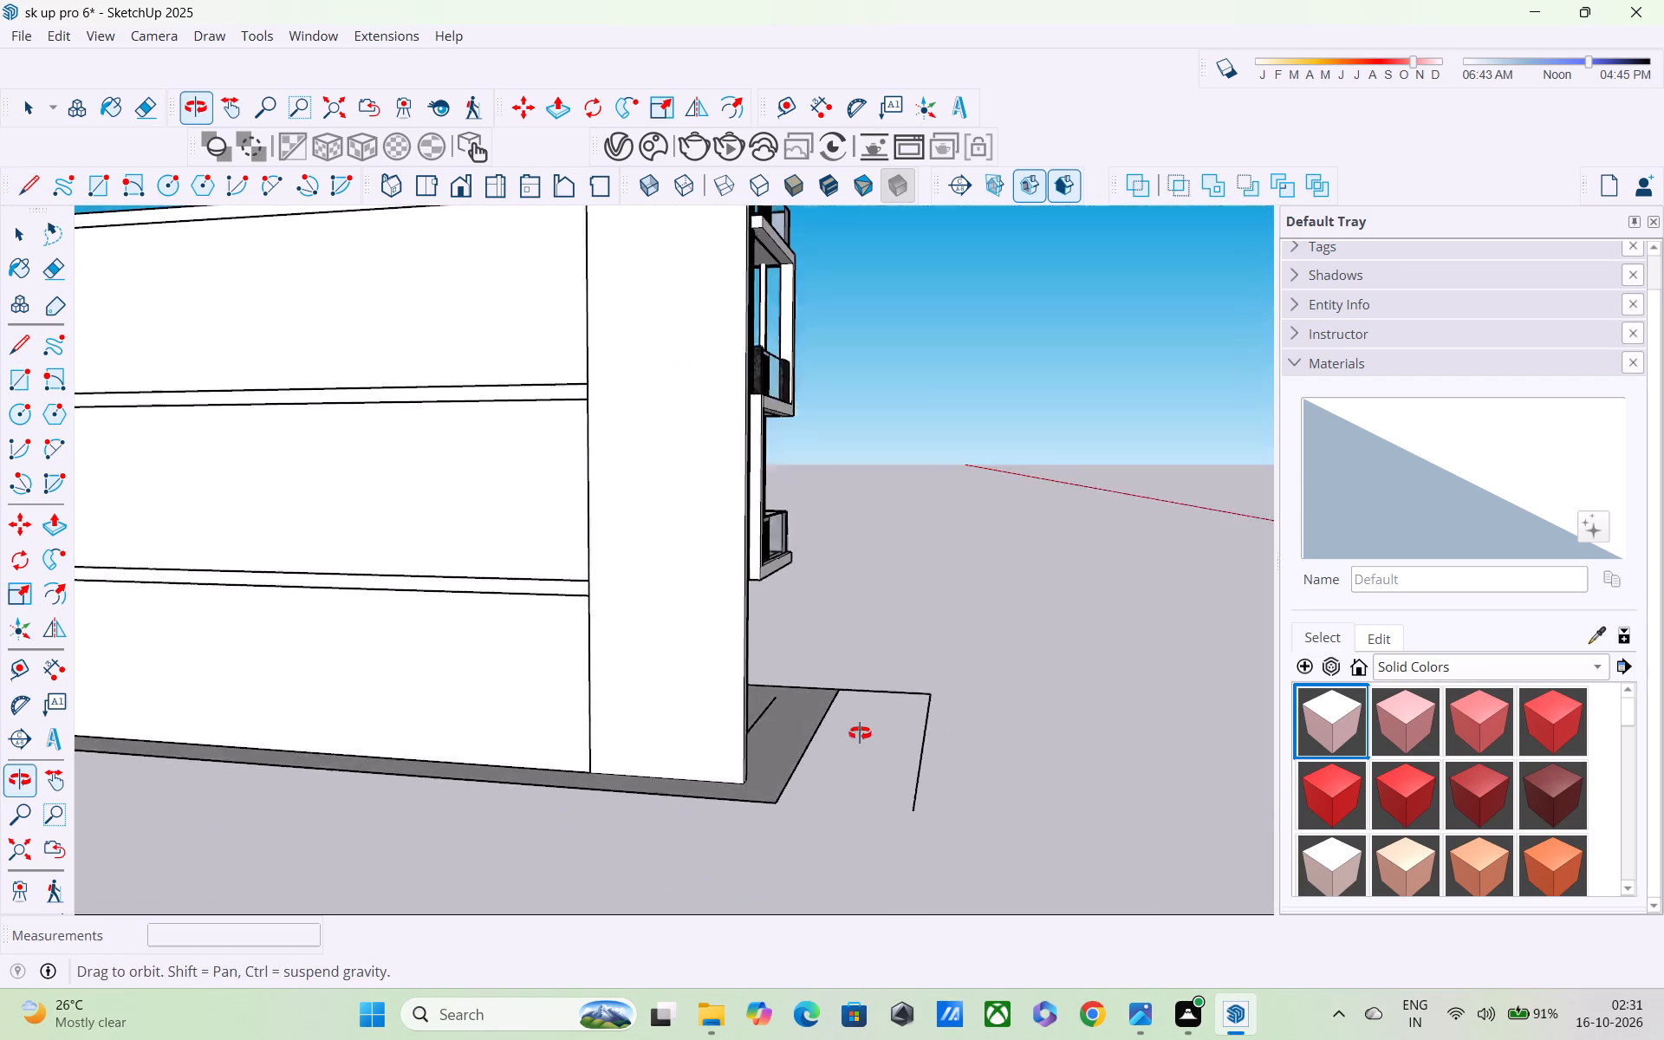
pyautogui.moveTo(860, 733); pyautogui.dragTo(865, 726, button='middle')
pyautogui.scroll(4, 901, 820)
pyautogui.moveTo(913, 730); pyautogui.dragTo(633, 620, button='middle')
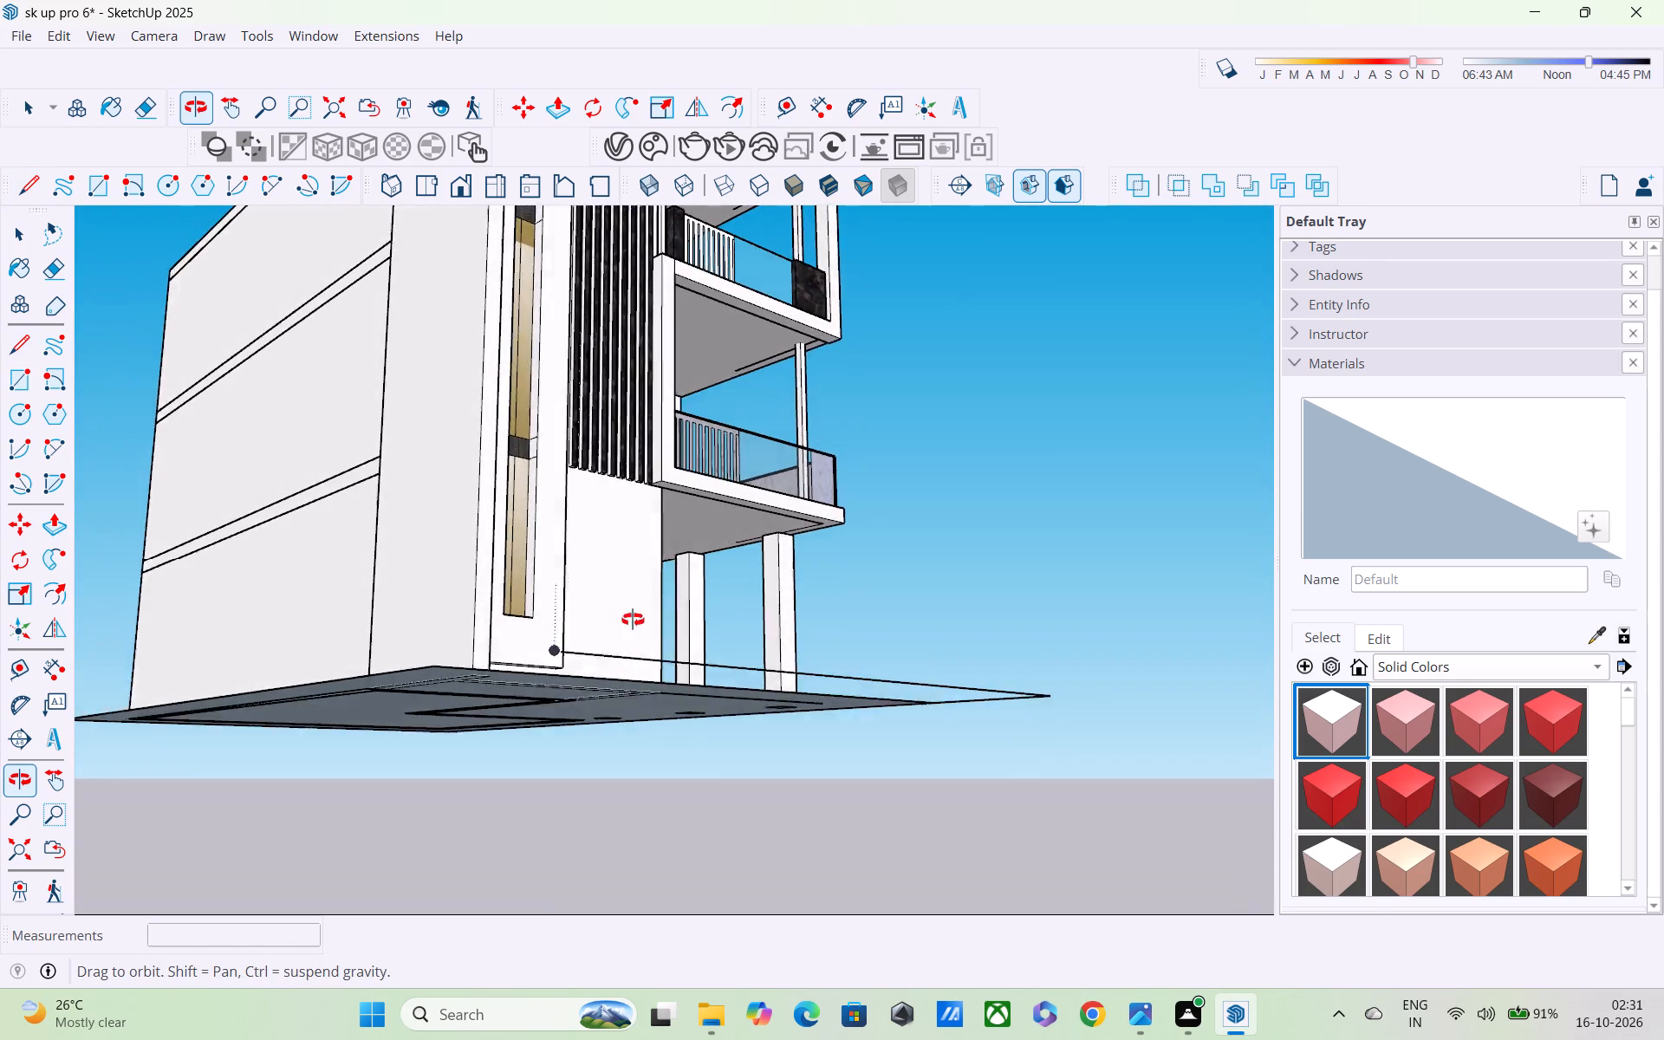
pyautogui.moveTo(633, 620); pyautogui.dragTo(615, 629, button='middle')
pyautogui.scroll(1, 534, 675)
pyautogui.moveTo(537, 691); pyautogui.dragTo(764, 759, button='middle')
pyautogui.scroll(-1, 783, 759)
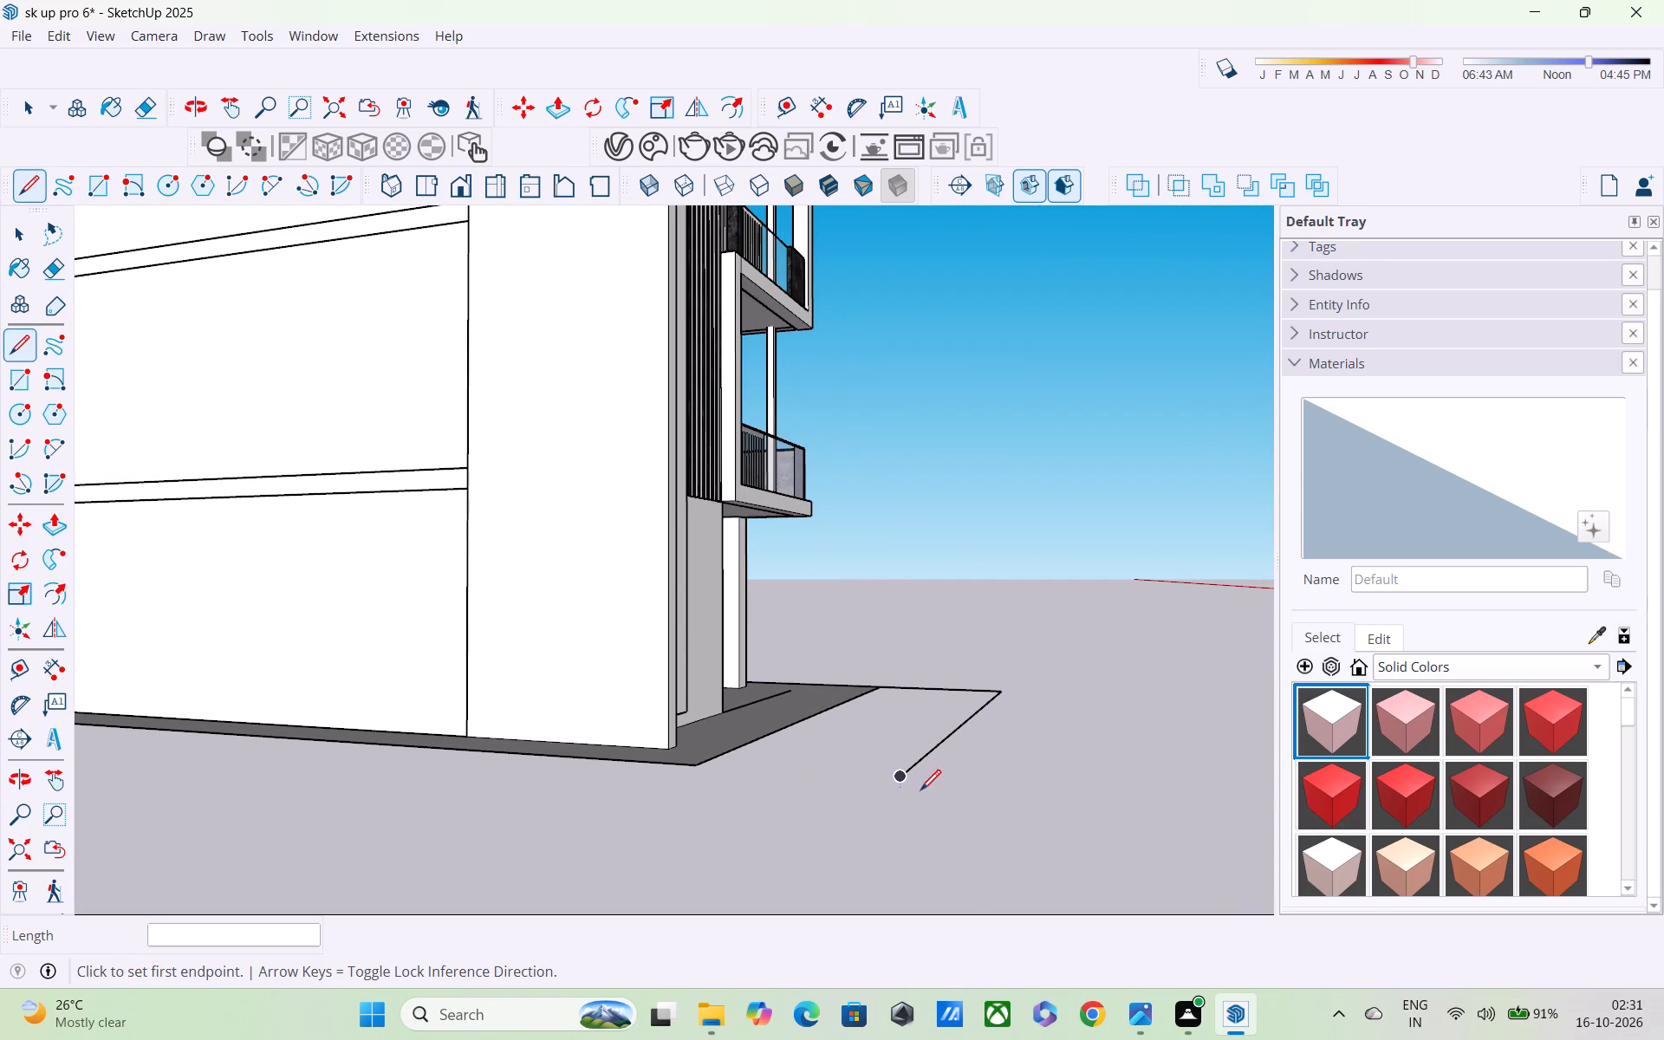
pyautogui.click(905, 777)
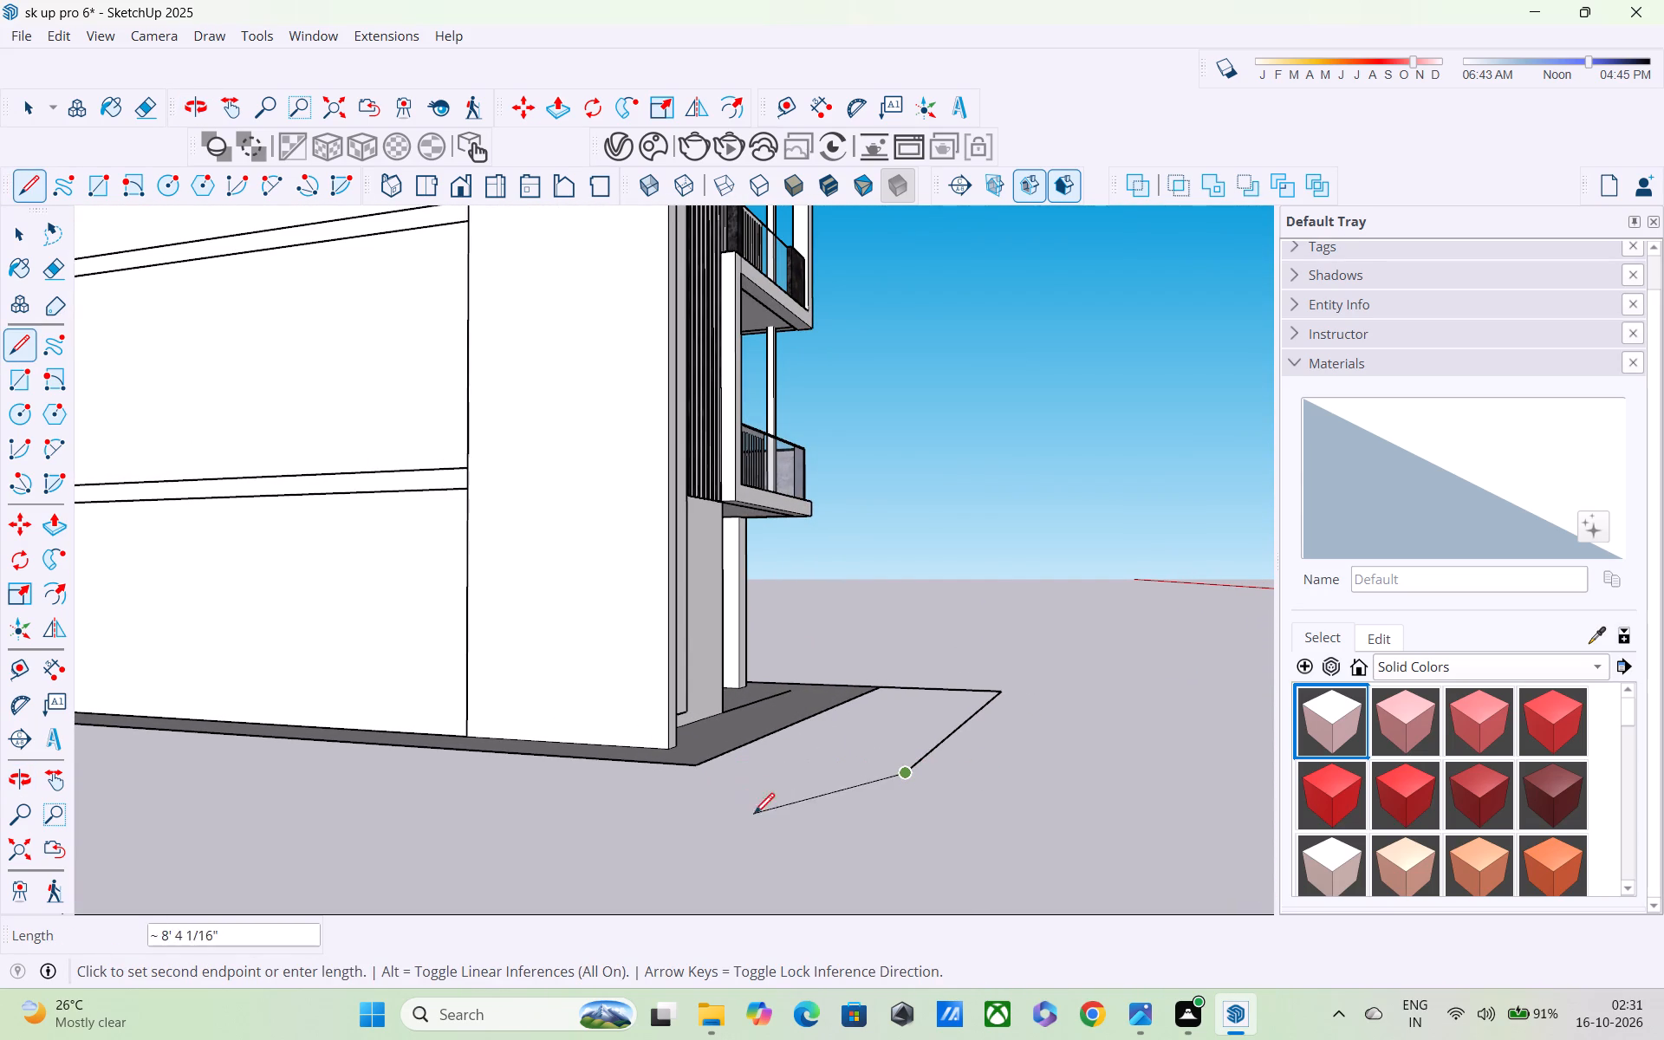
pyautogui.middleClick(881, 801)
pyautogui.moveTo(874, 795); pyautogui.dragTo(709, 813, button='middle')
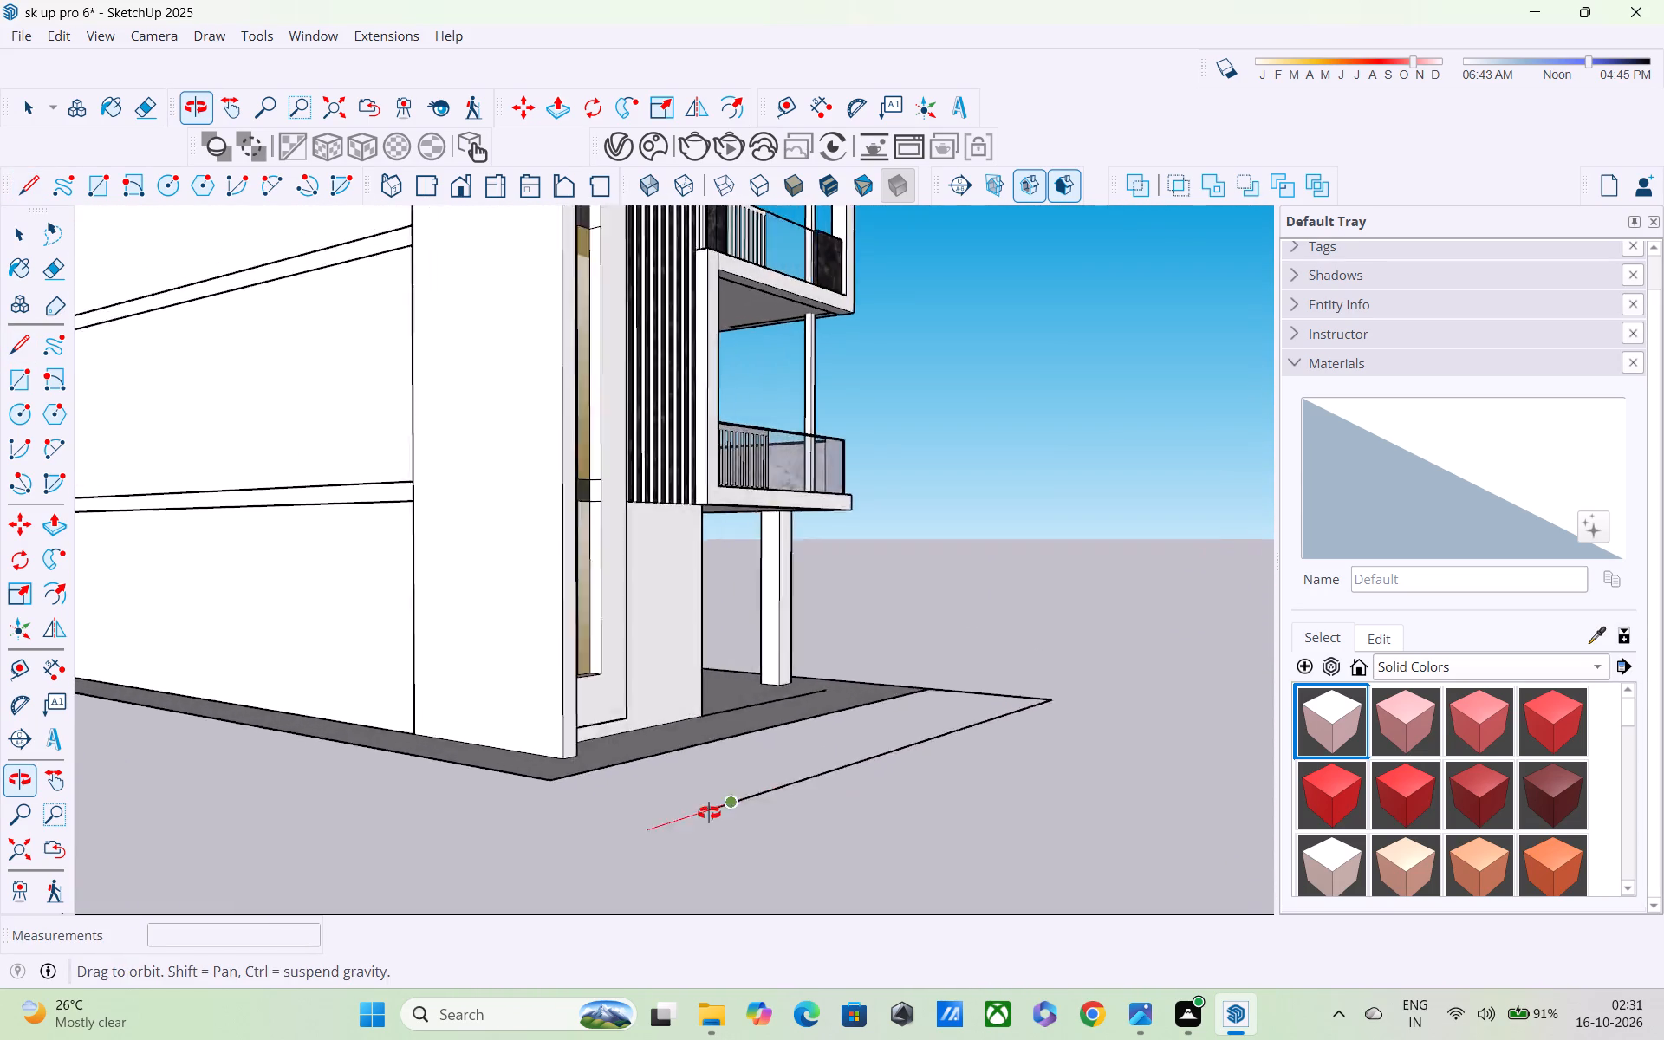
pyautogui.moveTo(709, 813); pyautogui.dragTo(460, 805, button='middle')
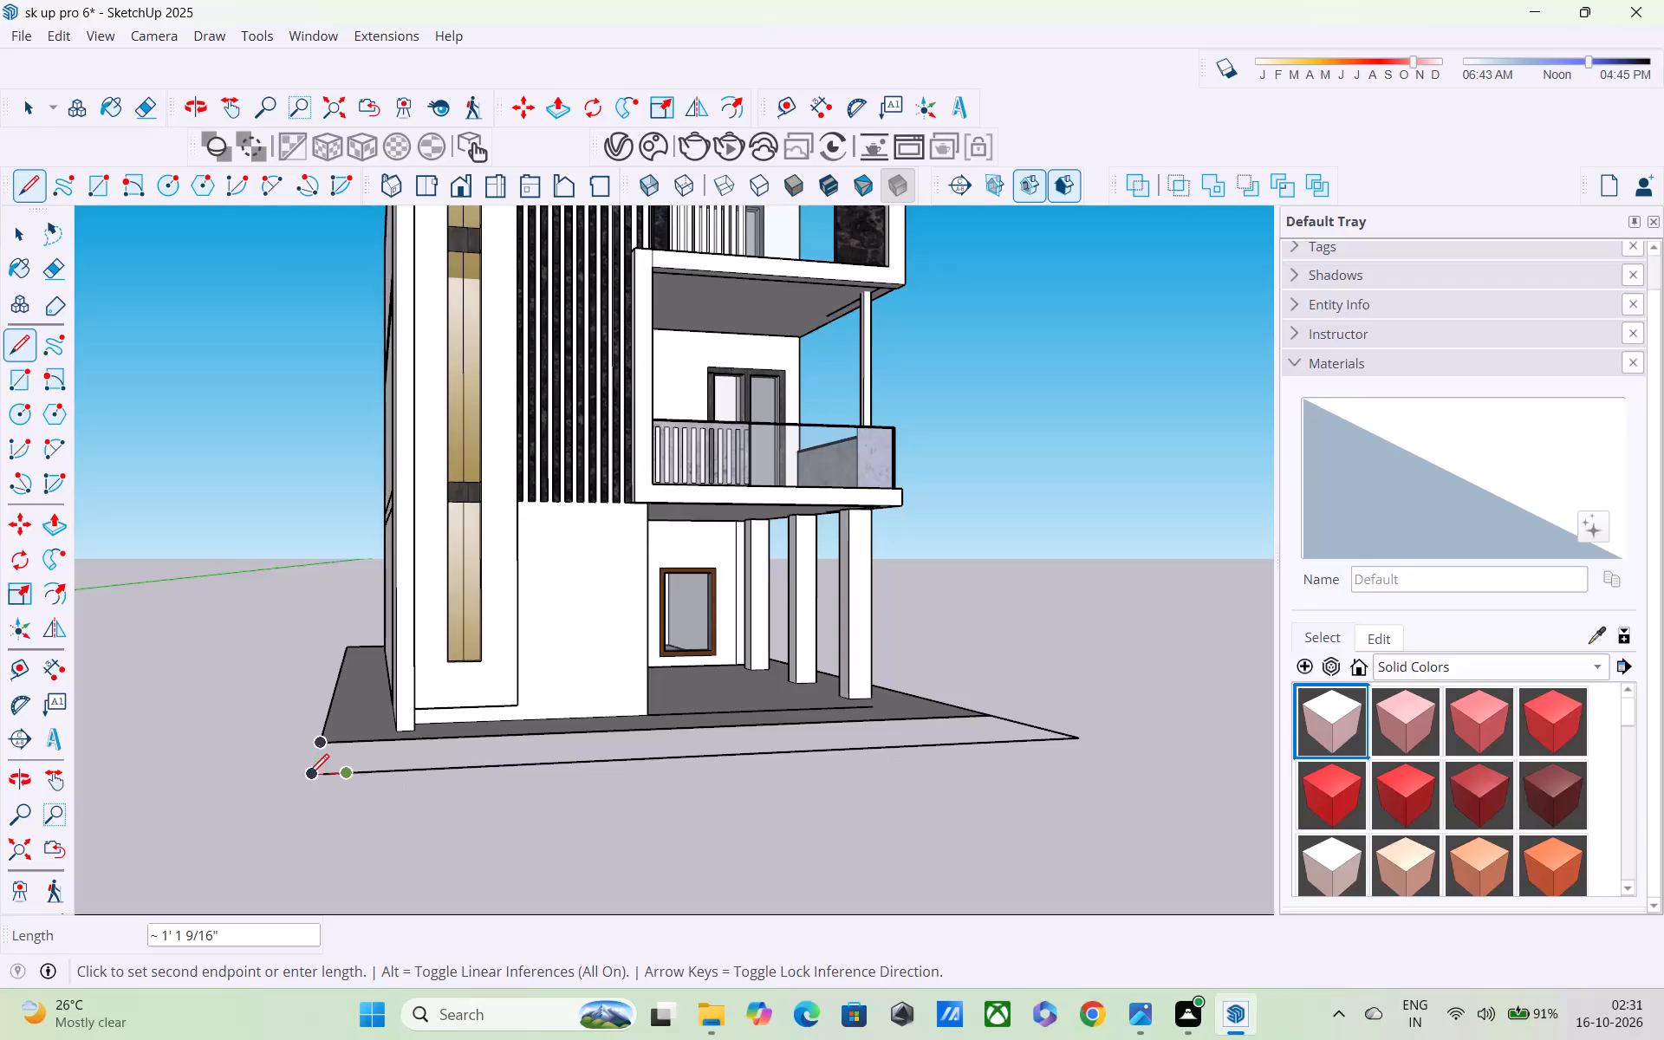
pyautogui.click(309, 777)
pyautogui.click(314, 751)
# Erase the old front edge line dividing the original ground slab from its new extension.
pyautogui.scroll(-4, 314, 750)
pyautogui.moveTo(380, 769); pyautogui.dragTo(369, 835, button='middle')
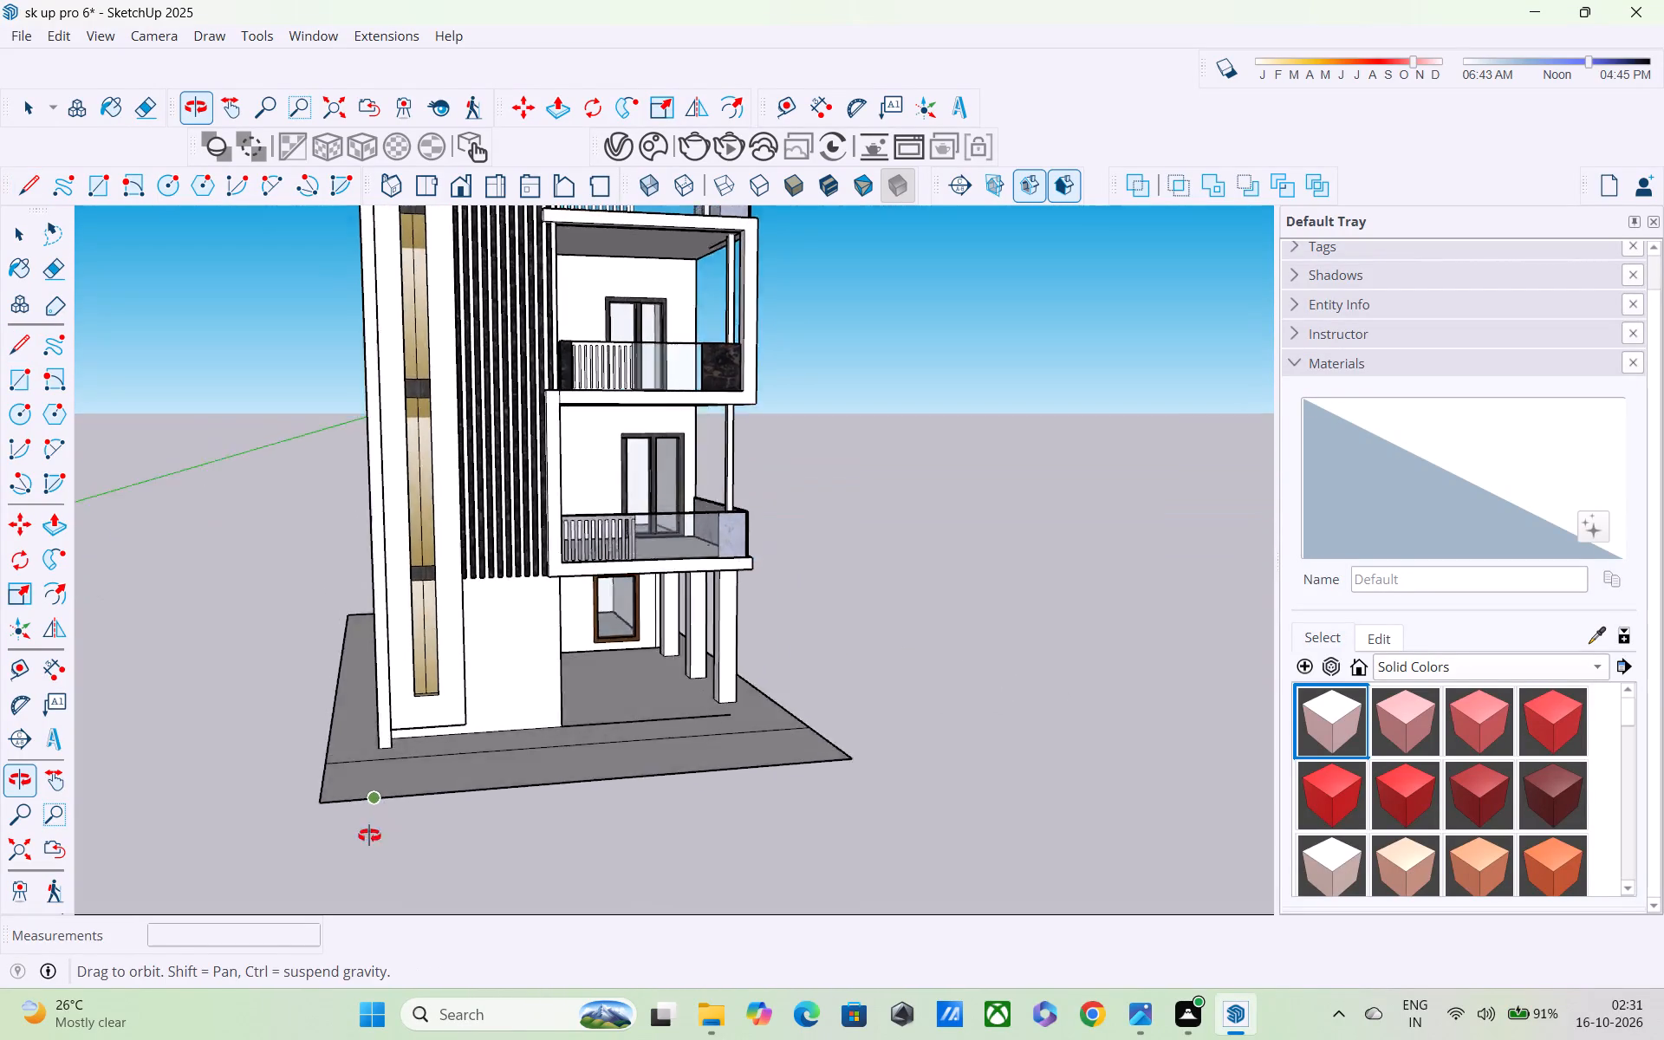
pyautogui.moveTo(369, 835); pyautogui.dragTo(274, 847, button='middle')
pyautogui.scroll(6, 391, 784)
pyautogui.press('space')
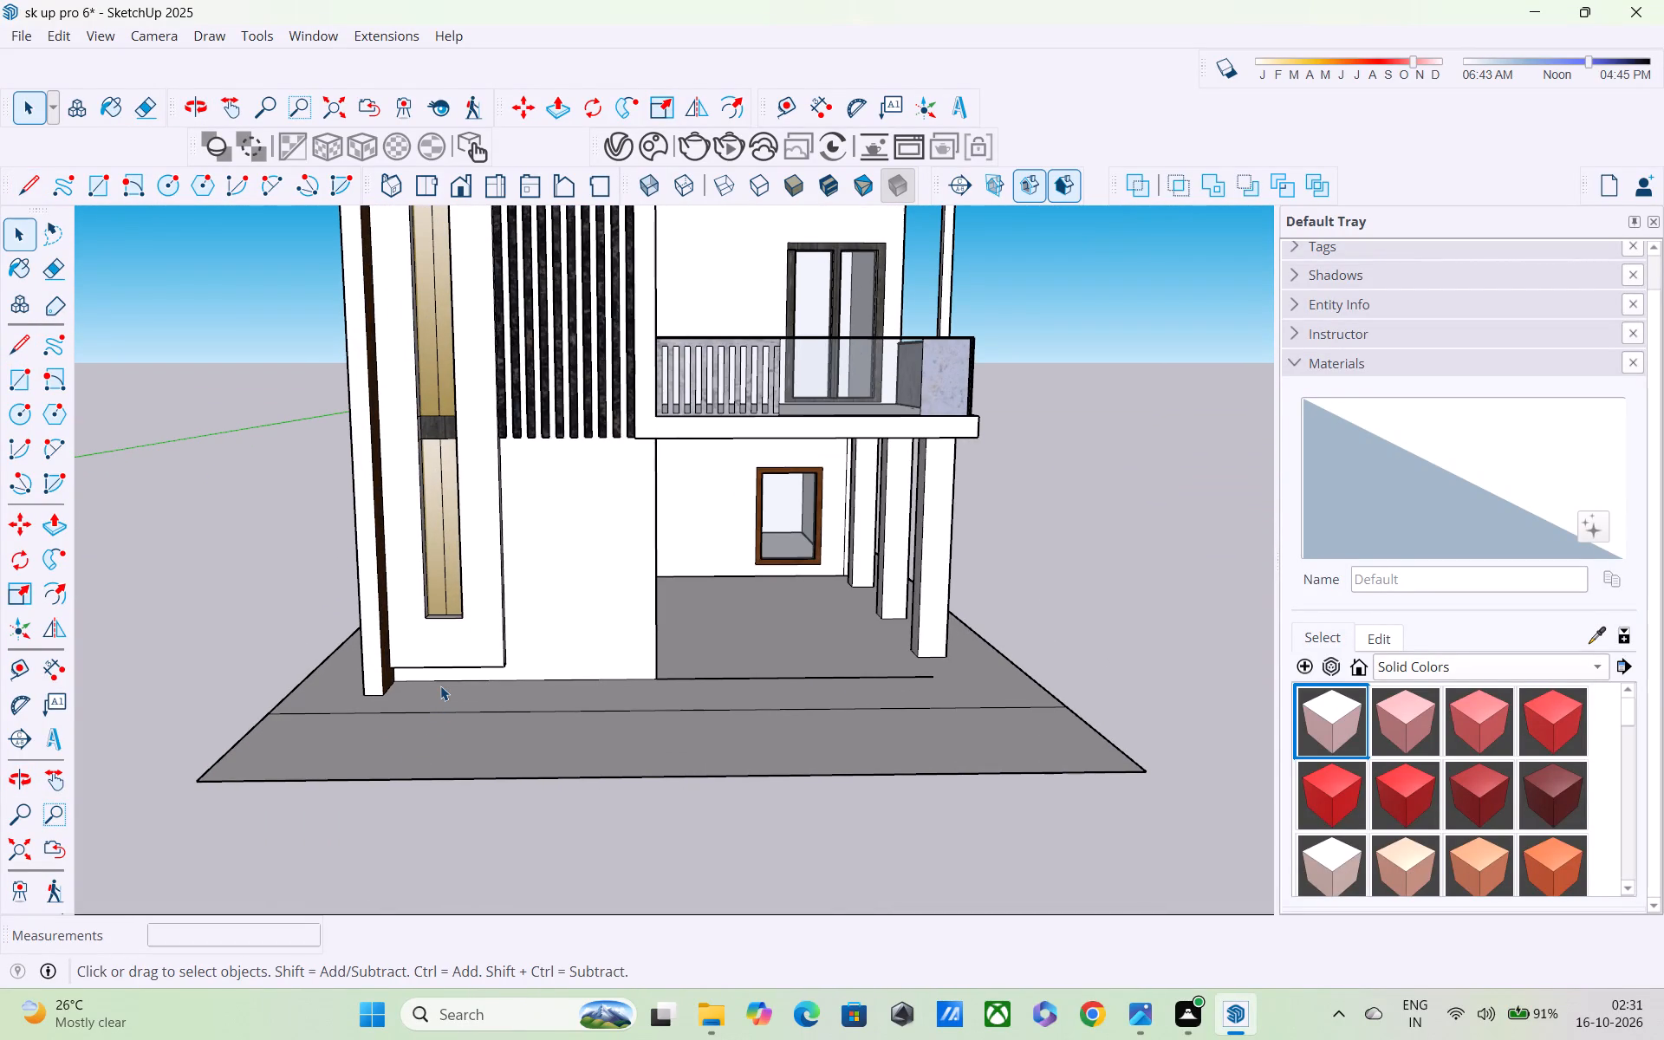
pyautogui.press('e')
pyautogui.scroll(5, 440, 686)
pyautogui.click(445, 738)
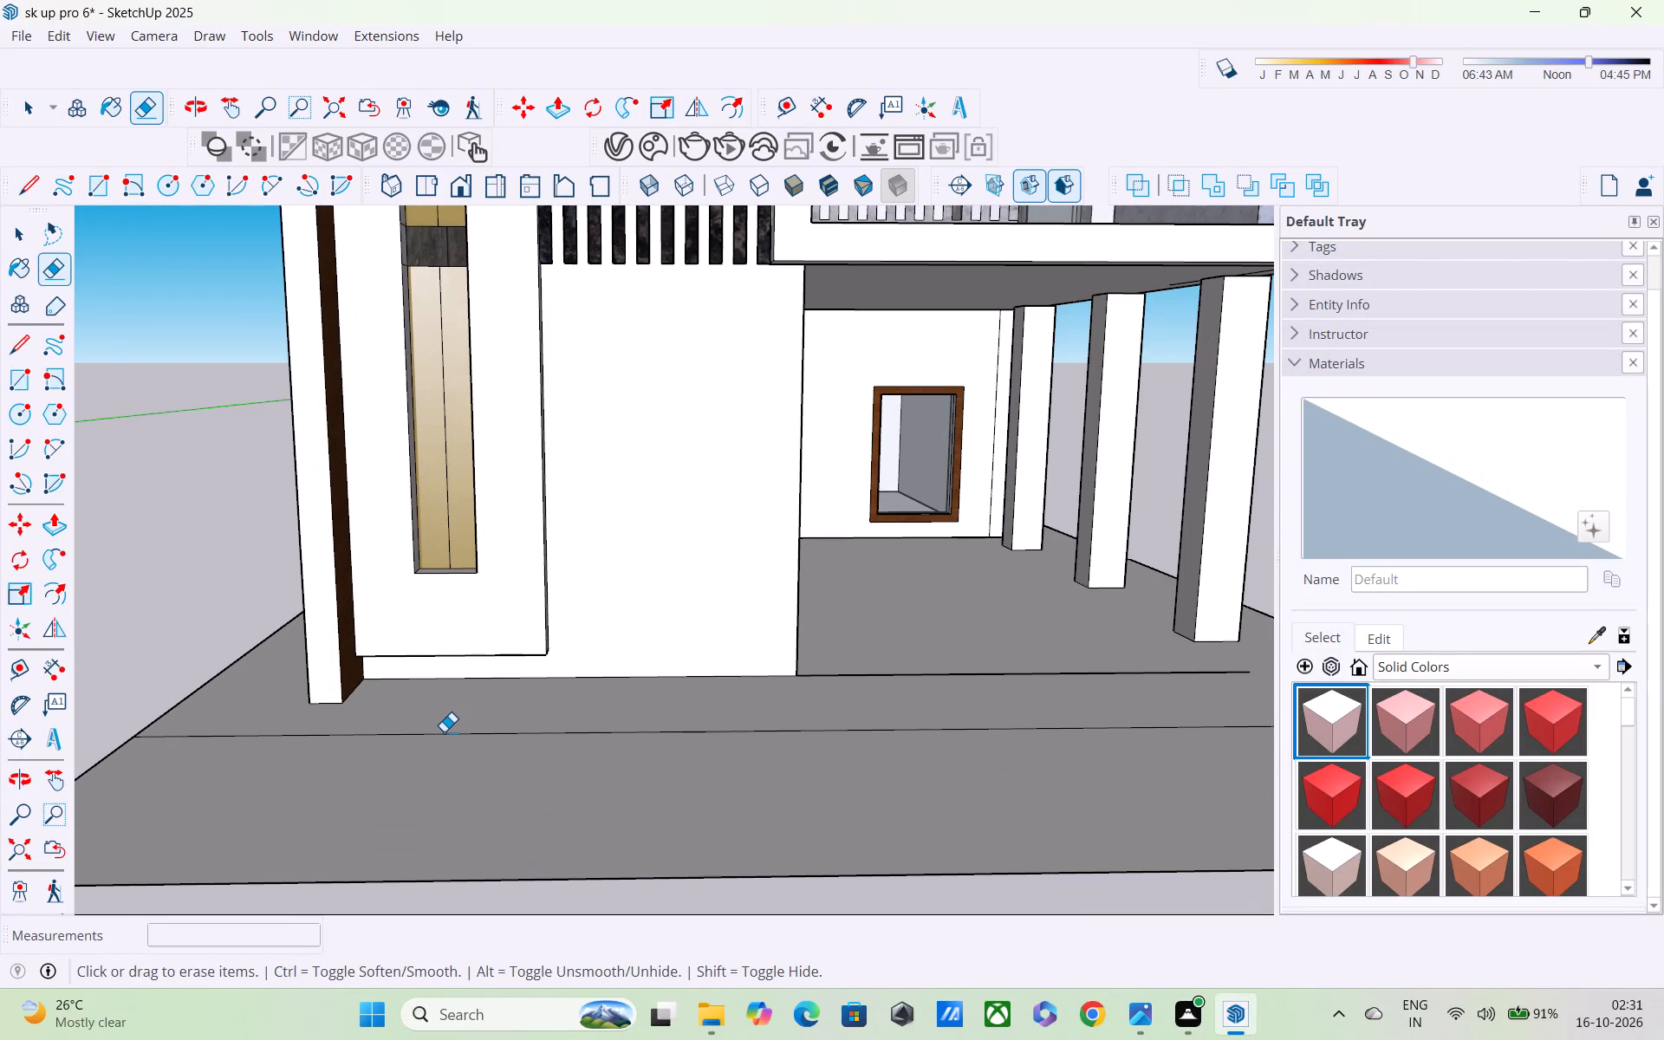
pyautogui.click(444, 731)
pyautogui.click(443, 734)
# Erase the leftover line on the ground slab running from the front wall's corner across the parking area.
pyautogui.scroll(-6, 441, 732)
pyautogui.moveTo(454, 811); pyautogui.dragTo(454, 812, button='middle')
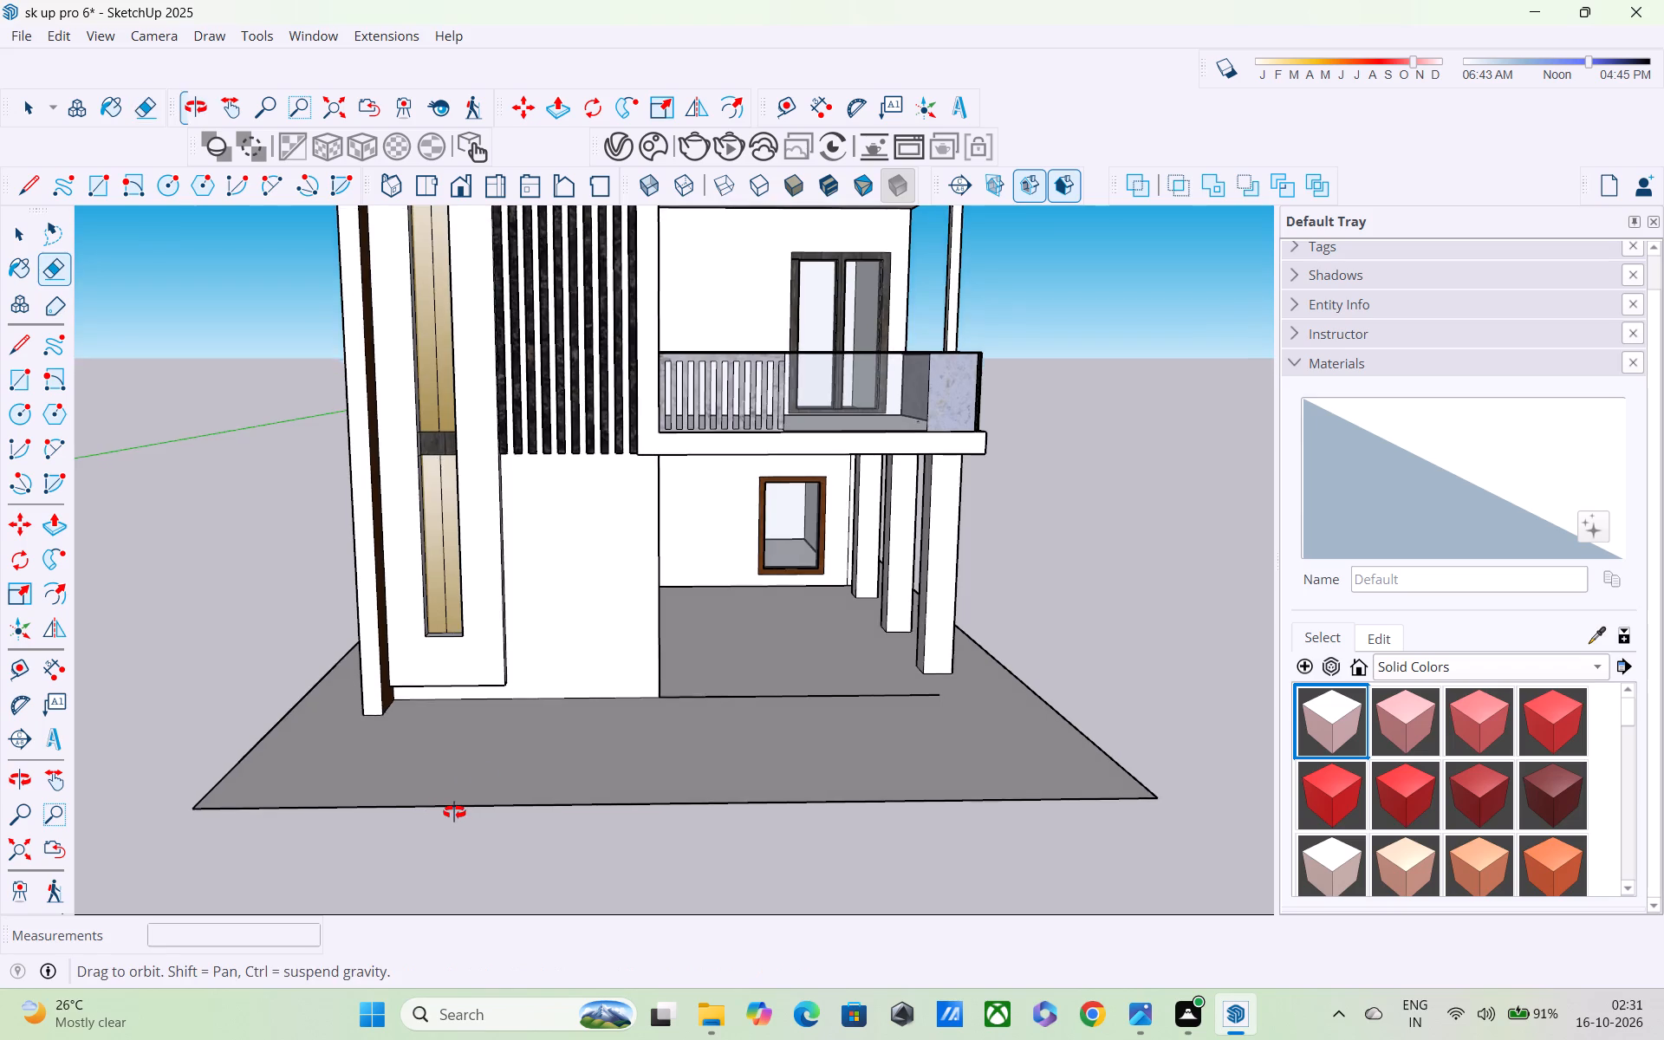
pyautogui.moveTo(454, 812); pyautogui.dragTo(466, 801, button='middle')
pyautogui.moveTo(744, 721); pyautogui.dragTo(730, 807, button='middle')
pyautogui.scroll(6, 759, 722)
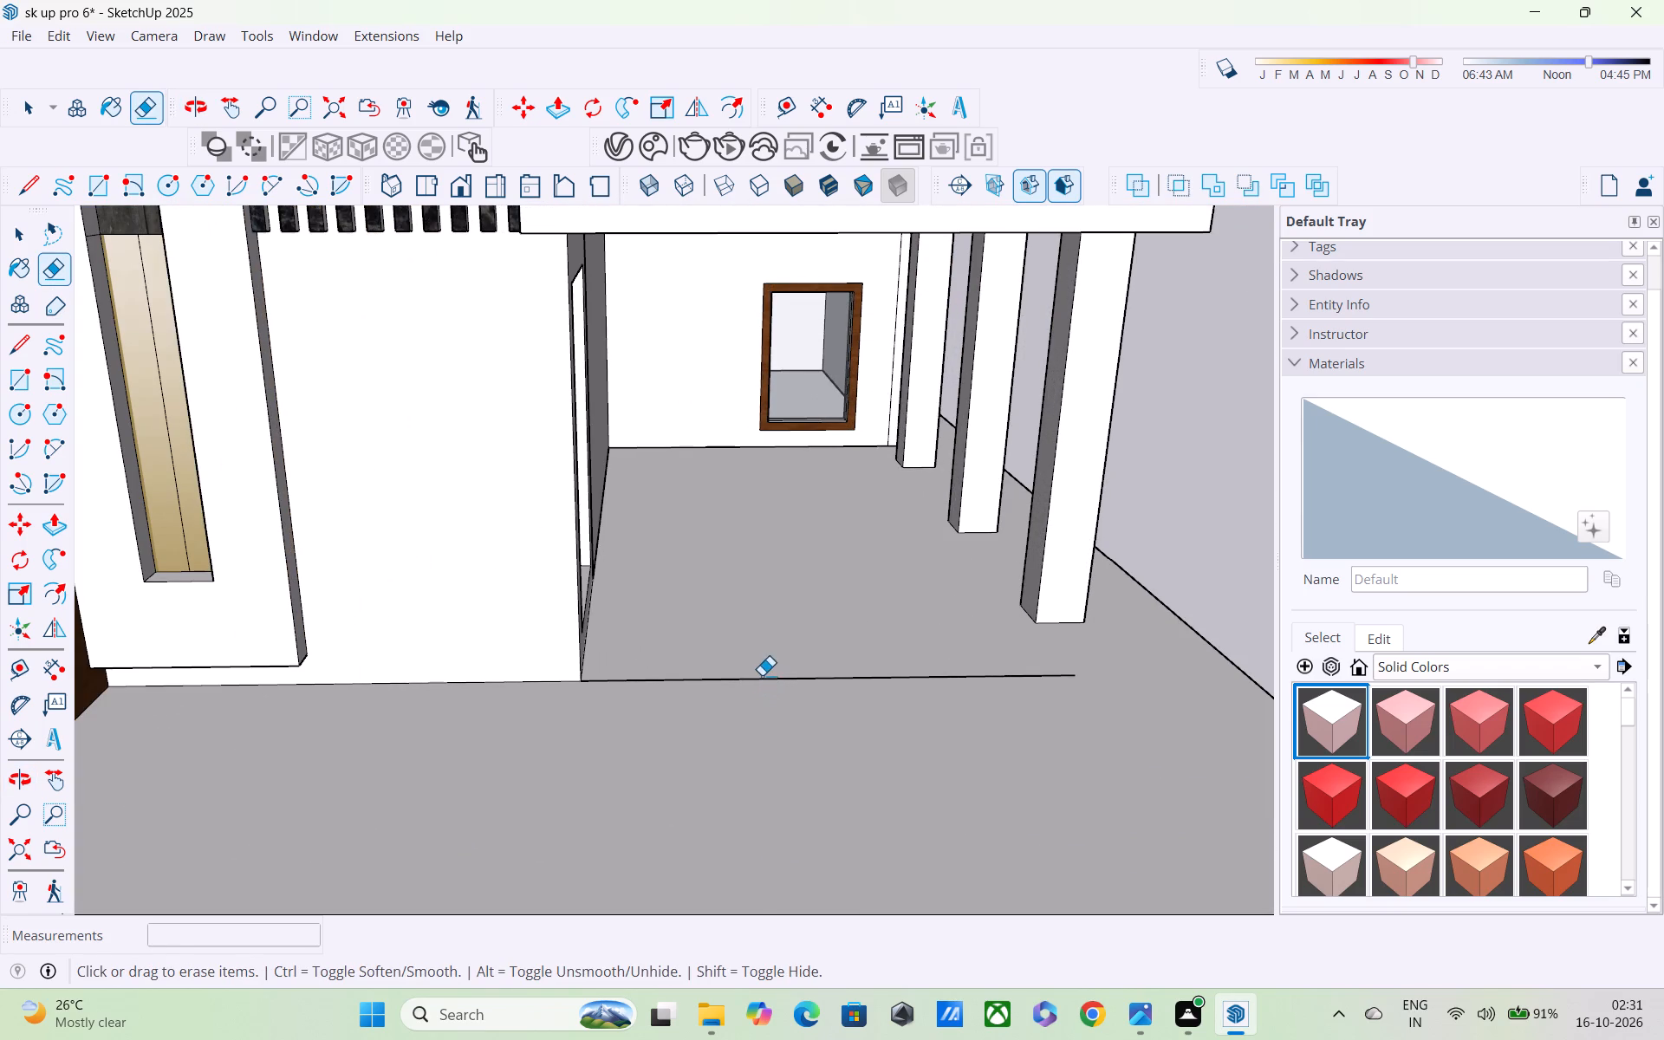
pyautogui.click(756, 682)
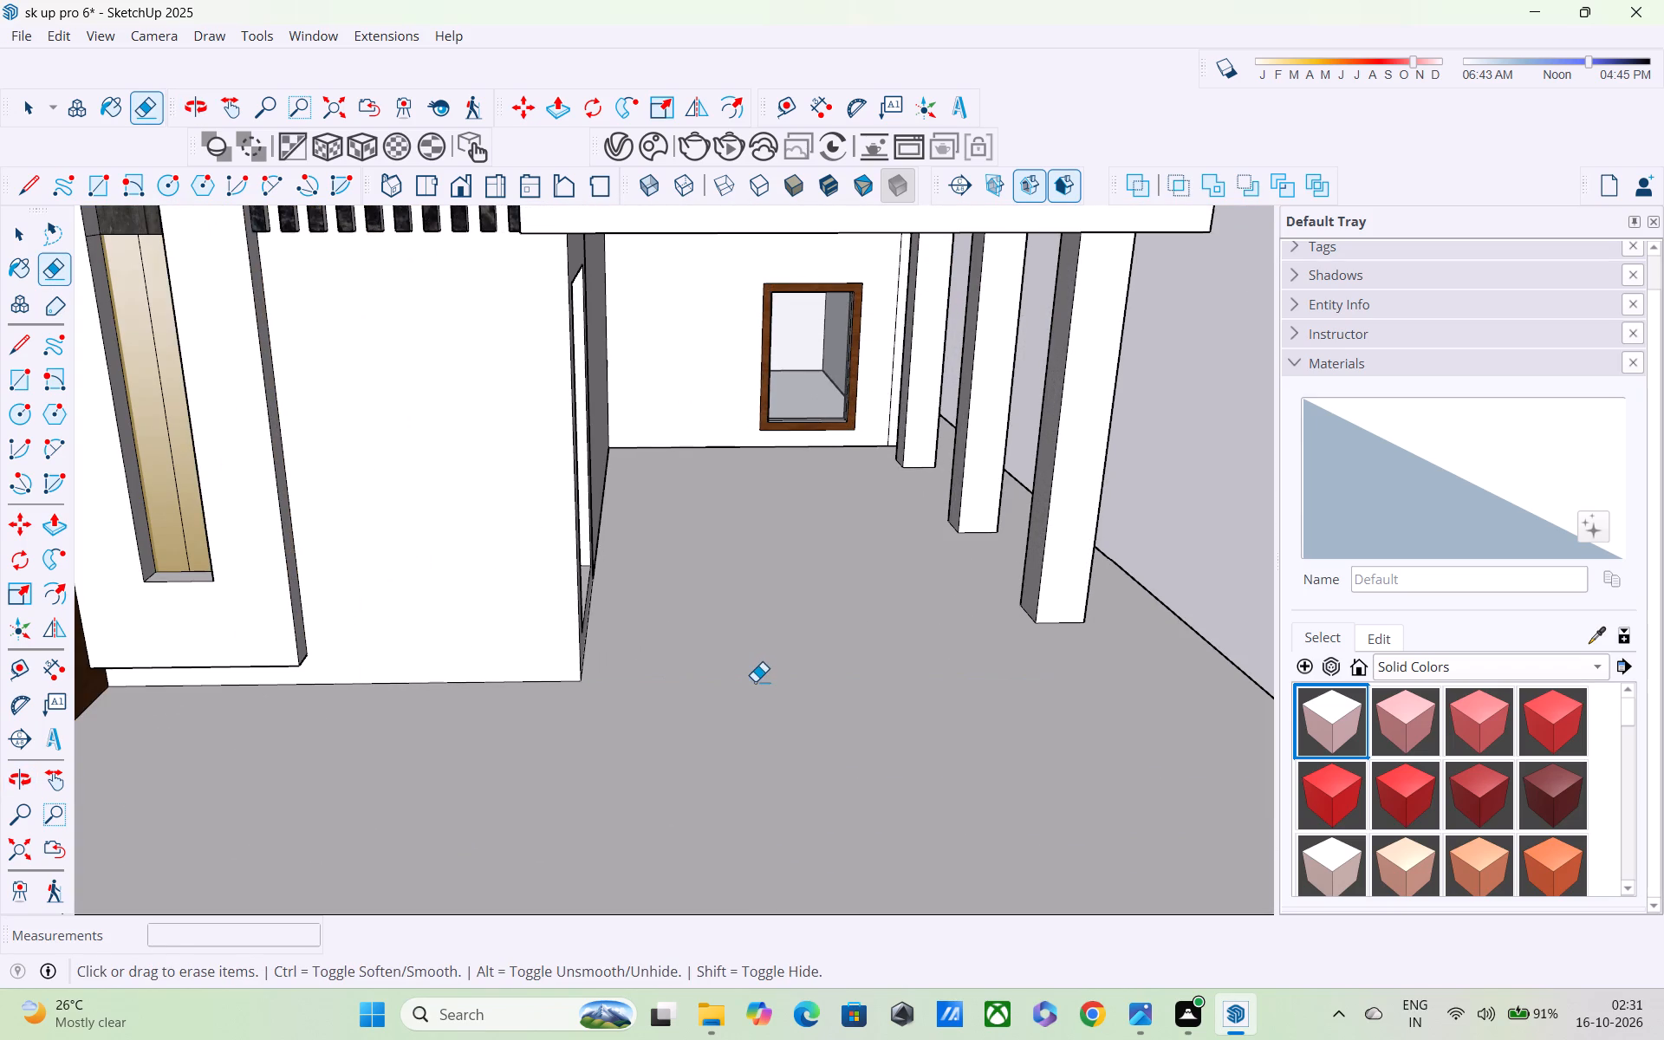
# Place a guide parallel to the extended slab's front edge, about 3 1/2 feet in towards the building.
pyautogui.scroll(-5, 752, 667)
pyautogui.moveTo(751, 666); pyautogui.dragTo(308, 663, button='middle')
pyautogui.scroll(1, 322, 660)
pyautogui.scroll(-5, 379, 660)
pyautogui.scroll(1, 381, 658)
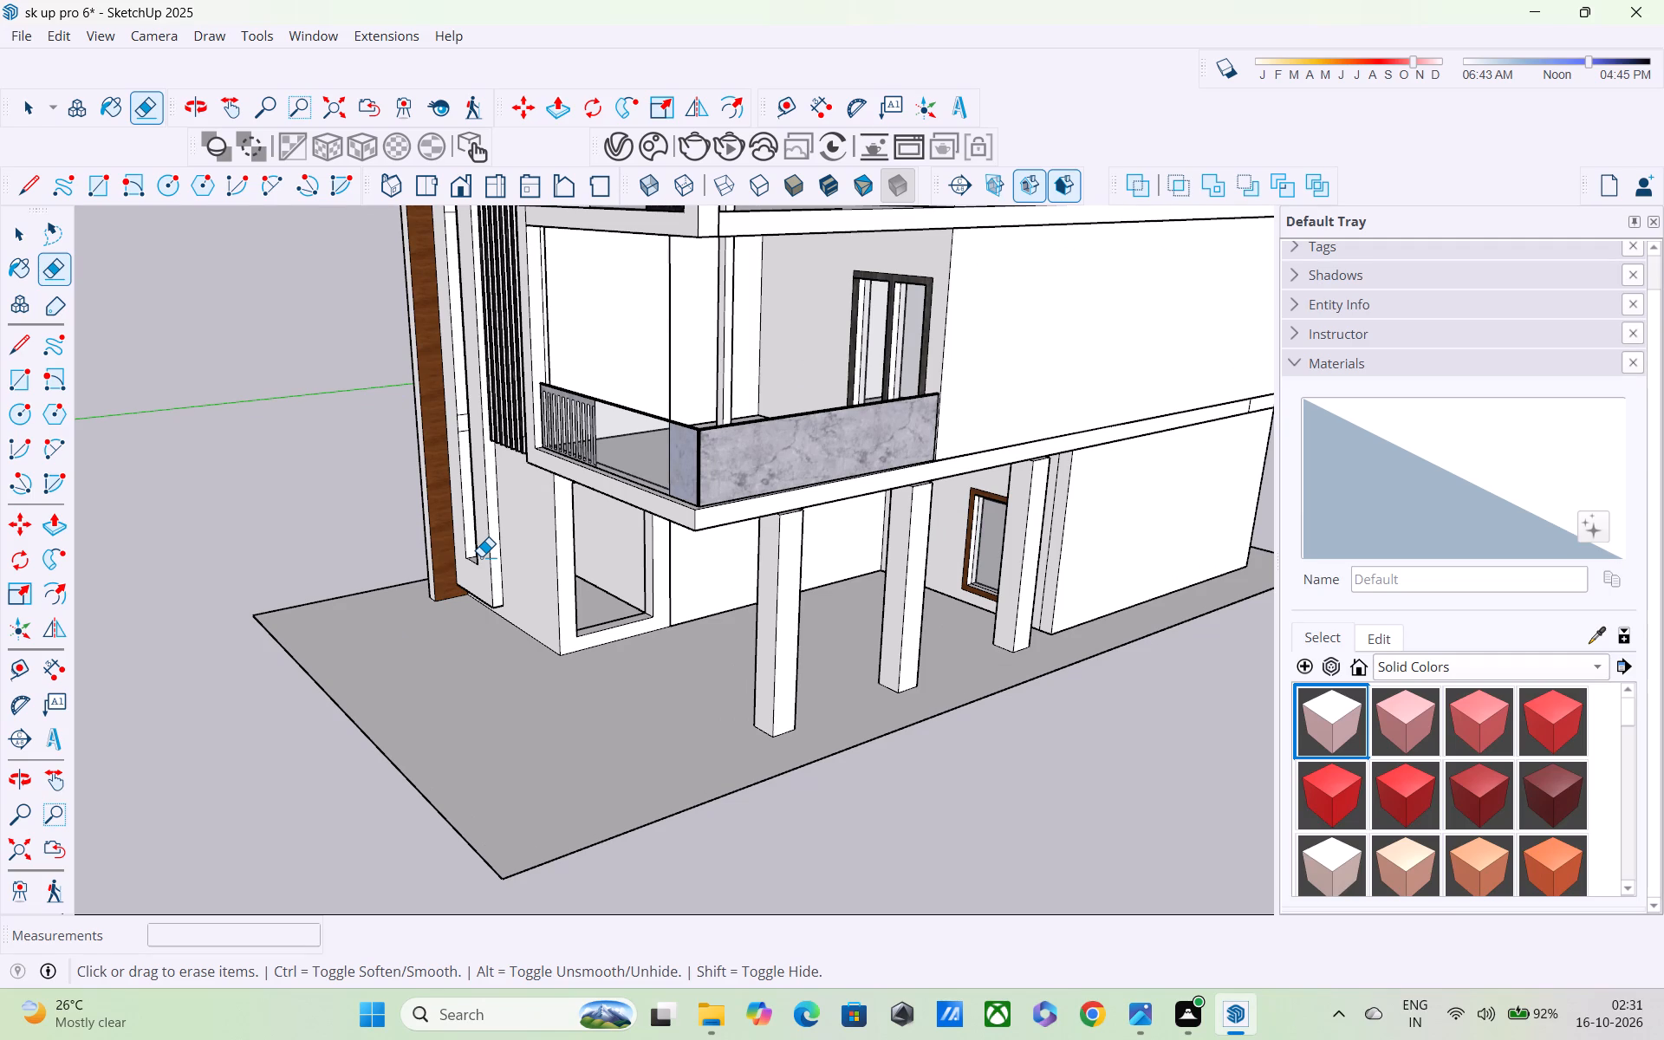
pyautogui.moveTo(452, 545); pyautogui.dragTo(373, 803, button='middle')
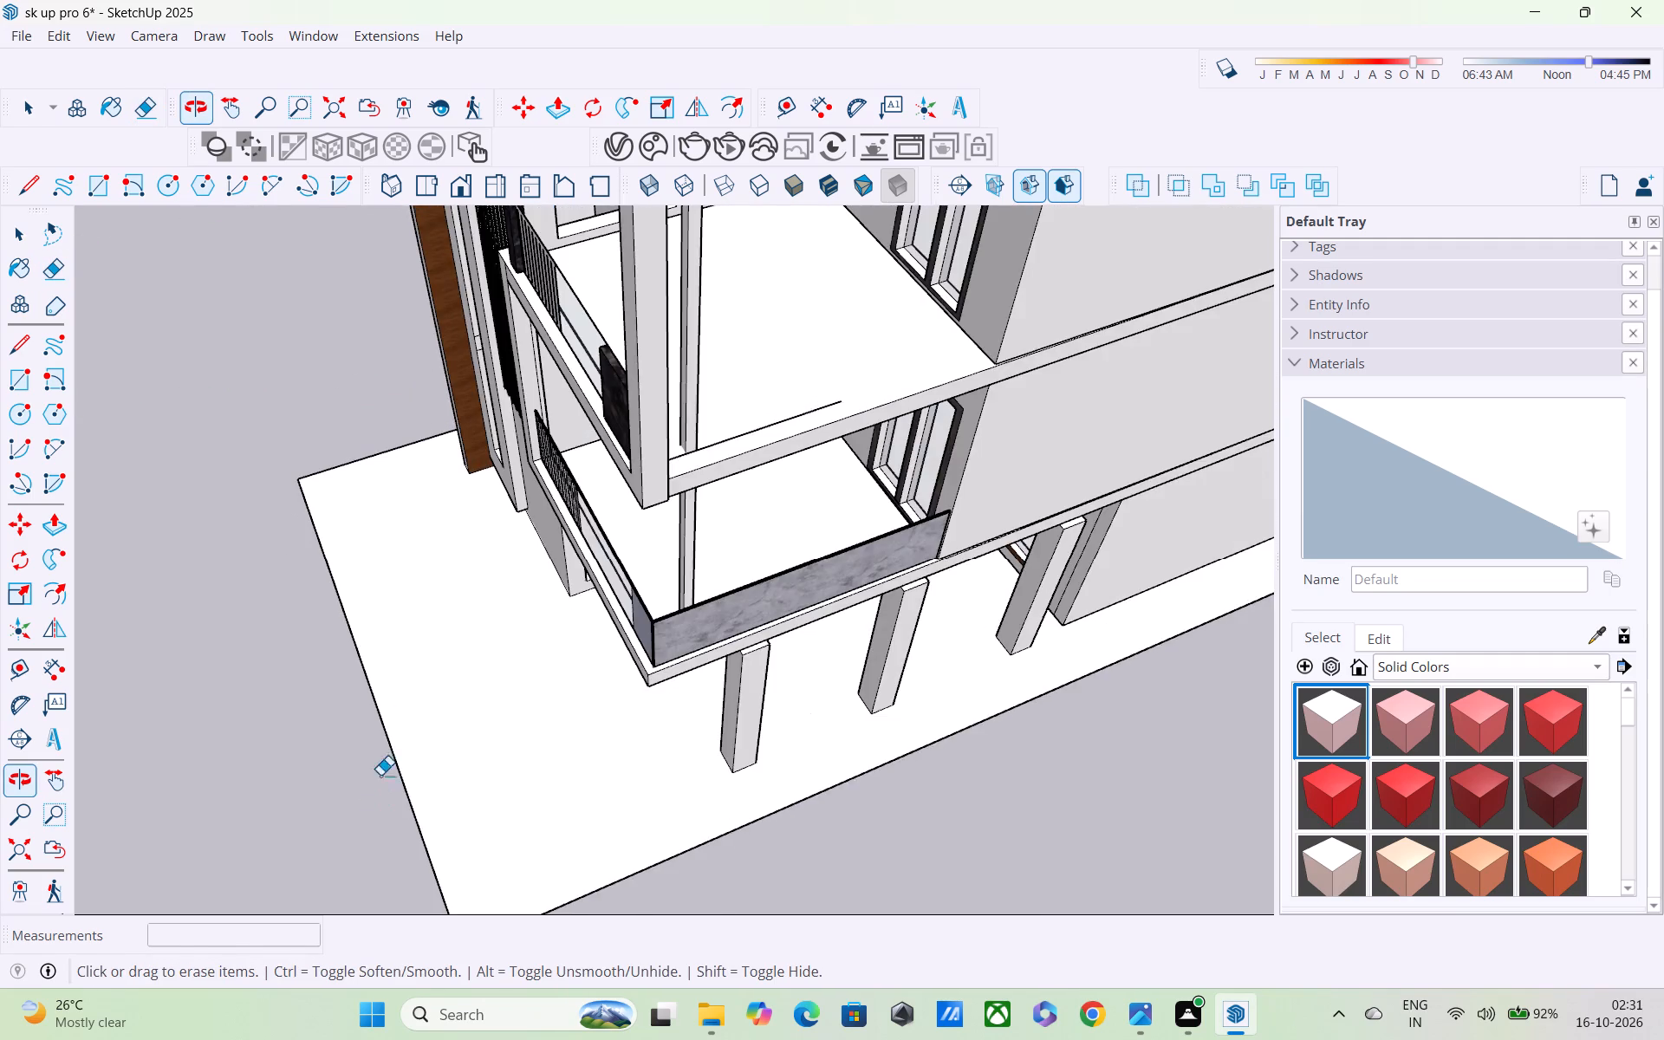
pyautogui.scroll(2, 398, 706)
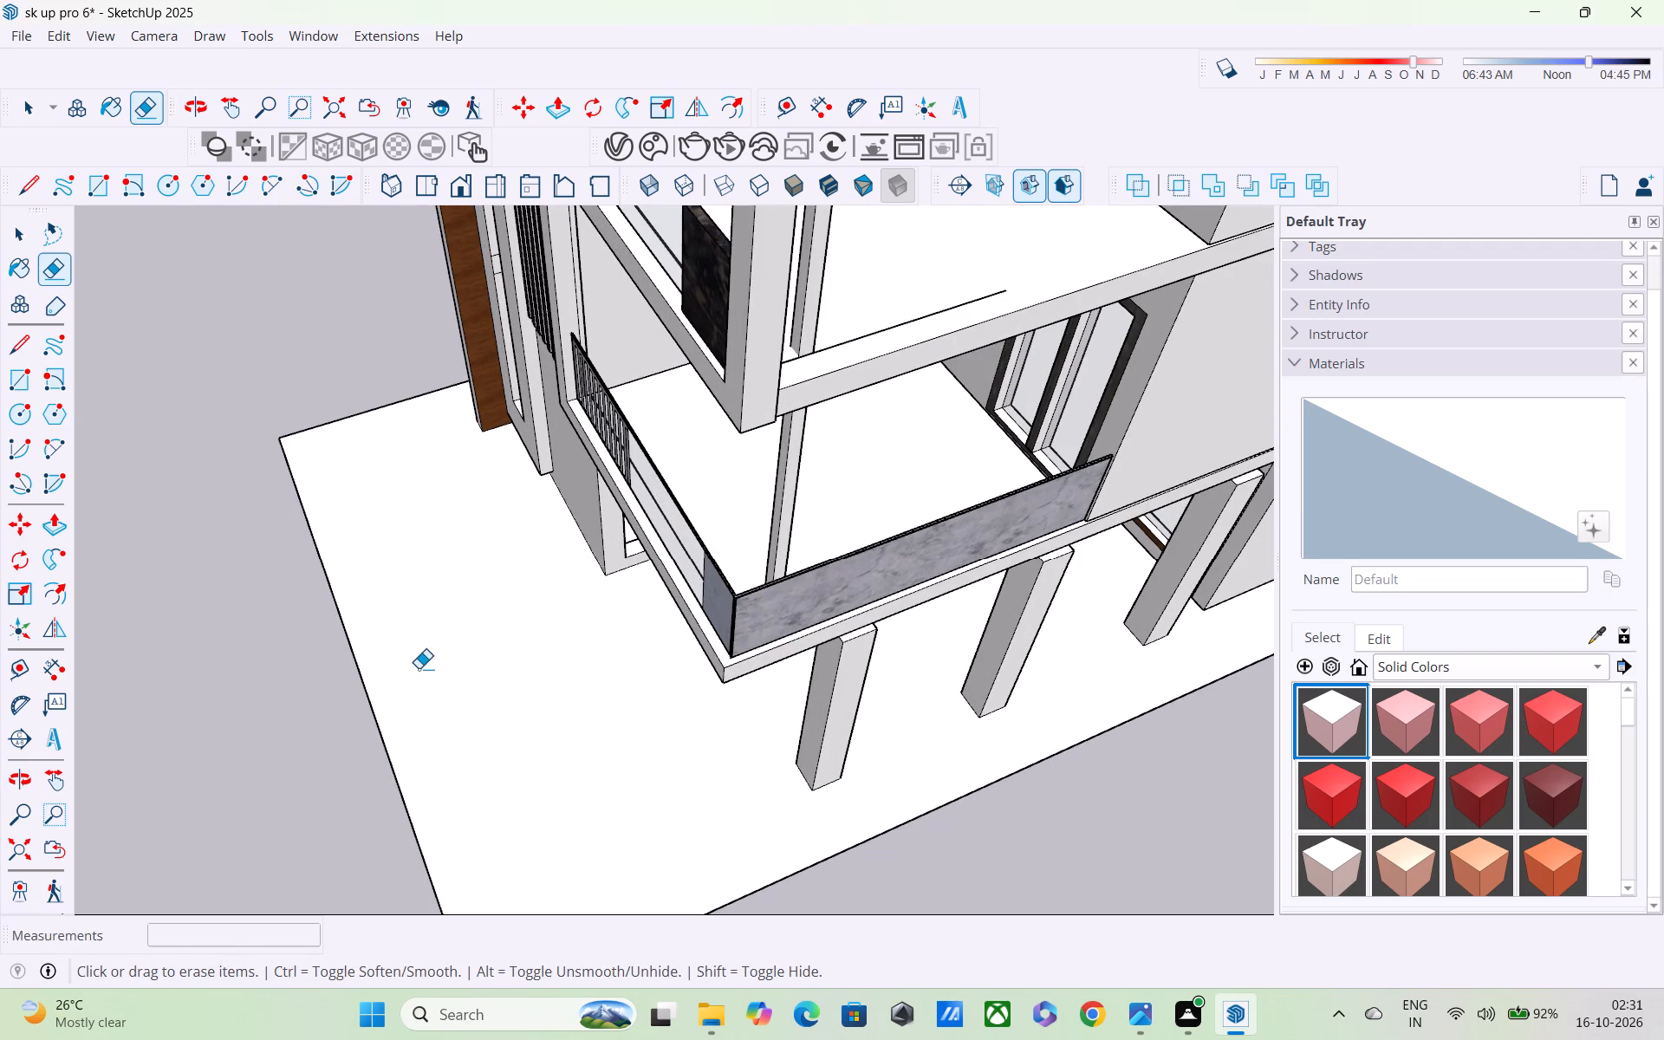
pyautogui.press('t')
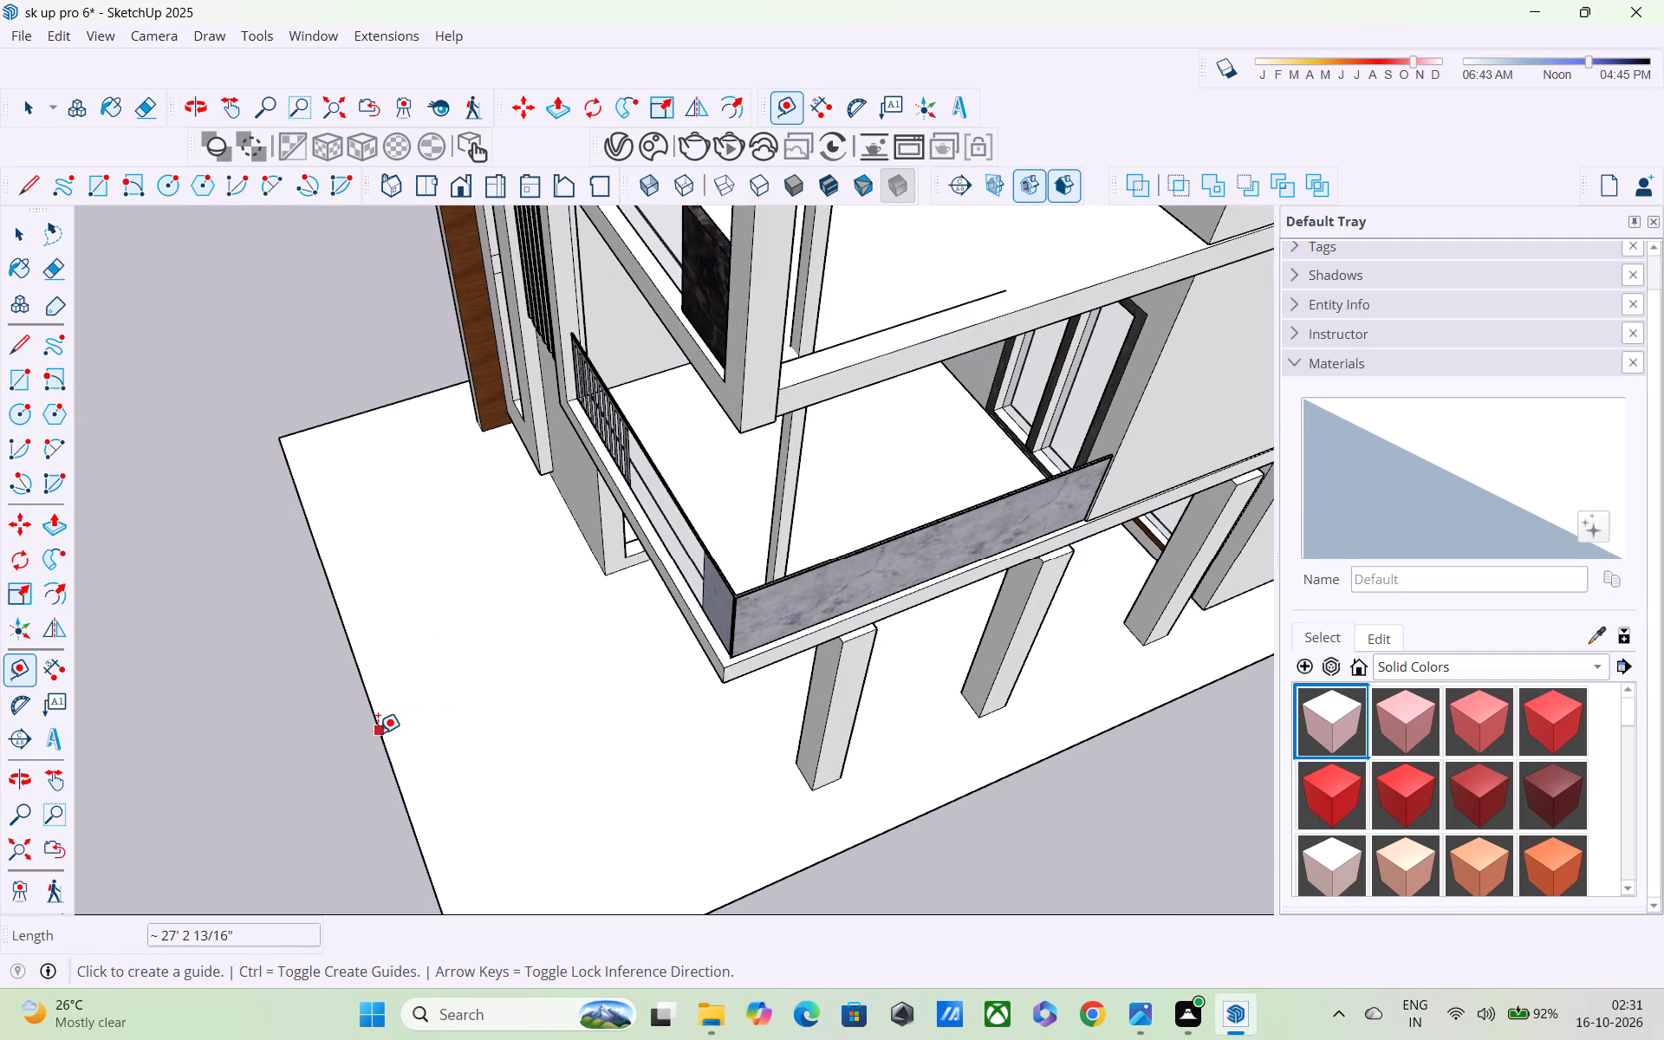
pyautogui.click(378, 733)
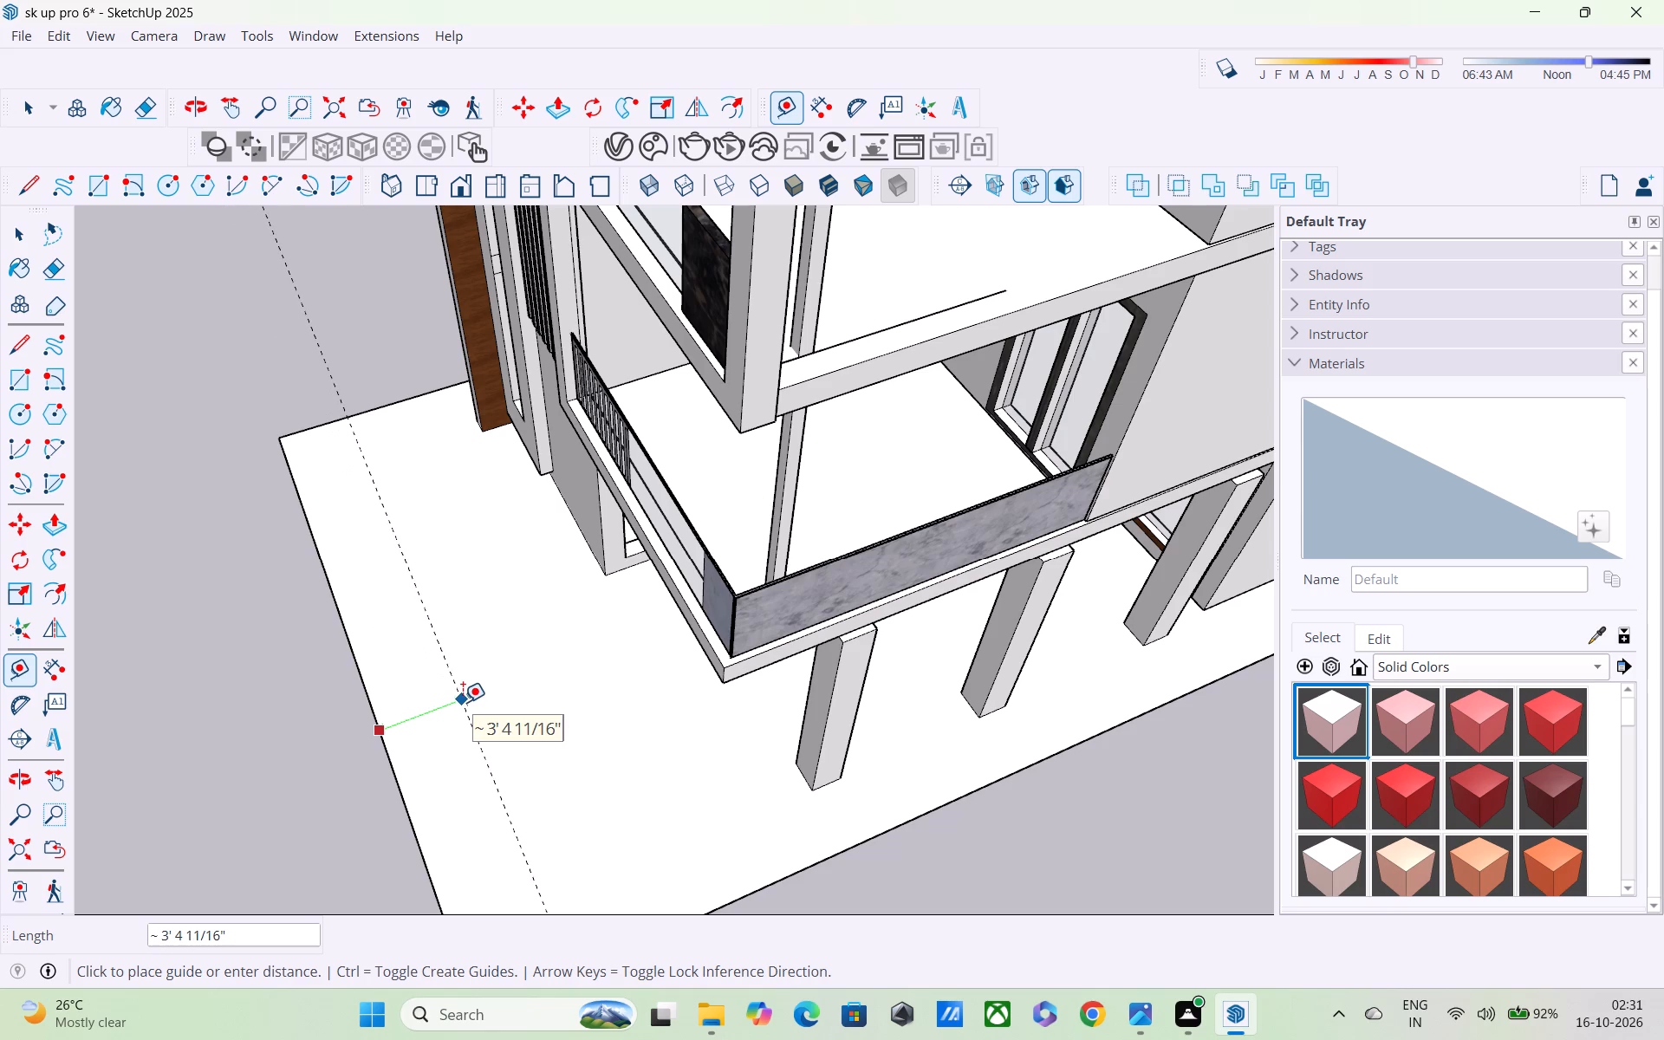
pyautogui.click(470, 695)
# Place a second parallel guide 9" from the first one, on the building side.
pyautogui.click(470, 695)
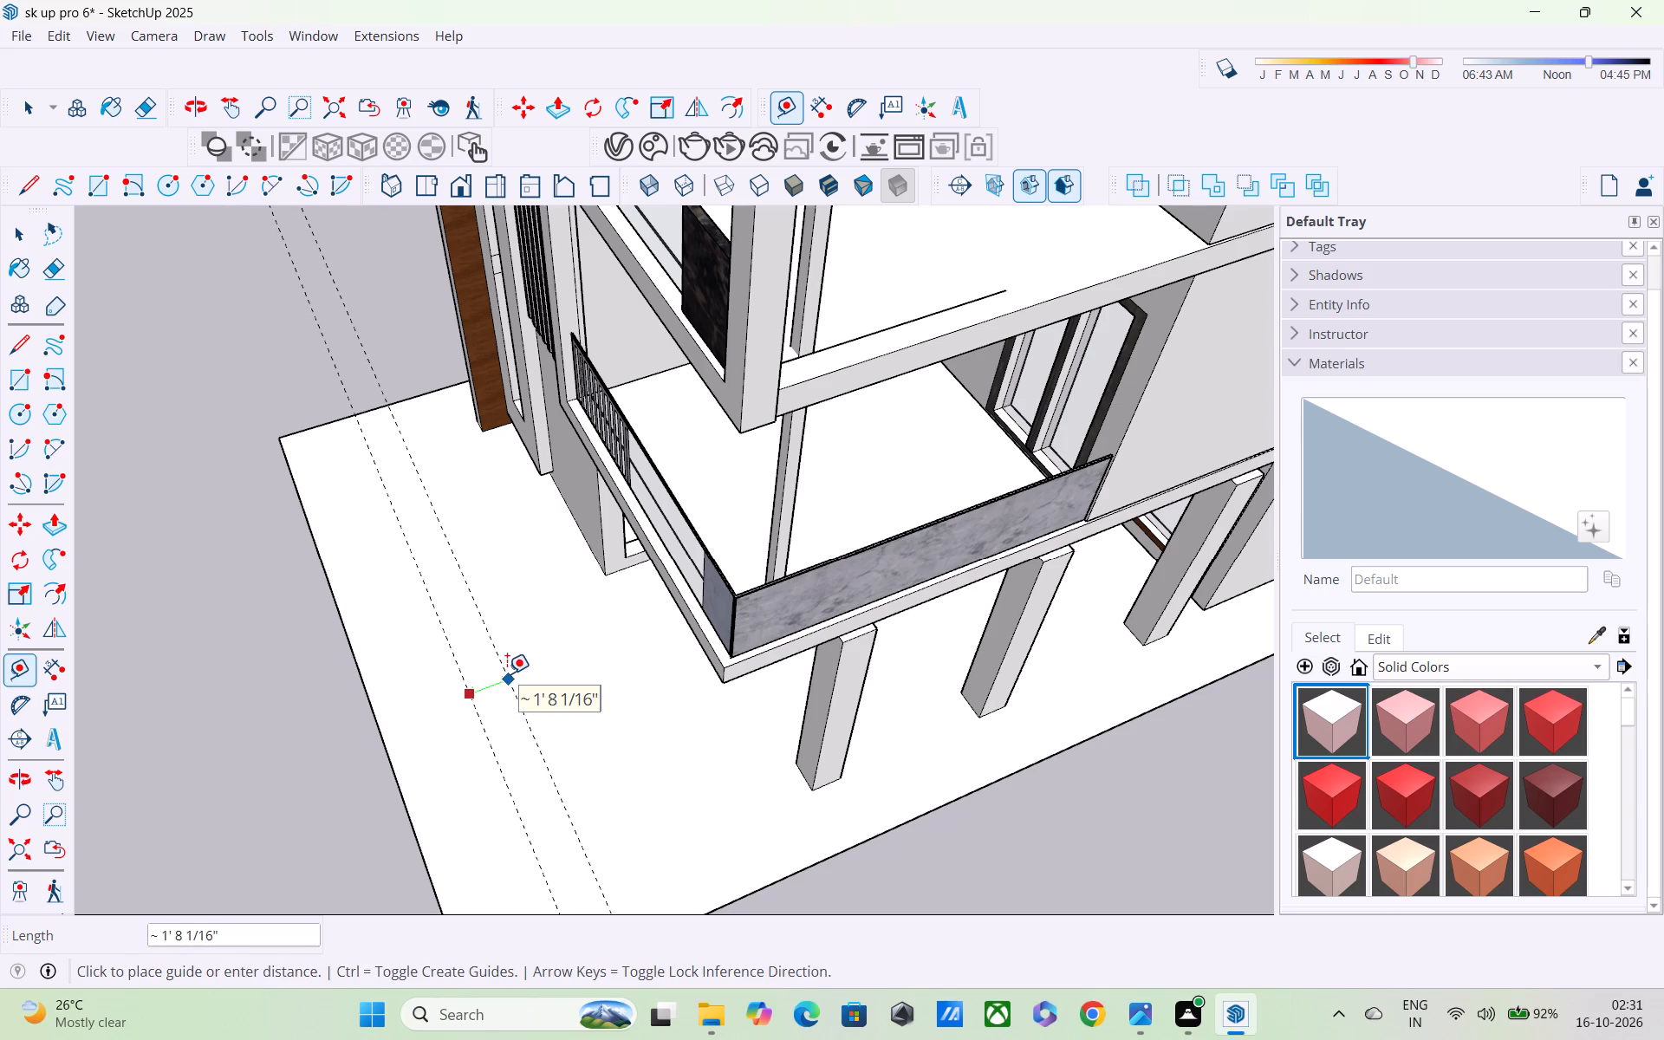
pyautogui.write('9"')
pyautogui.press('Return')
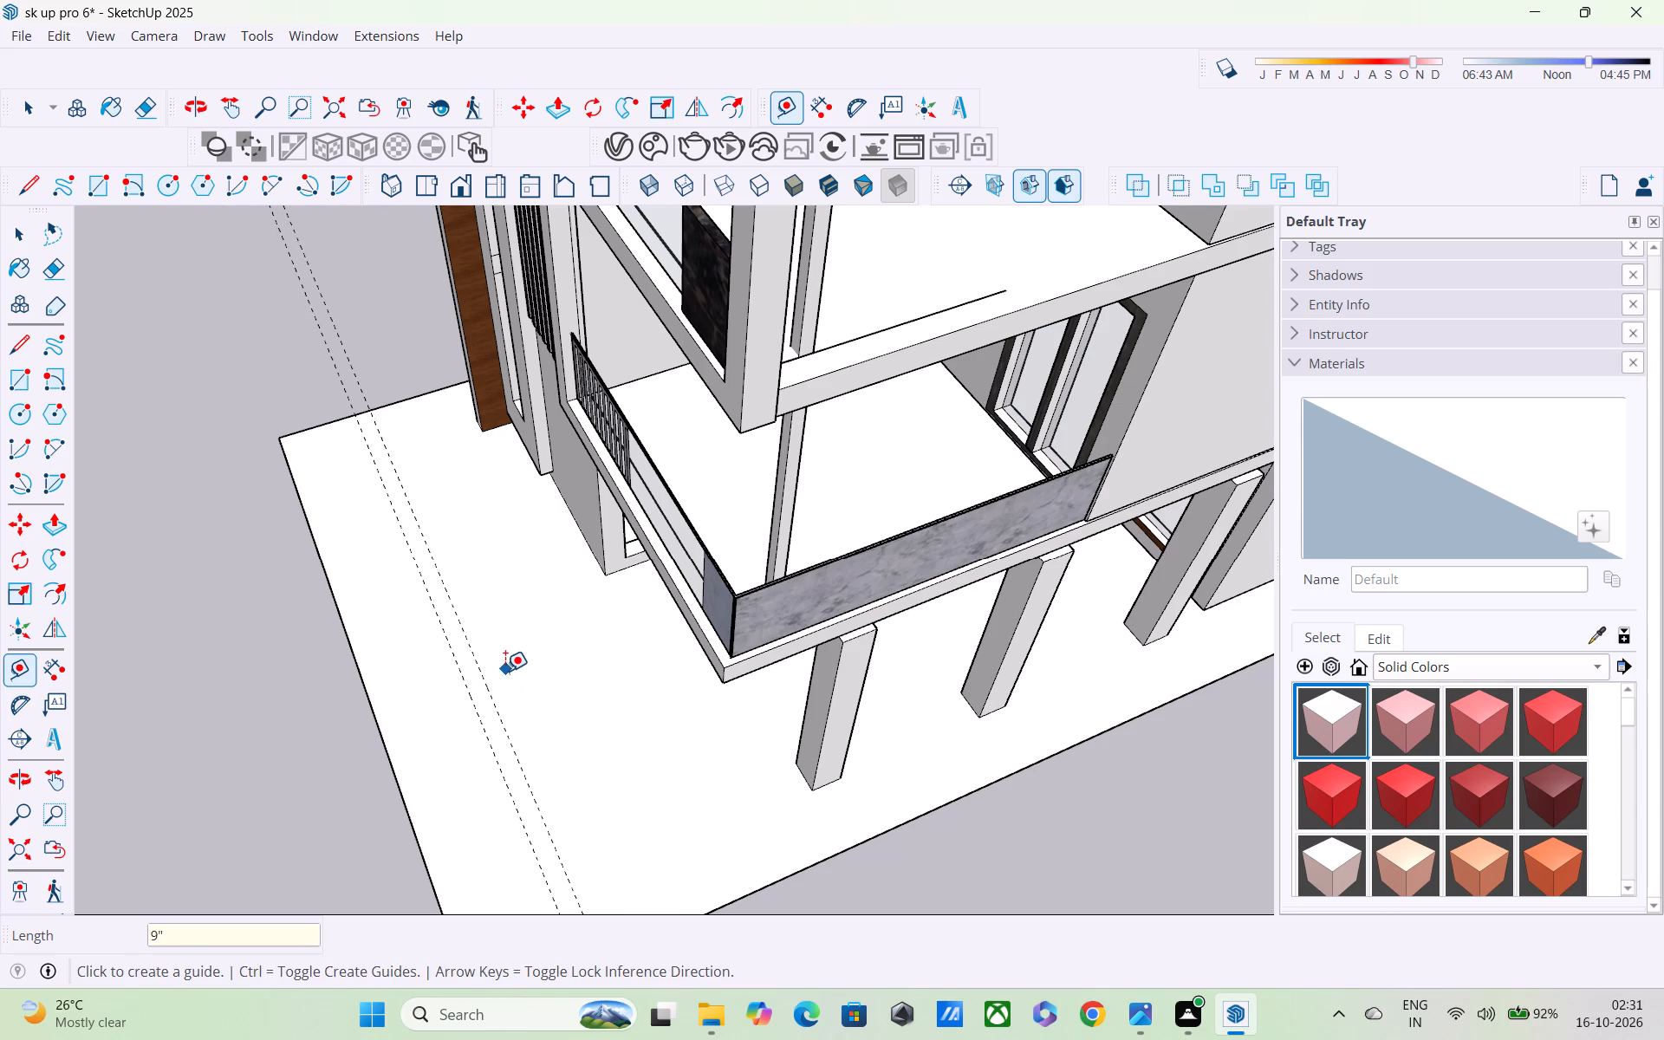
pyautogui.press("'")
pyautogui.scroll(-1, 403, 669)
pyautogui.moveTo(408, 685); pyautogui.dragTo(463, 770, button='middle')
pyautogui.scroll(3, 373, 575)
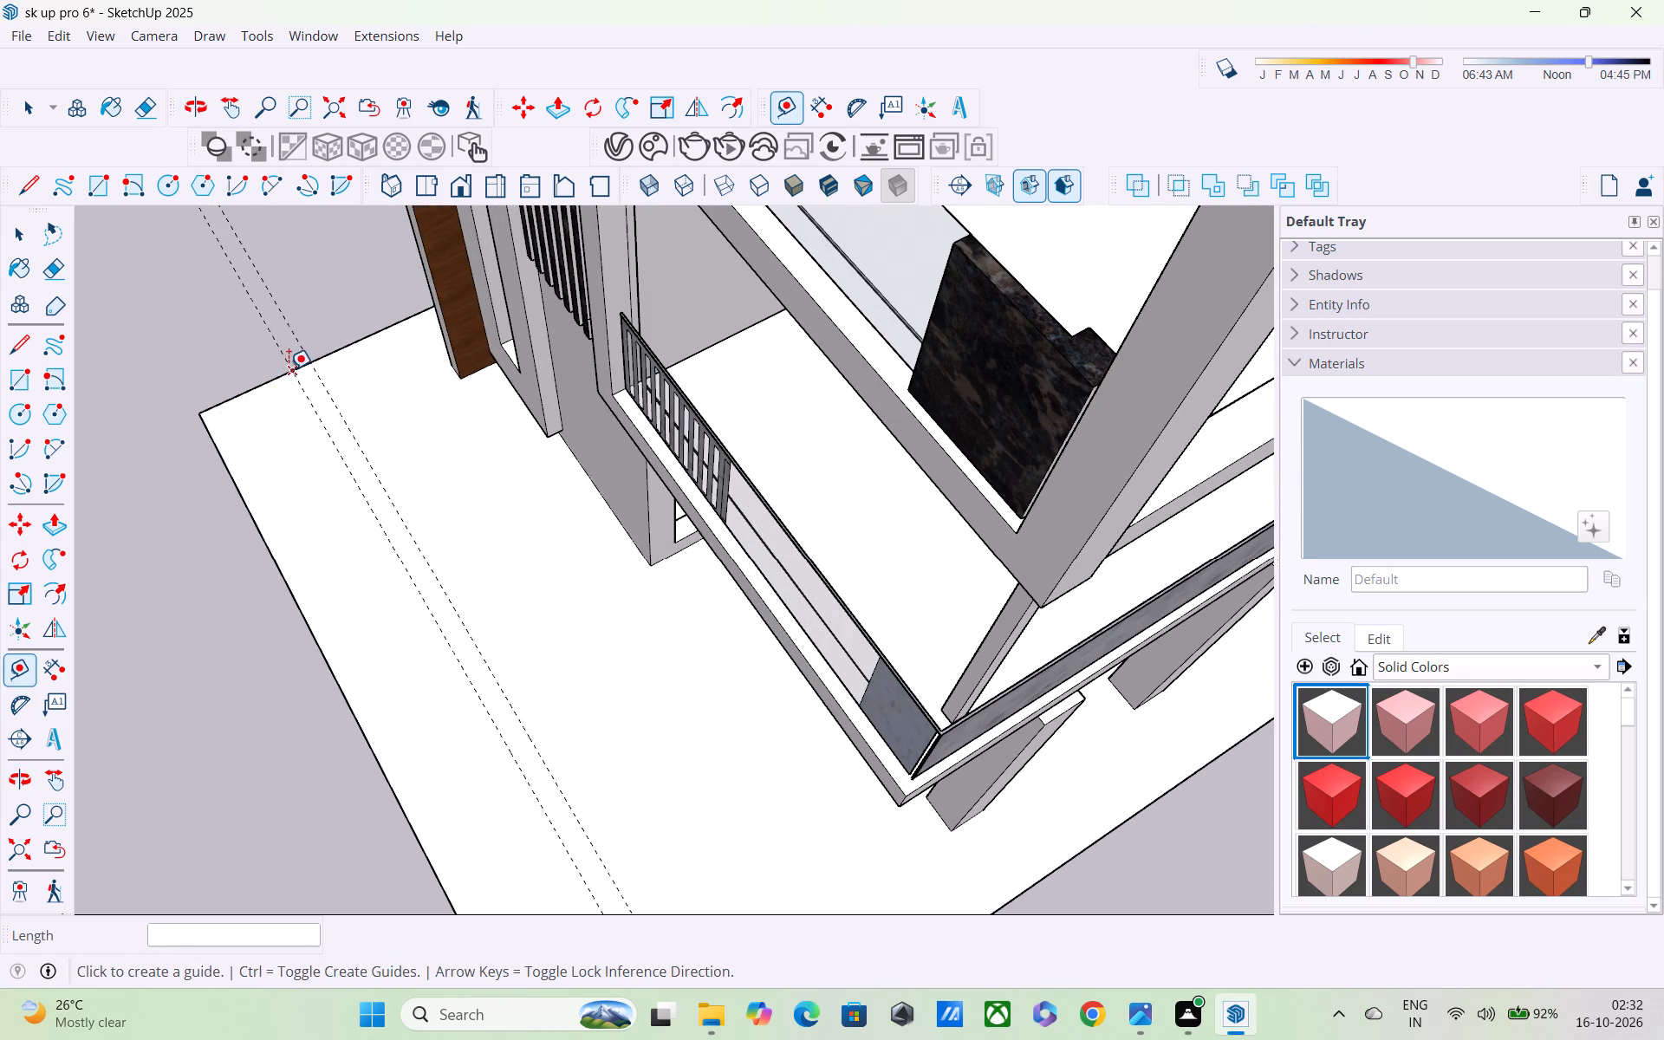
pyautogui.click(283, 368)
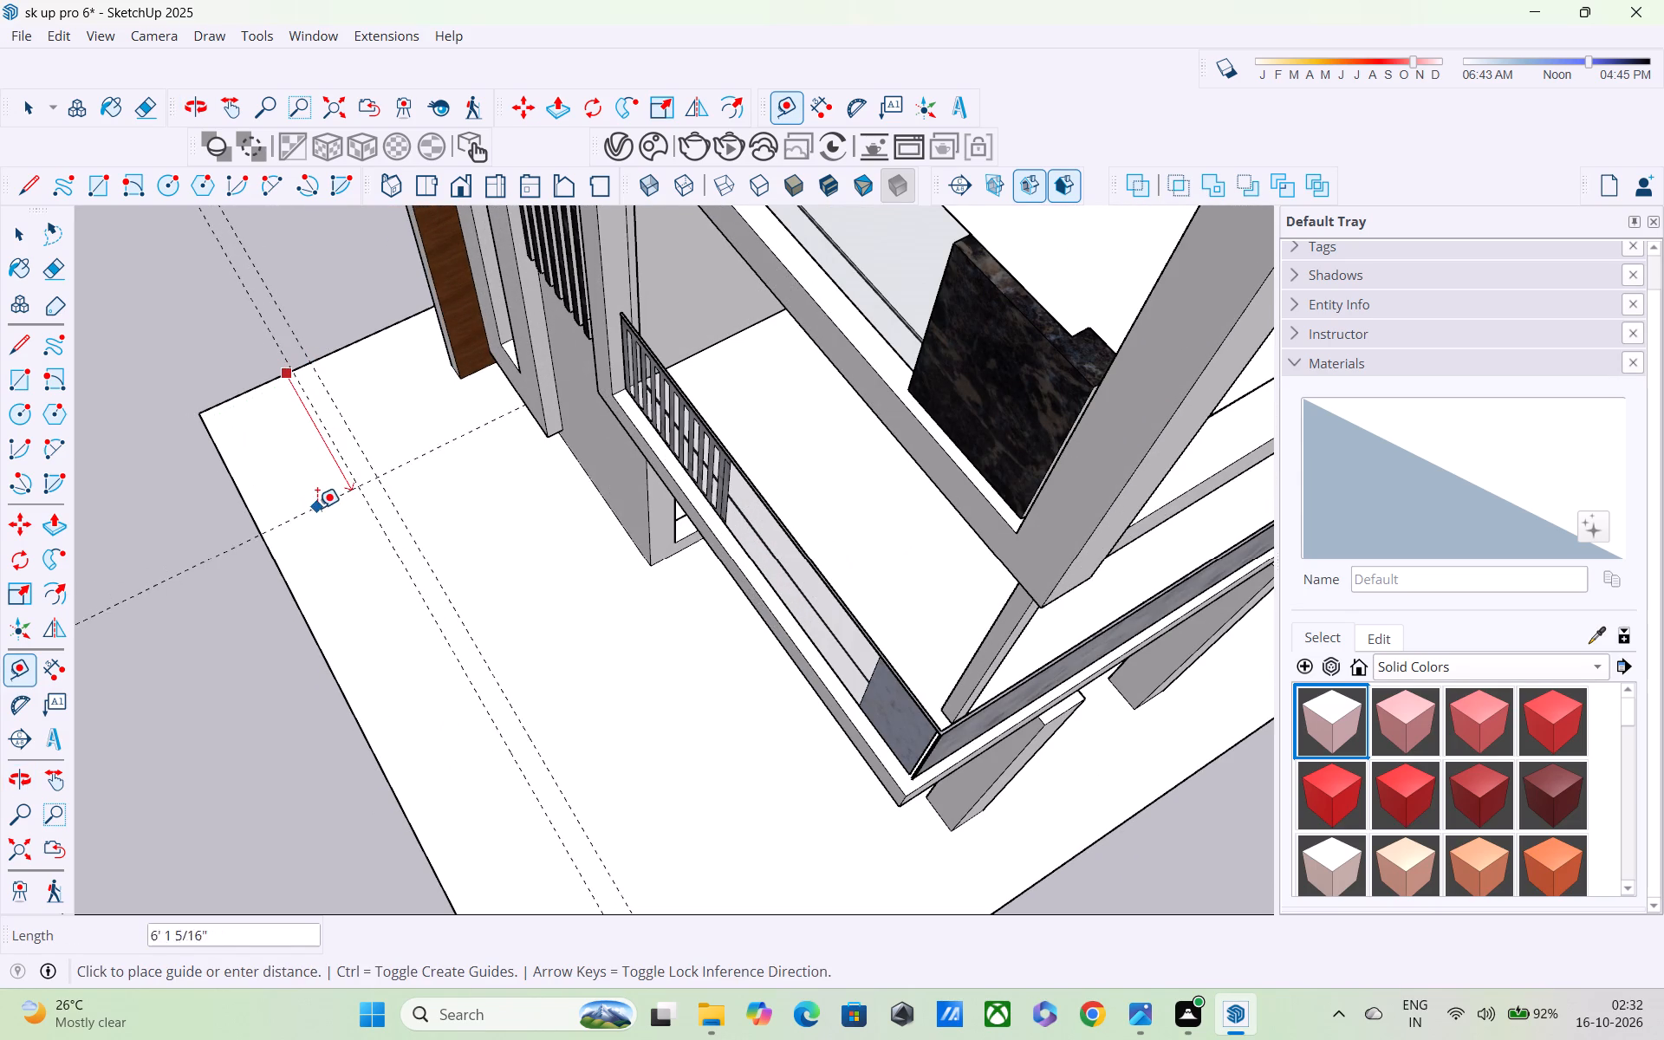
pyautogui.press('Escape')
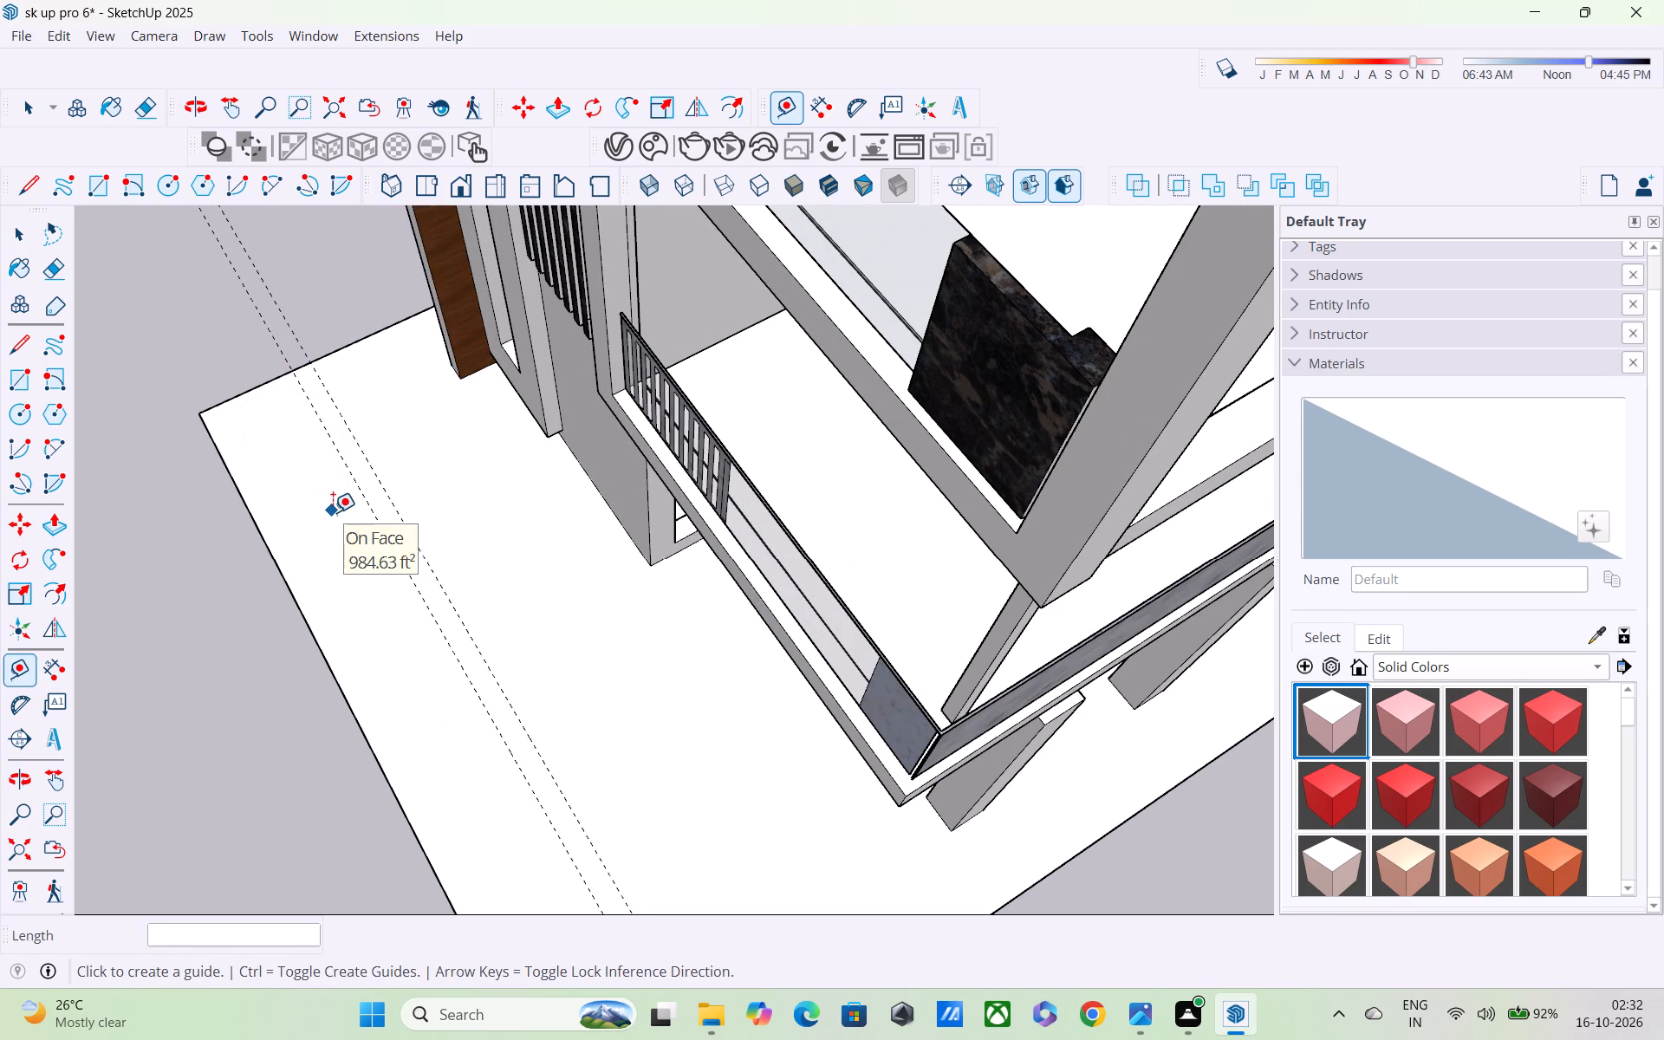
# Draw a 30' line along the guide nearer the slab's front edge, from one side edge of the slab to the other.
pyautogui.press('l')
pyautogui.scroll(1, 338, 368)
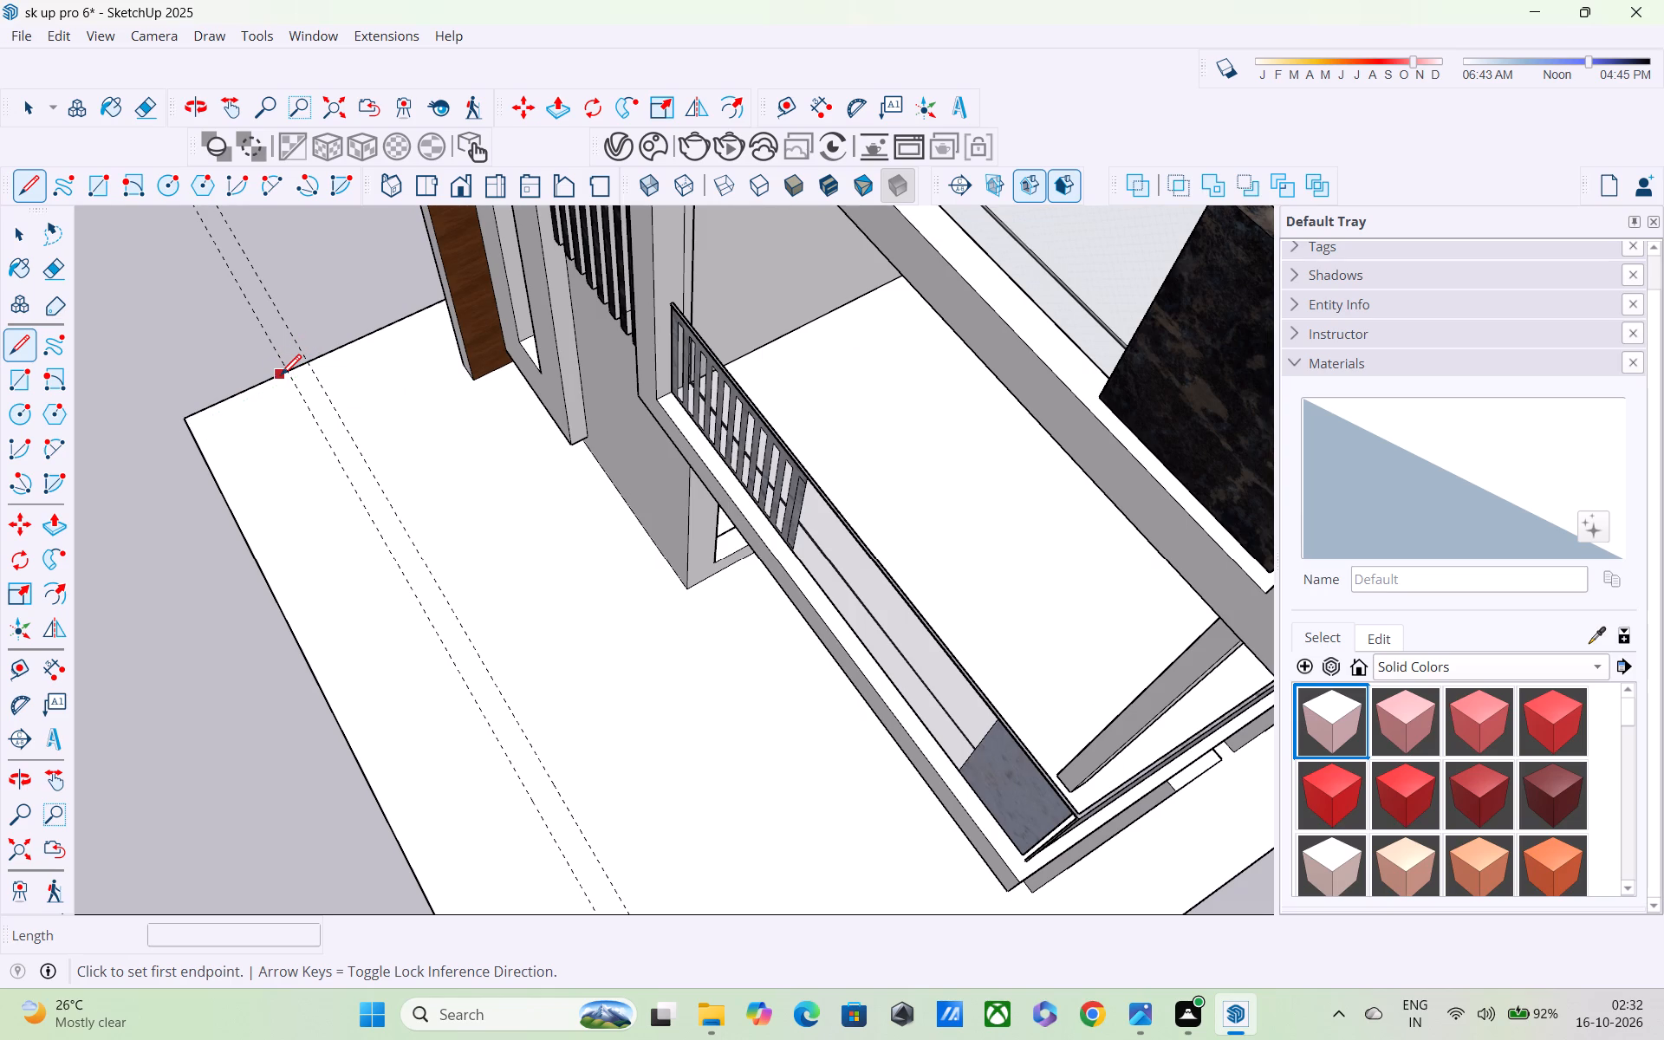
pyautogui.click(281, 377)
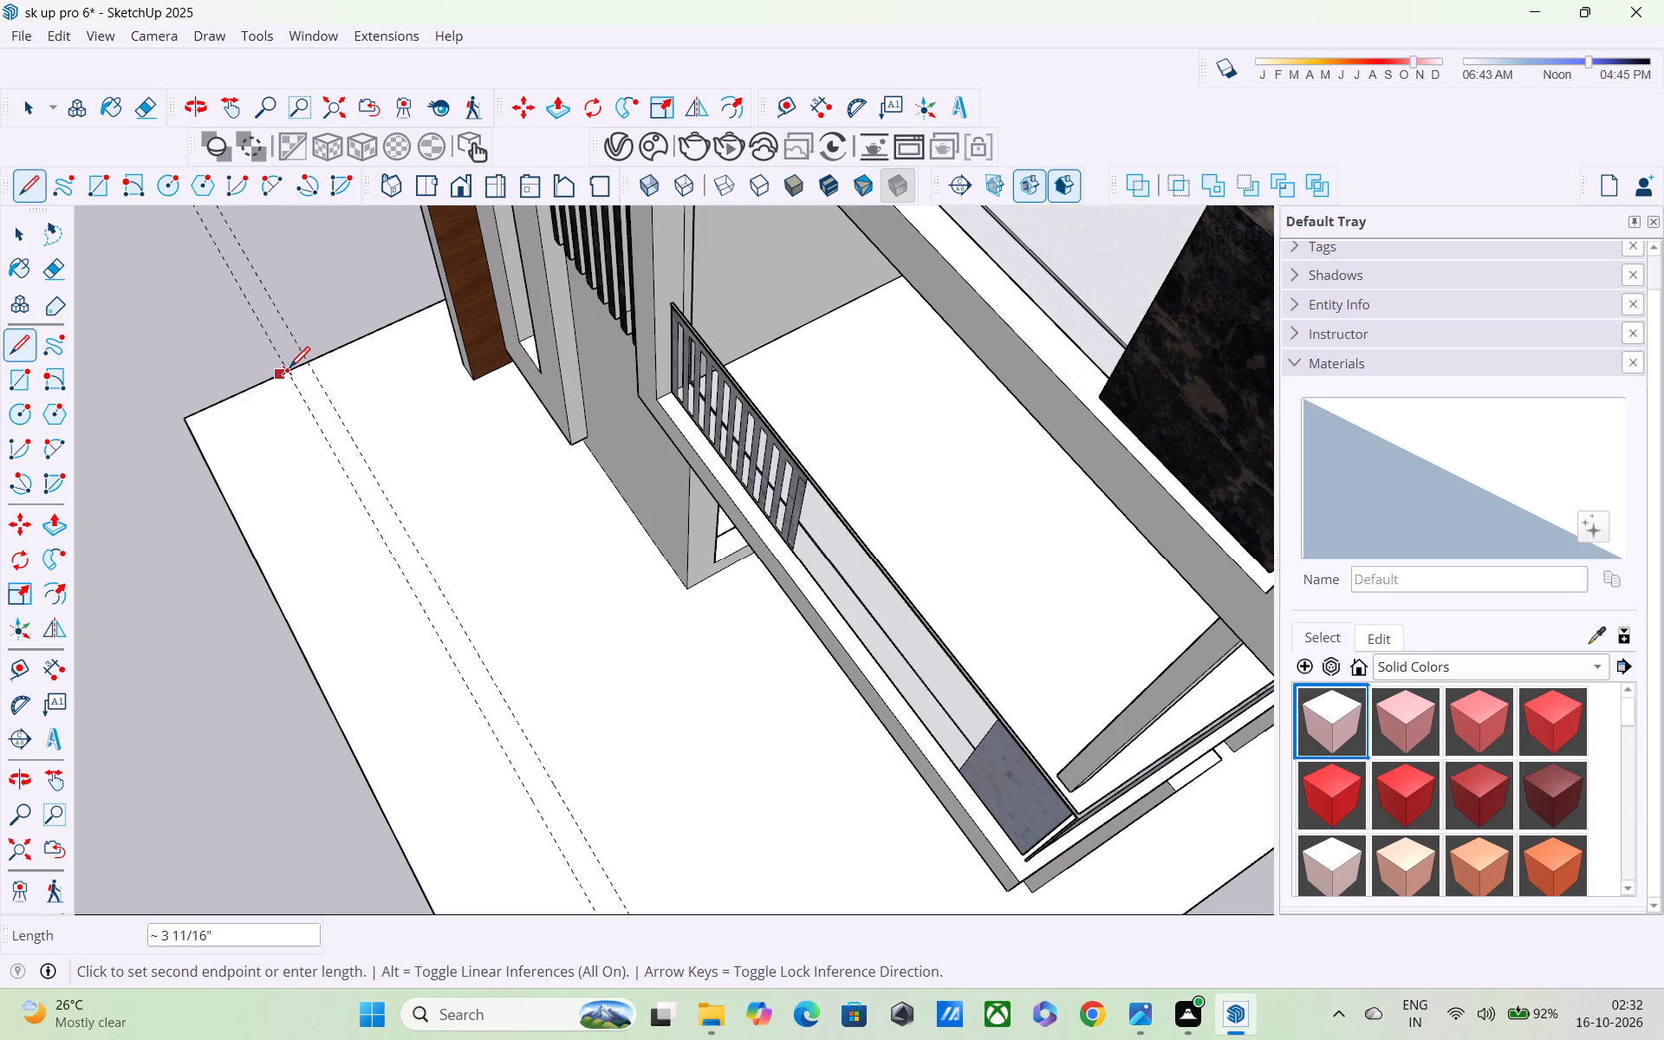
pyautogui.press('Escape')
pyautogui.scroll(9, 295, 367)
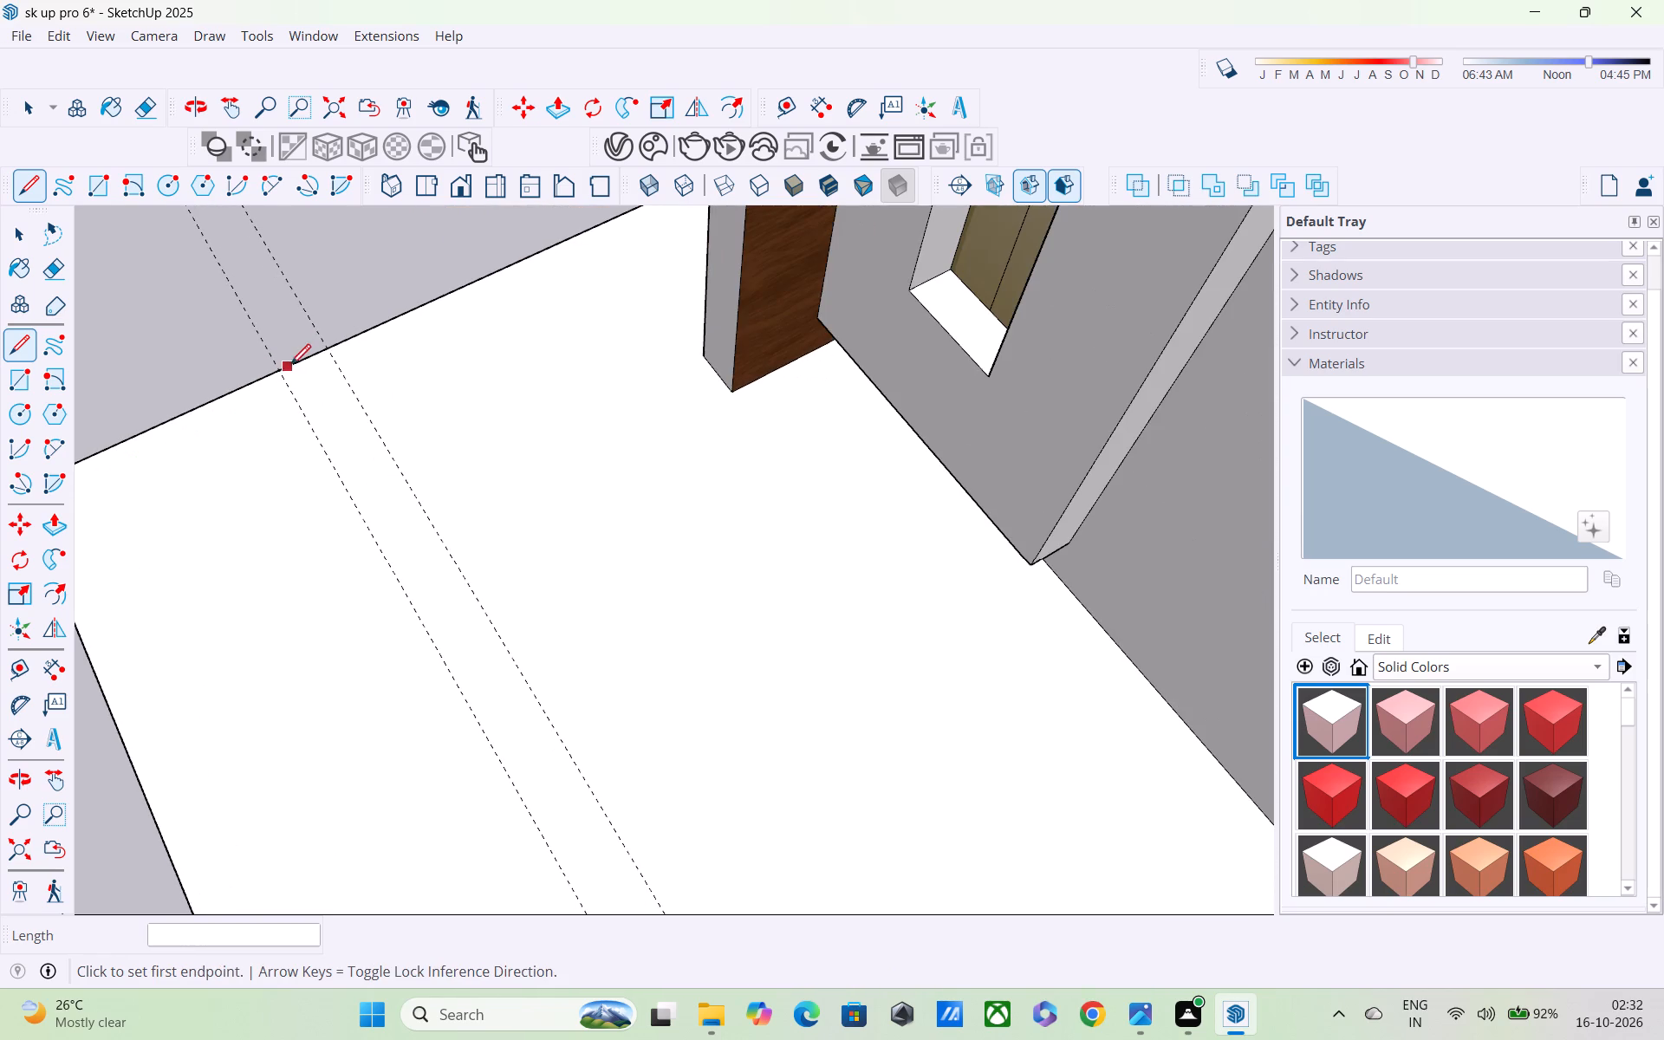
pyautogui.moveTo(290, 358); pyautogui.dragTo(516, 229, button='middle')
pyautogui.moveTo(254, 521); pyautogui.dragTo(366, 406, button='middle')
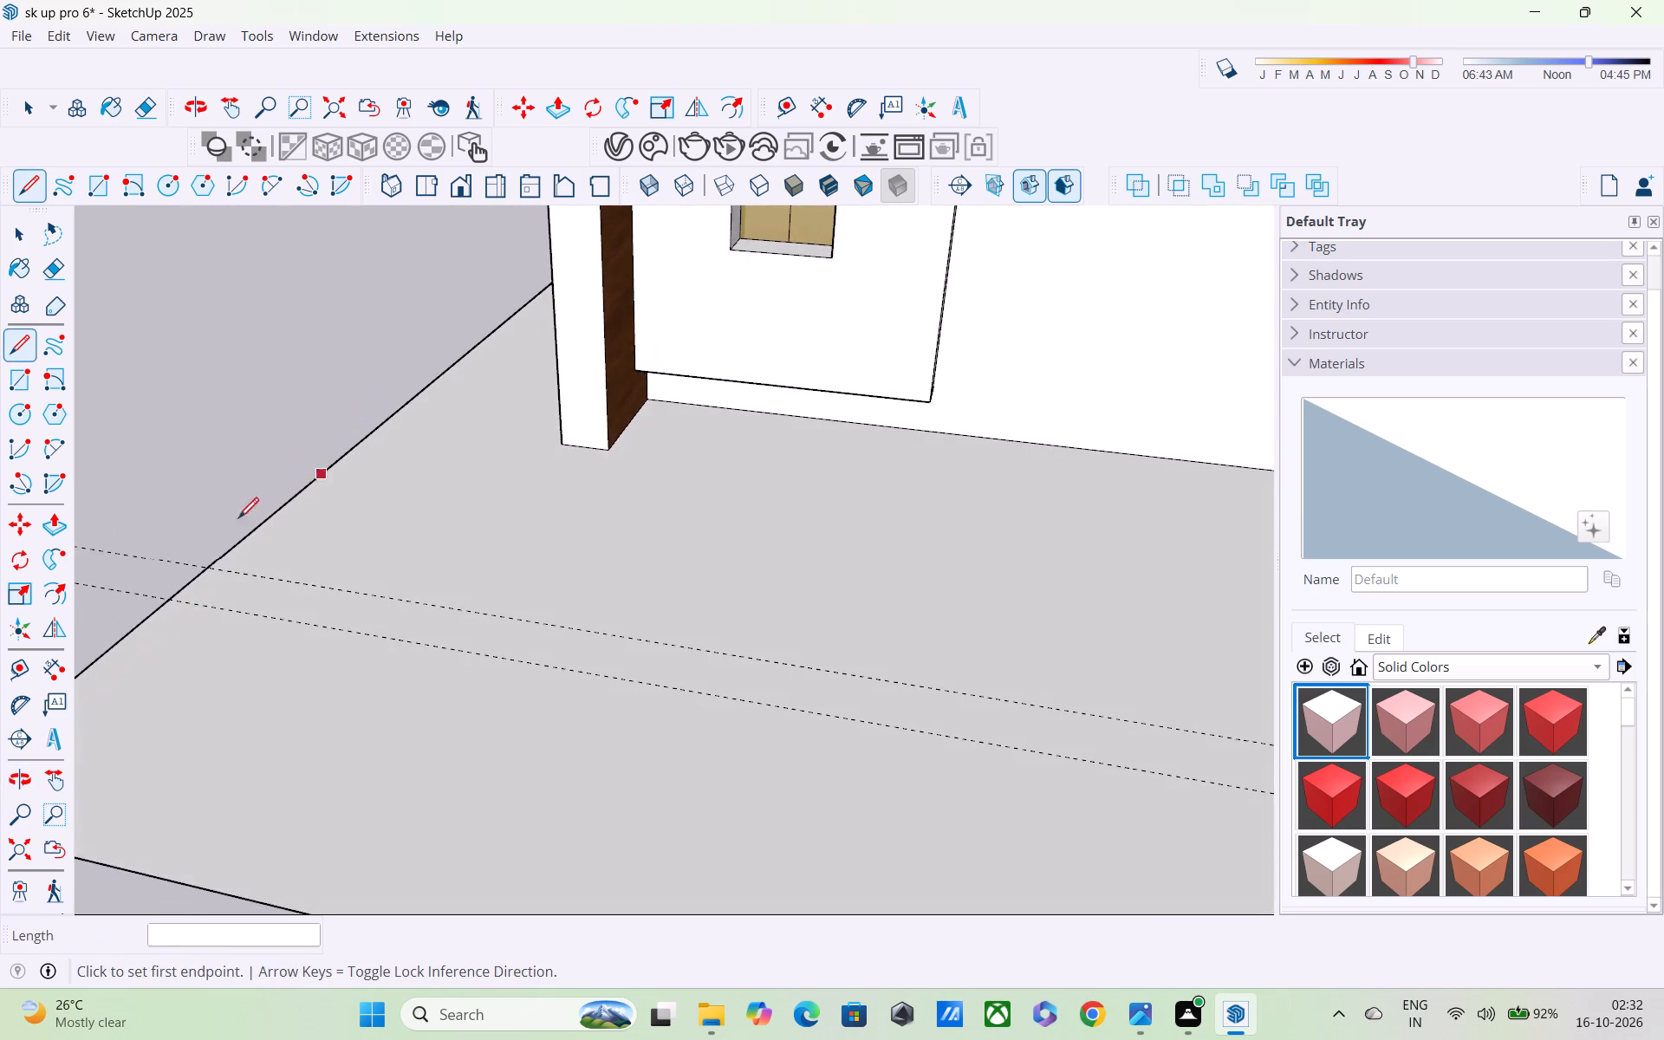
pyautogui.scroll(4, 177, 579)
pyautogui.click(167, 603)
pyautogui.scroll(-5, 211, 627)
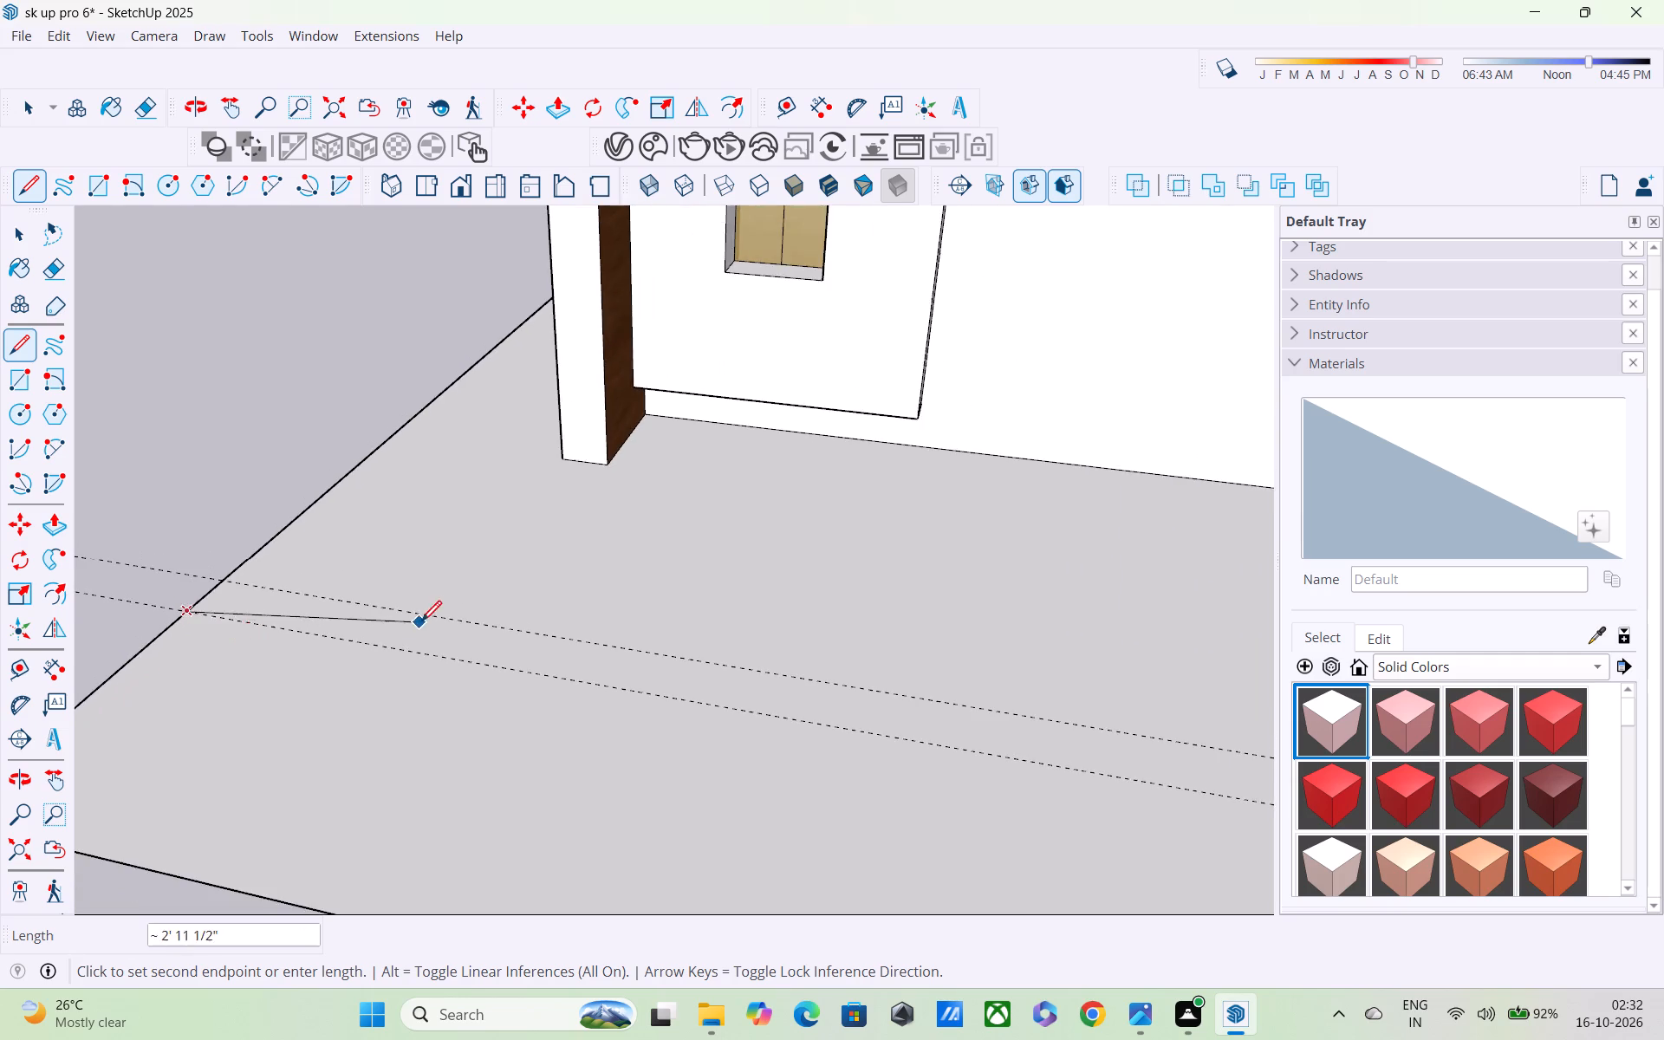
pyautogui.scroll(-3, 423, 622)
pyautogui.keyDown('shift'); pyautogui.moveTo(442, 647); pyautogui.dragTo(199, 582, button='middle'); pyautogui.keyUp('shift')
pyautogui.scroll(-5, 198, 582)
pyautogui.scroll(-2, 560, 595)
pyautogui.keyDown('shift'); pyautogui.moveTo(580, 613); pyautogui.dragTo(363, 510, button='middle'); pyautogui.keyUp('shift')
pyautogui.scroll(3, 1025, 637)
pyautogui.click(961, 638)
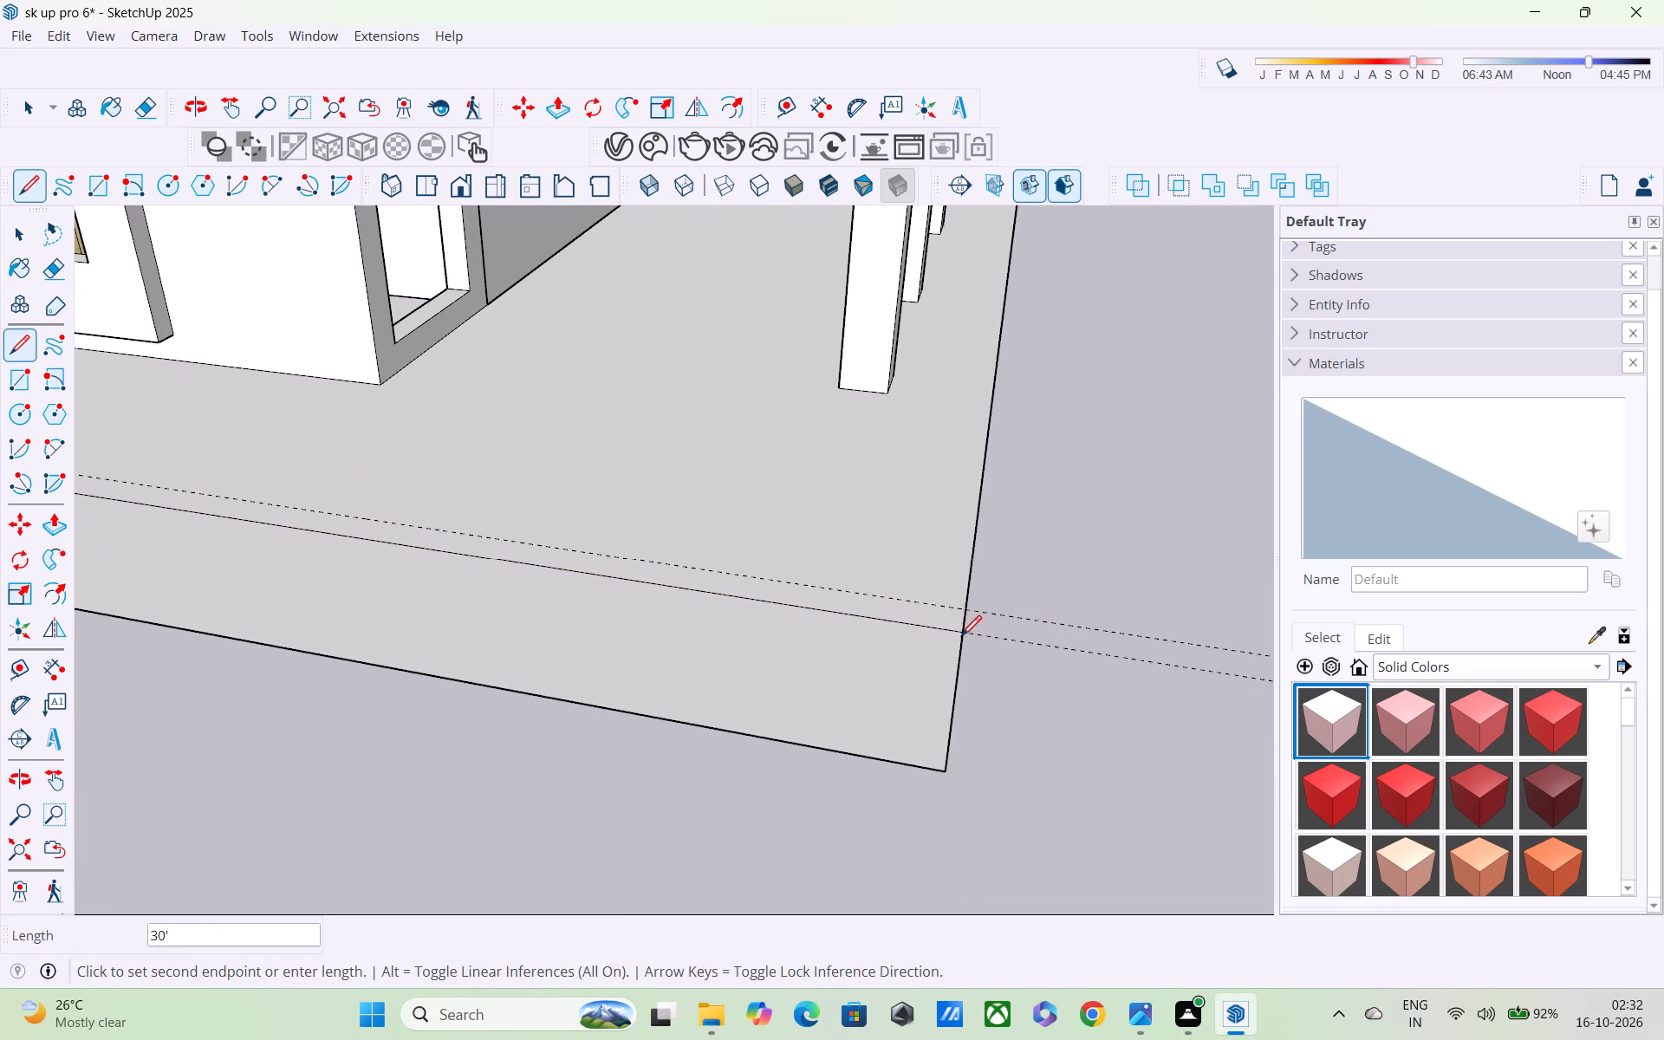
# Draw a second line along the guide nearer the building, from one side edge of the slab to the other.
pyautogui.click(960, 605)
pyautogui.keyDown('shift'); pyautogui.moveTo(822, 588); pyautogui.dragTo(1412, 601, button='middle'); pyautogui.keyUp('shift')
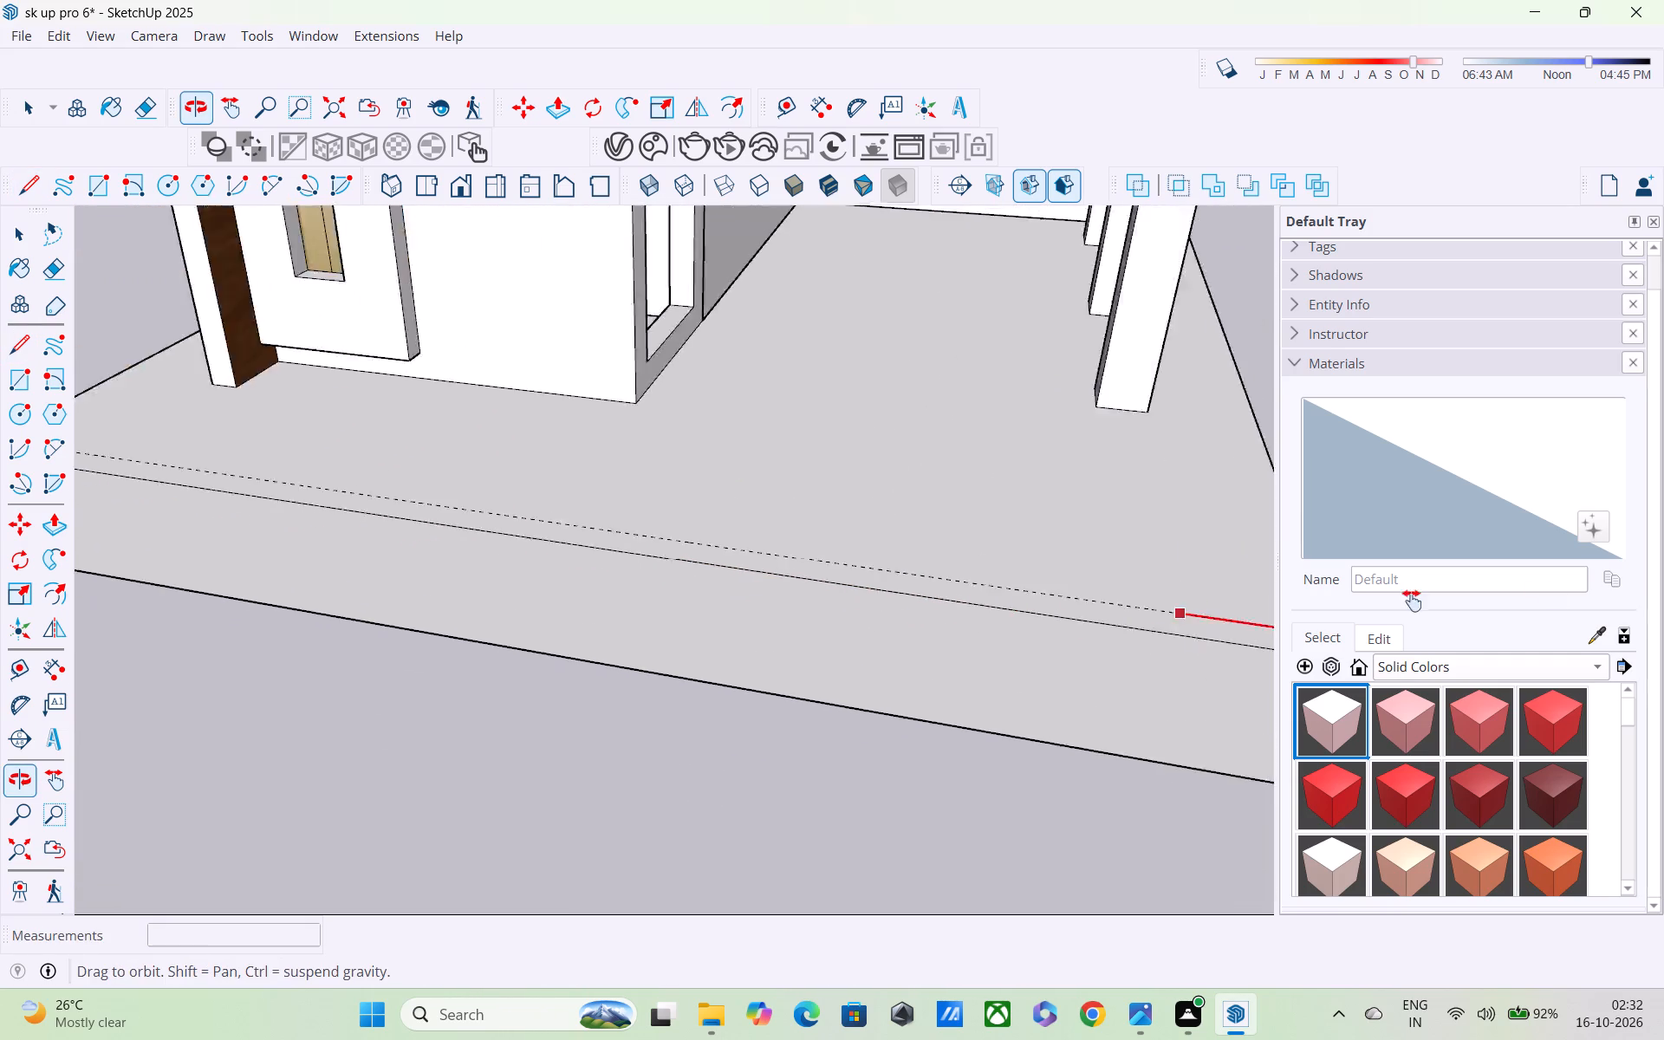
pyautogui.keyDown('shift'); pyautogui.moveTo(1412, 601); pyautogui.dragTo(1651, 595, button='middle'); pyautogui.keyUp('shift')
pyautogui.keyDown('shift'); pyautogui.moveTo(842, 534); pyautogui.dragTo(996, 866, button='middle'); pyautogui.keyUp('shift')
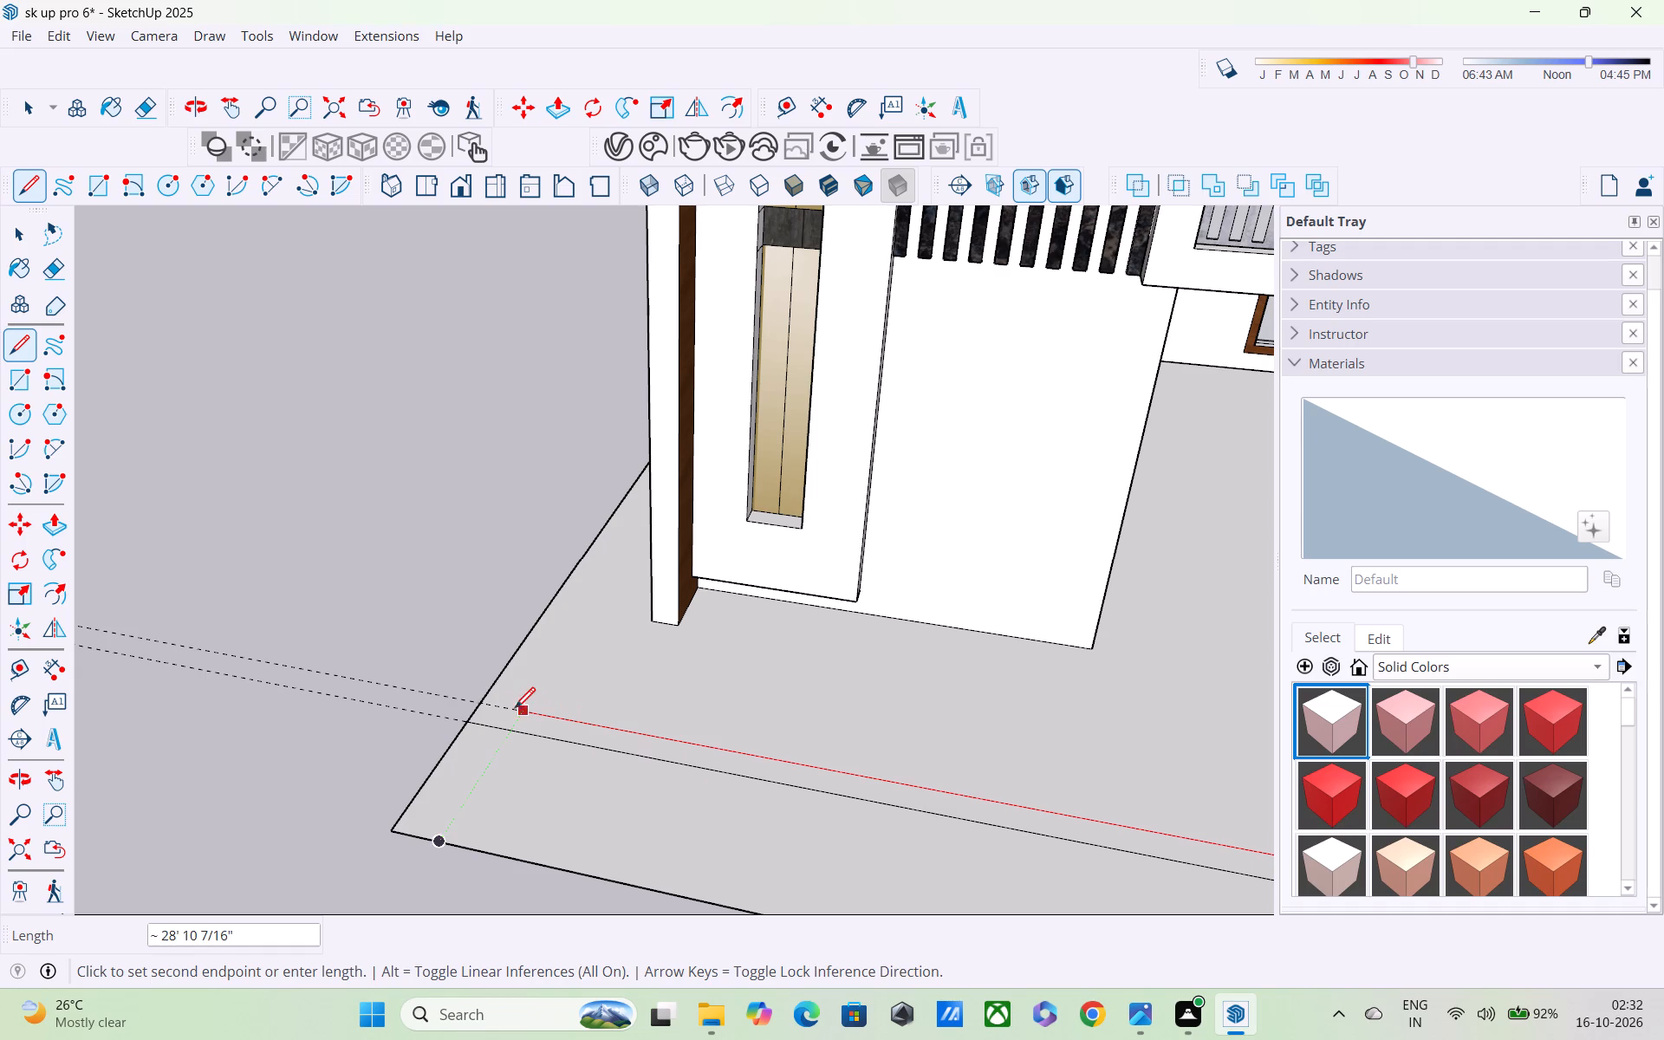
pyautogui.click(483, 699)
# Push/Pull the narrow strip on the slab upward about 5' 1 1/2" to form the front boundary wall.
pyautogui.scroll(-2, 483, 699)
pyautogui.moveTo(569, 730); pyautogui.dragTo(210, 724, button='middle')
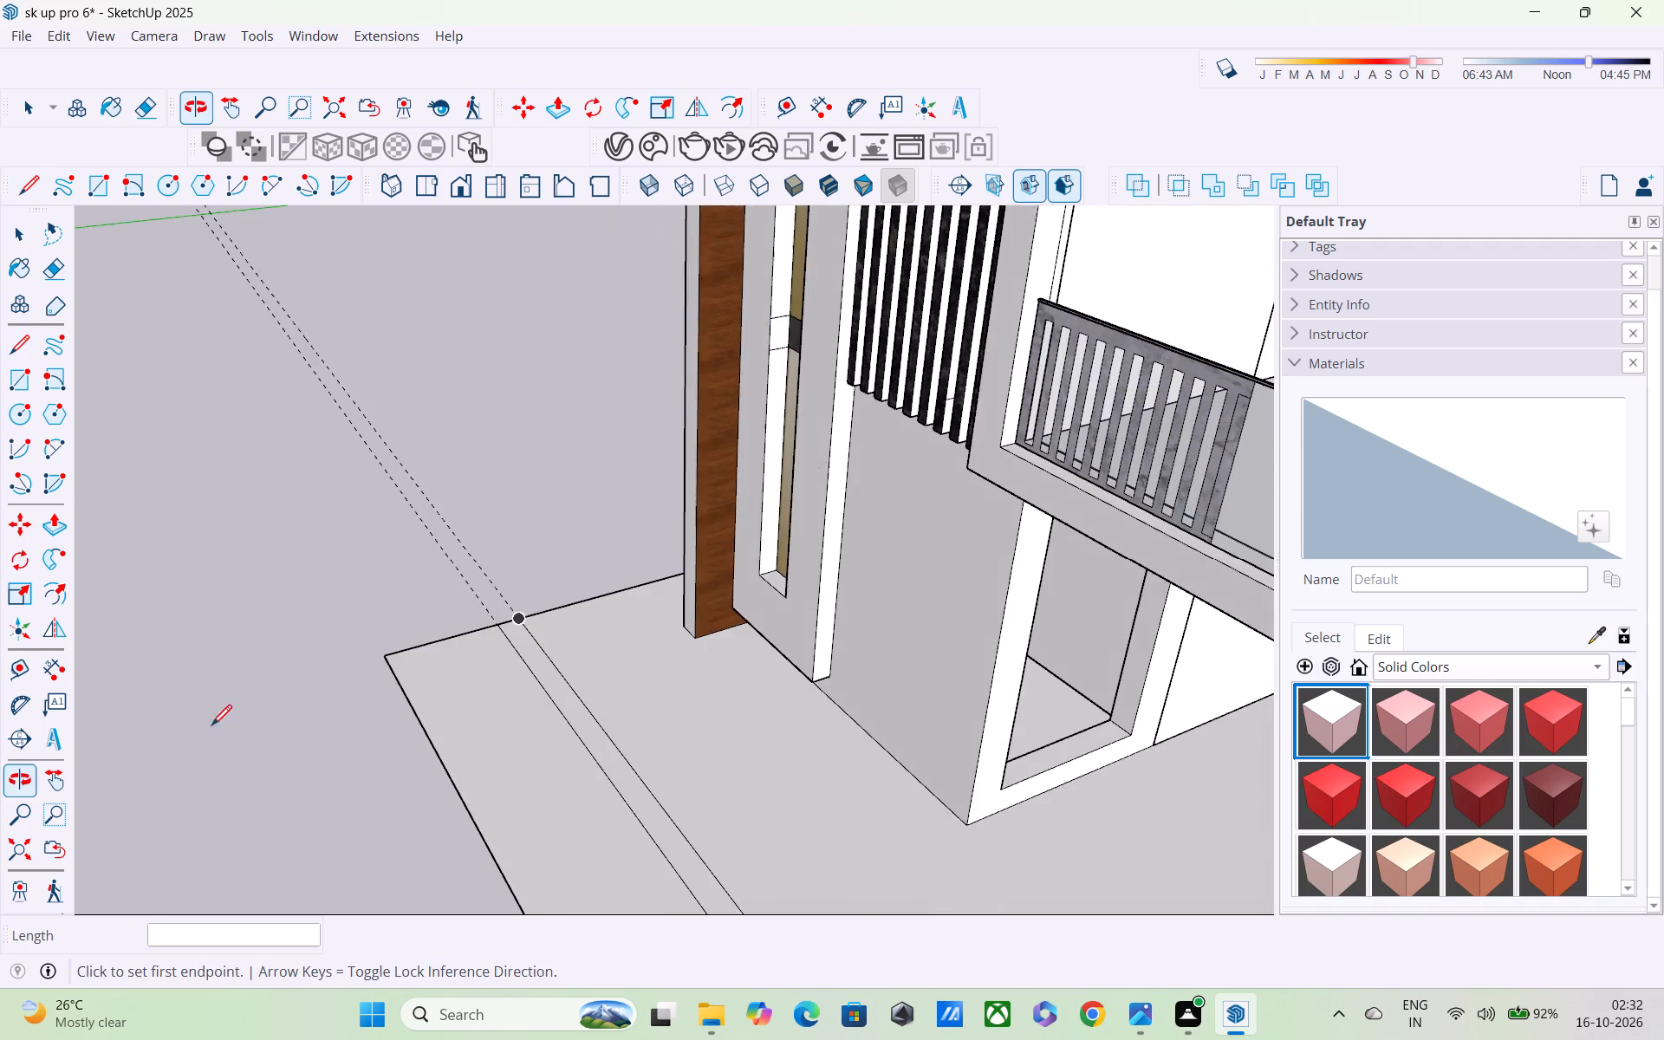
pyautogui.scroll(-5, 369, 731)
pyautogui.press('p')
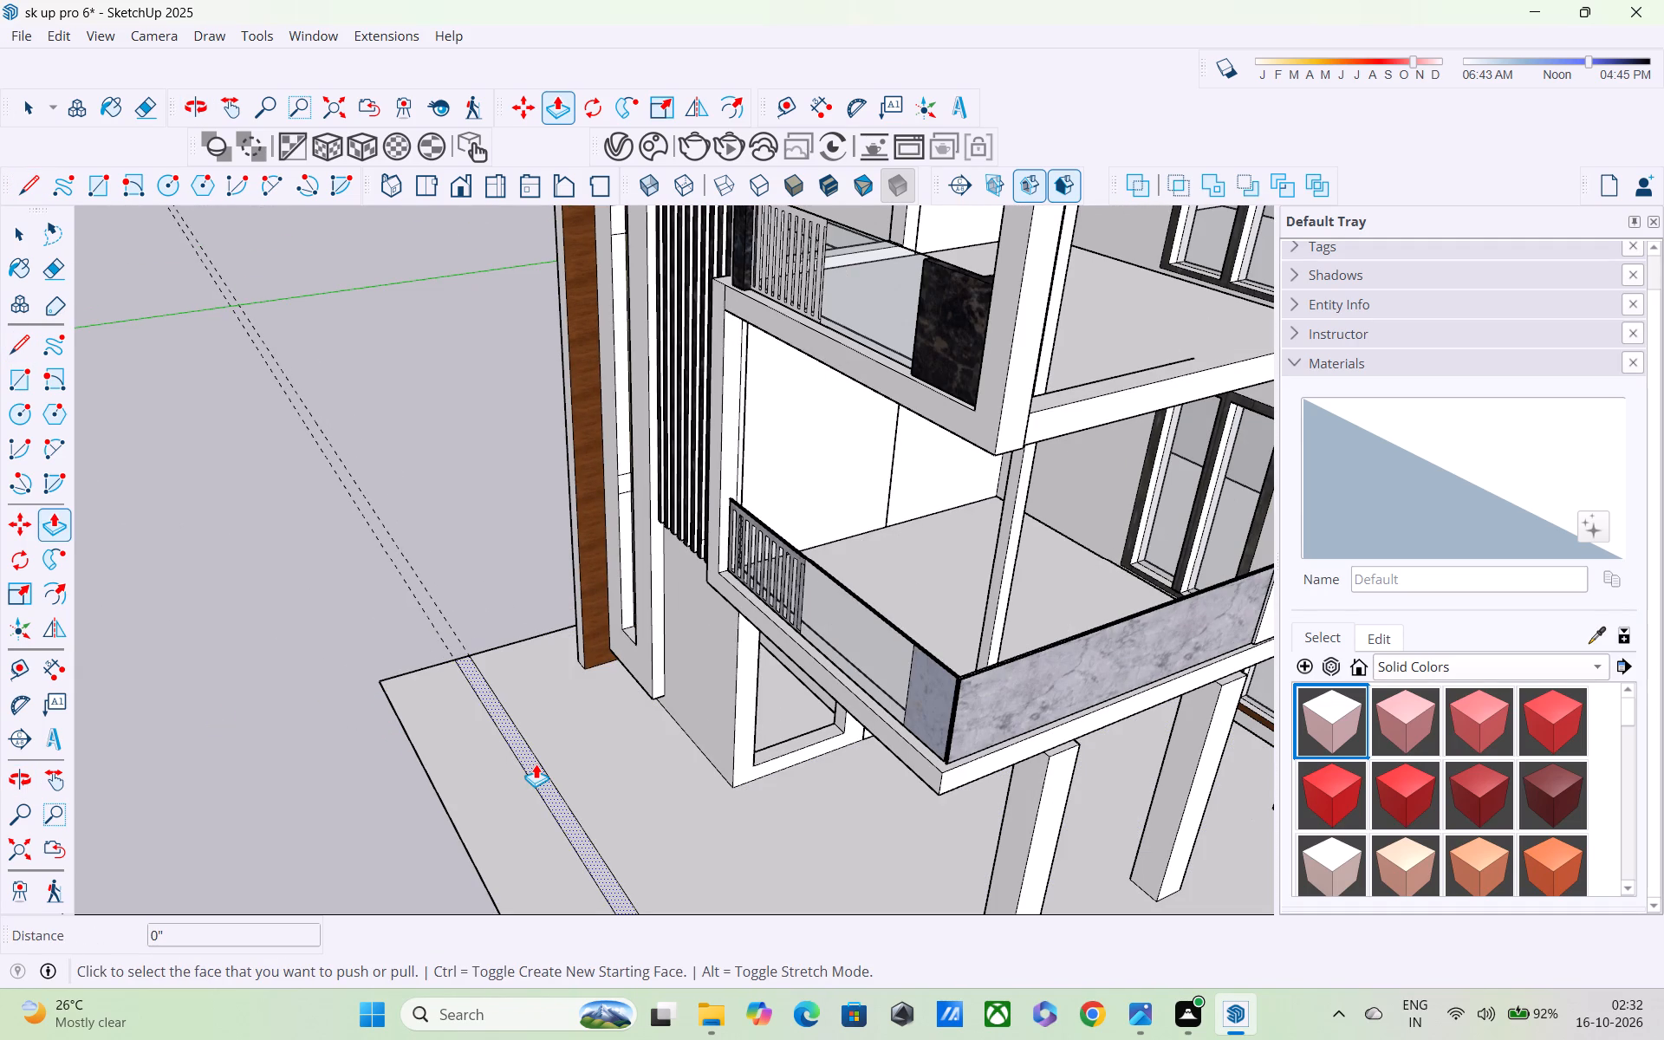
pyautogui.click(535, 760)
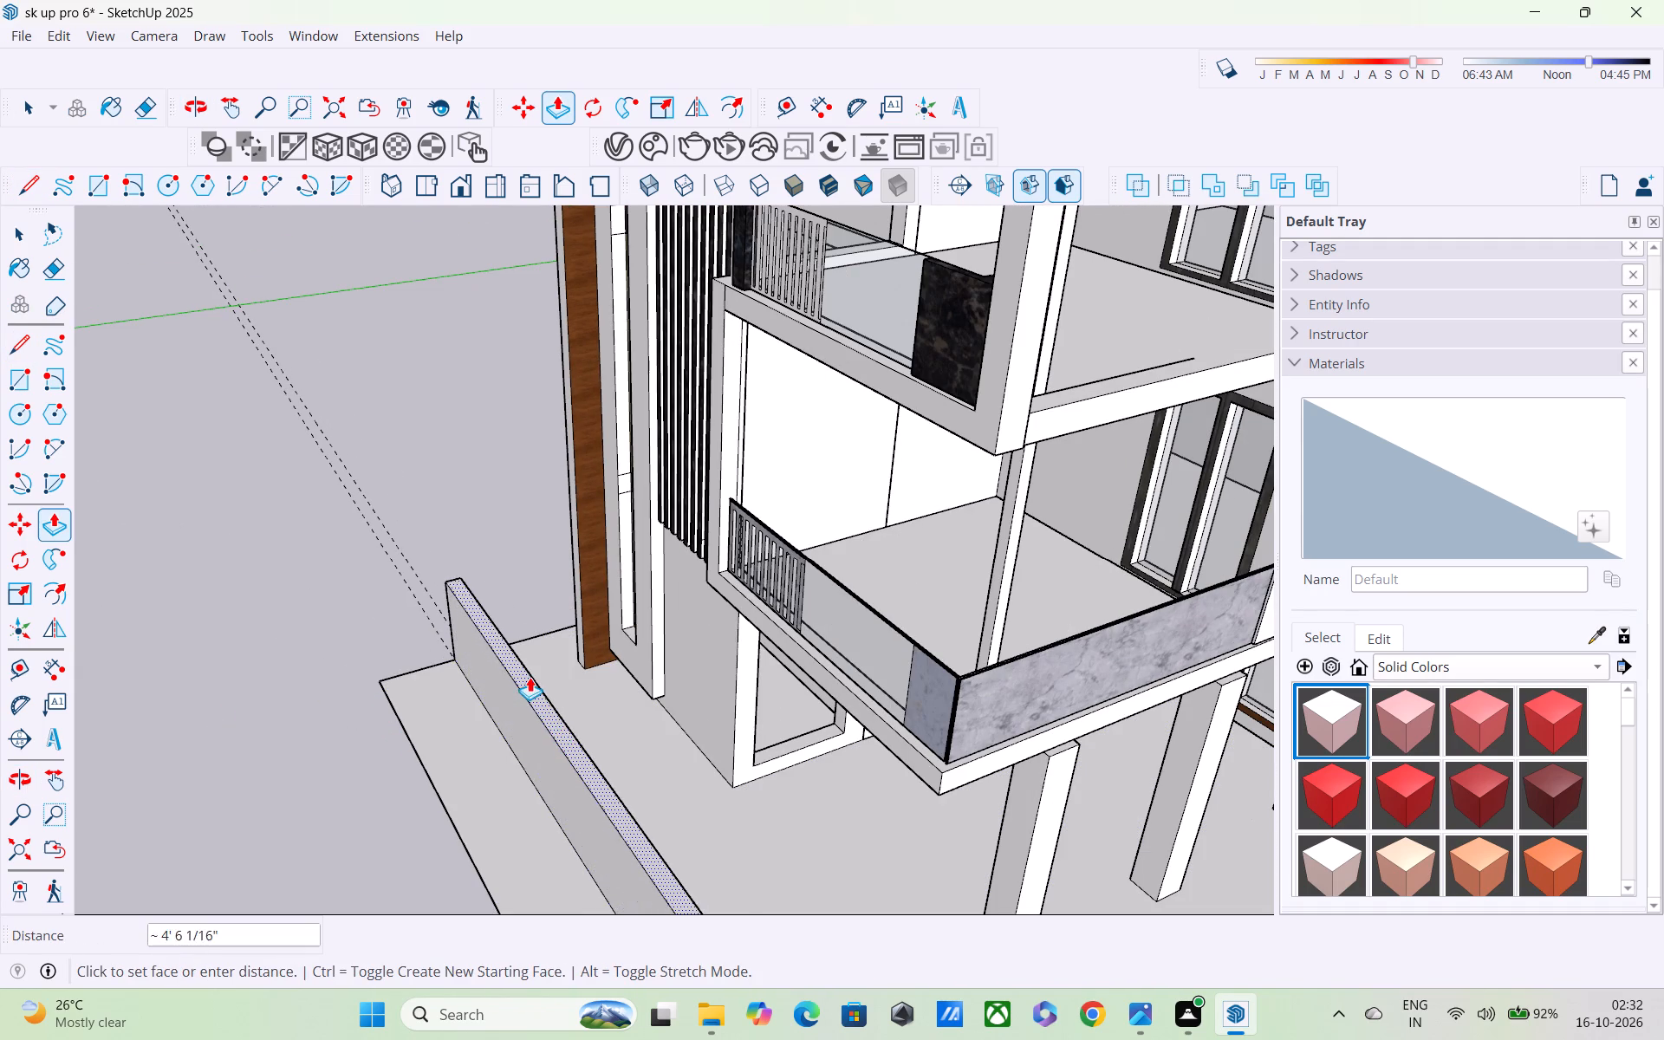
pyautogui.moveTo(530, 676); pyautogui.dragTo(700, 552, button='middle')
pyautogui.scroll(-4, 700, 552)
pyautogui.scroll(1, 826, 595)
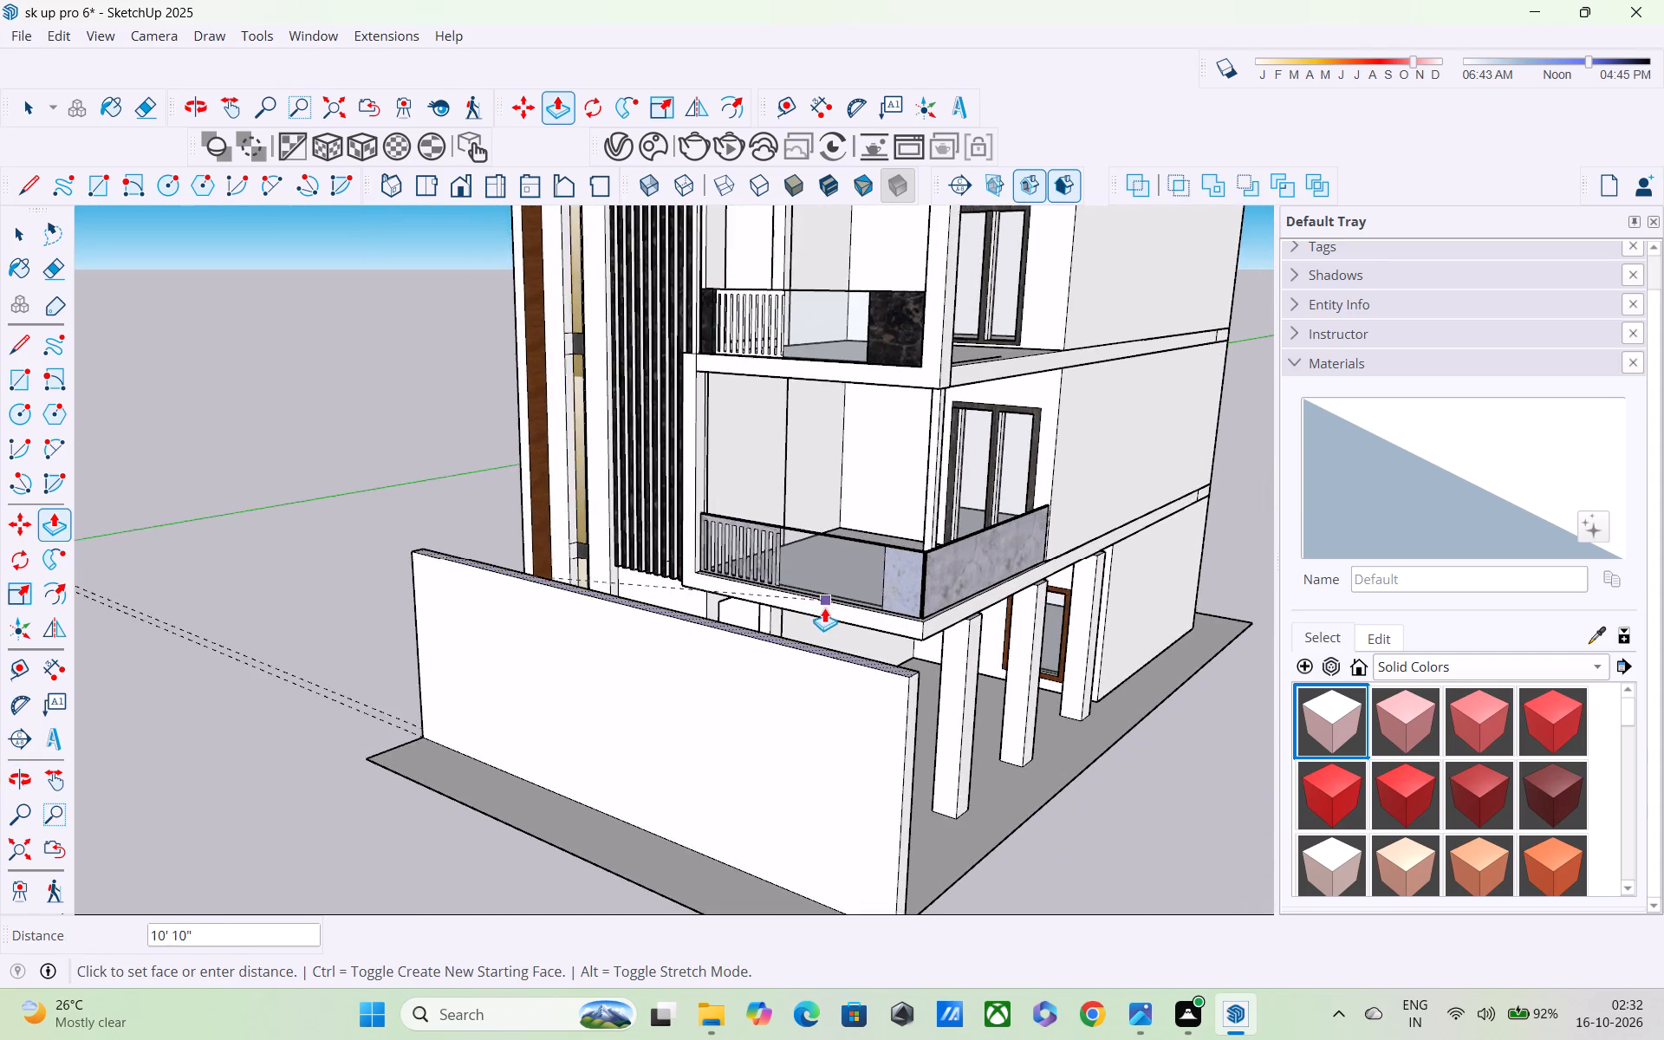
pyautogui.scroll(-3, 821, 612)
pyautogui.moveTo(787, 686); pyautogui.dragTo(926, 584, button='middle')
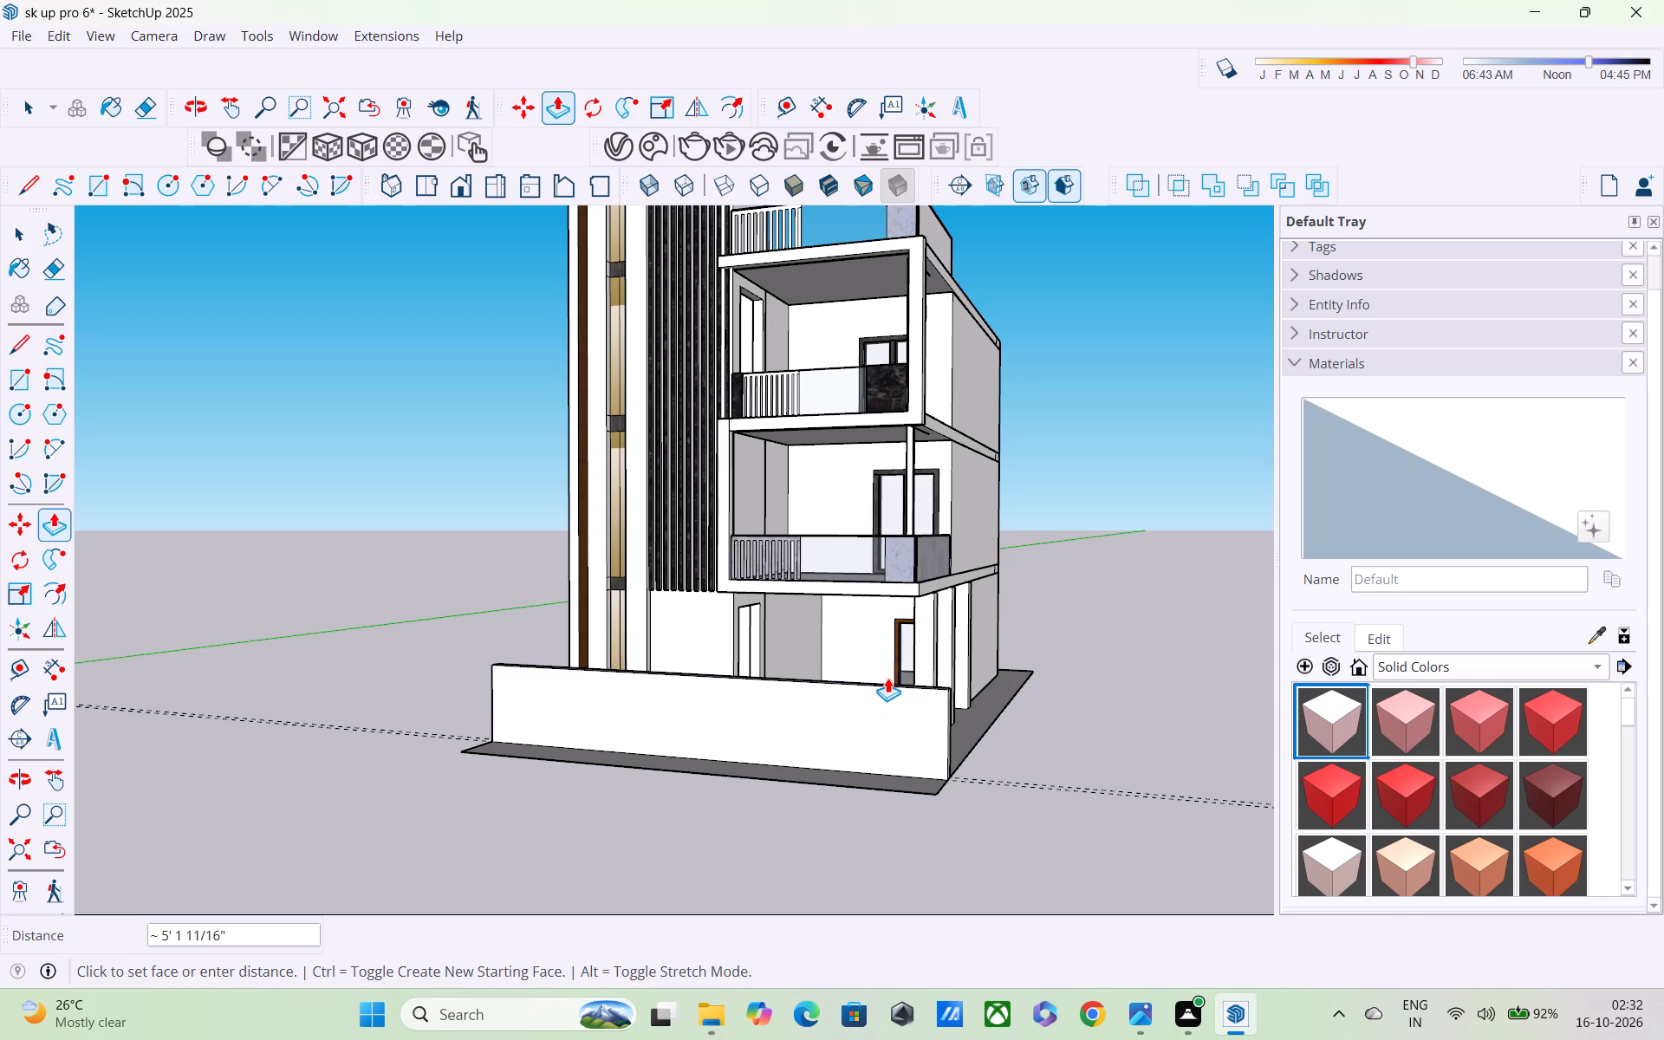
pyautogui.moveTo(885, 686); pyautogui.dragTo(1049, 718, button='middle')
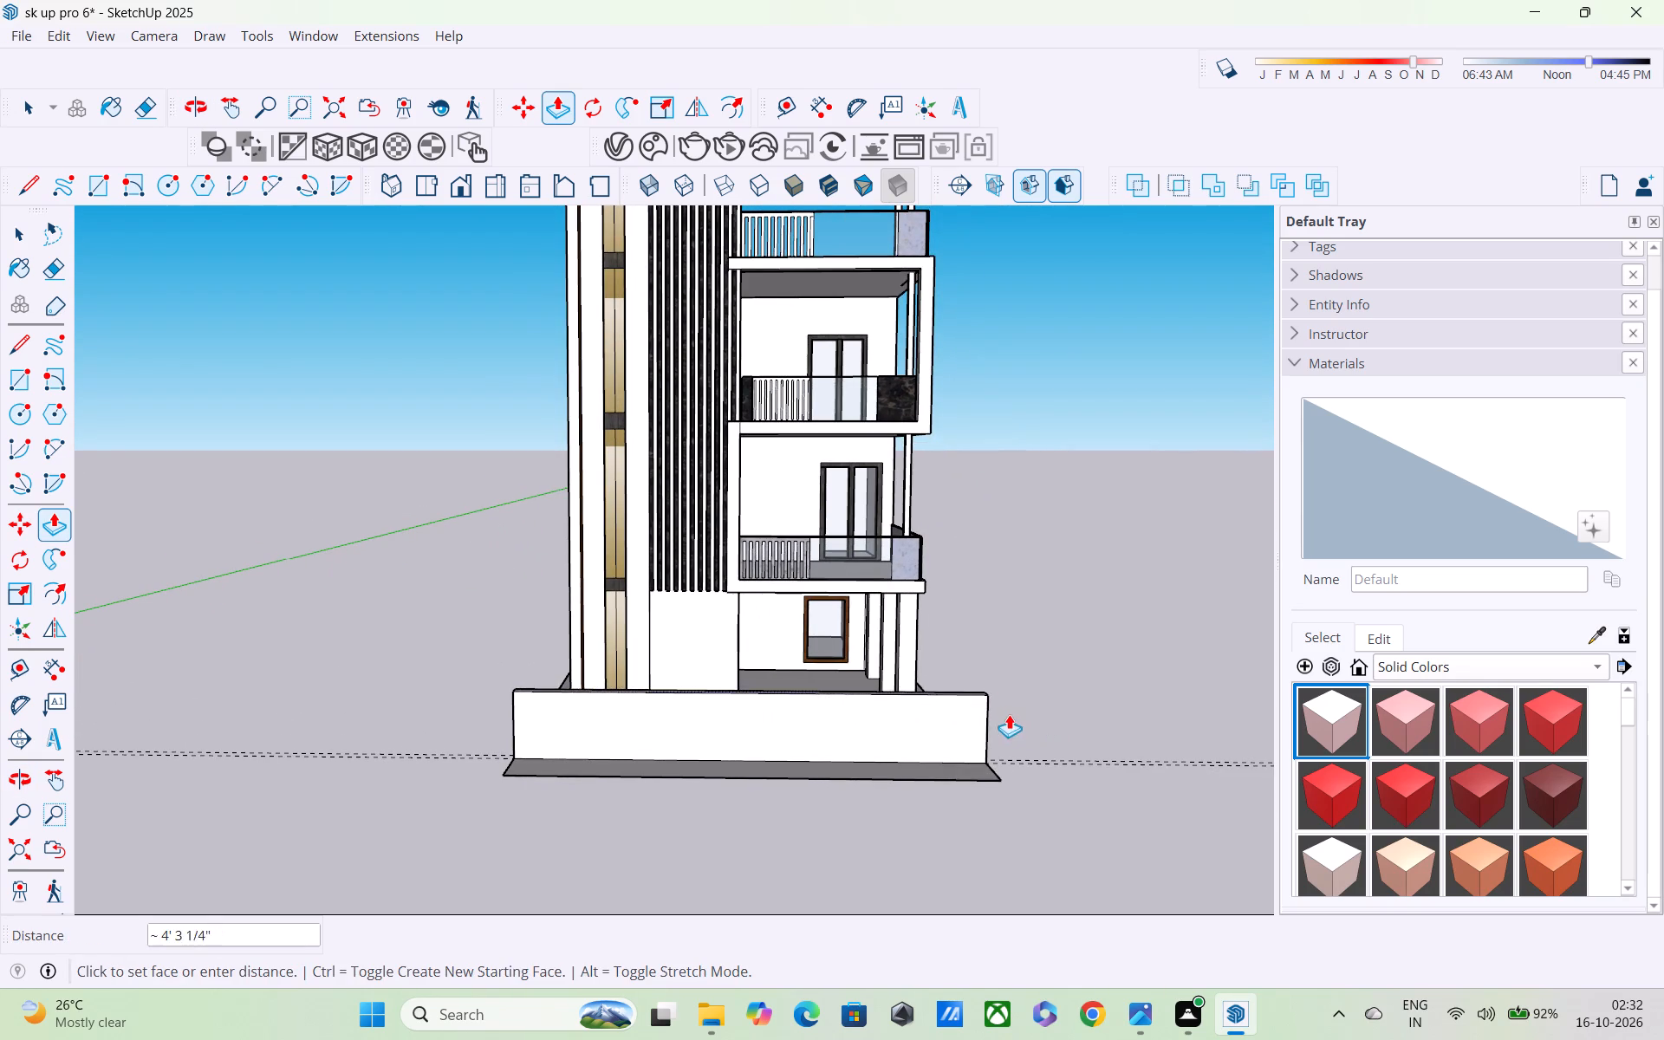
pyautogui.click(991, 699)
# Push the boundary wall's parking-side end face back about 14' 9 1/2" to shorten the wall and leave an opening.
pyautogui.moveTo(757, 735); pyautogui.dragTo(782, 673, button='middle')
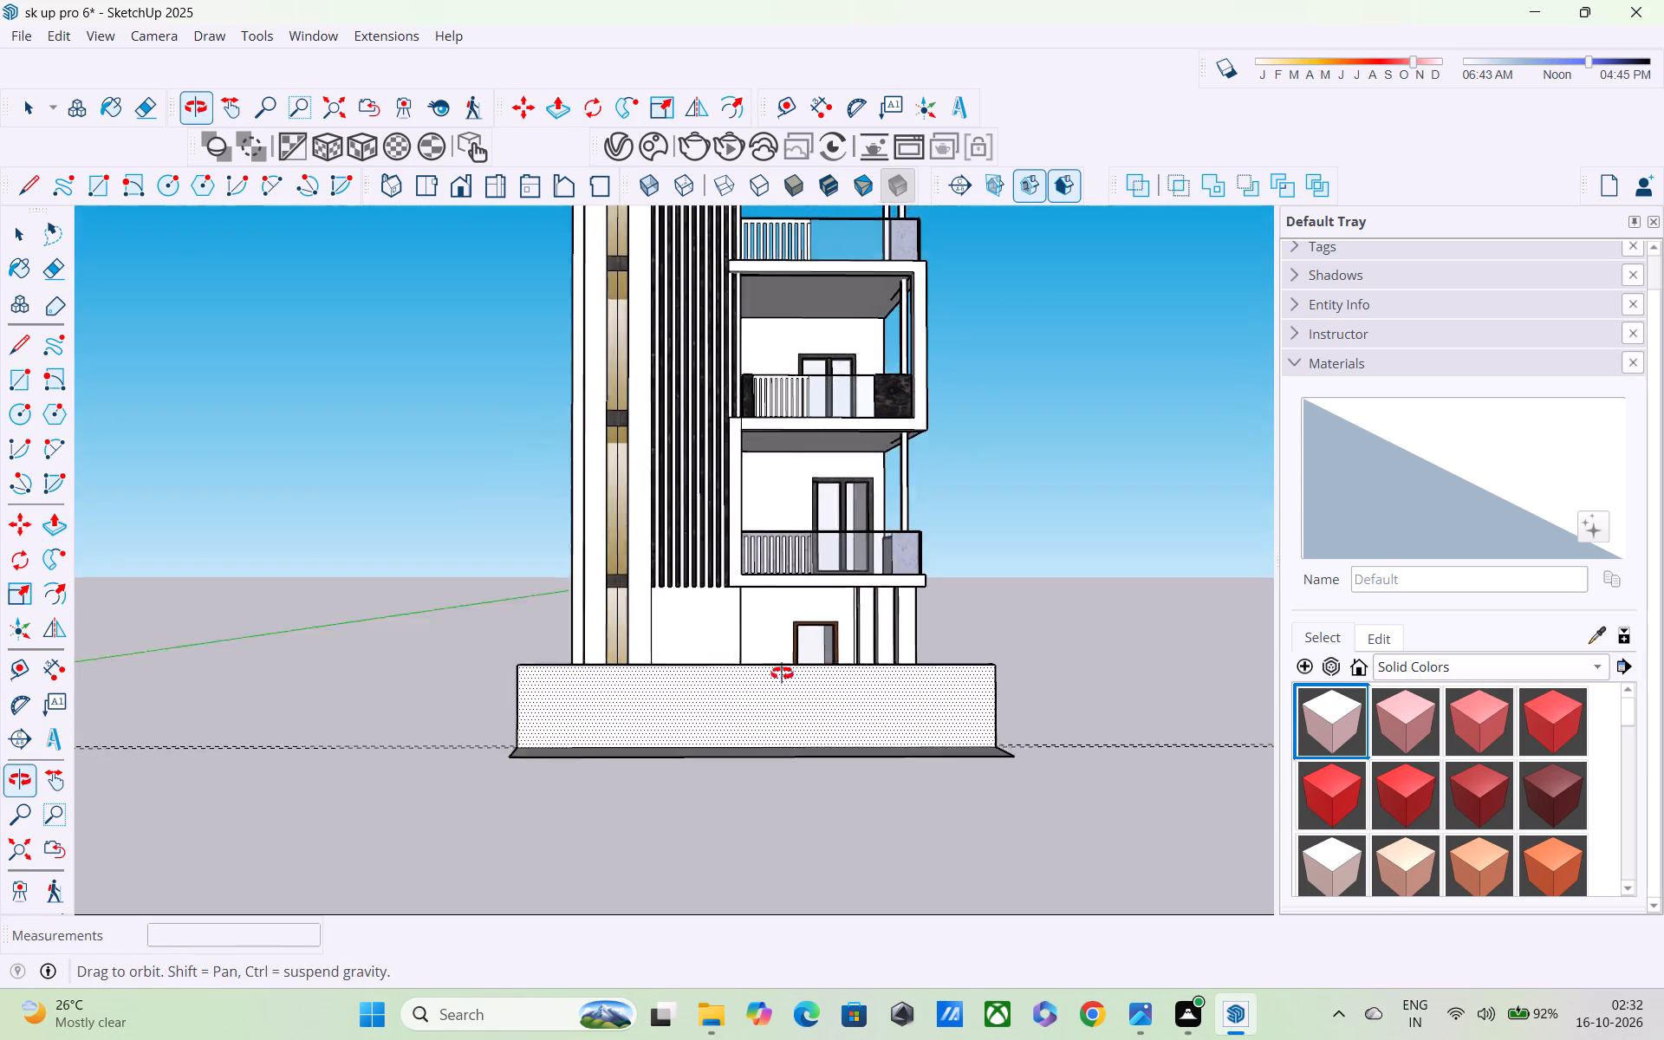
pyautogui.moveTo(782, 673); pyautogui.dragTo(801, 647, button='middle')
pyautogui.scroll(4, 773, 679)
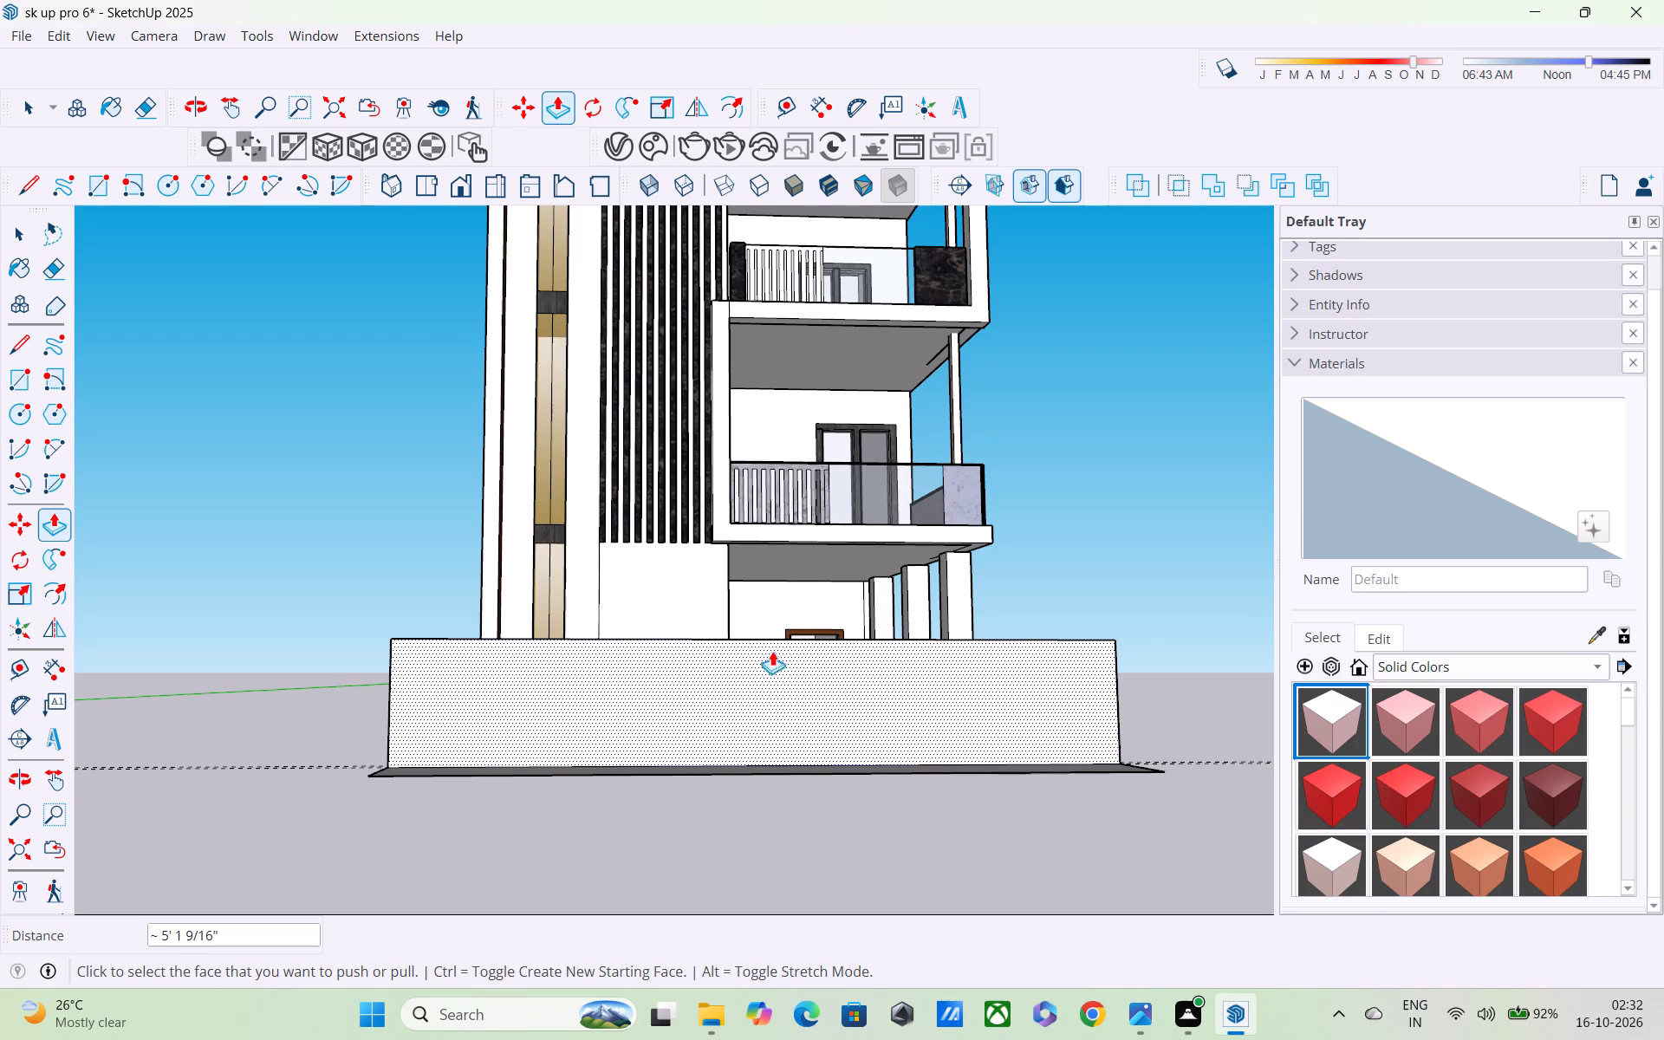
pyautogui.scroll(1, 791, 653)
pyautogui.moveTo(764, 664); pyautogui.dragTo(421, 797, button='middle')
pyautogui.scroll(-3, 564, 843)
pyautogui.moveTo(743, 879); pyautogui.dragTo(637, 781, button='middle')
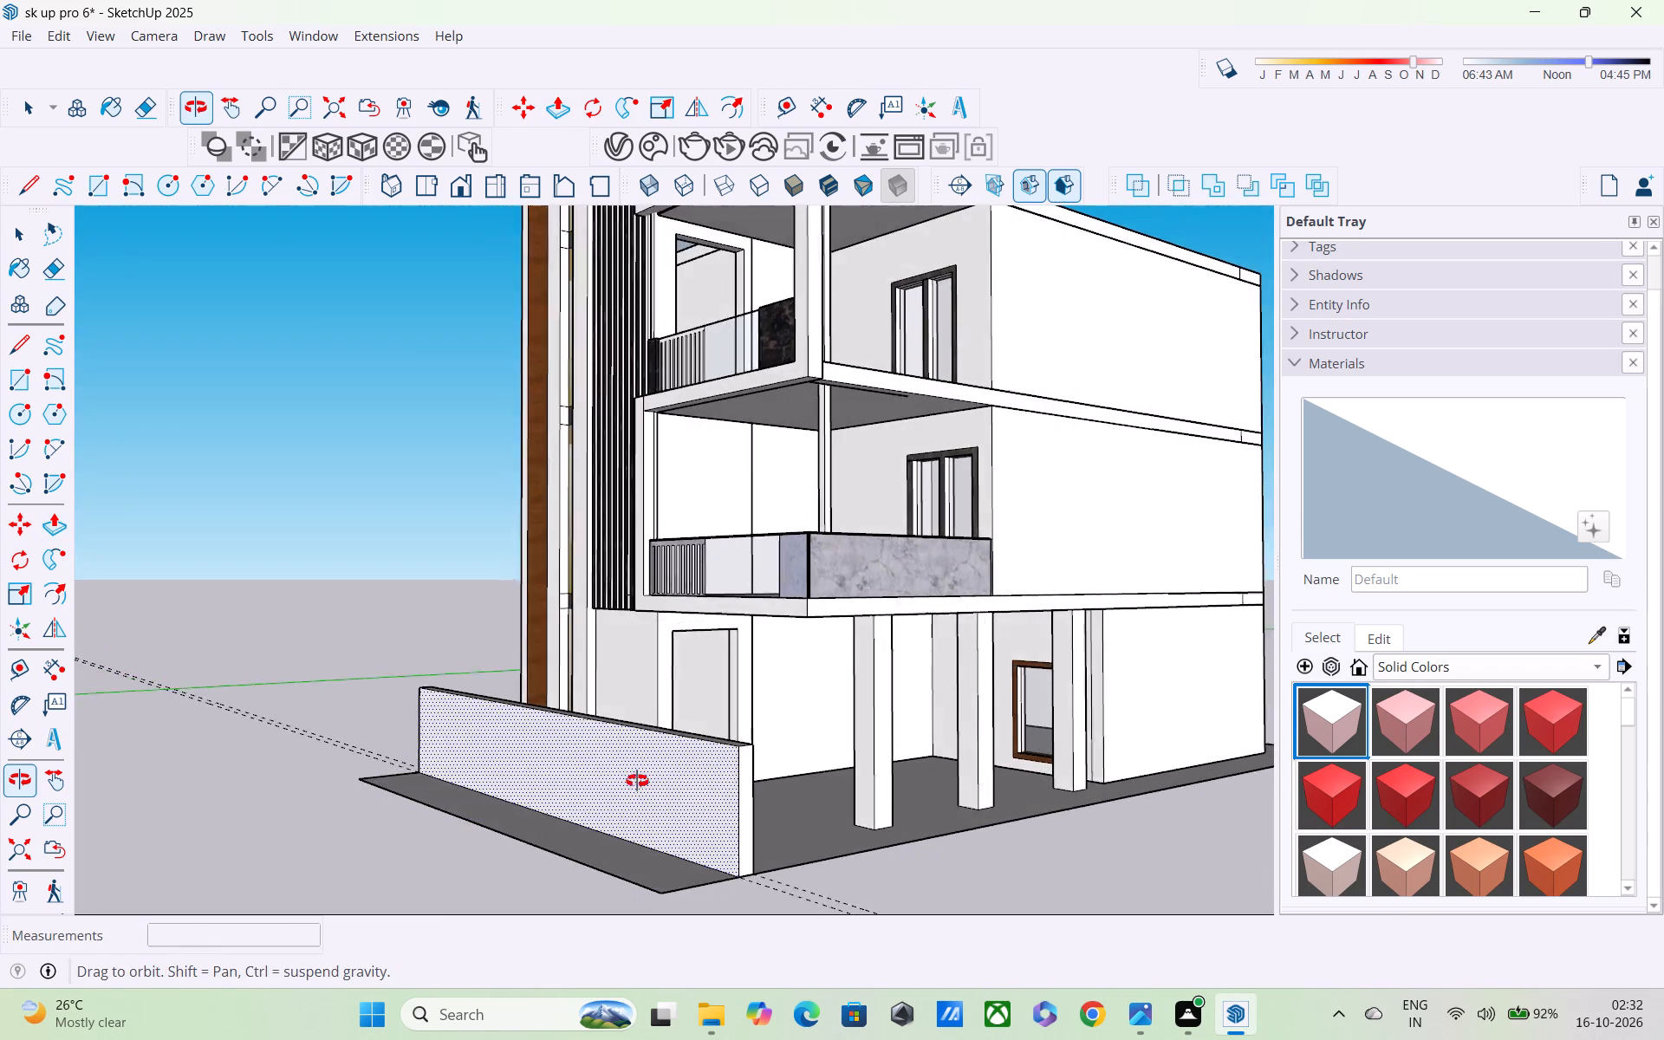
pyautogui.moveTo(637, 781); pyautogui.dragTo(635, 779, button='middle')
pyautogui.scroll(4, 692, 789)
pyautogui.click(775, 821)
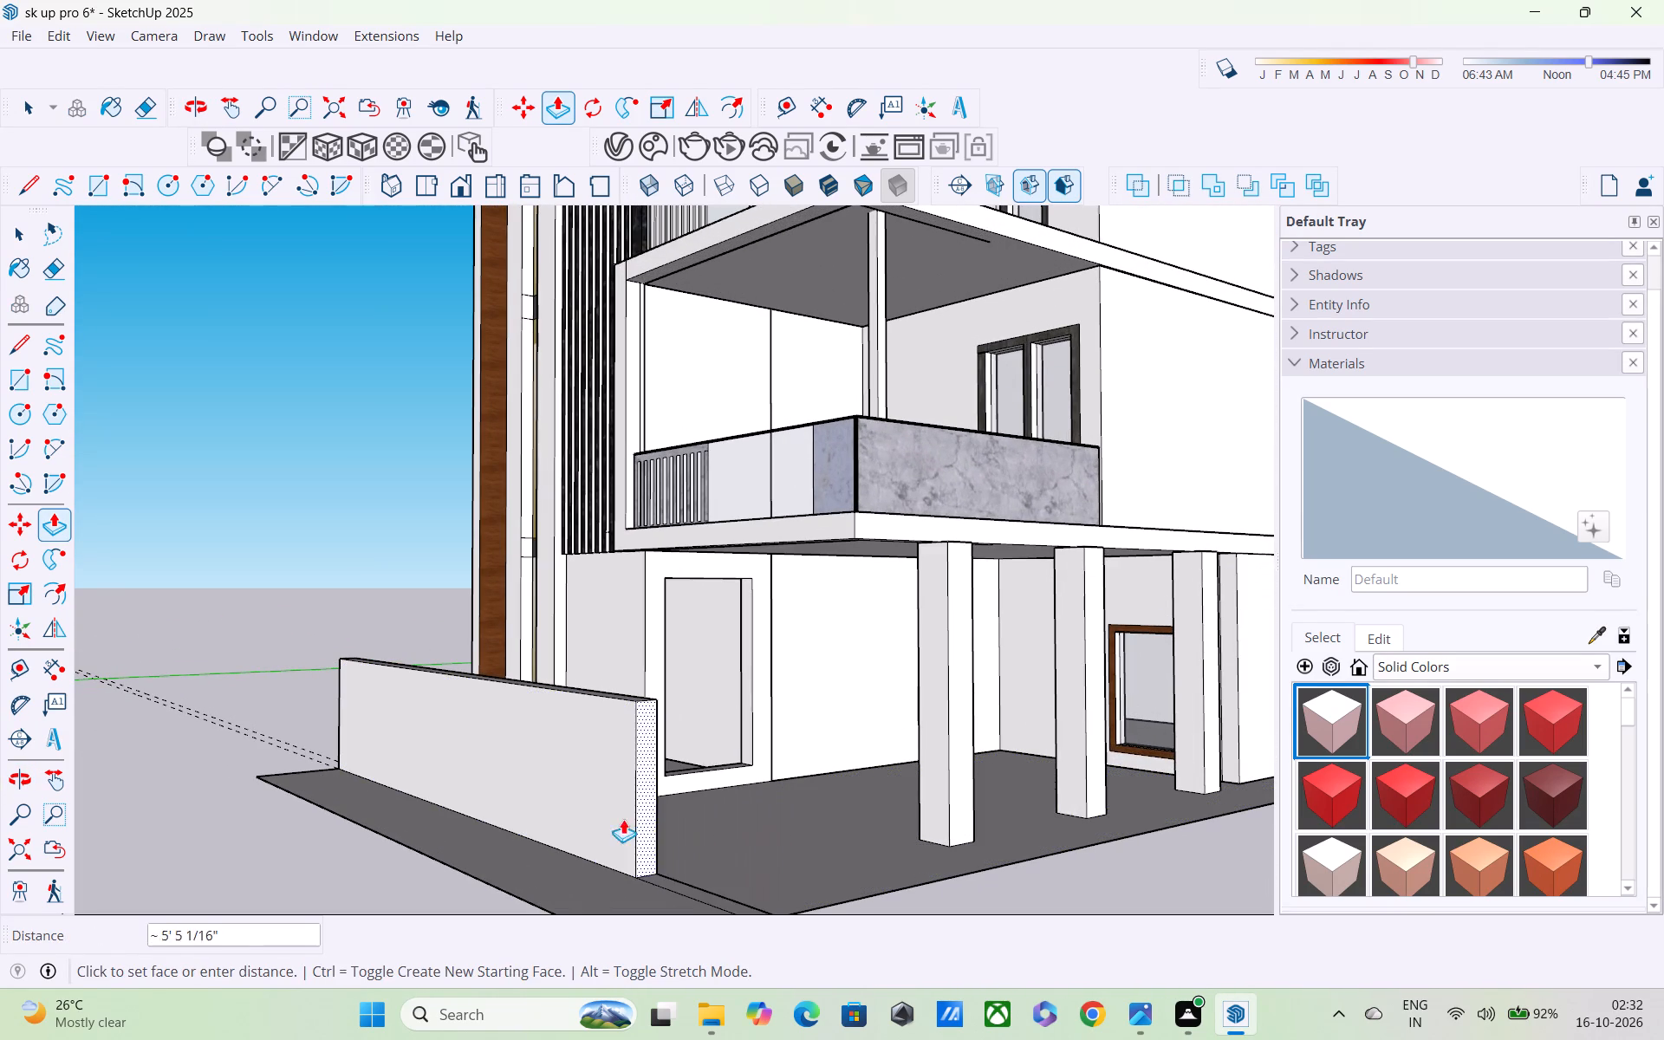
pyautogui.moveTo(609, 820); pyautogui.dragTo(1052, 787, button='middle')
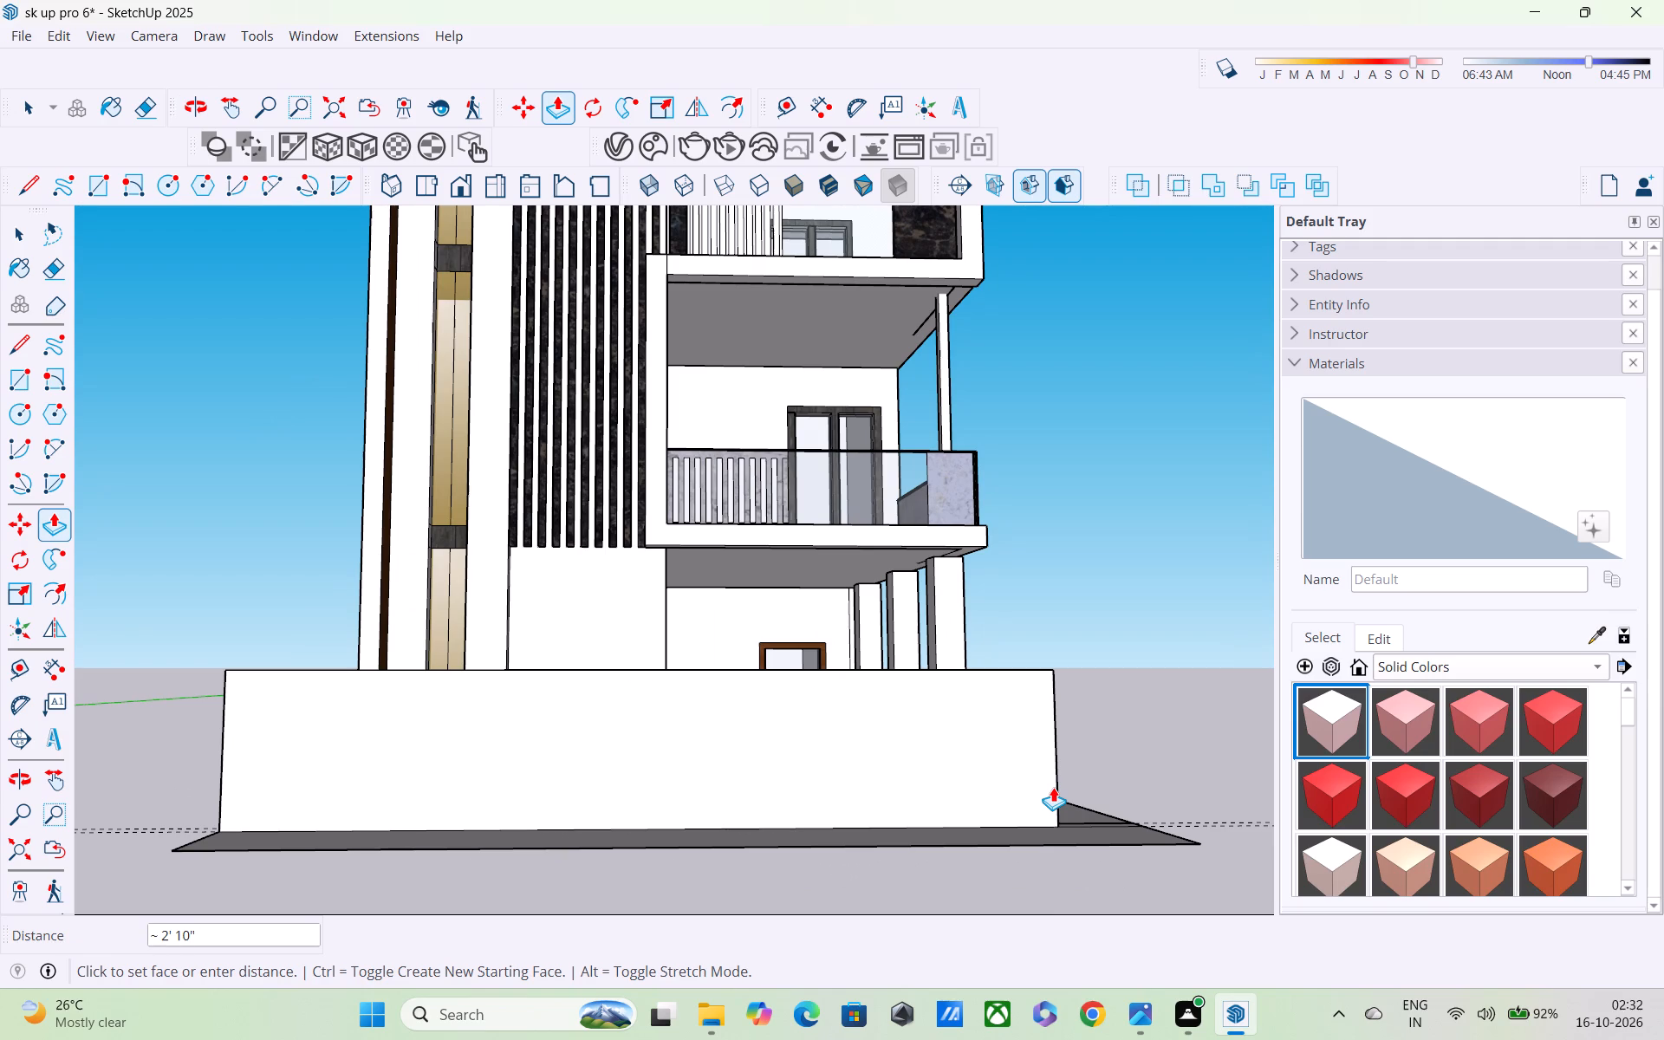
pyautogui.scroll(1, 815, 845)
pyautogui.moveTo(813, 845); pyautogui.dragTo(796, 944, button='middle')
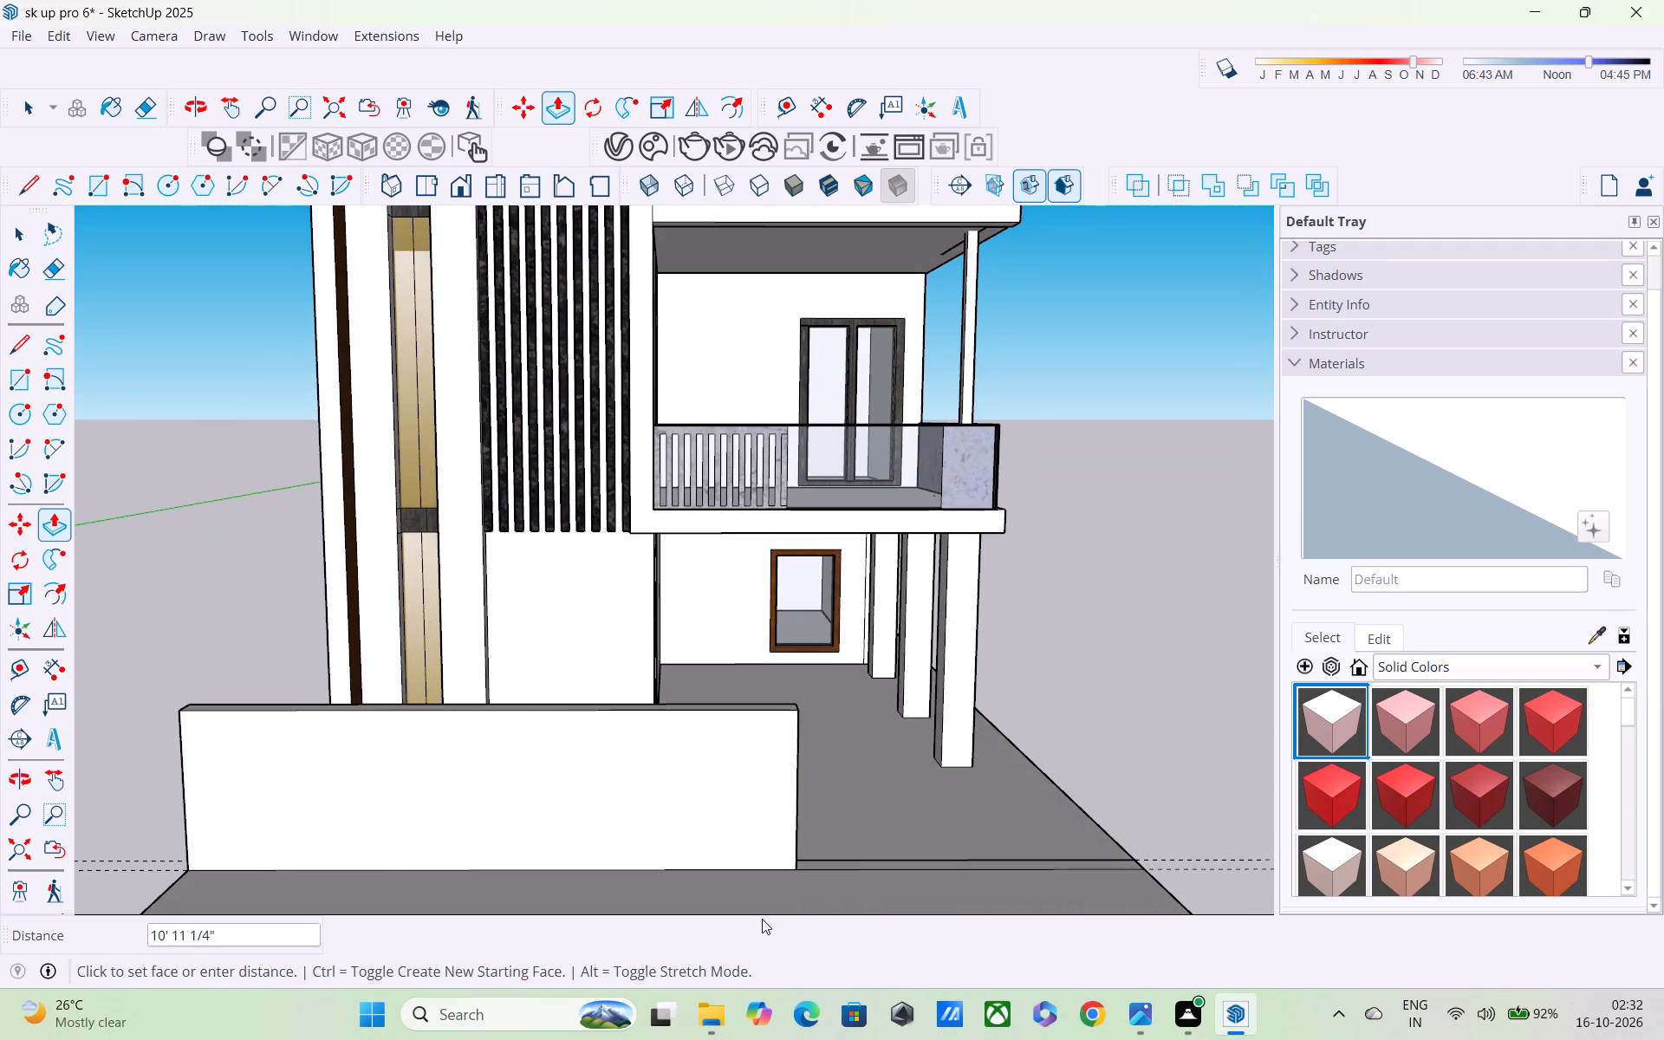
pyautogui.moveTo(754, 867); pyautogui.dragTo(590, 780, button='middle')
pyautogui.moveTo(591, 779); pyautogui.dragTo(744, 721, button='middle')
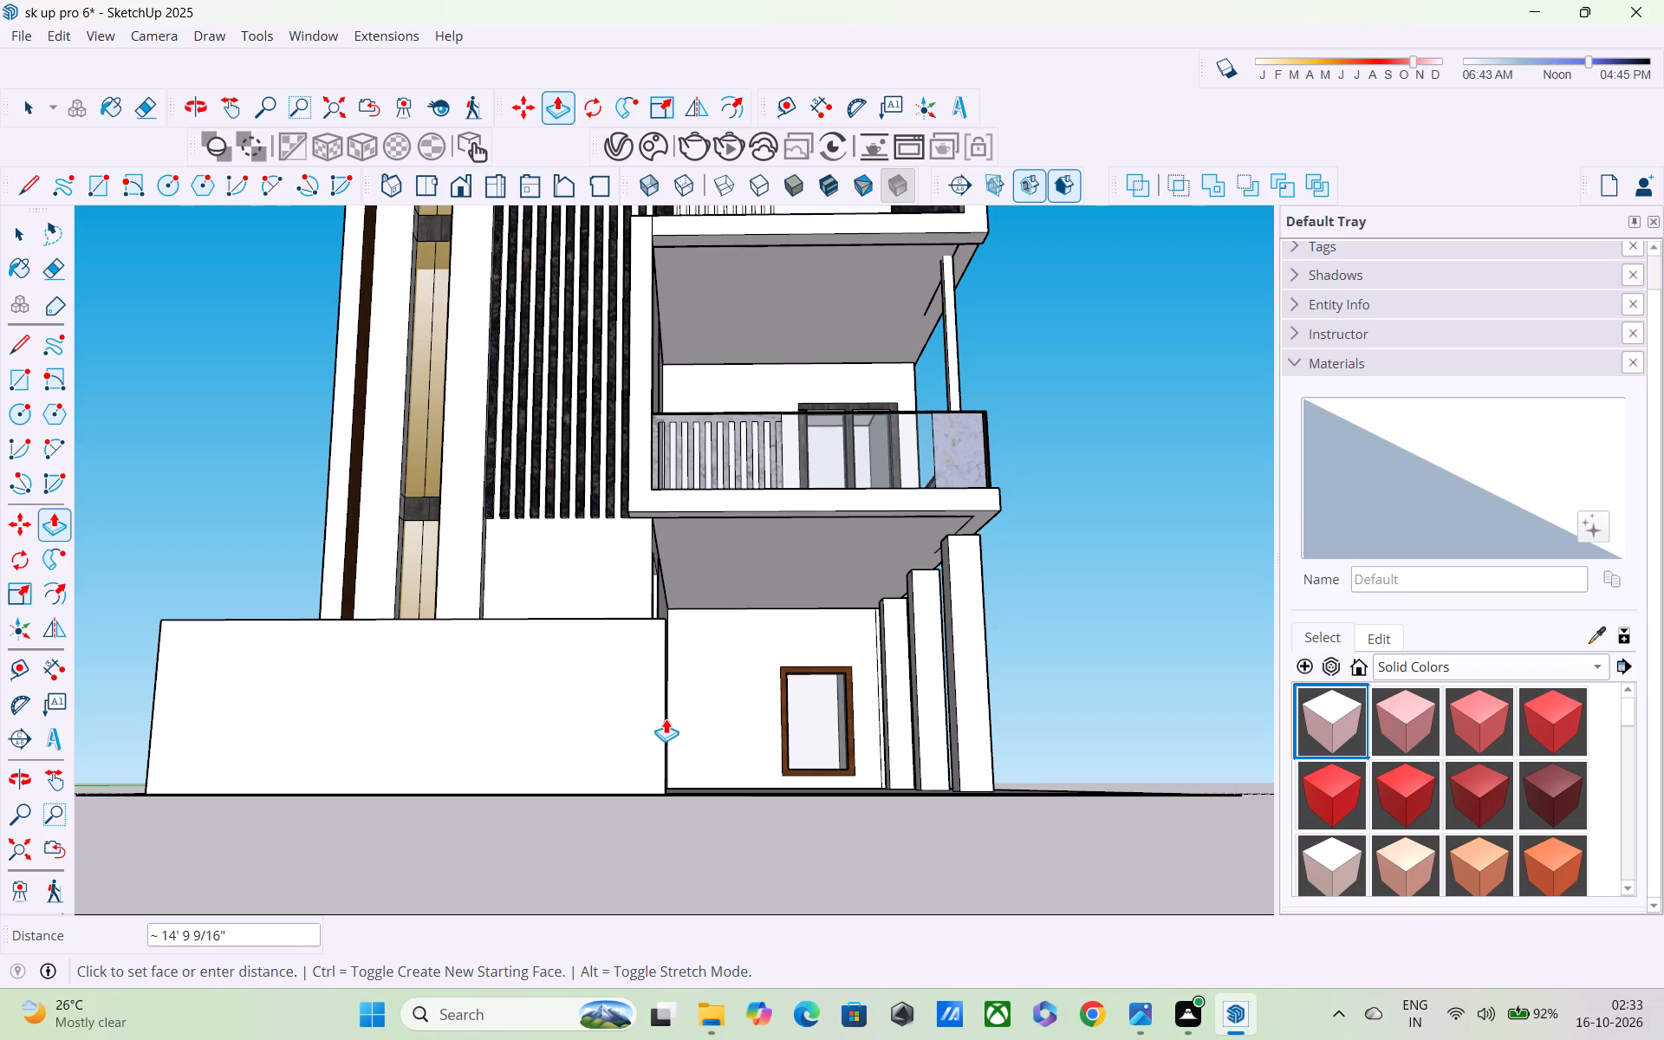
pyautogui.click(666, 718)
# Draw a horizontal line about 15' 2 1/2" long across the boundary wall's outer face, a little above its base.
pyautogui.moveTo(679, 734); pyautogui.dragTo(784, 892, button='middle')
pyautogui.scroll(-3, 785, 900)
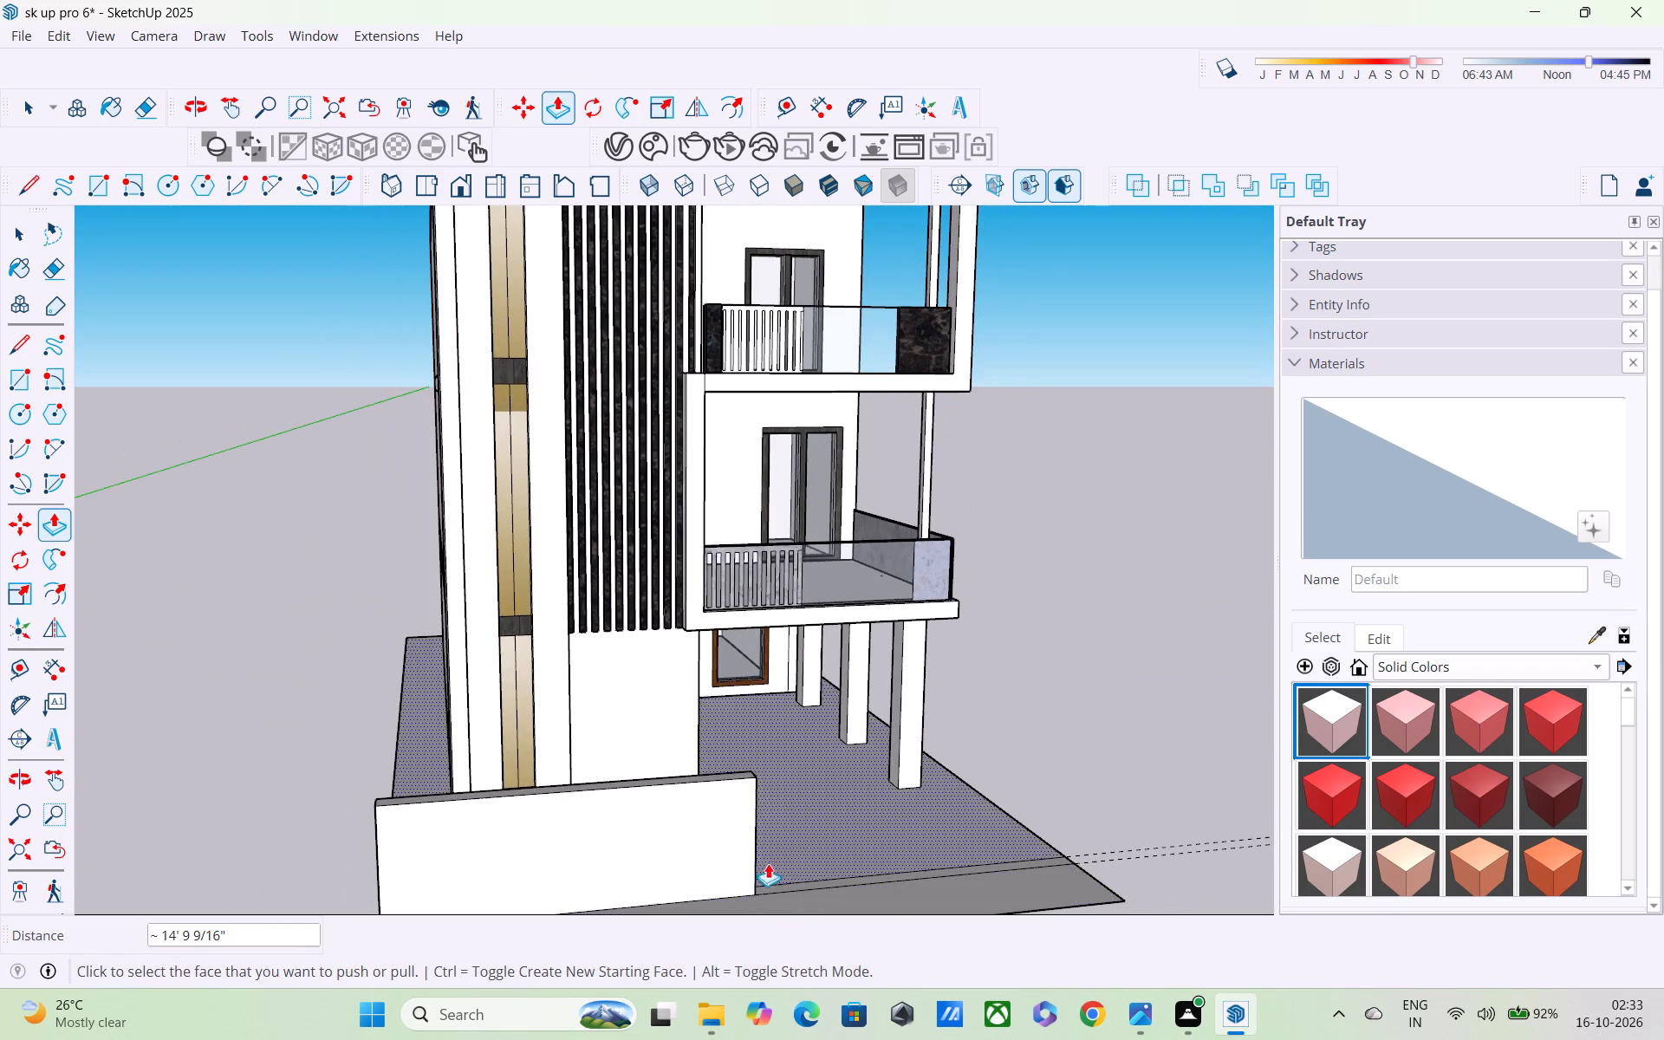
pyautogui.scroll(1, 755, 790)
pyautogui.scroll(-3, 755, 795)
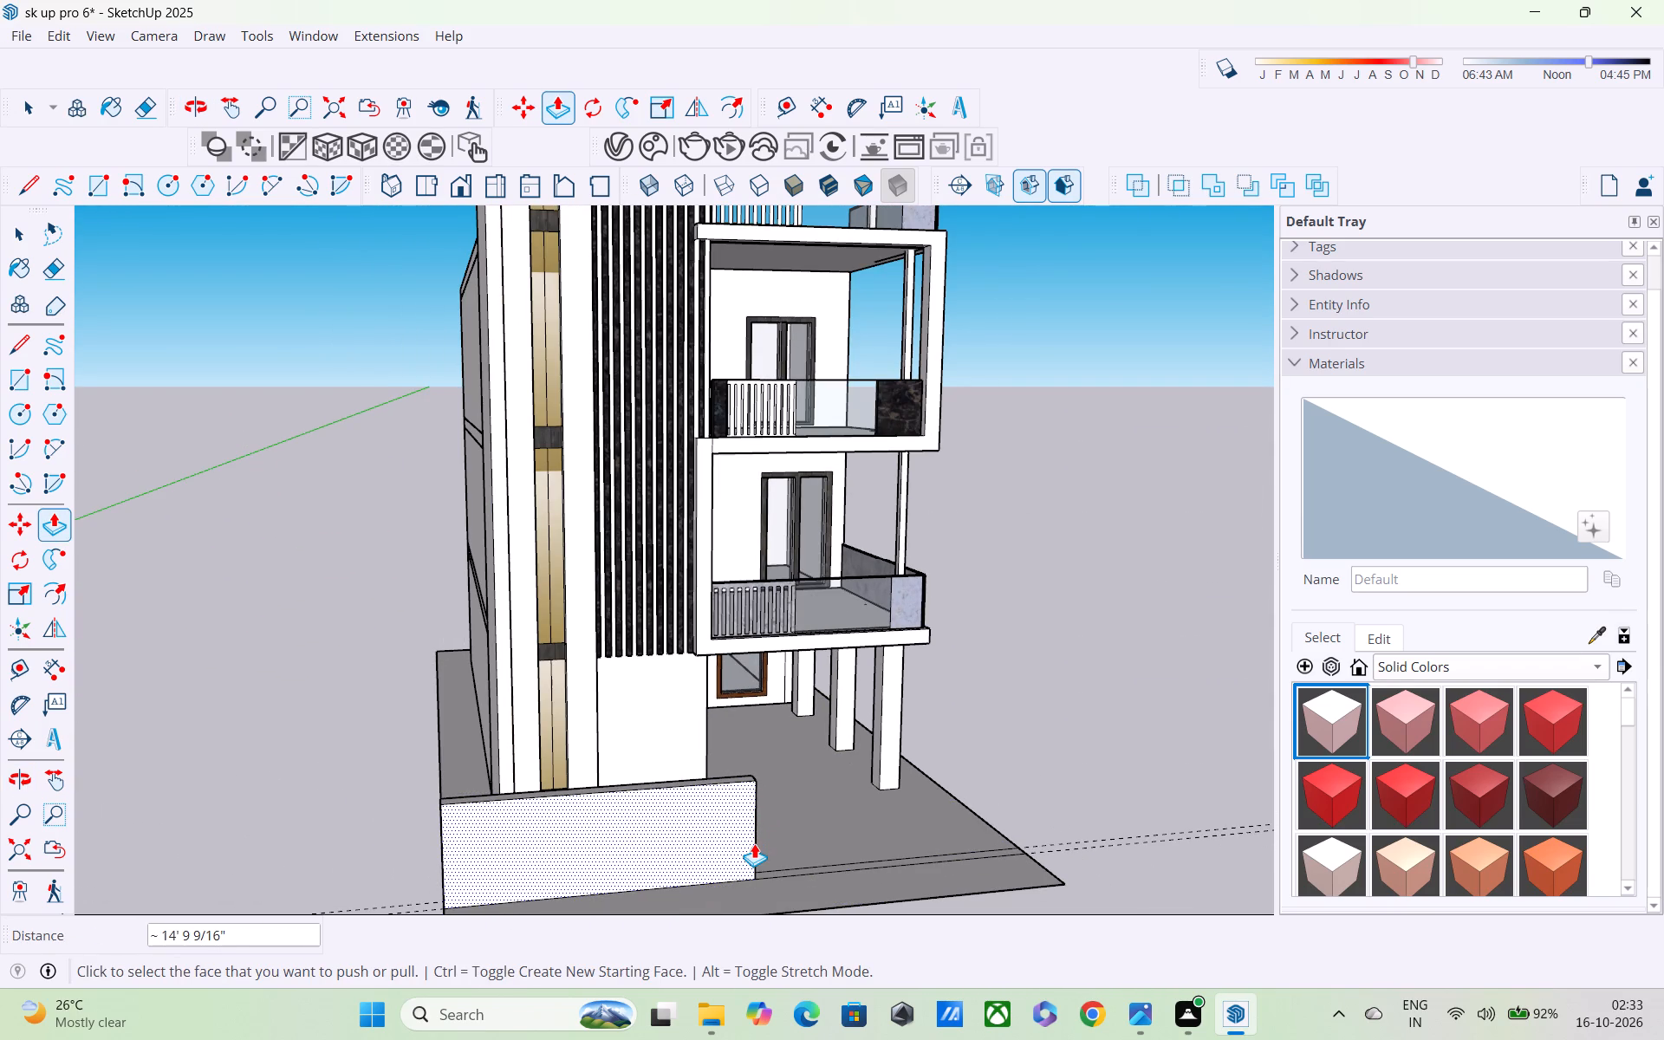
pyautogui.press('l')
pyautogui.keyDown('shift'); pyautogui.moveTo(647, 922); pyautogui.dragTo(687, 754, button='middle'); pyautogui.keyUp('shift')
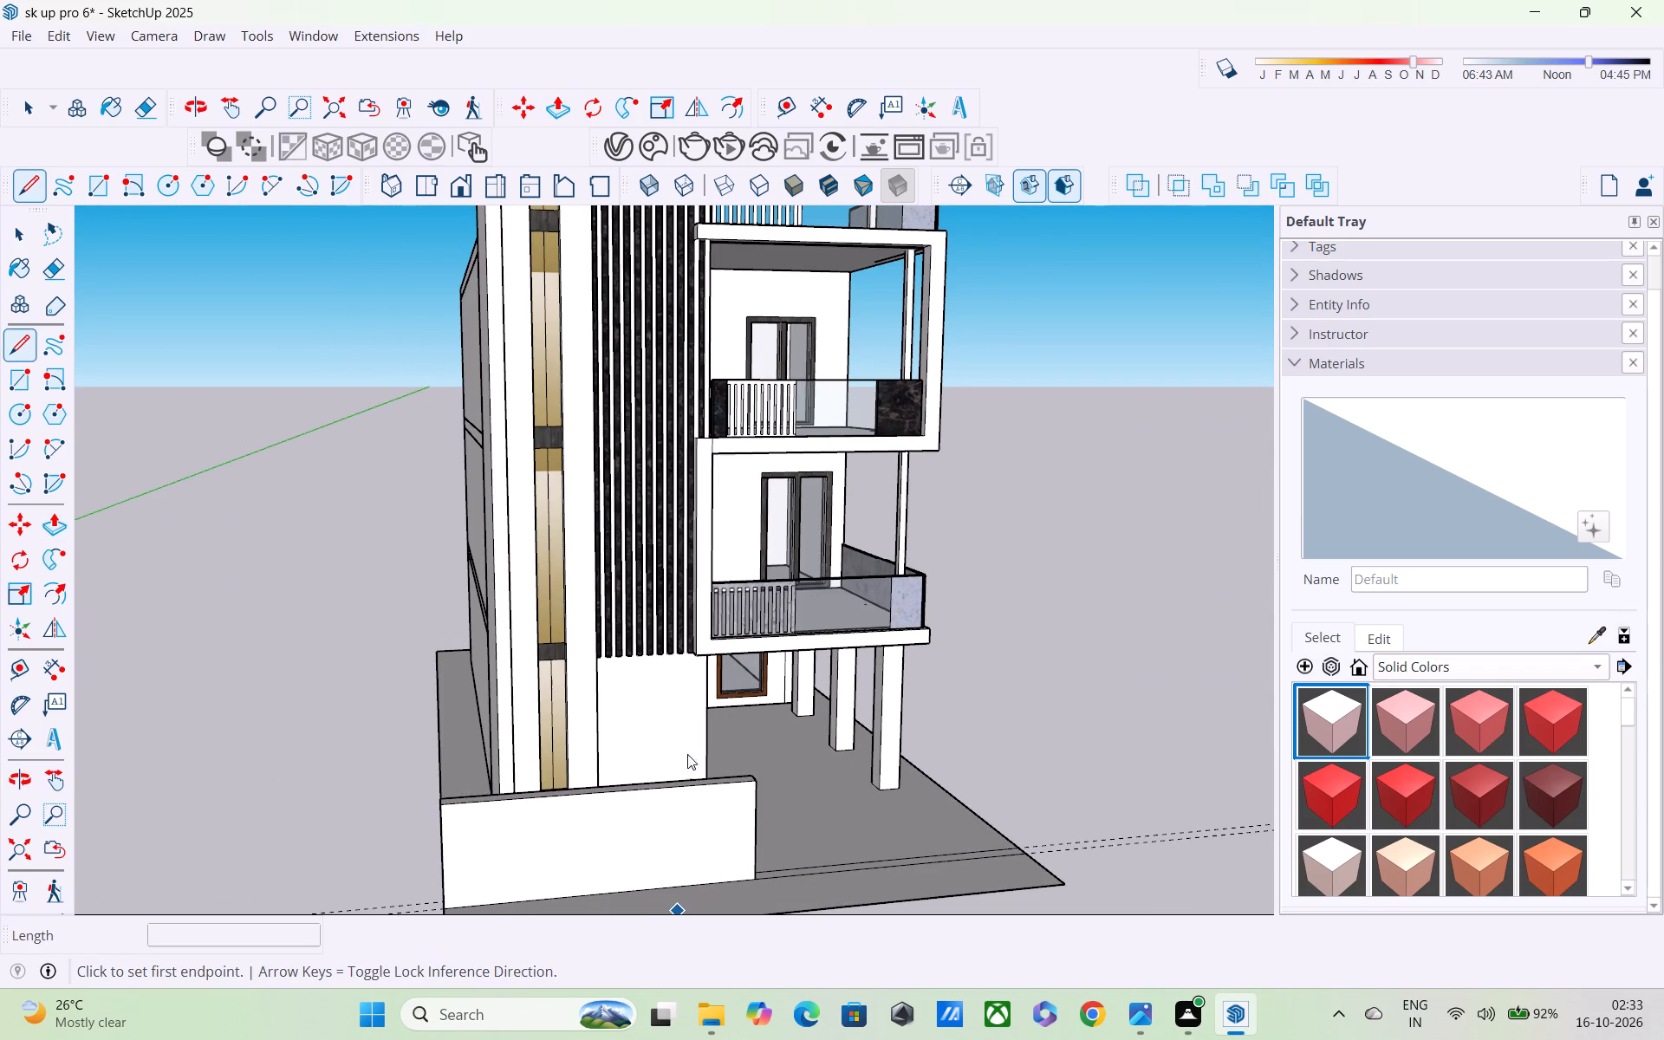
pyautogui.keyDown('shift'); pyautogui.moveTo(687, 754); pyautogui.dragTo(694, 741, button='middle'); pyautogui.keyUp('shift')
pyautogui.keyDown('shift'); pyautogui.moveTo(665, 791); pyautogui.dragTo(818, 530, button='middle'); pyautogui.keyUp('shift')
pyautogui.scroll(3, 733, 646)
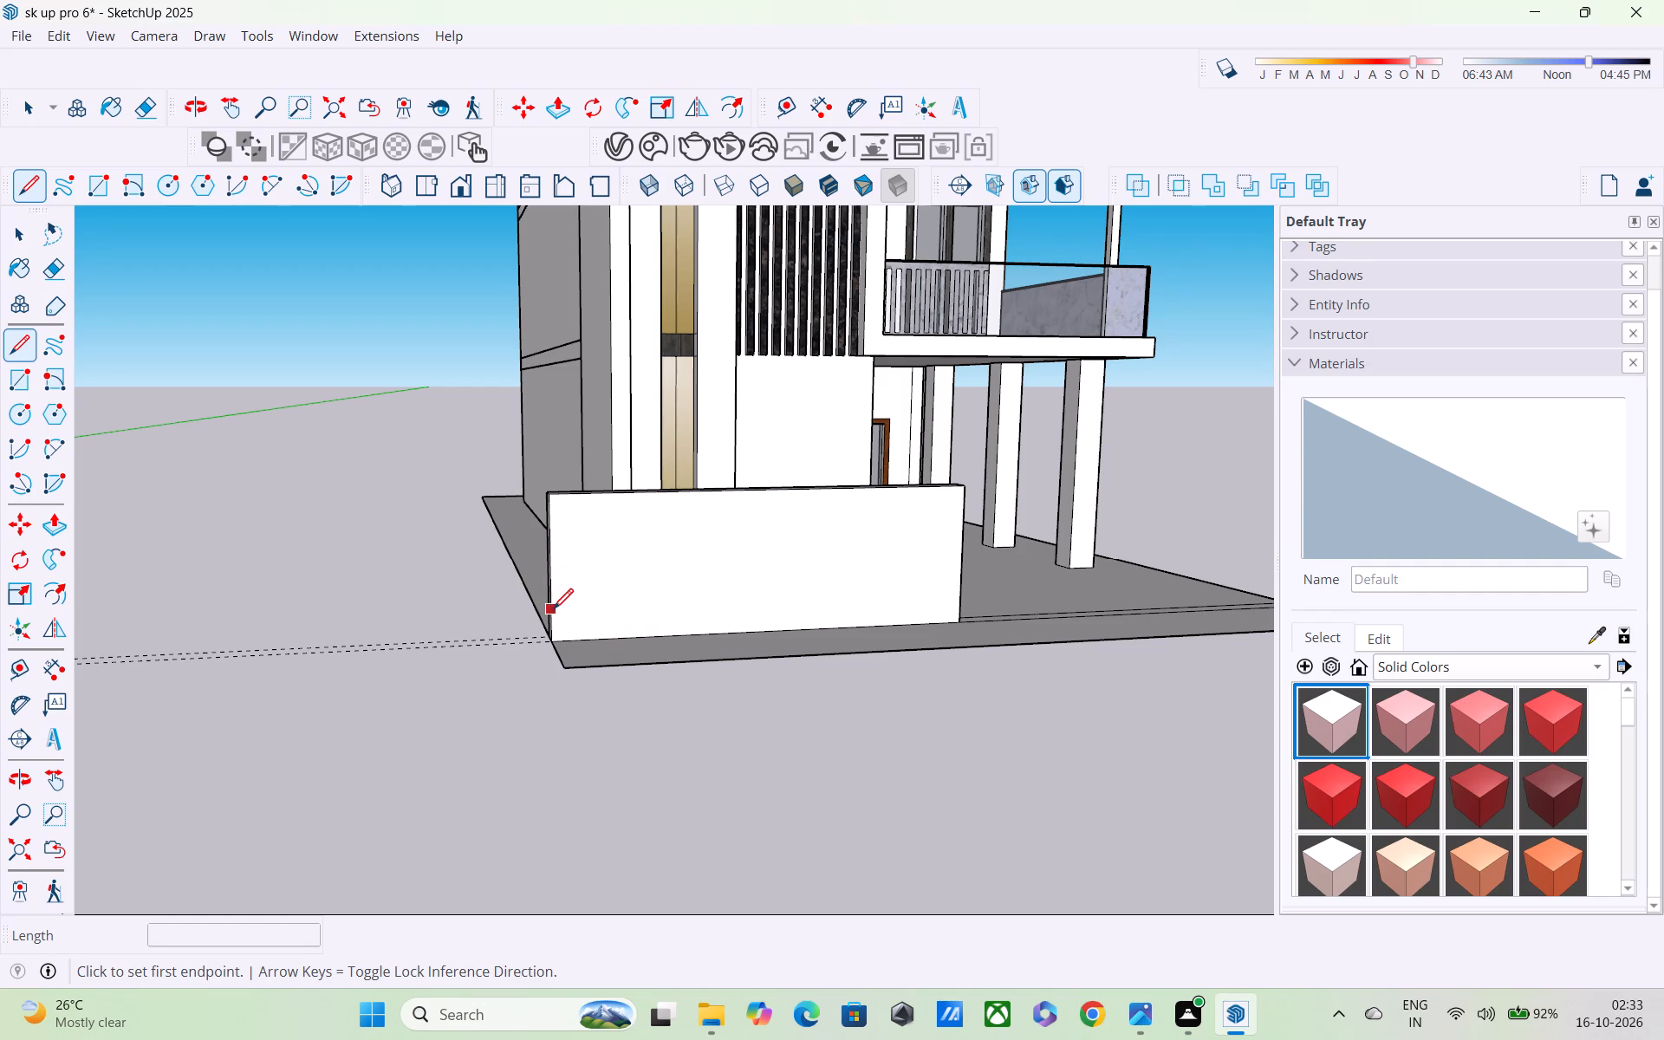
pyautogui.click(959, 592)
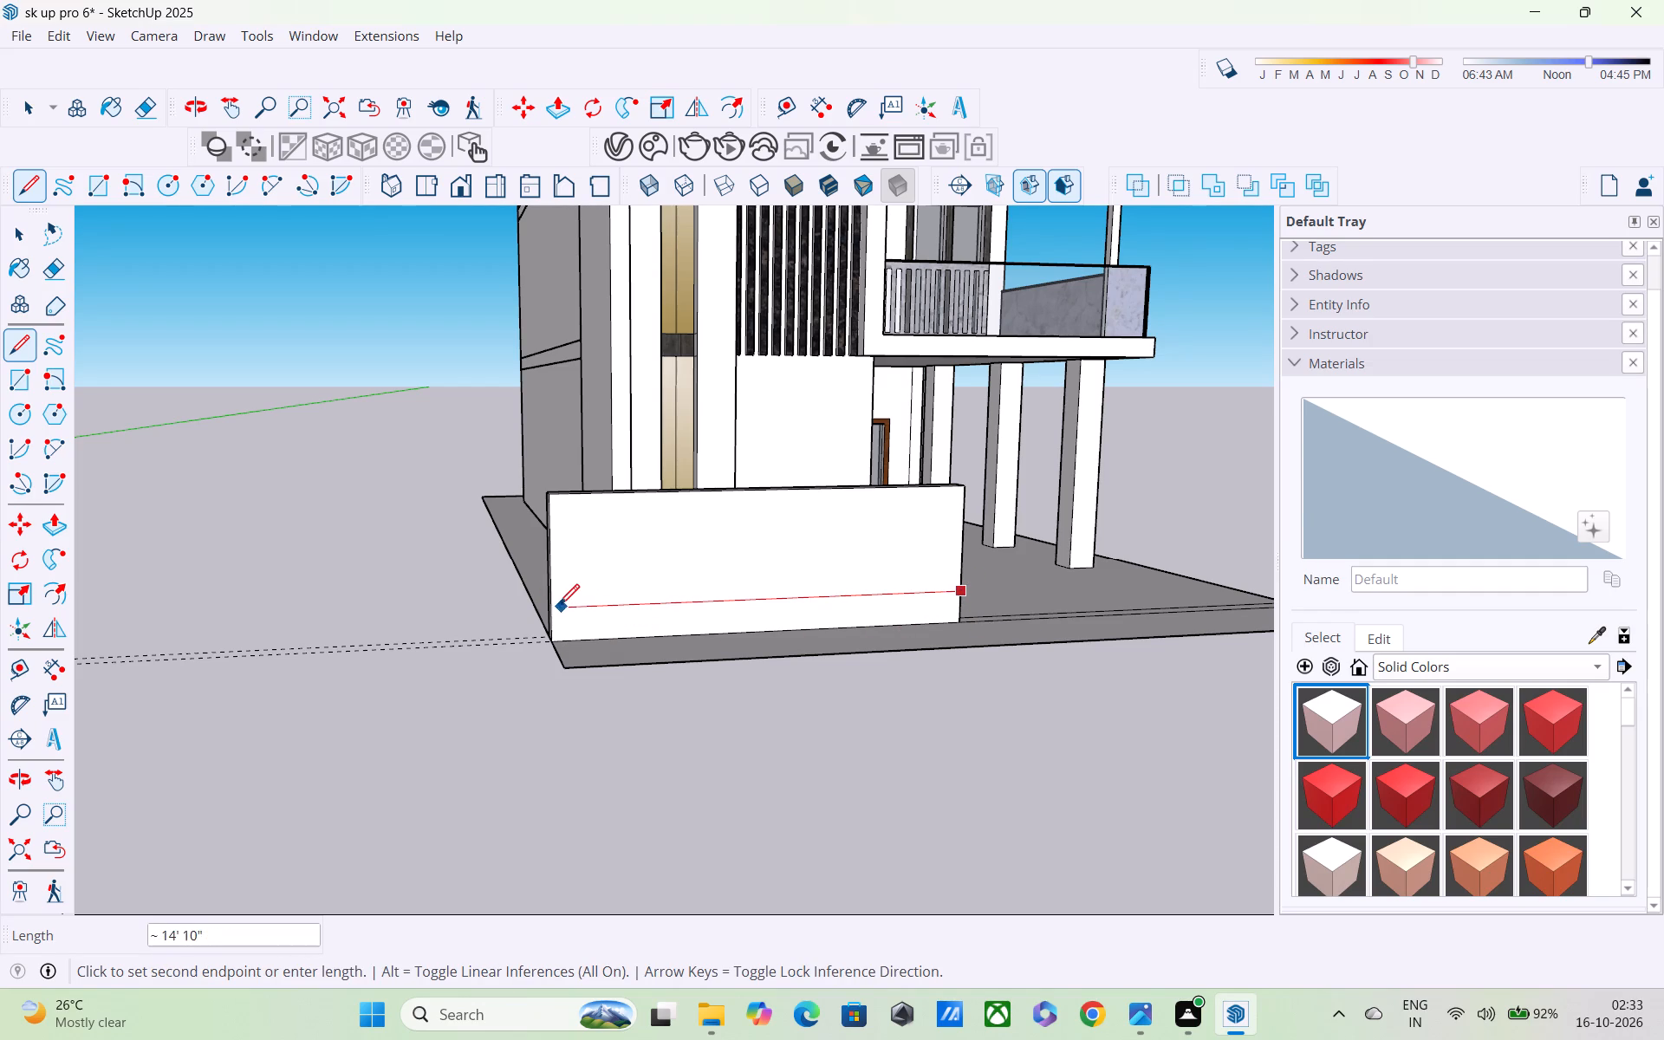
pyautogui.click(554, 607)
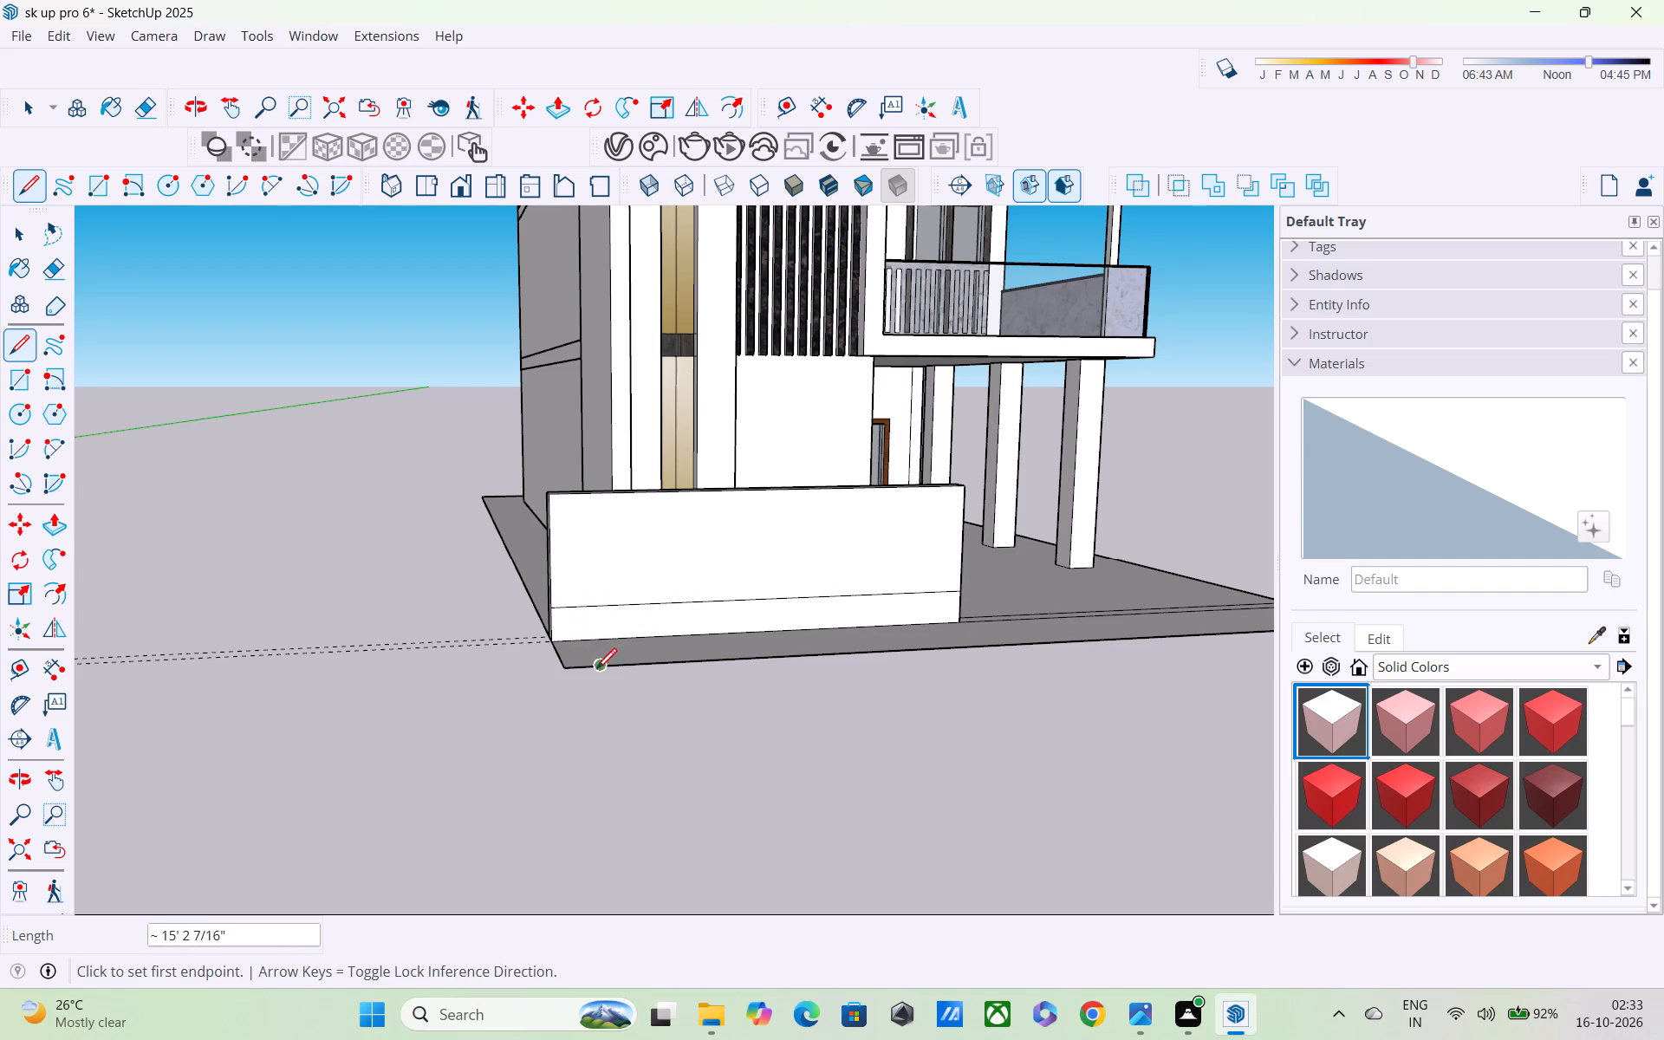
# Pull the lower band of the boundary wall's outer face outward about 2' 9 1/2" to form a ledge.
pyautogui.press('p')
pyautogui.click(630, 616)
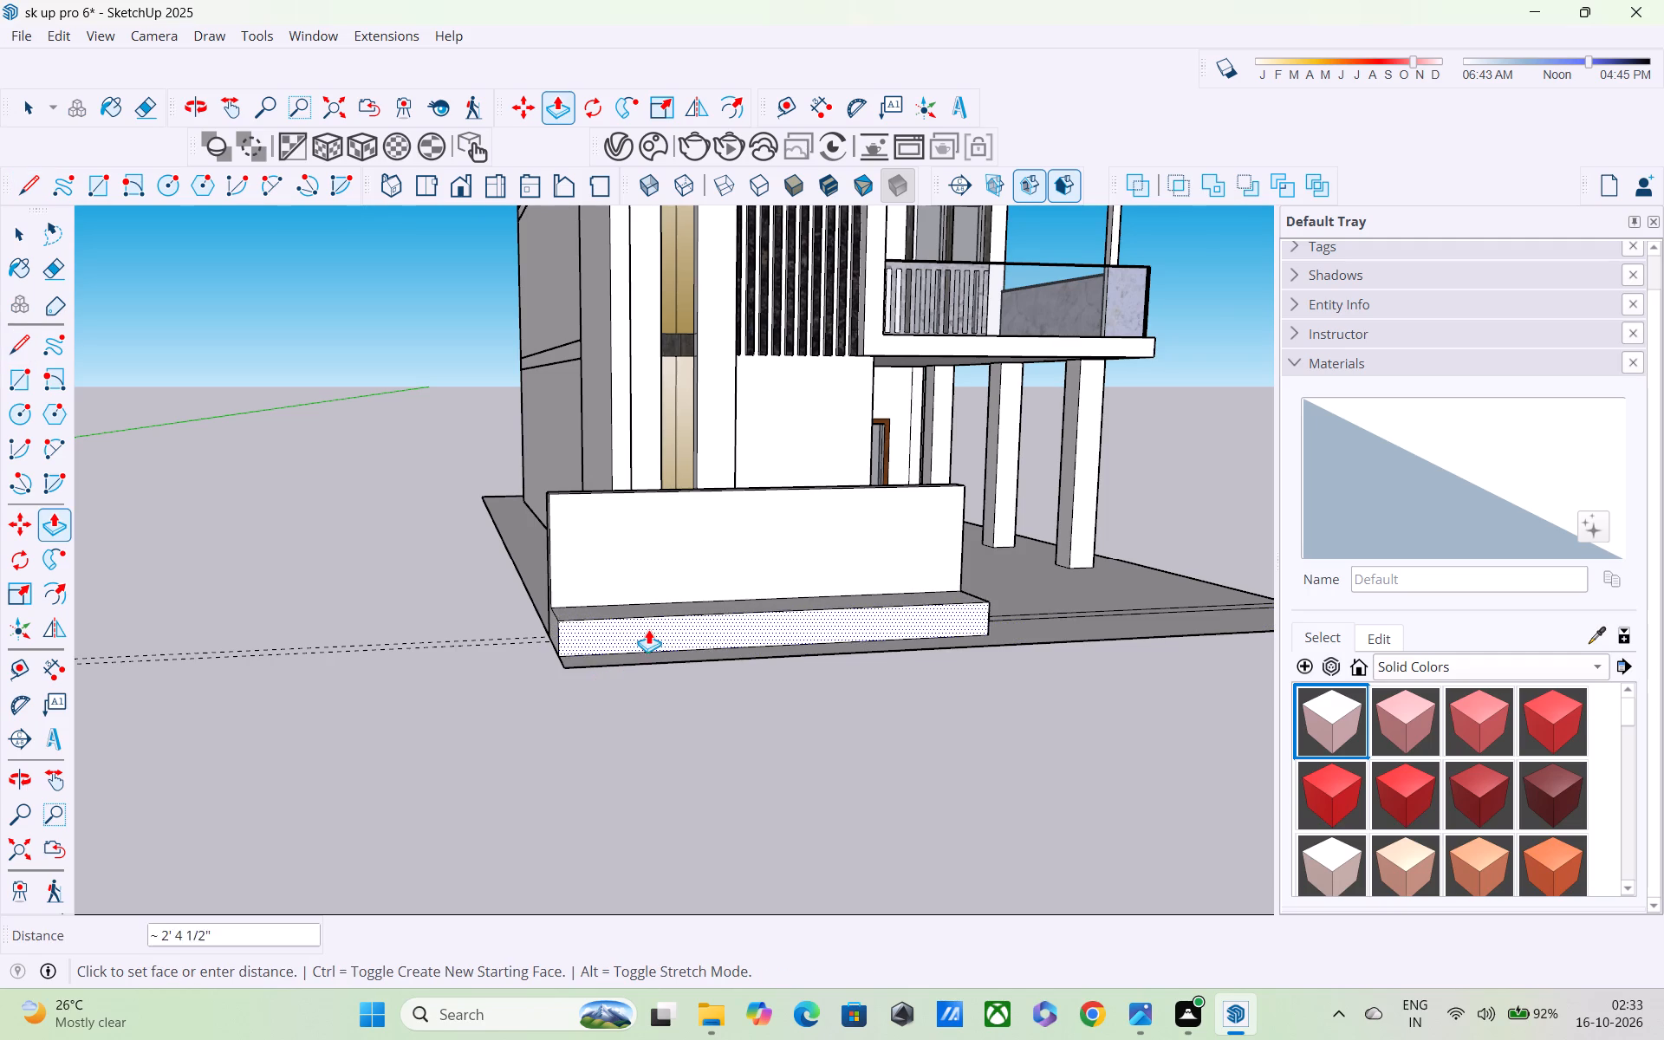
pyautogui.moveTo(652, 631); pyautogui.dragTo(686, 724, button='middle')
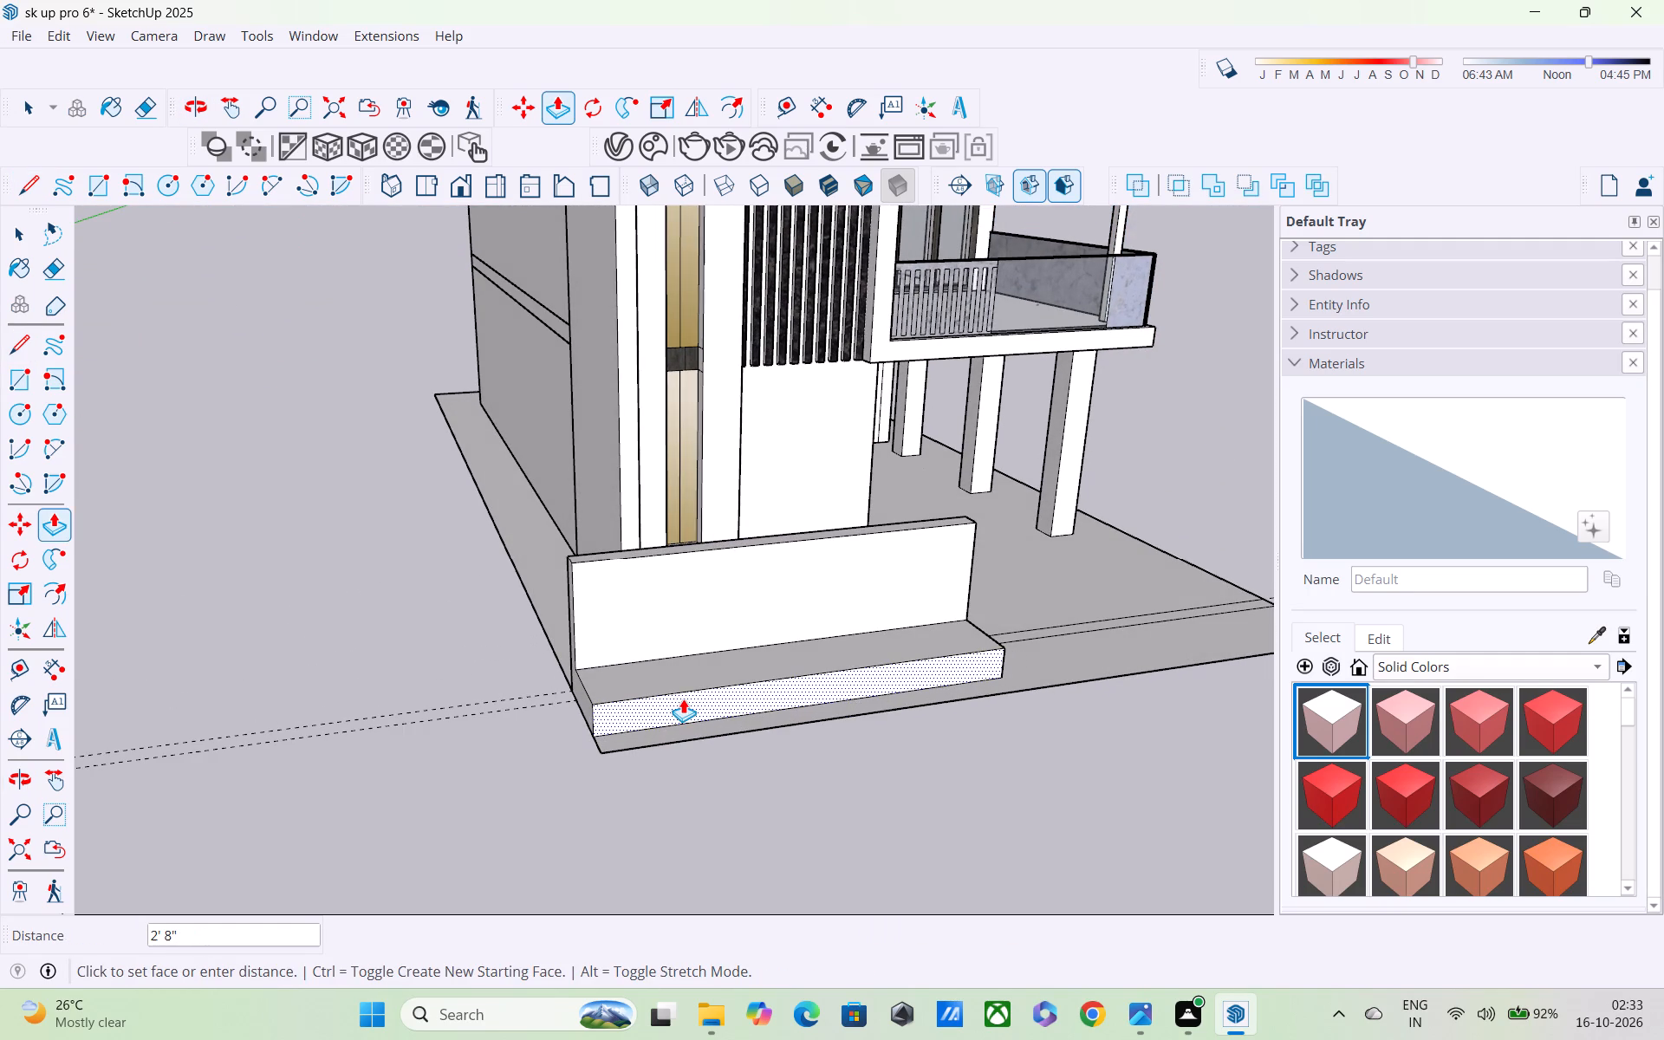
pyautogui.click(684, 700)
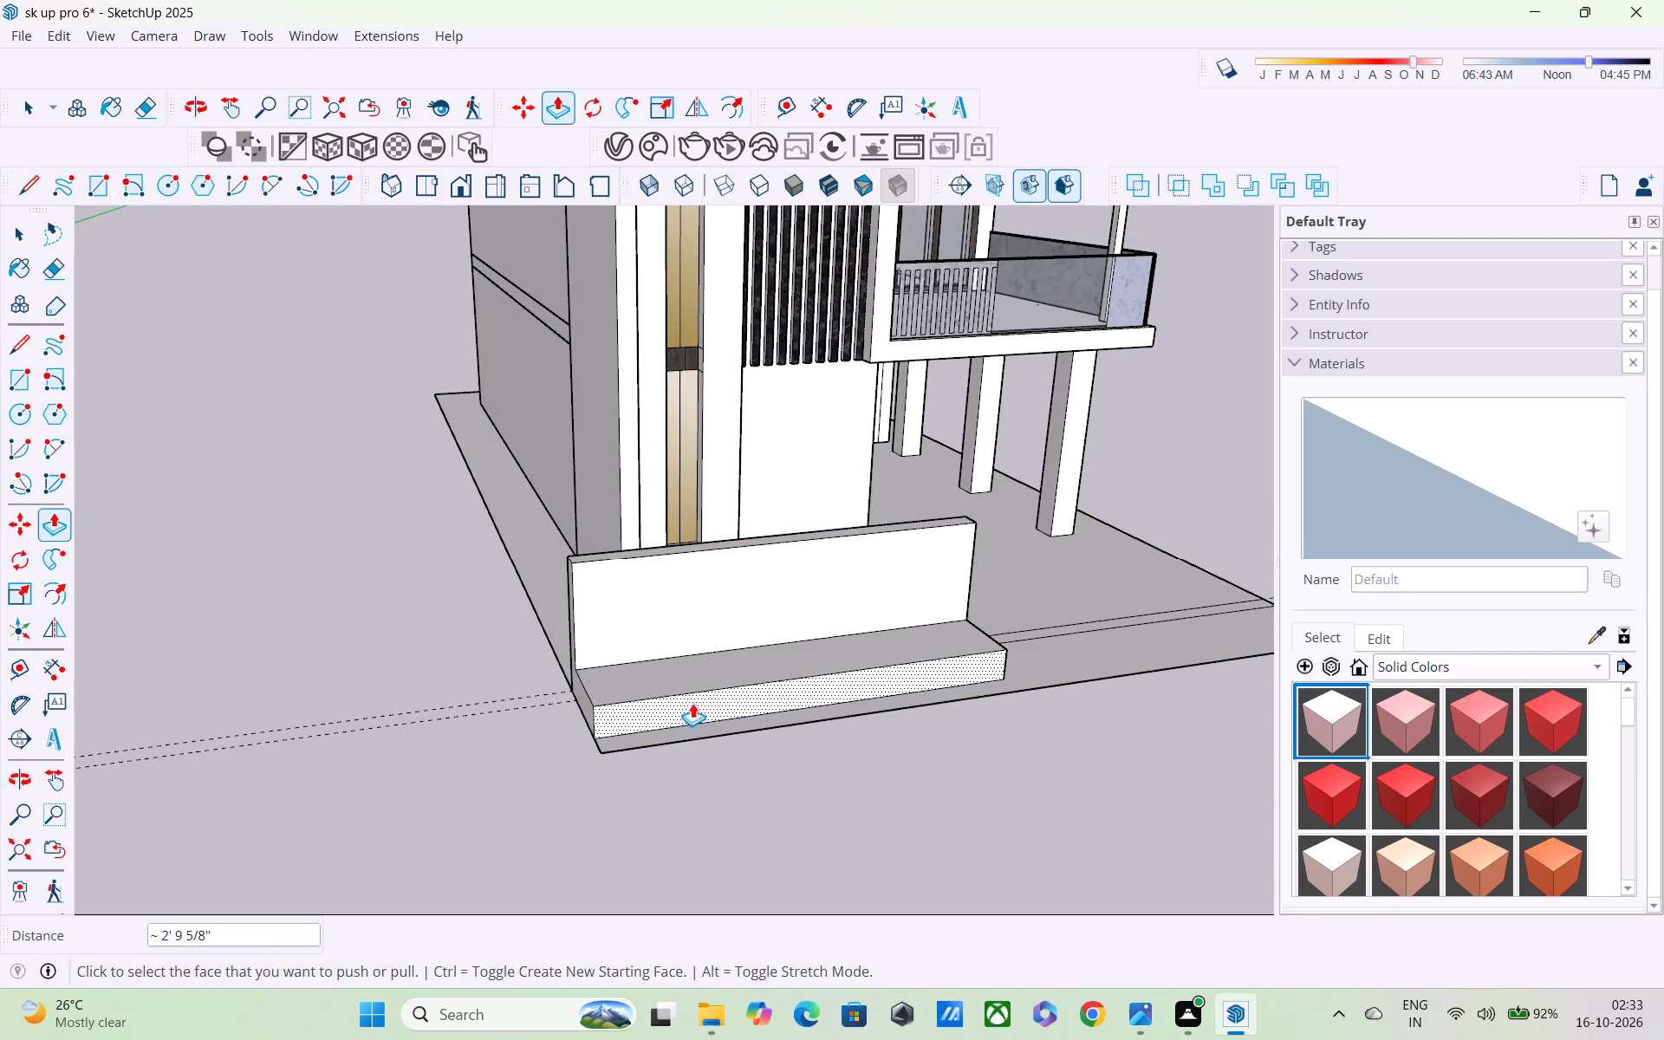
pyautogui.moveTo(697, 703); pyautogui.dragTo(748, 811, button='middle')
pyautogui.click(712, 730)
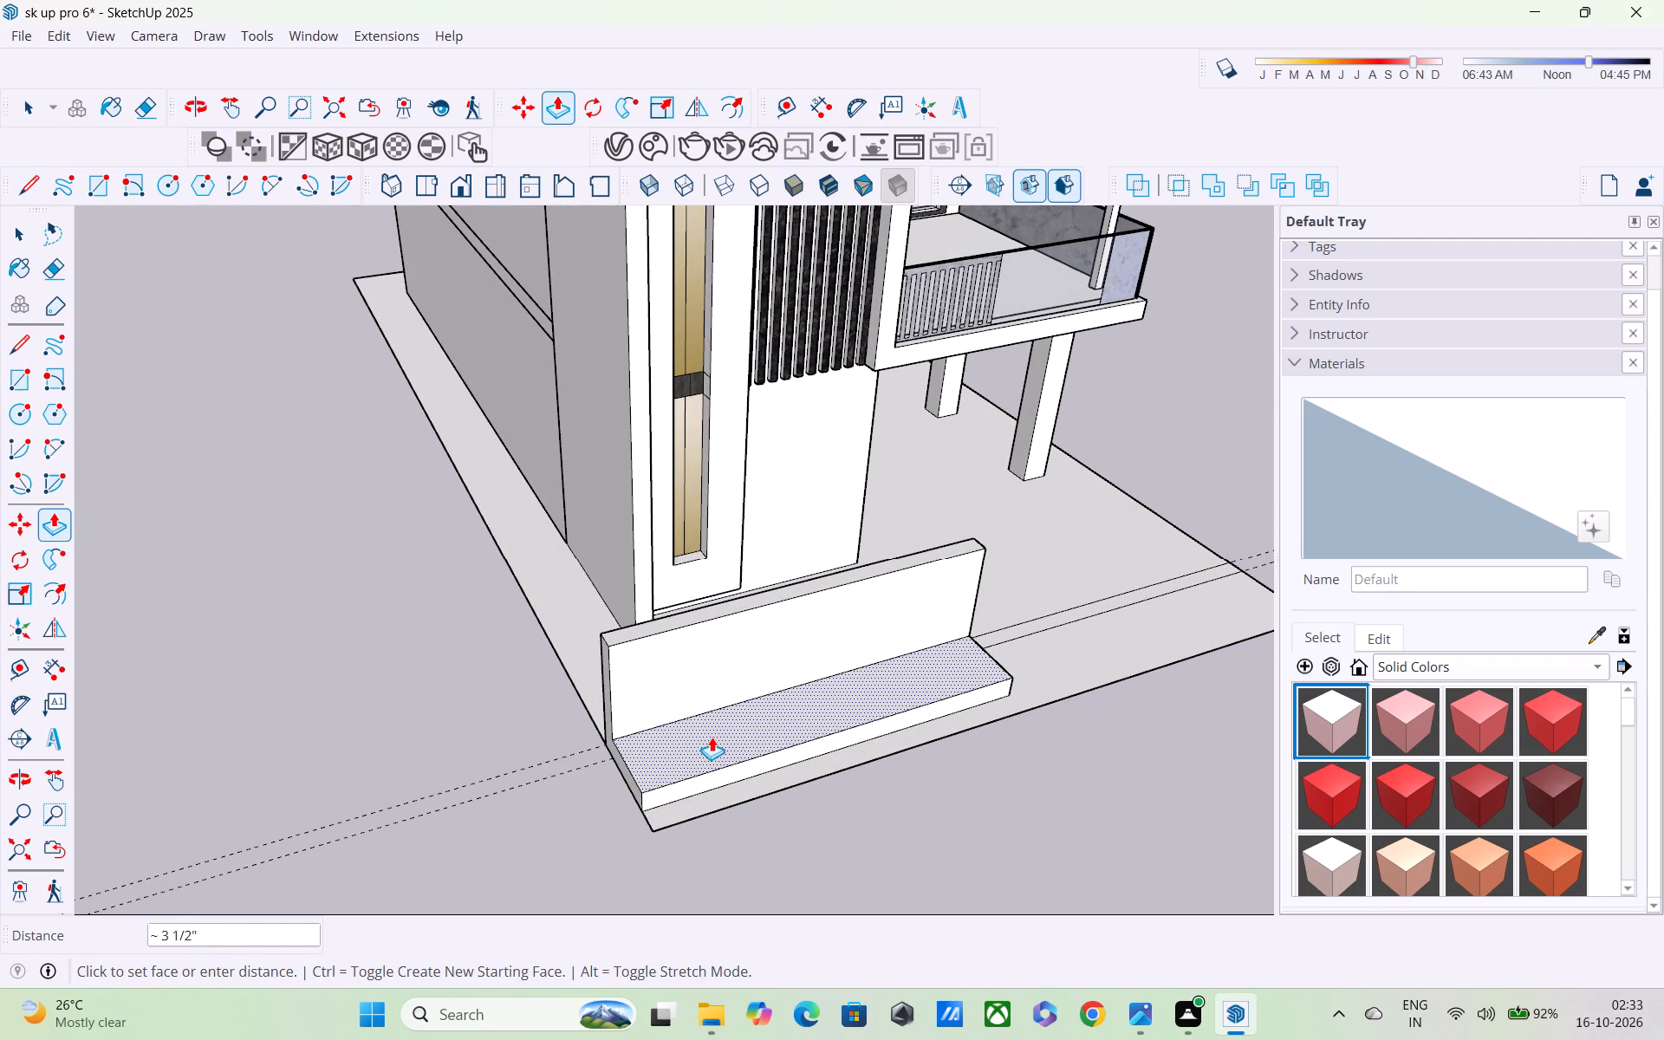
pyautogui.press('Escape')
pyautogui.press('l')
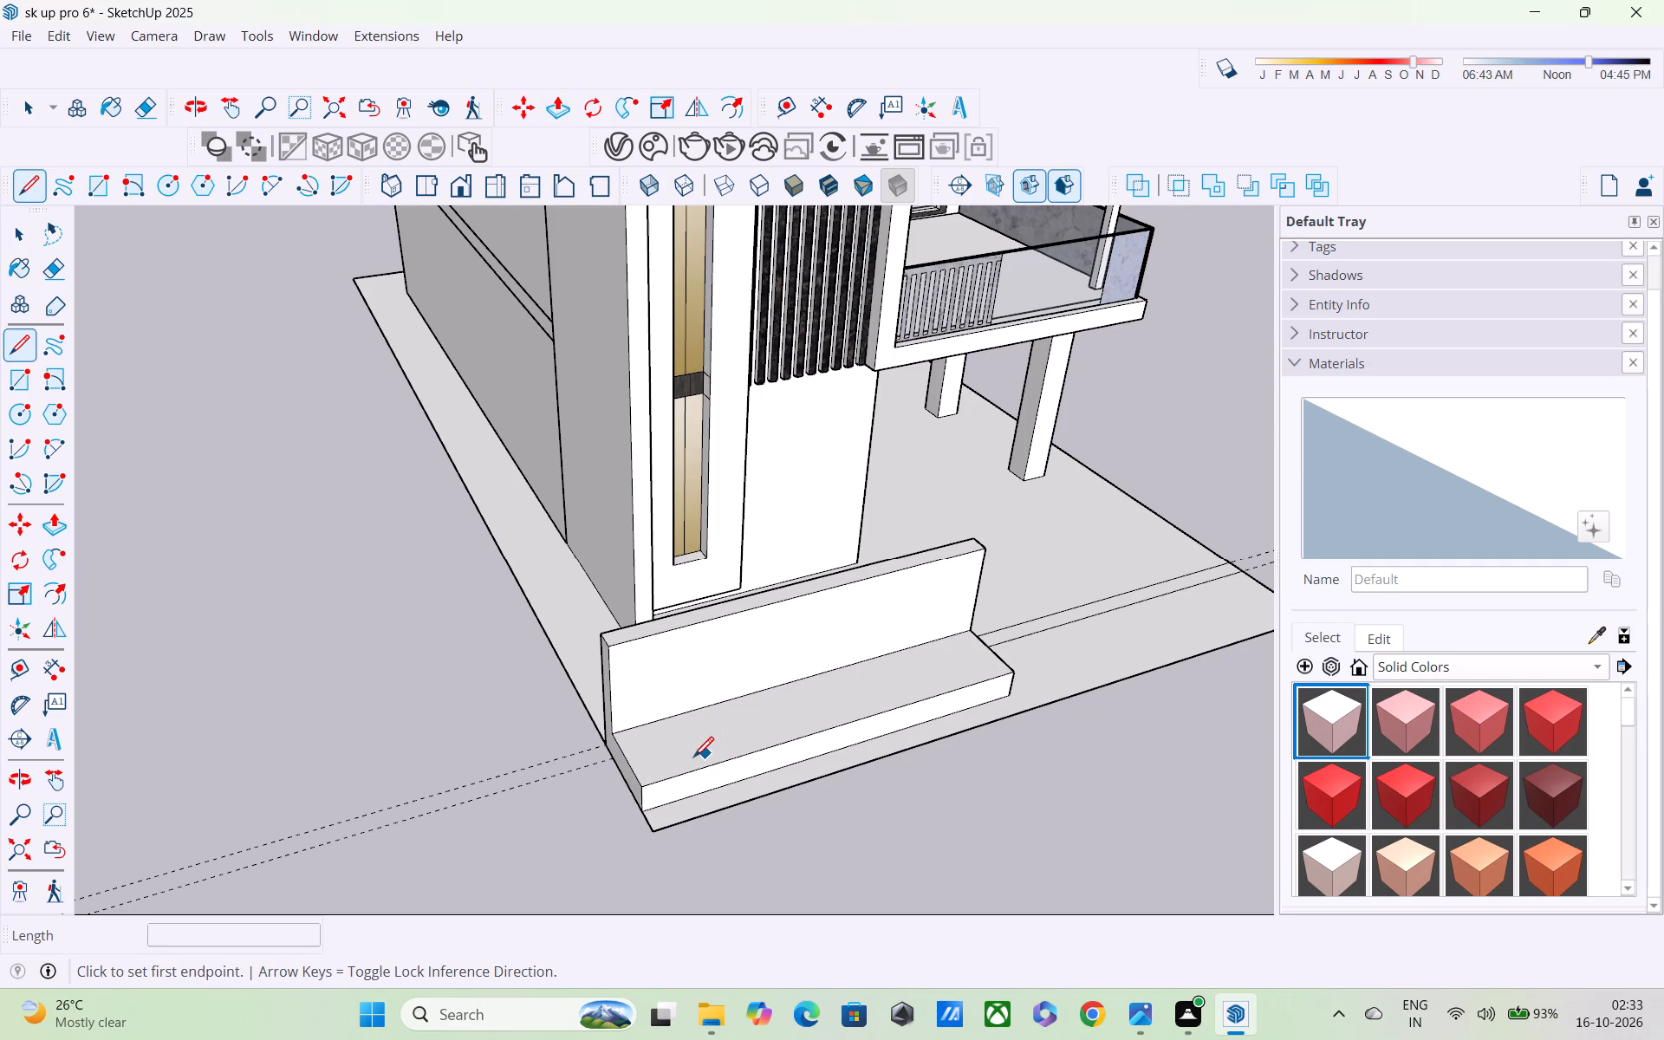
# Offset the outline of the ledge's top face inward by about 3 1/2".
pyautogui.scroll(6, 692, 759)
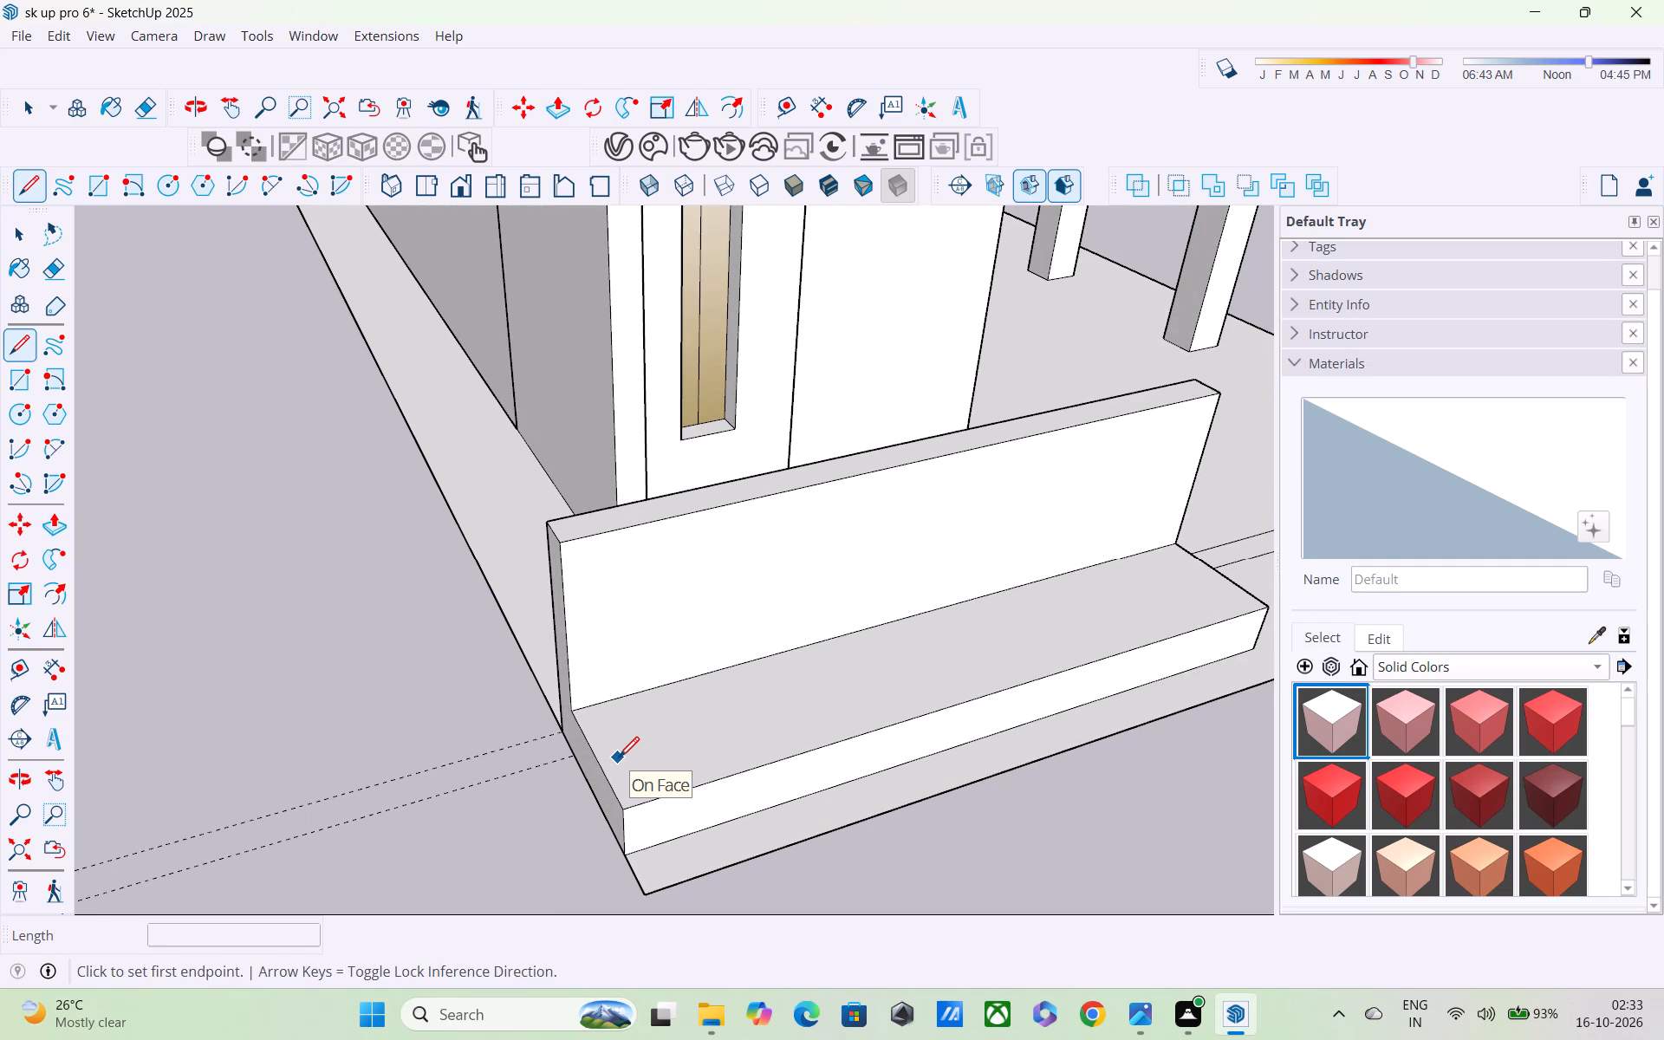
pyautogui.press('f')
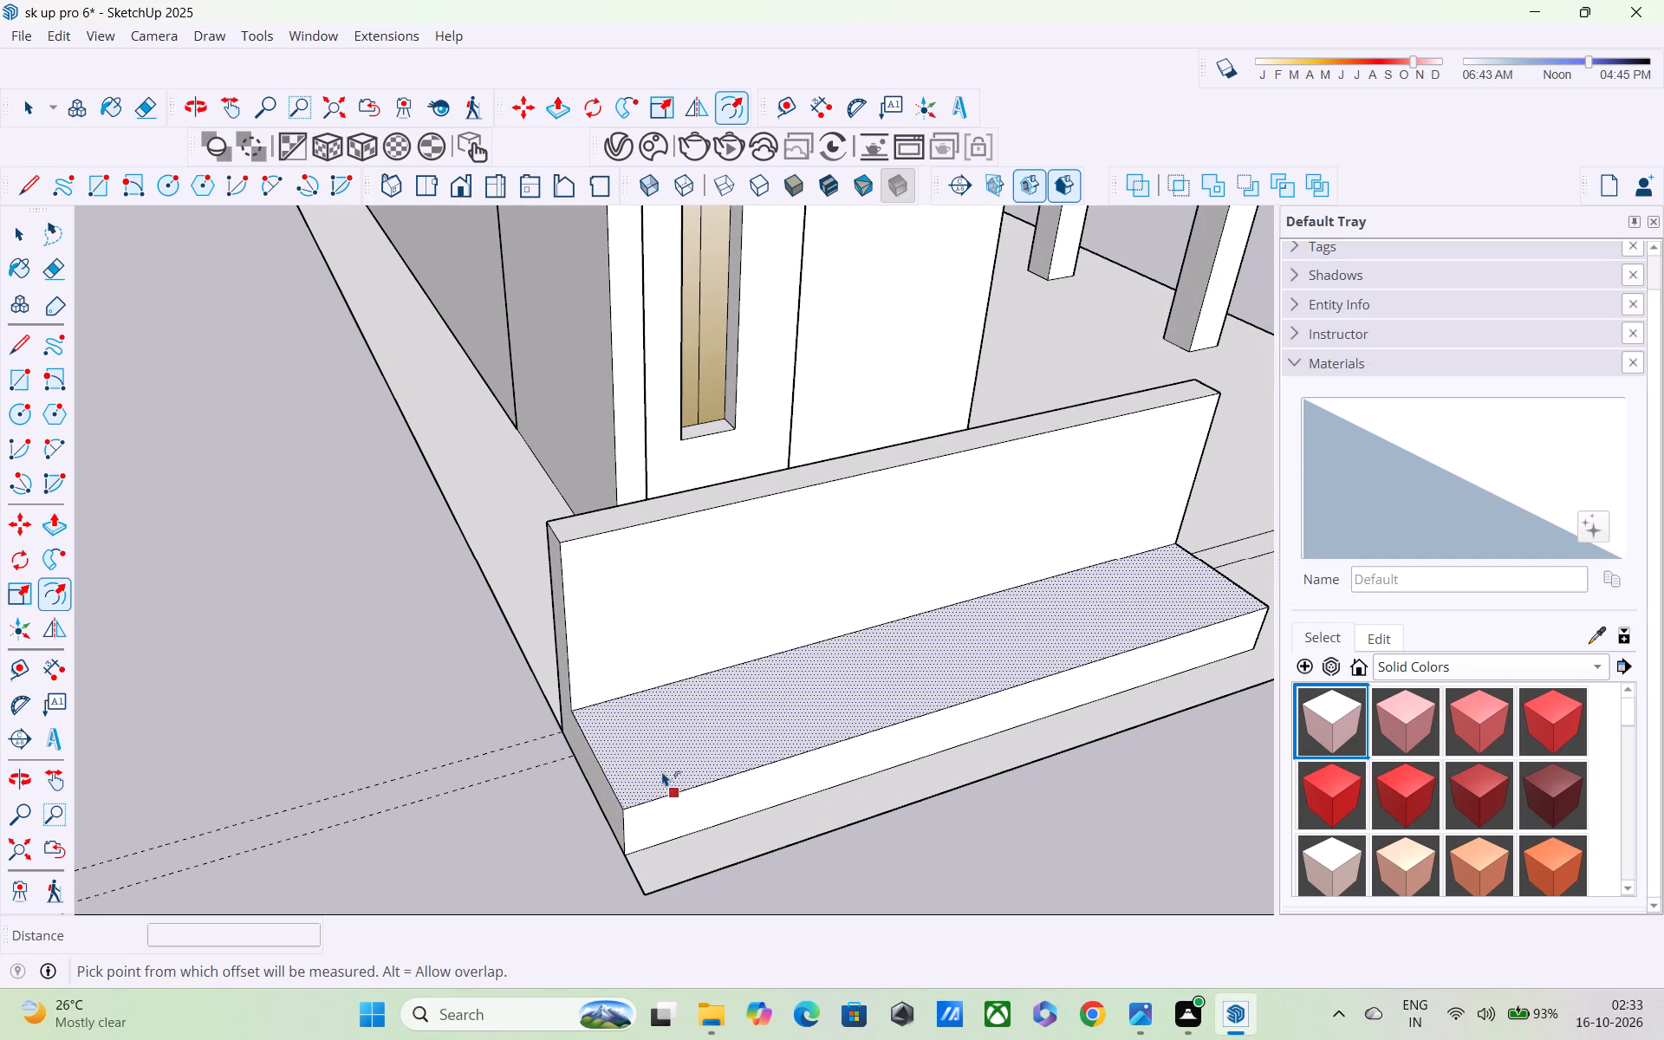
pyautogui.click(663, 771)
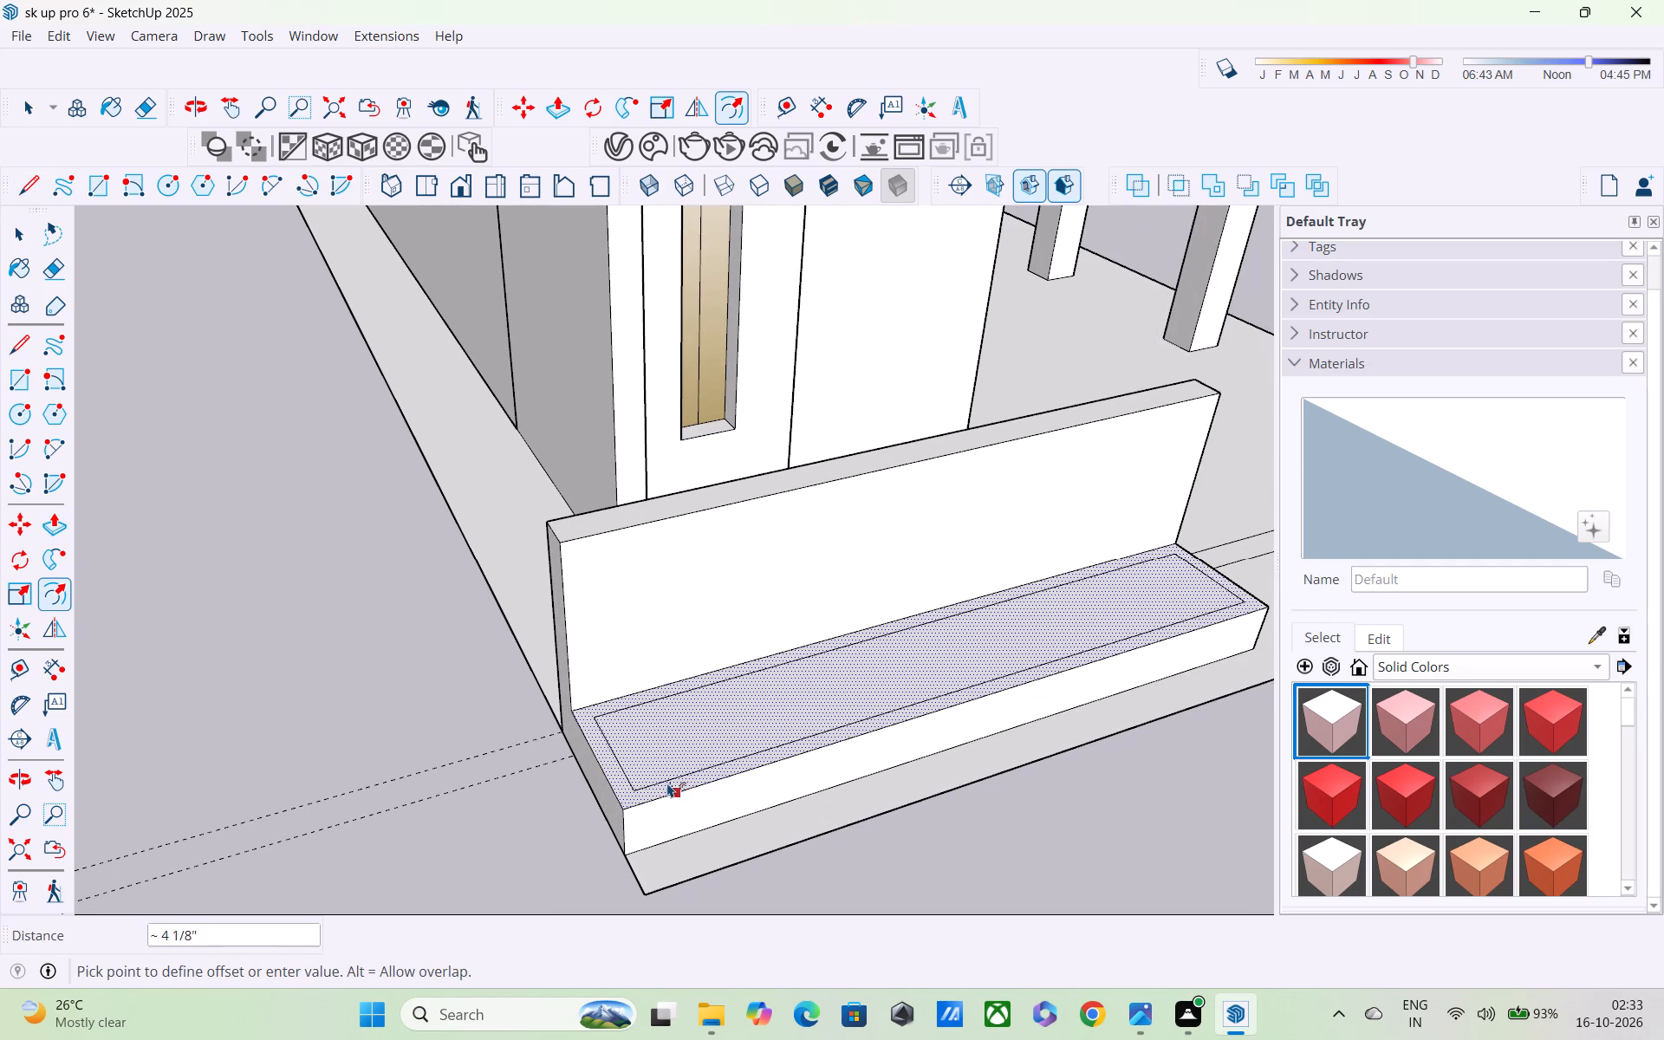
pyautogui.click(668, 783)
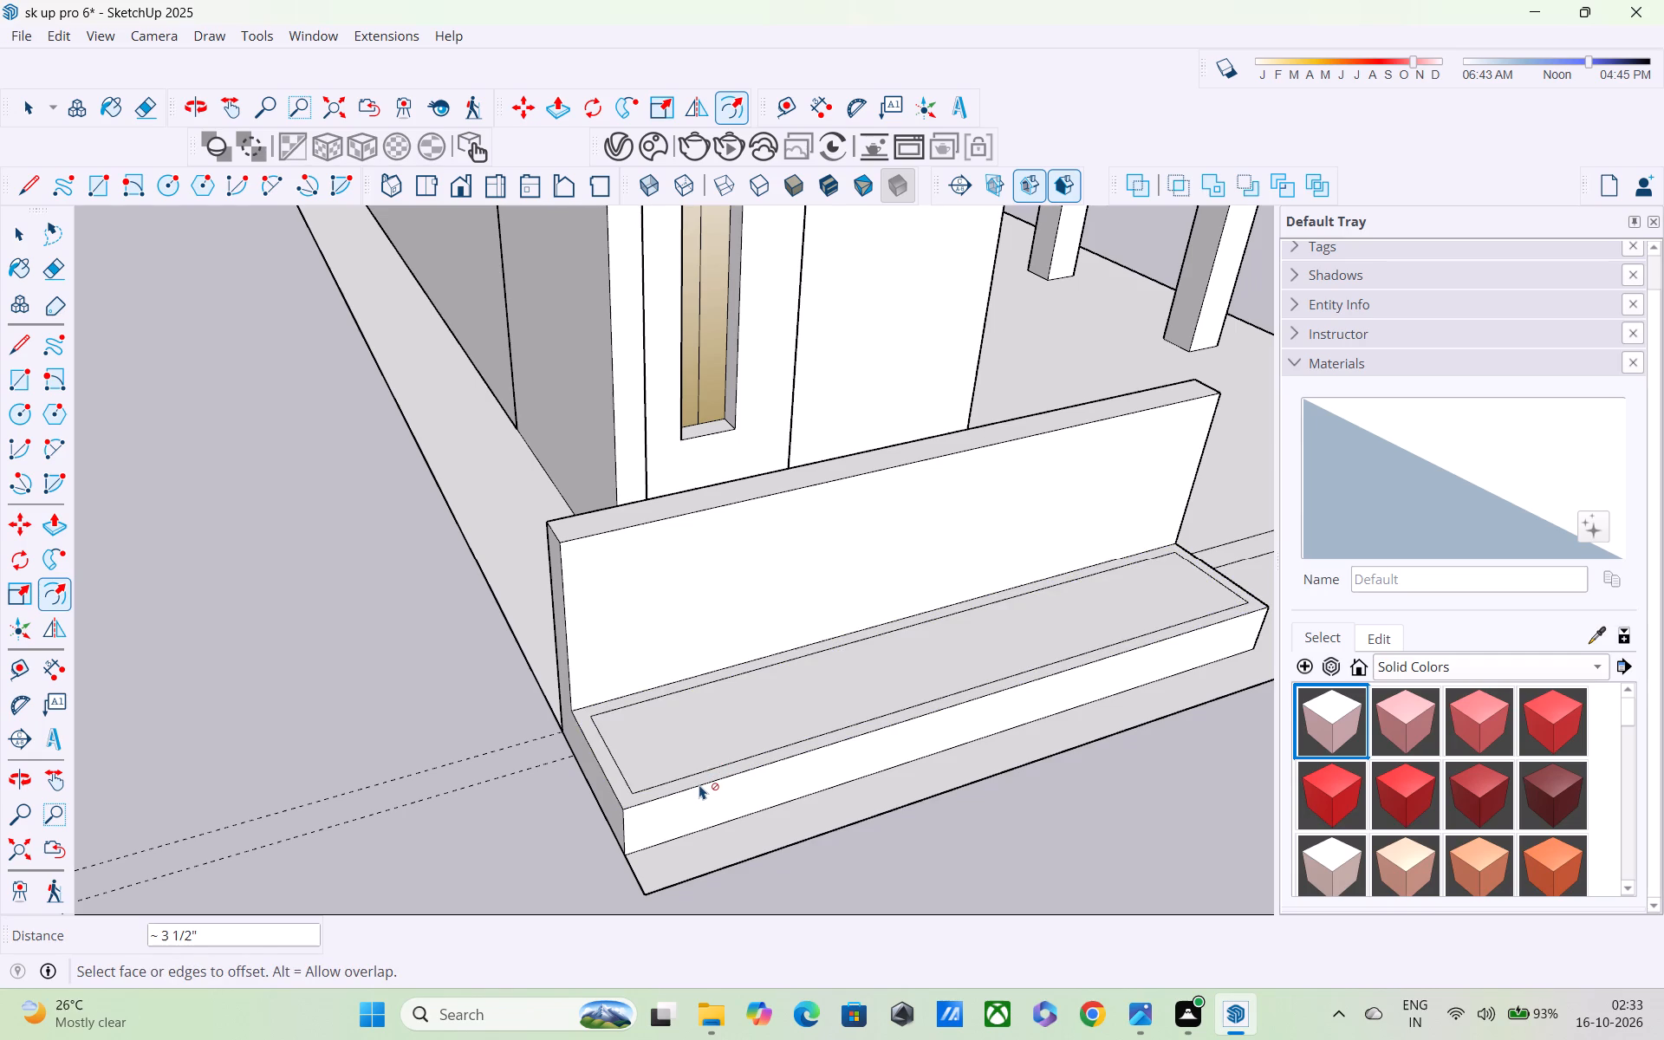
# Push the ledge's inset top face down about 1' 2 3/16" to hollow out the planter box.
pyautogui.press('p')
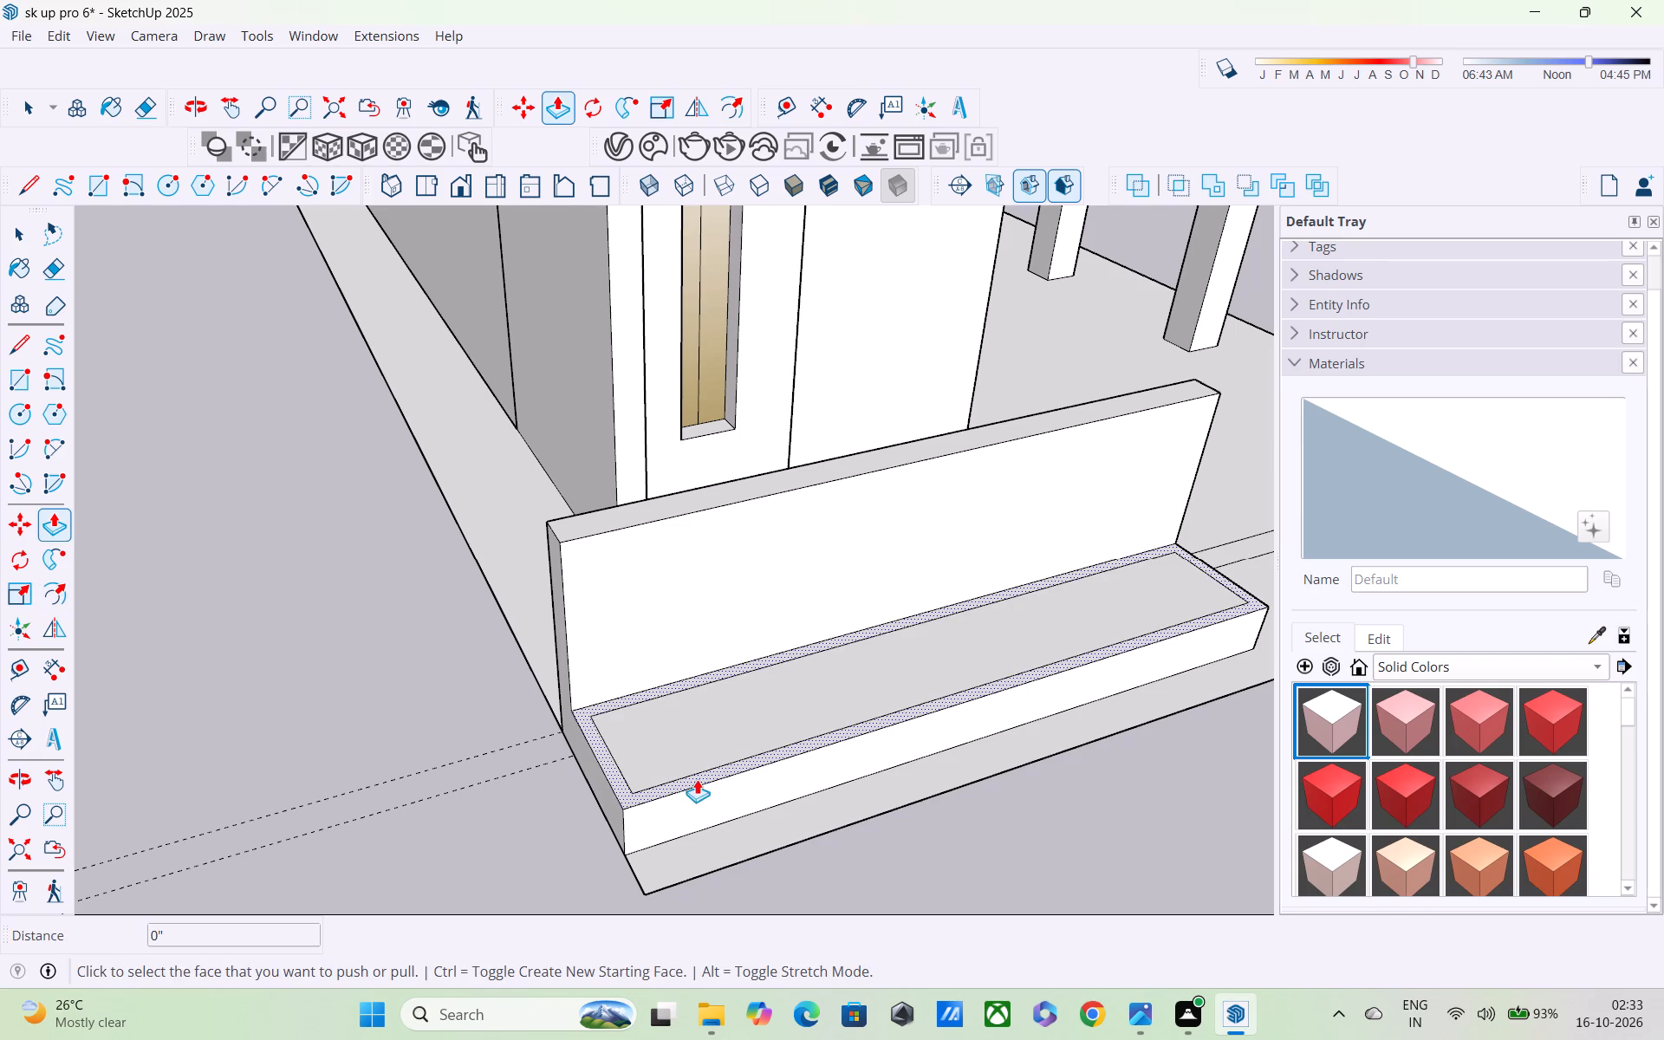
pyautogui.click(696, 777)
pyautogui.press('Escape')
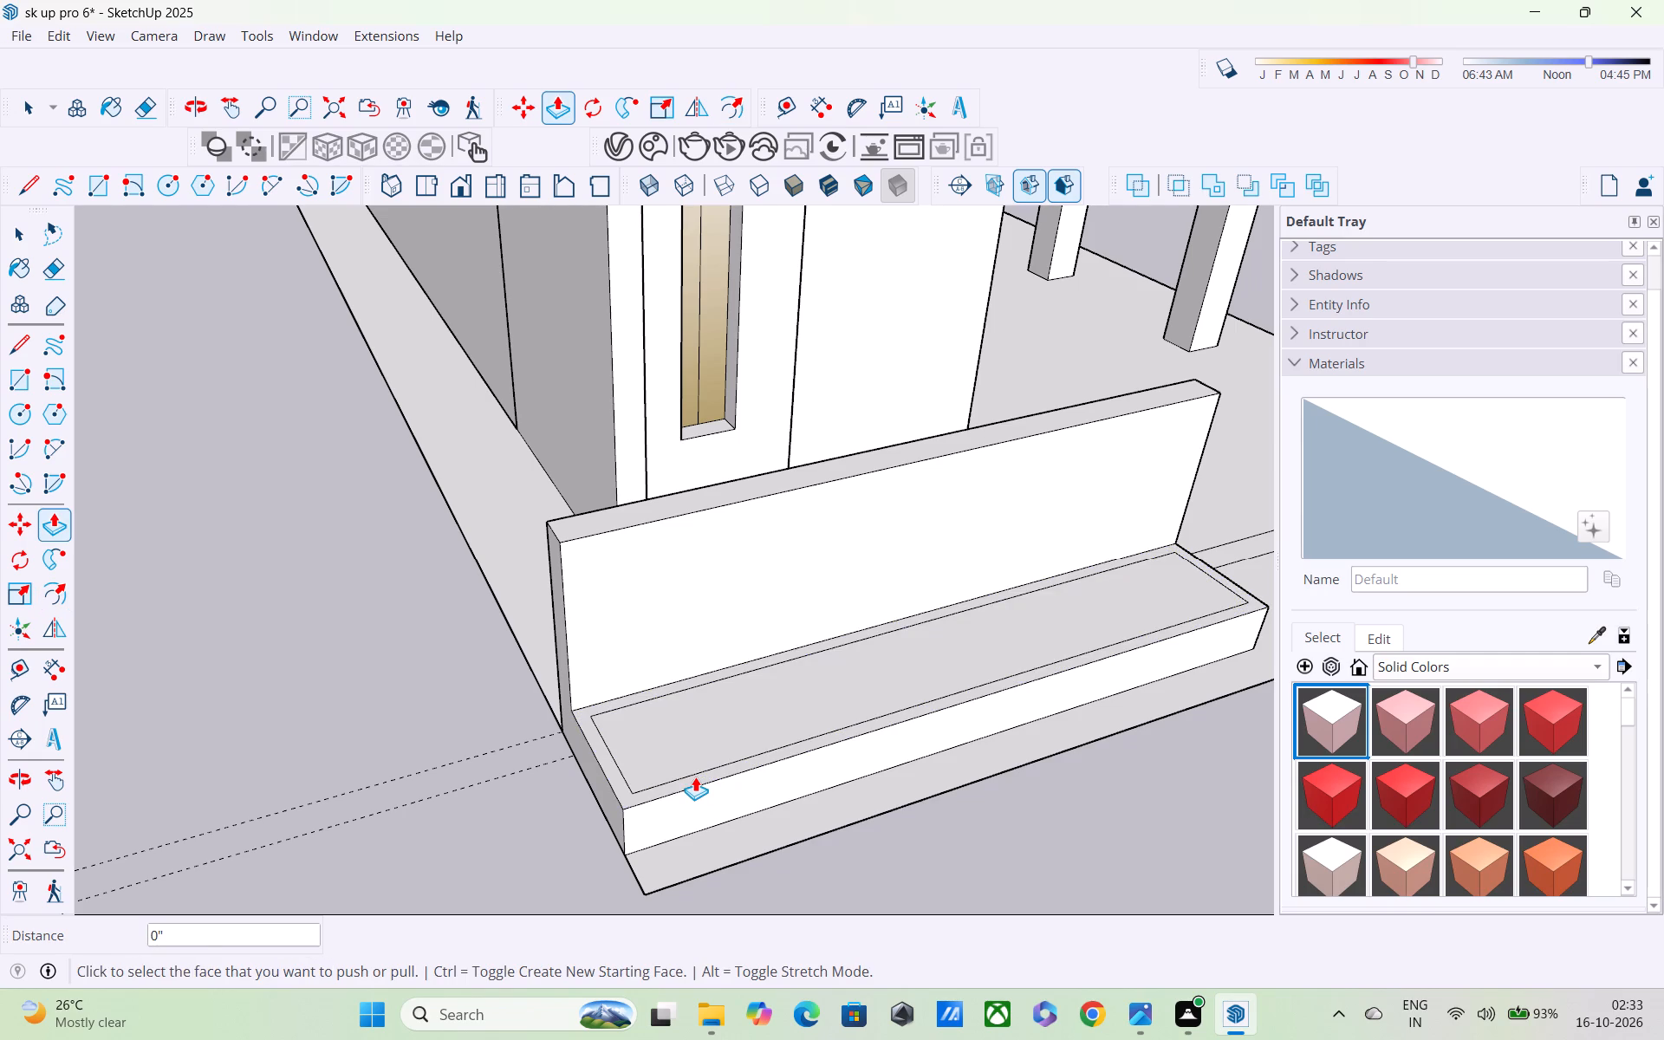
pyautogui.click(697, 752)
pyautogui.moveTo(705, 761); pyautogui.dragTo(722, 874, button='middle')
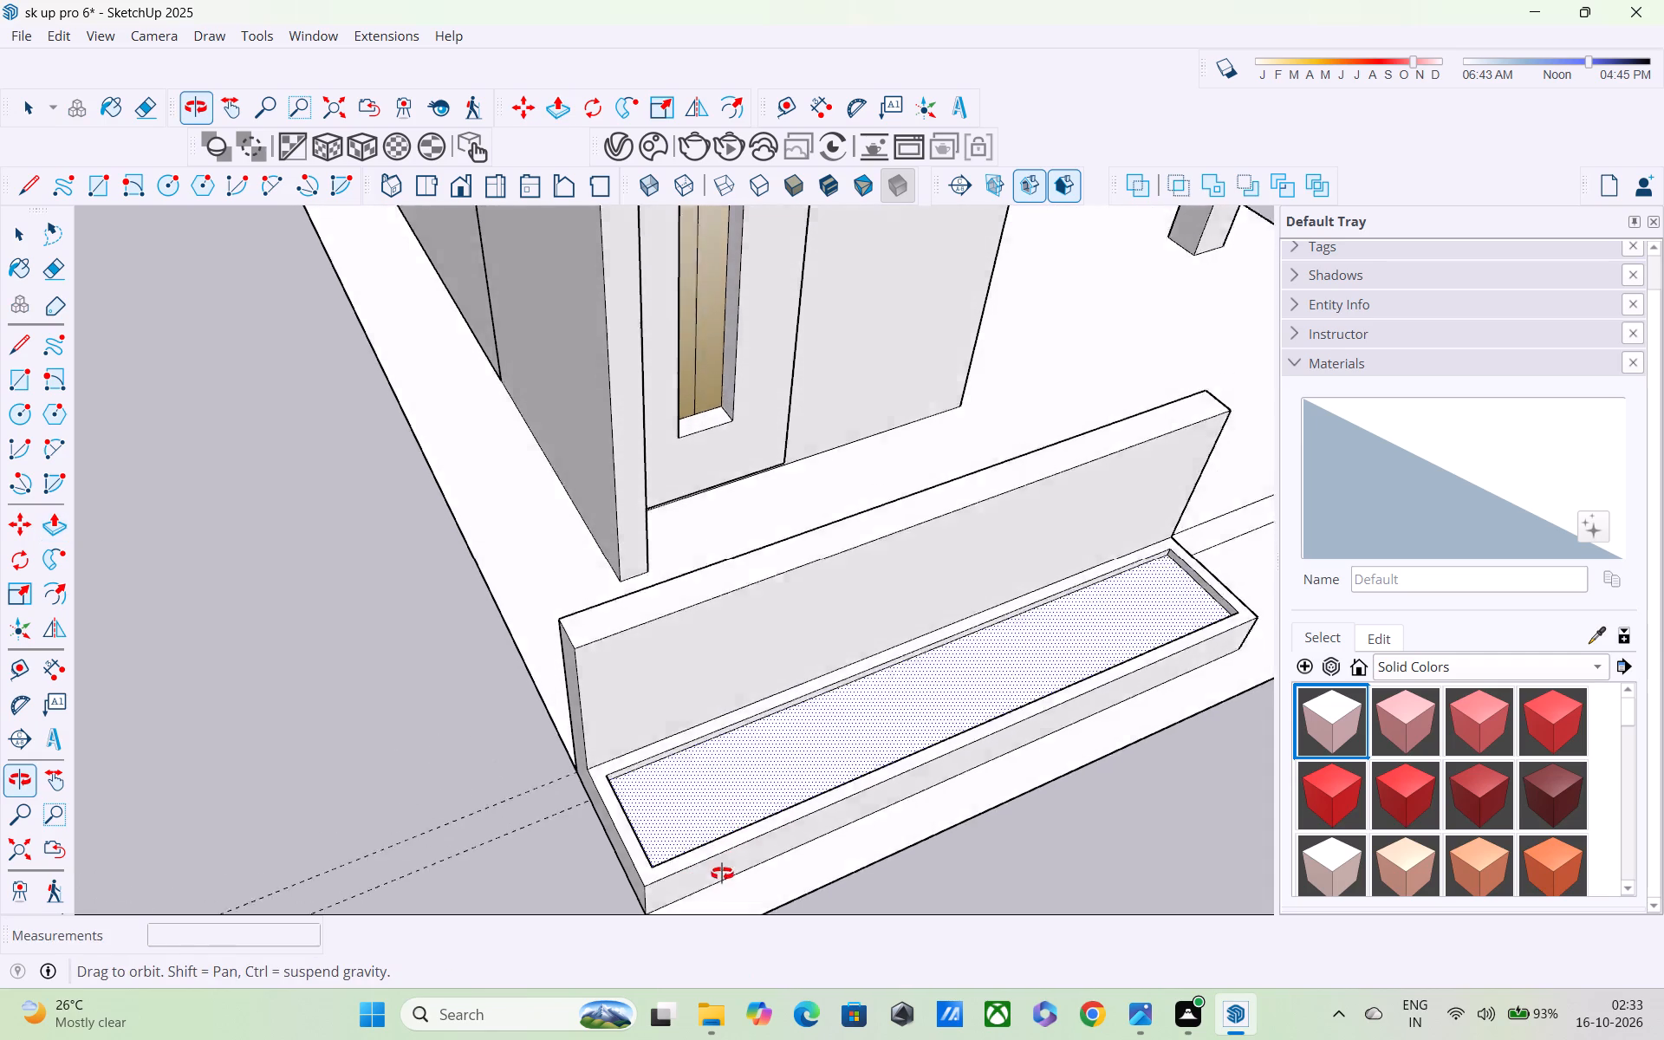
pyautogui.moveTo(722, 874); pyautogui.dragTo(725, 900, button='middle')
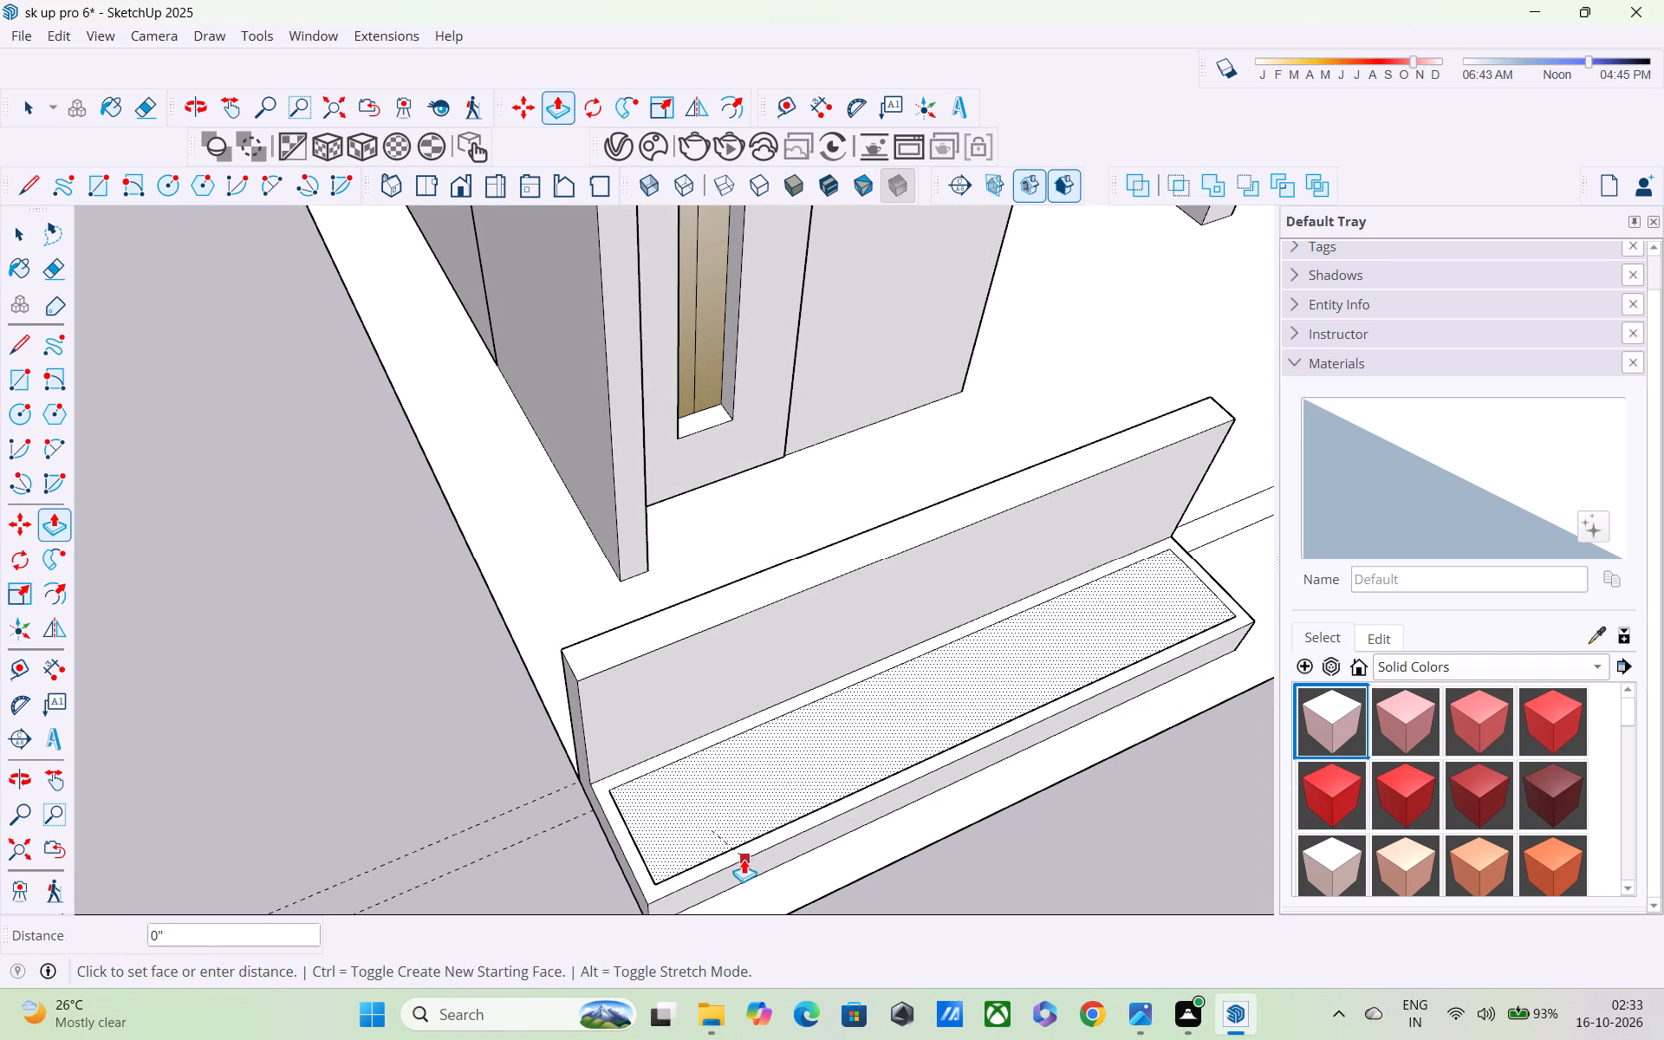
pyautogui.moveTo(748, 867); pyautogui.dragTo(705, 717, button='middle')
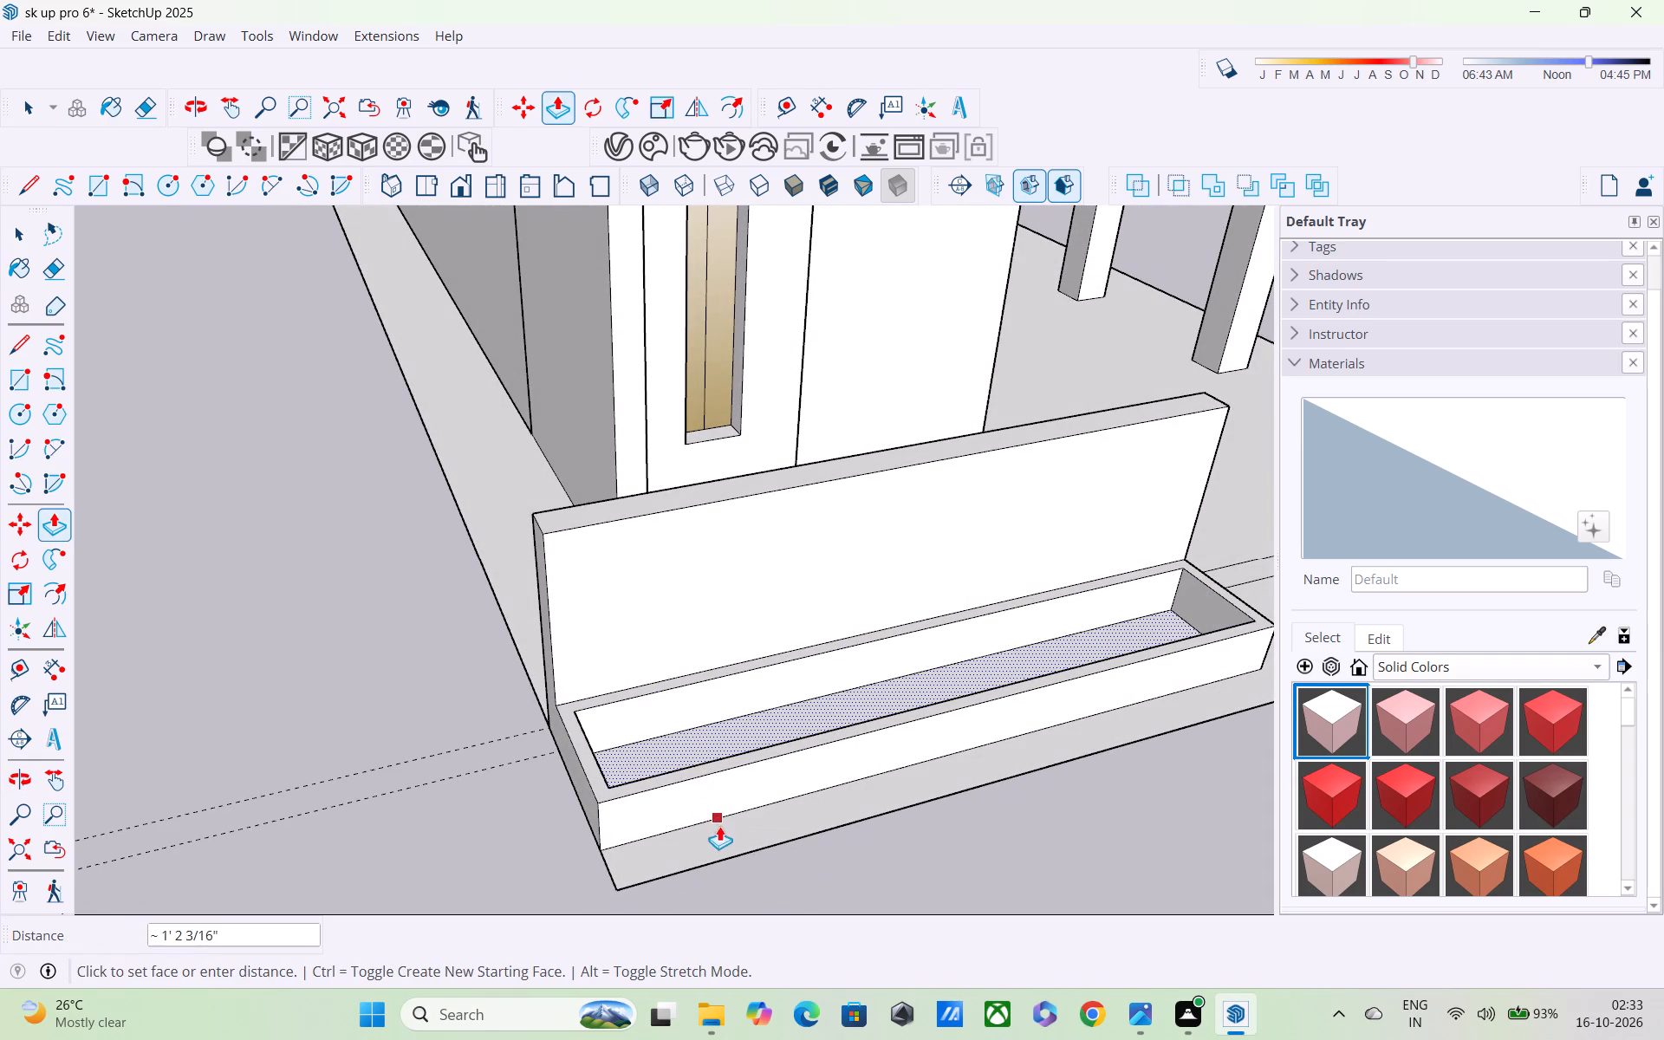
pyautogui.moveTo(719, 826); pyautogui.dragTo(719, 756, button='middle')
pyautogui.click(722, 773)
# Draw a full-height vertical line on the front boundary wall's inner face, about 1' from the end opposite the parking opening.
pyautogui.moveTo(722, 773); pyautogui.dragTo(651, 878, button='middle')
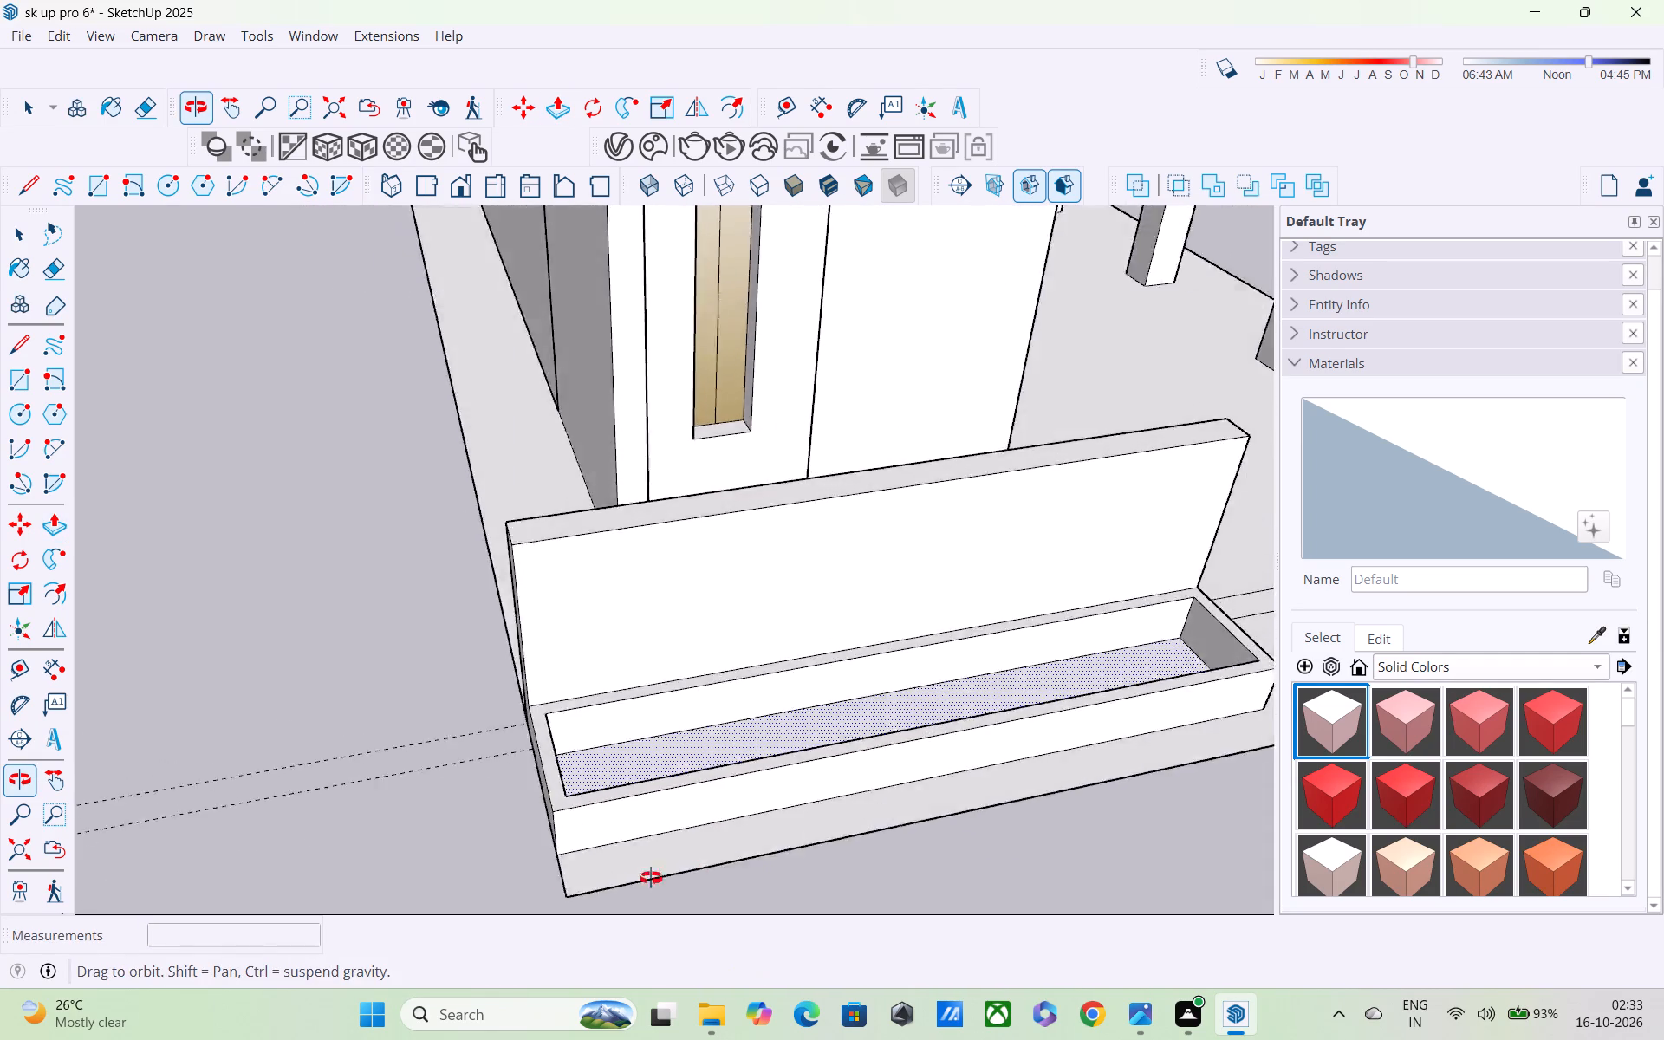
pyautogui.moveTo(651, 878); pyautogui.dragTo(546, 891, button='middle')
pyautogui.scroll(-4, 544, 878)
pyautogui.moveTo(606, 865); pyautogui.dragTo(637, 633, button='middle')
pyautogui.scroll(-2, 651, 686)
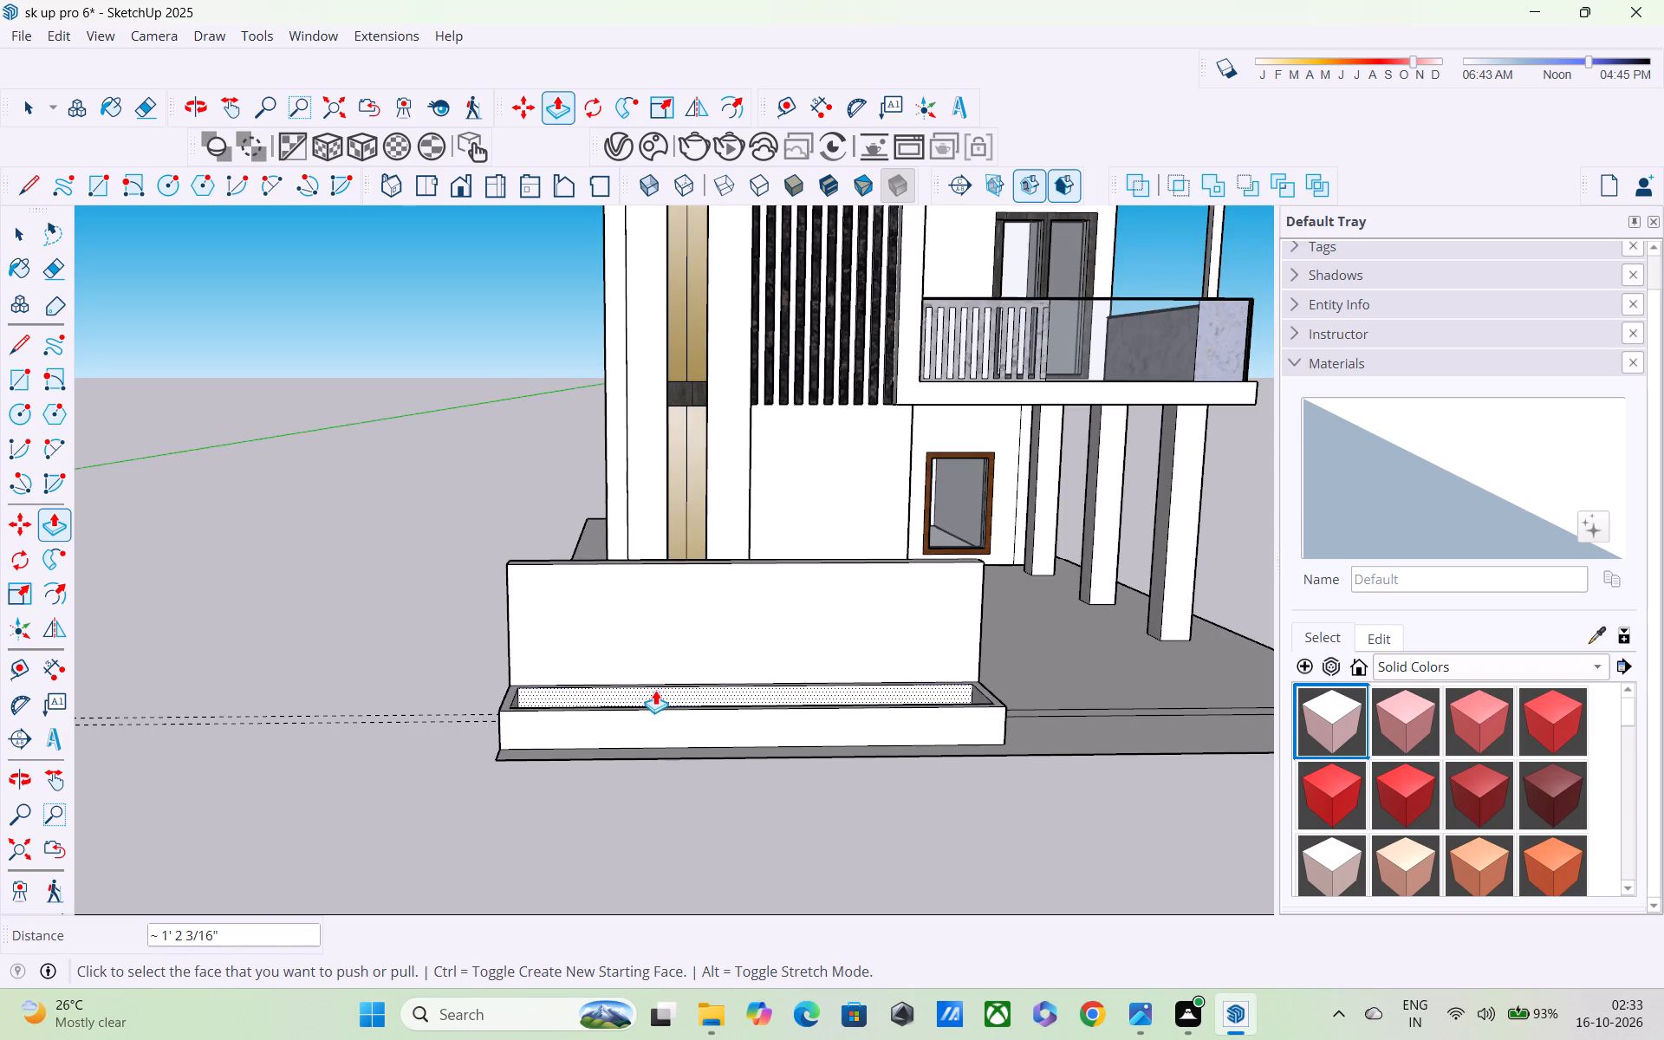
pyautogui.moveTo(665, 665); pyautogui.dragTo(695, 686, button='middle')
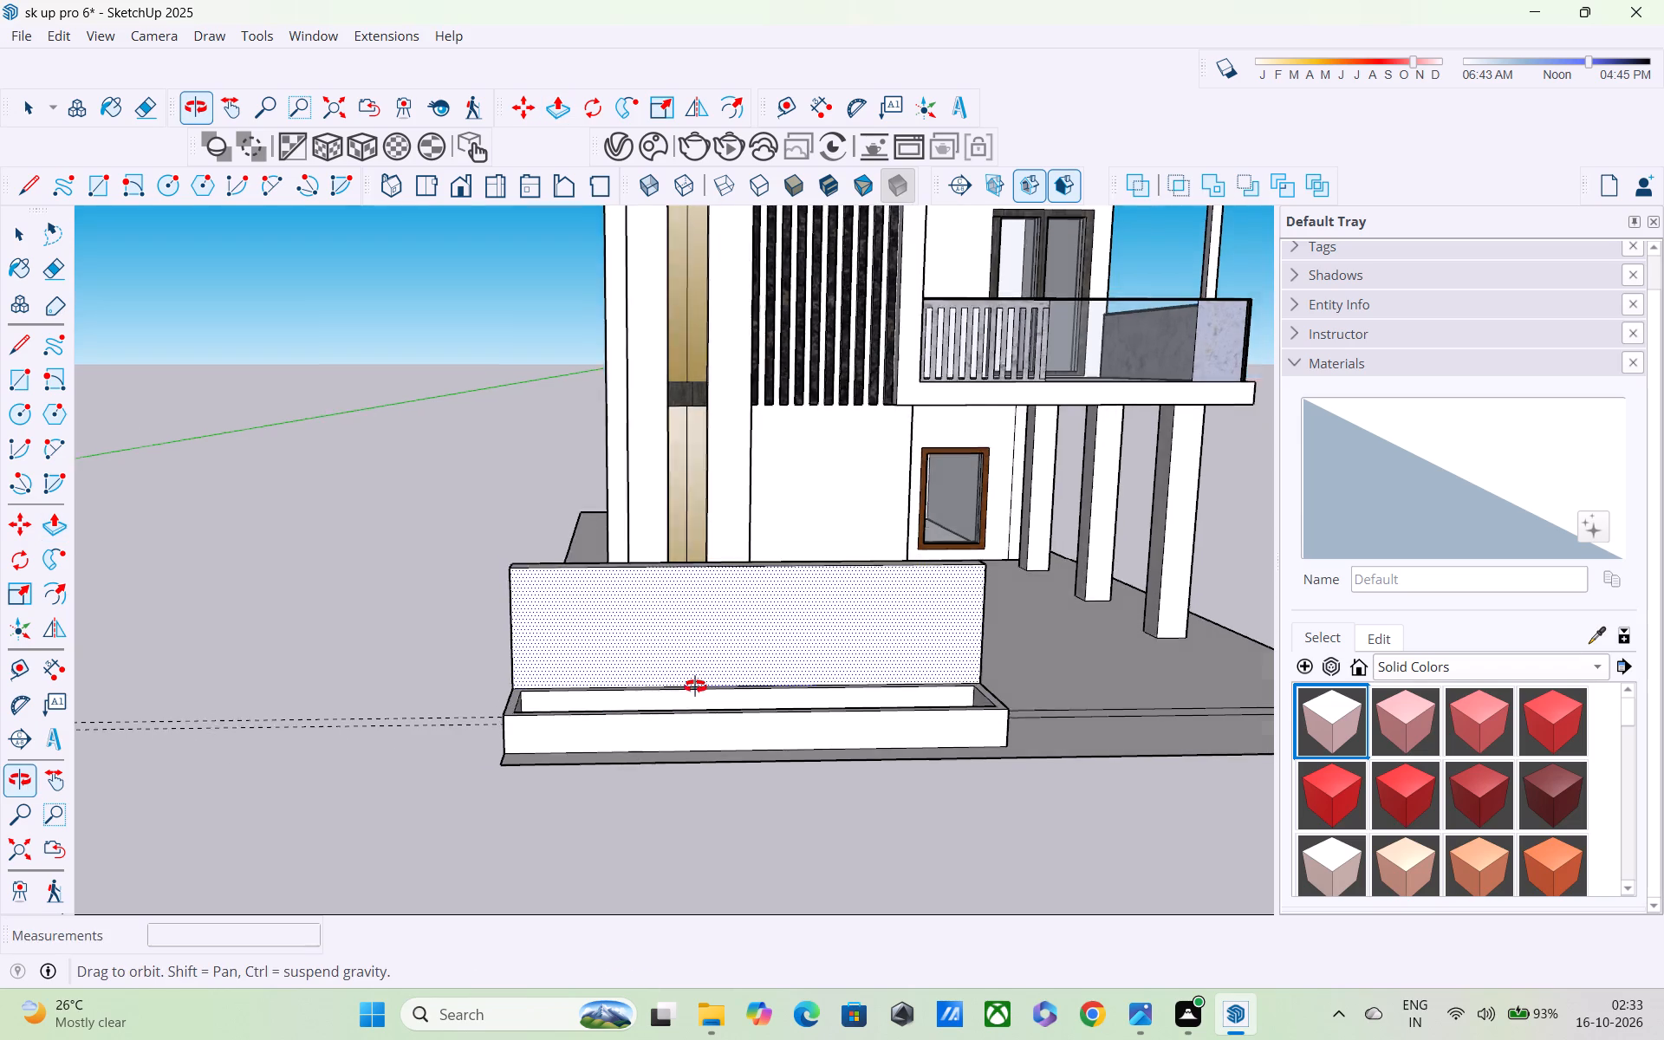
pyautogui.moveTo(695, 686); pyautogui.dragTo(1234, 731, button='middle')
pyautogui.moveTo(723, 711); pyautogui.dragTo(1221, 680, button='middle')
pyautogui.scroll(2, 1096, 613)
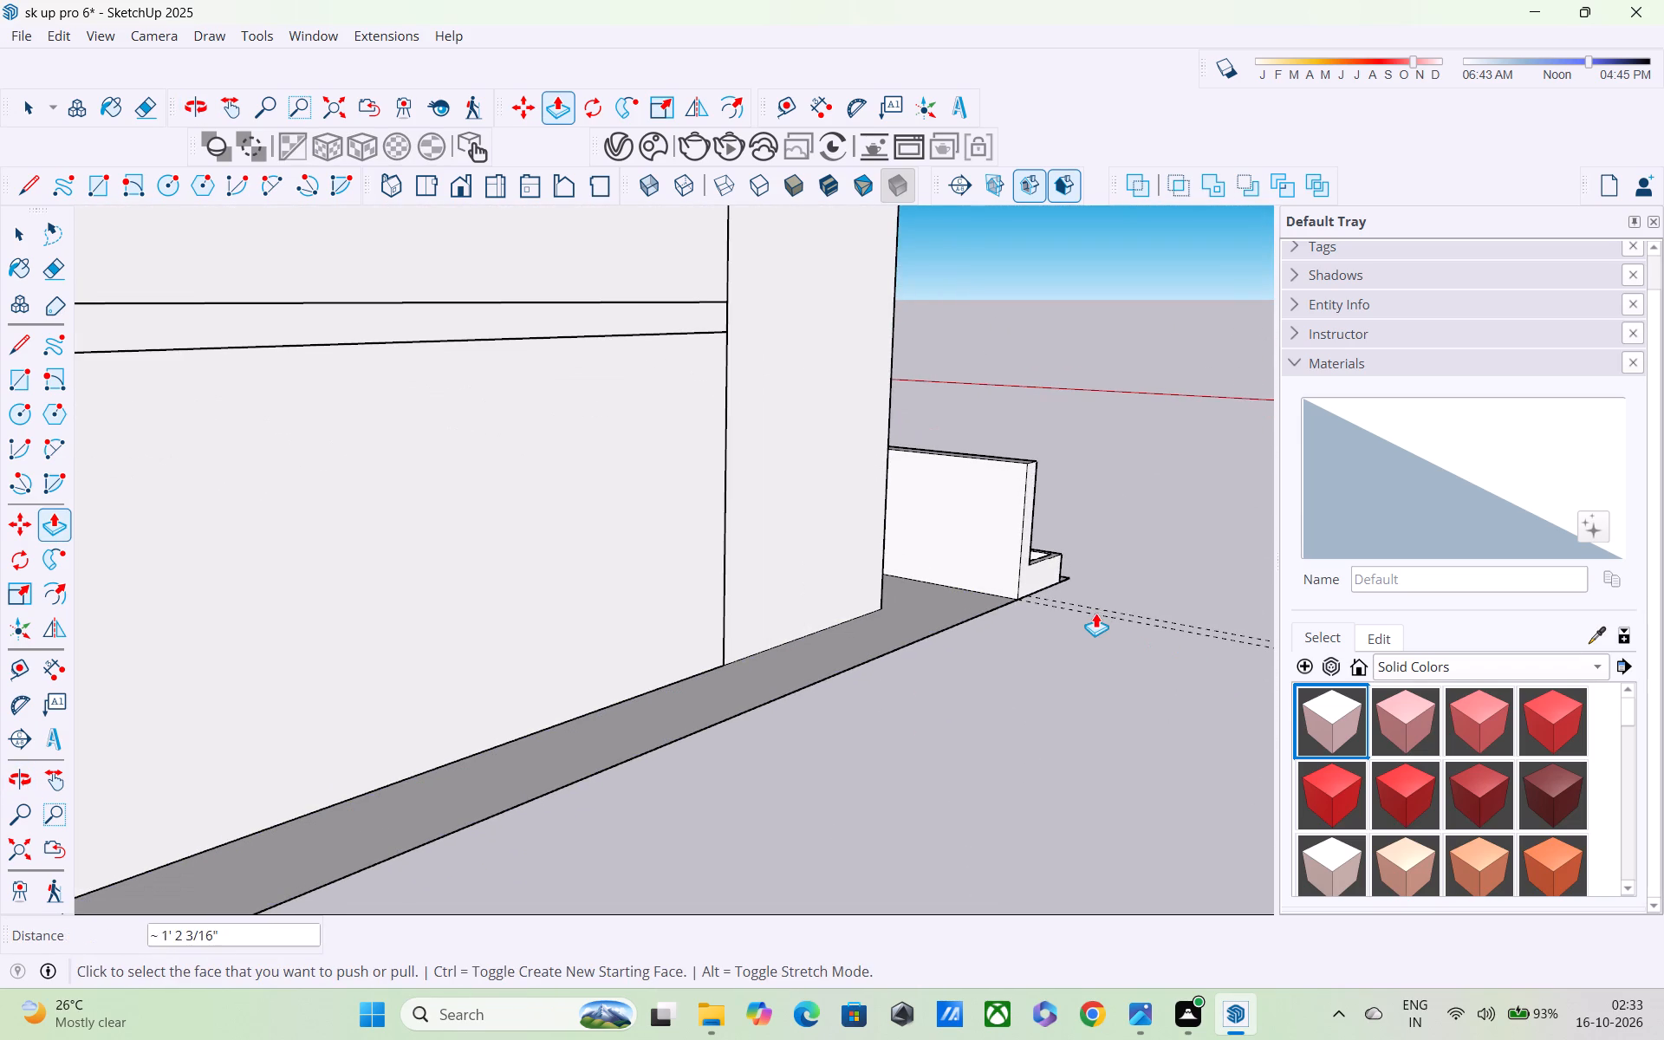
pyautogui.press('l')
pyautogui.click(1022, 465)
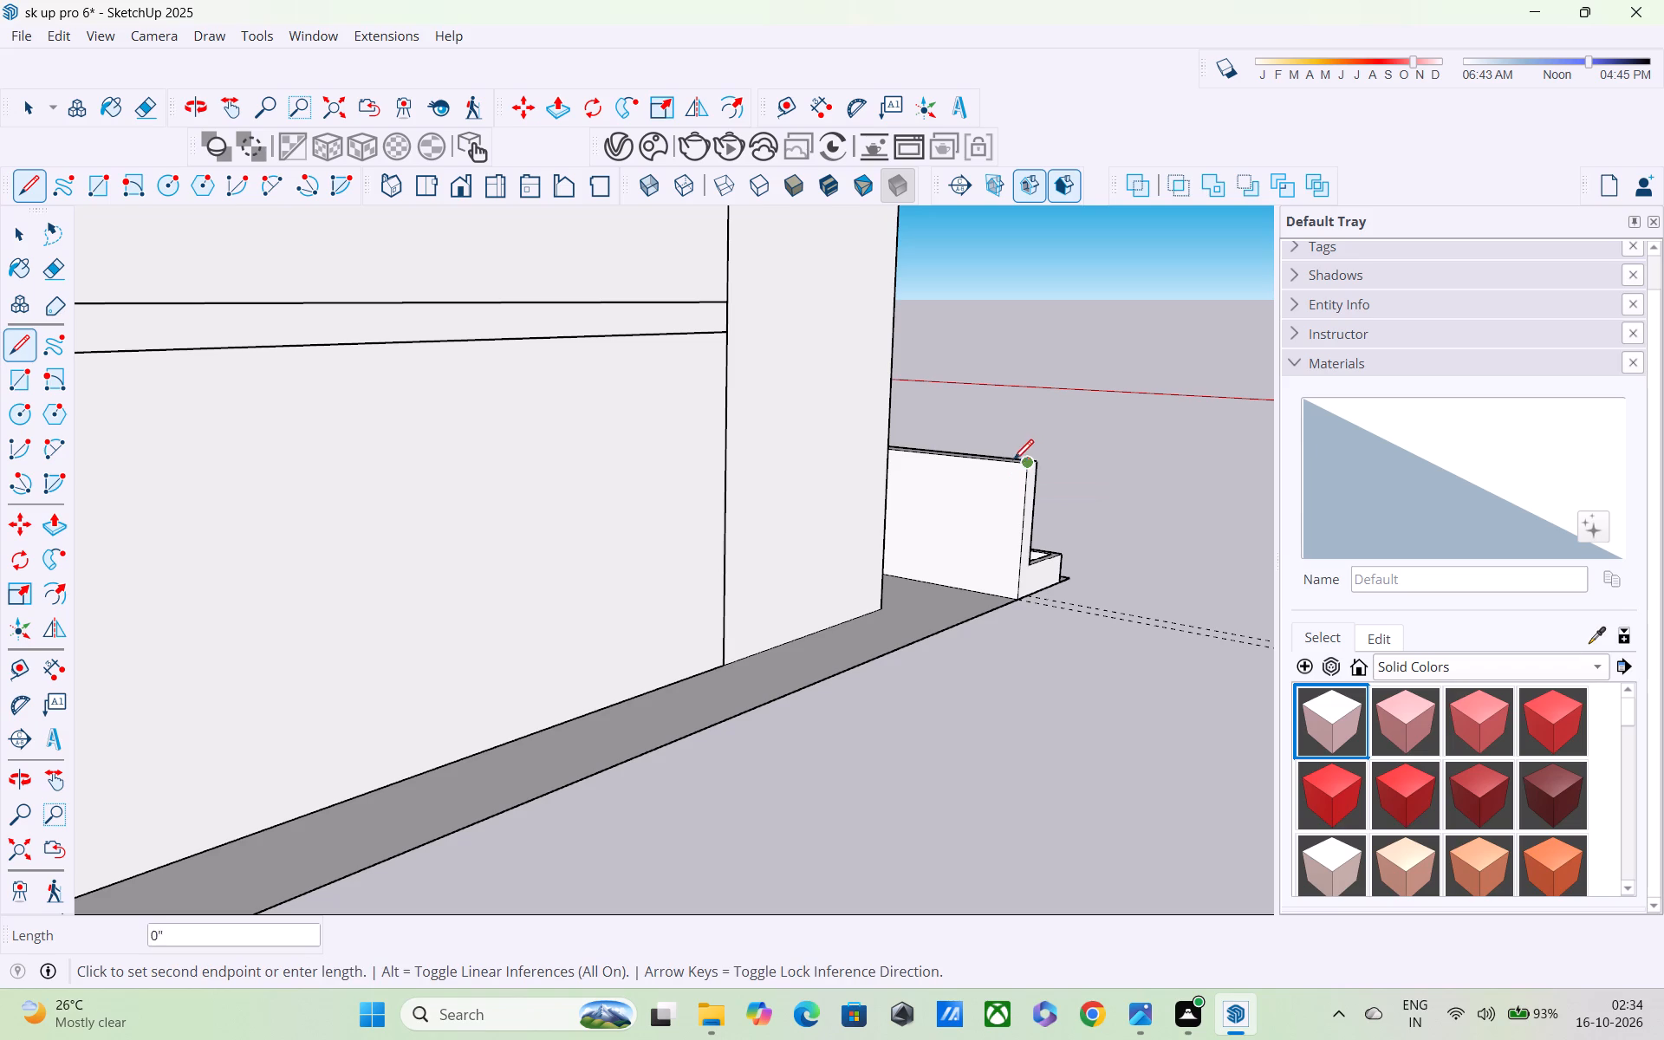
pyautogui.click(1002, 461)
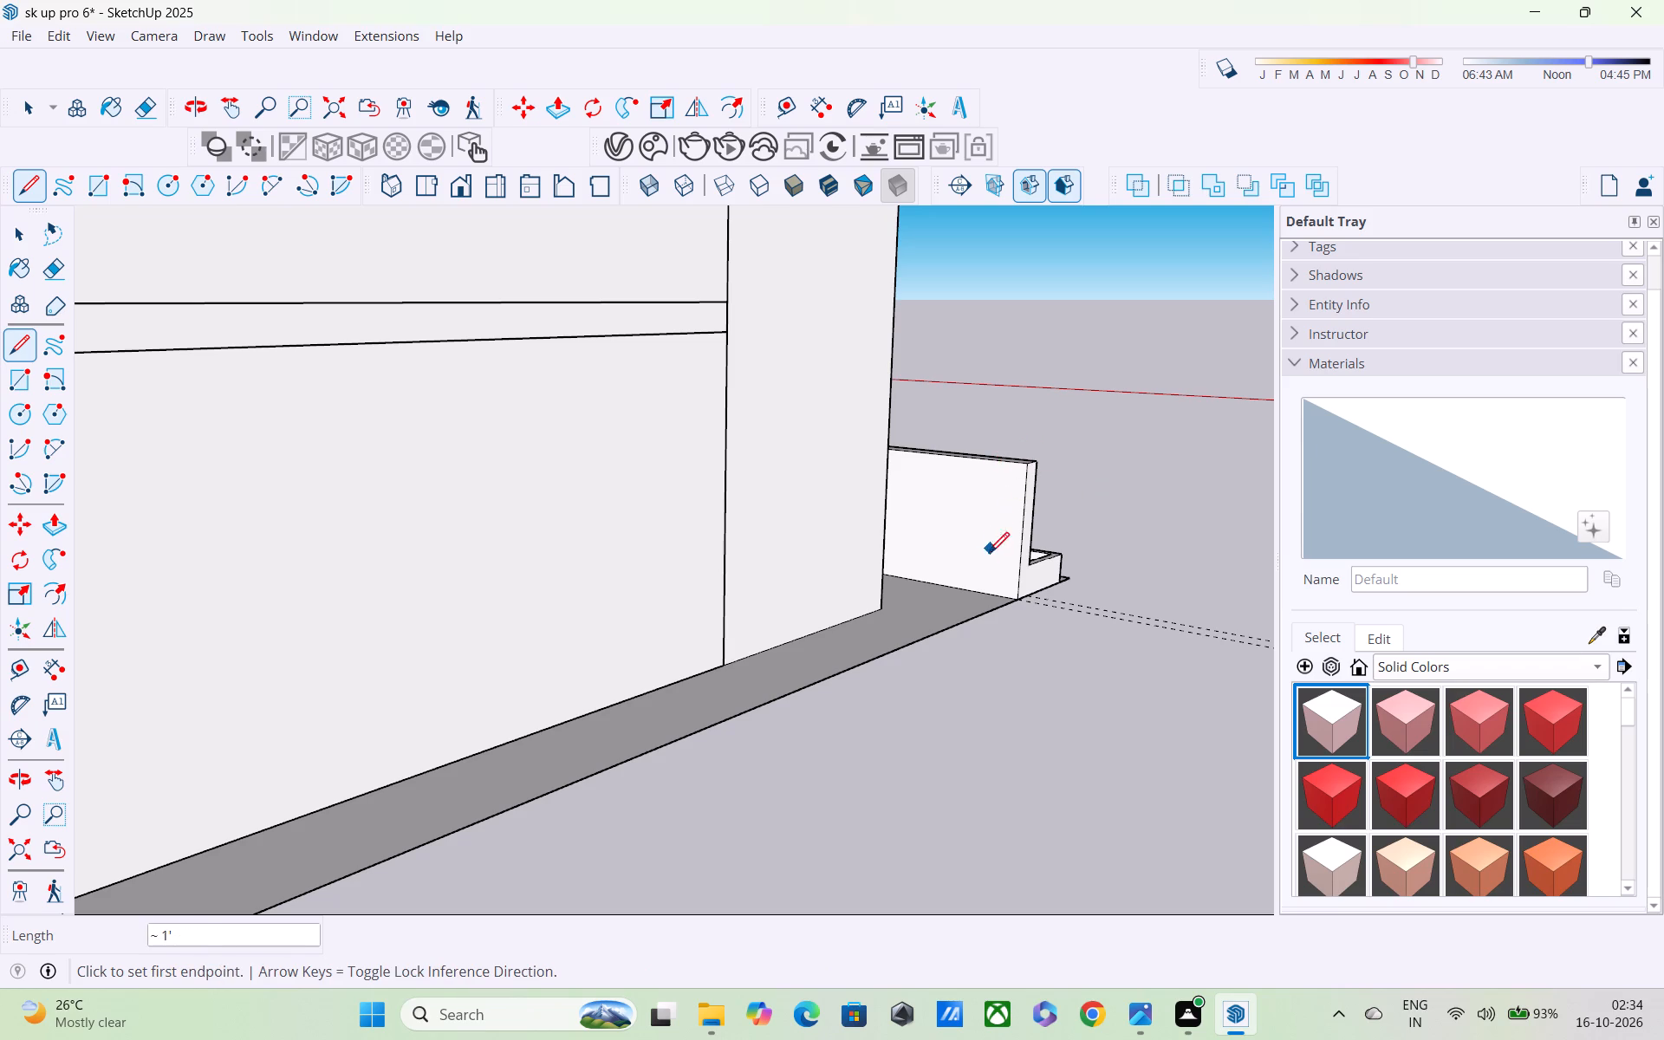
pyautogui.click(993, 597)
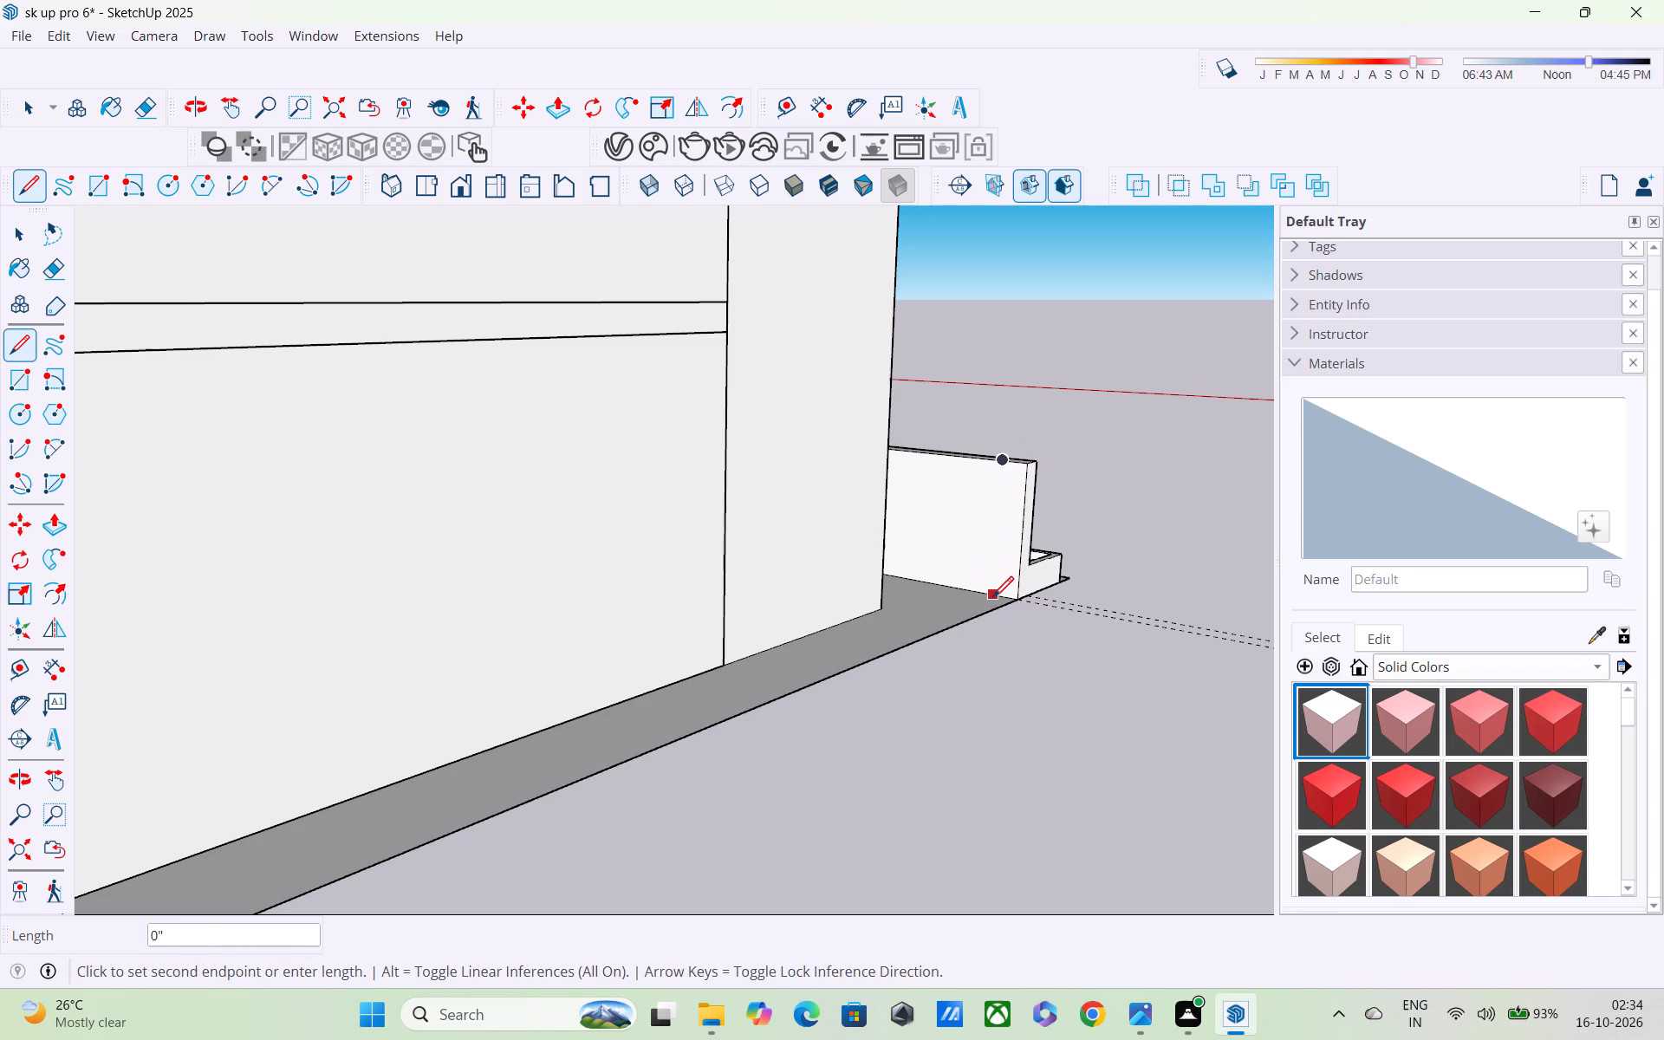
pyautogui.click(994, 600)
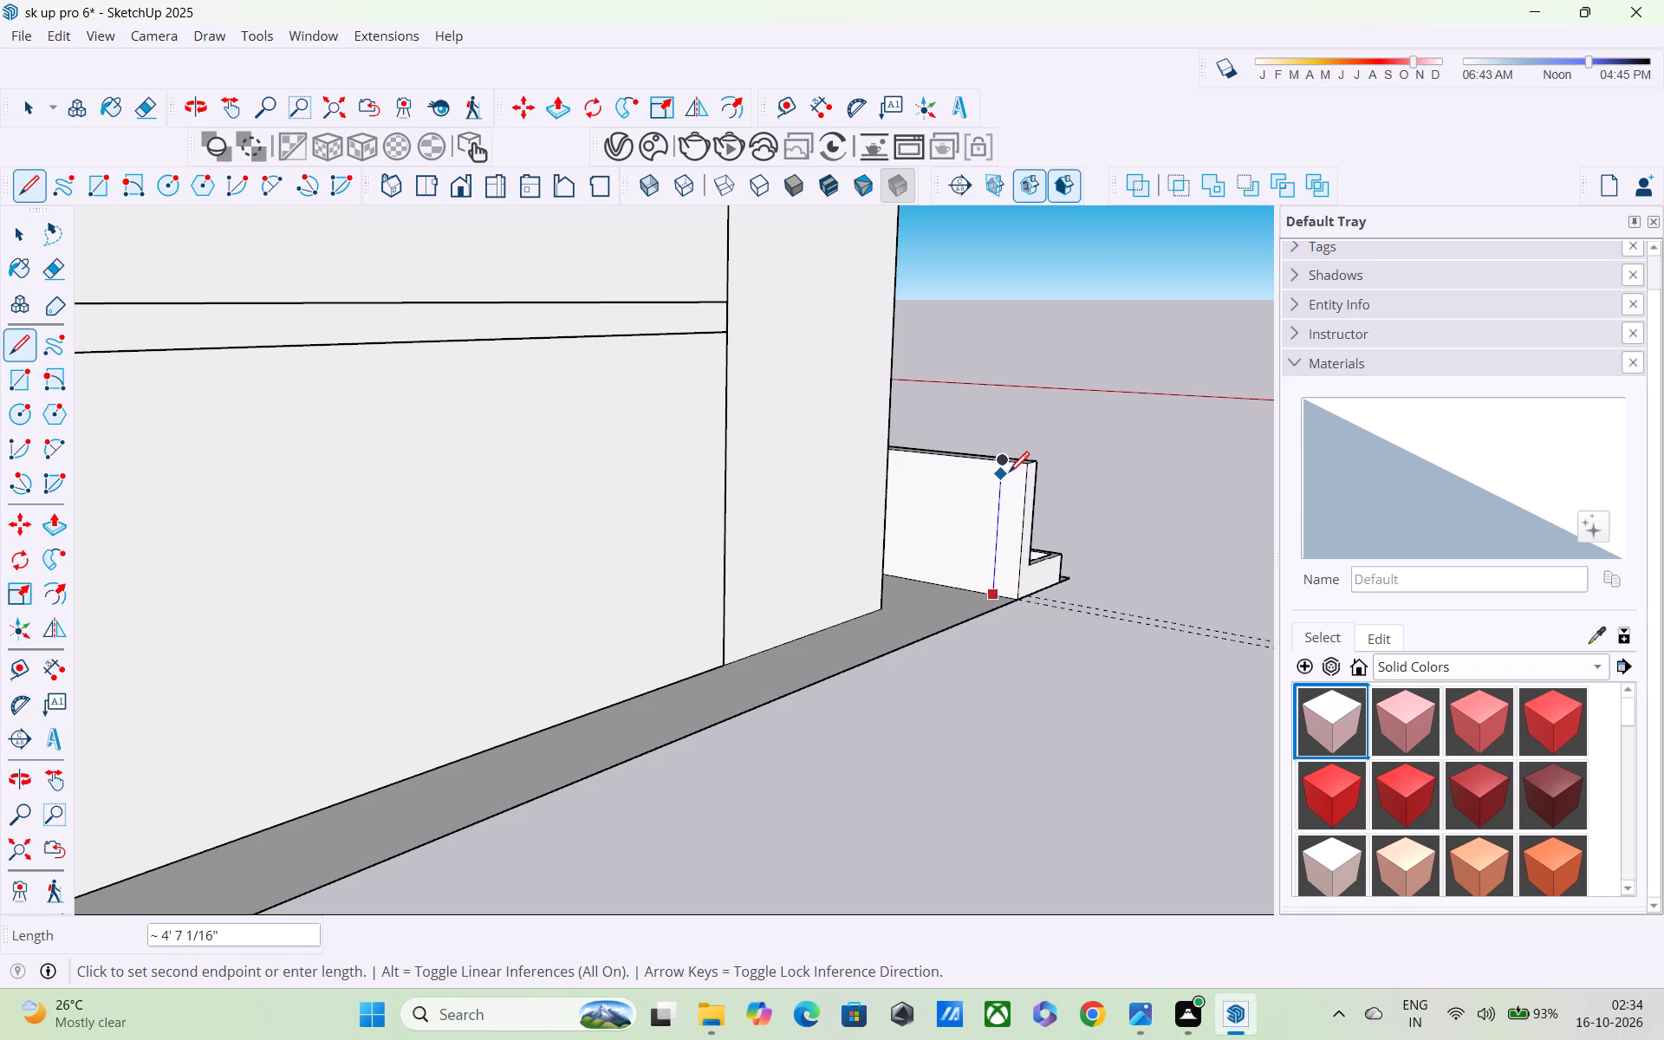
pyautogui.click(1009, 465)
# Pull the narrow end strip of the front wall's inner face about 52' 4" to the slab's rear edge, forming the side boundary wall.
pyautogui.press('p')
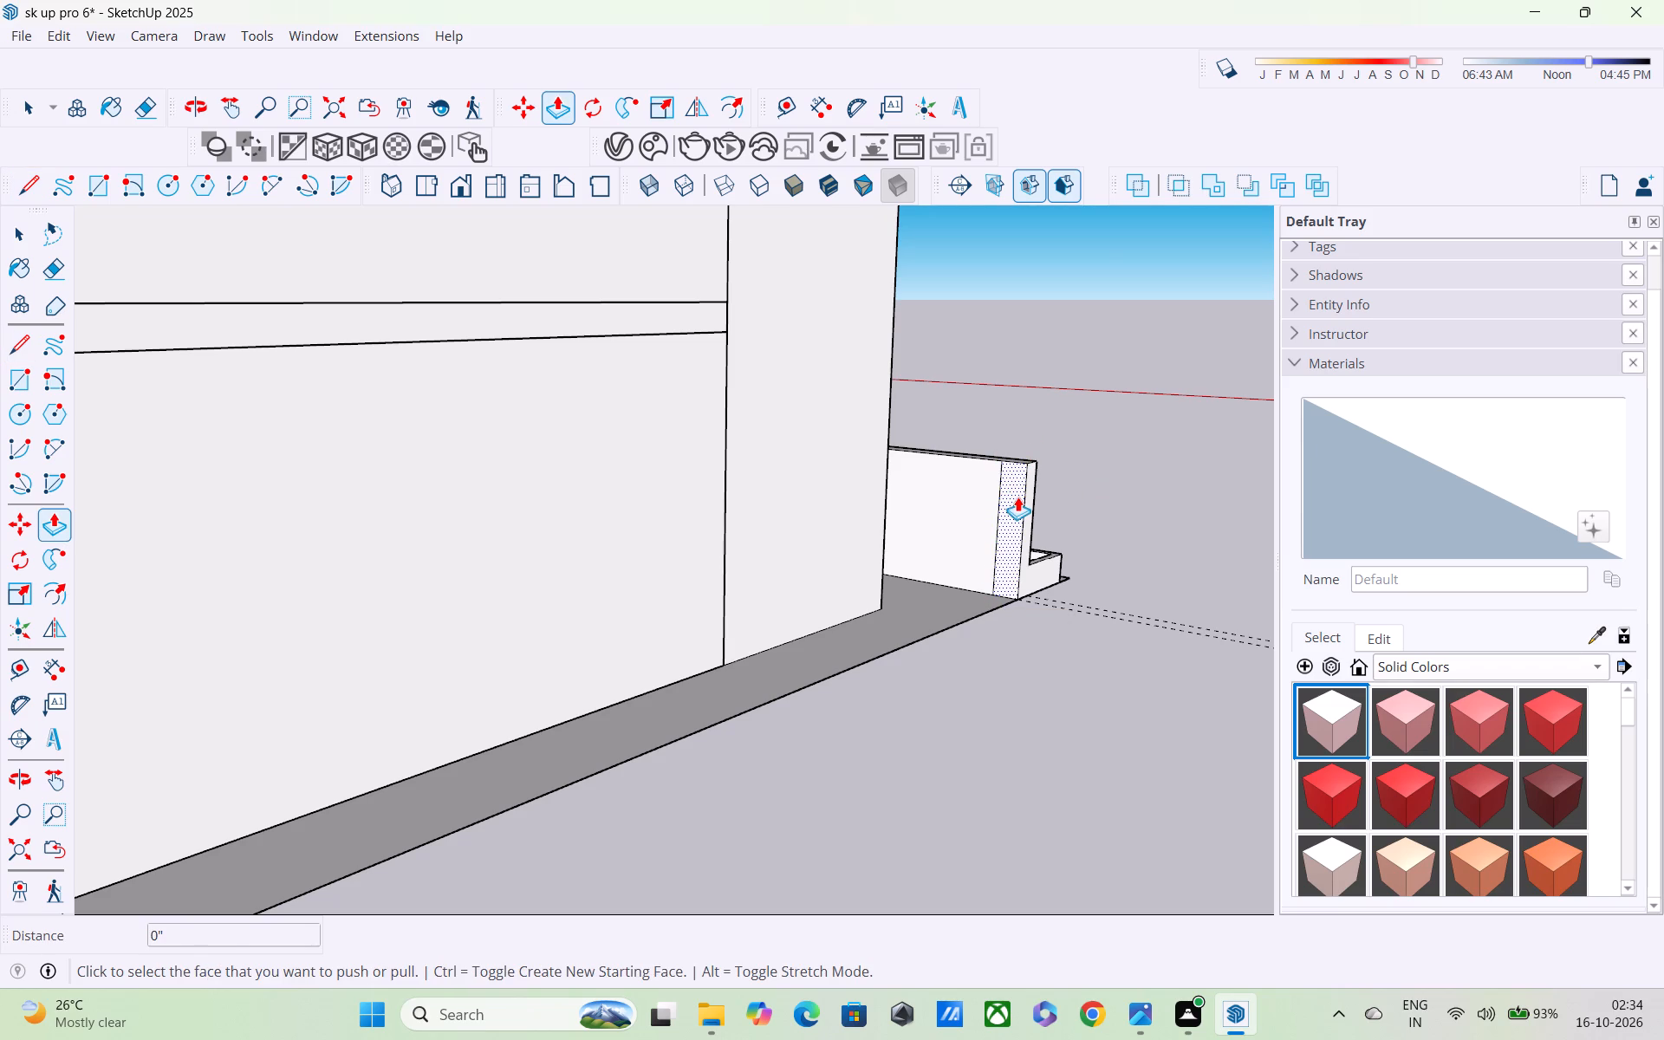
pyautogui.click(1017, 497)
pyautogui.scroll(-8, 979, 556)
pyautogui.scroll(-4, 905, 658)
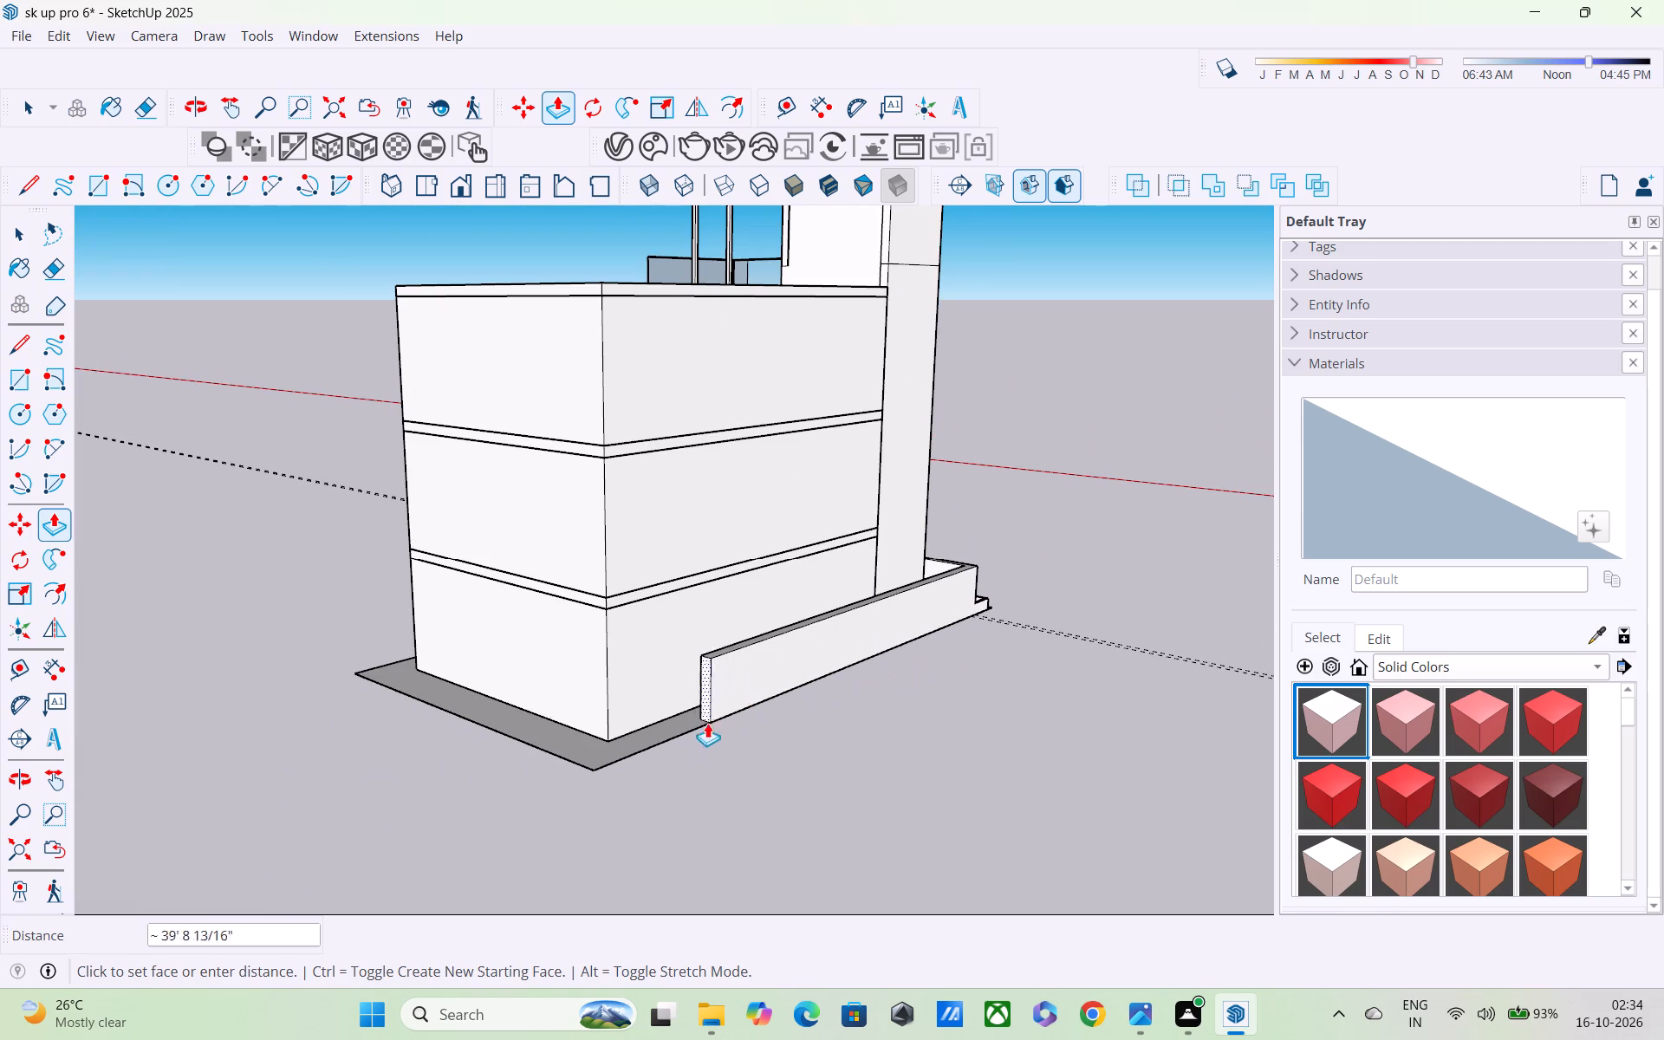
pyautogui.click(607, 777)
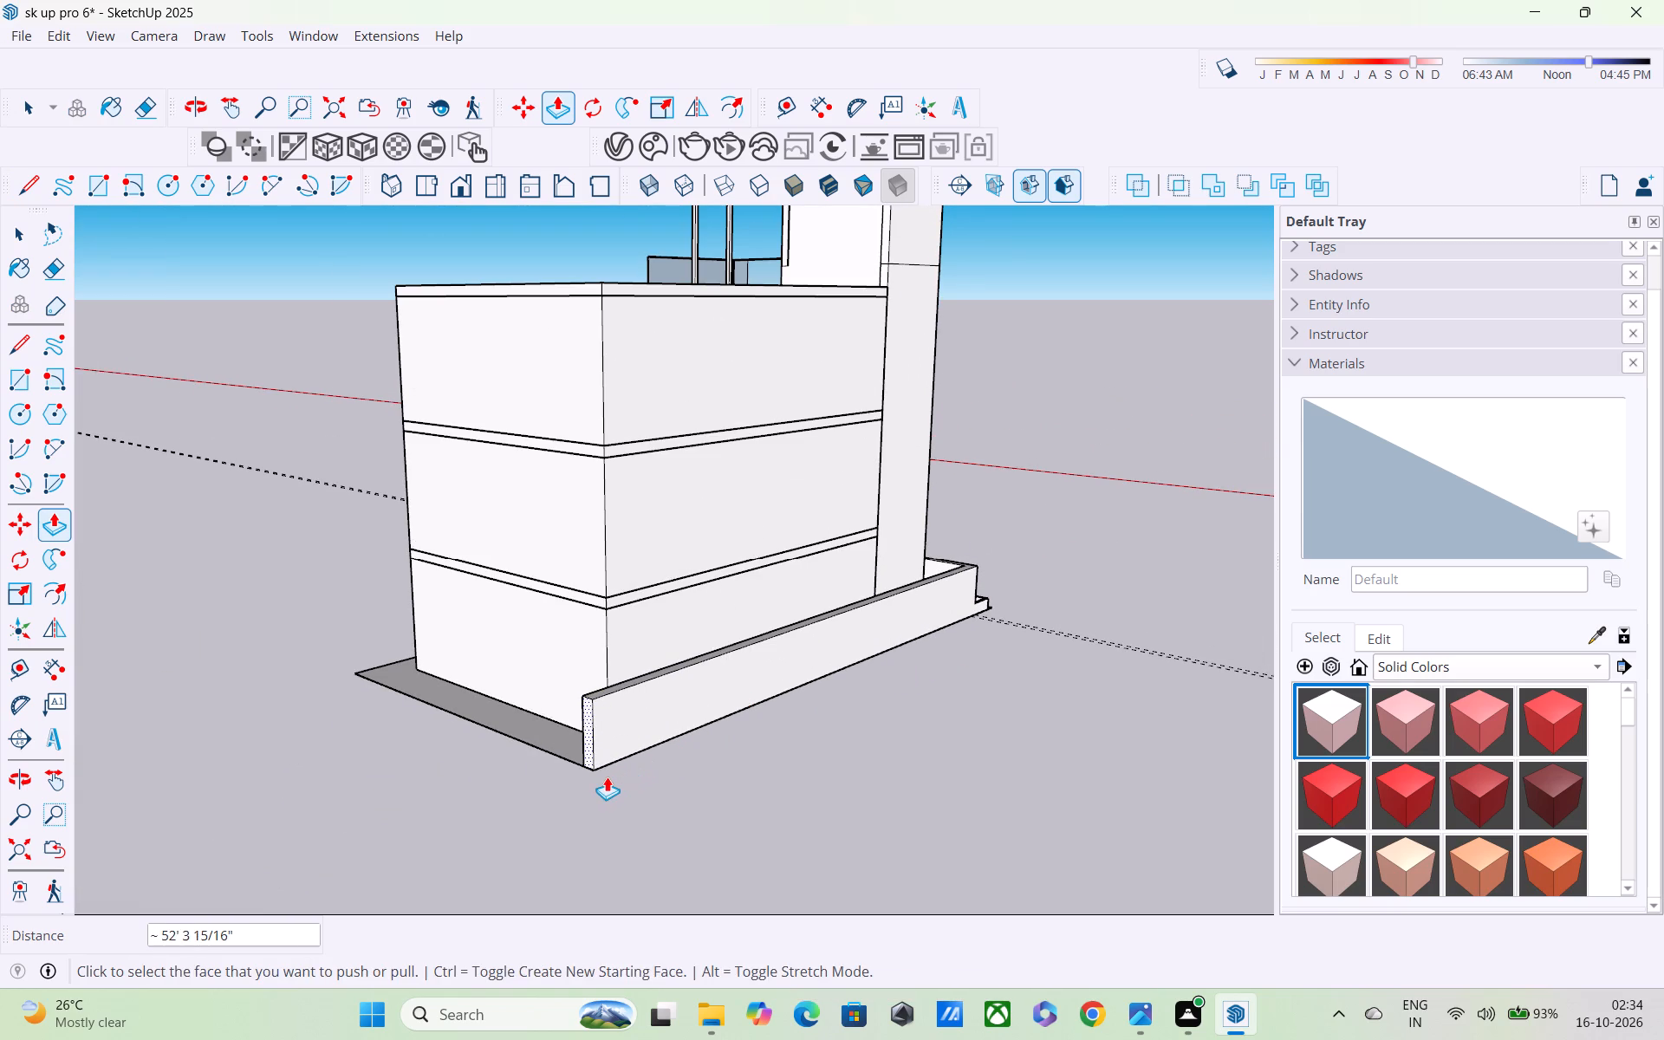
# Draw a vertical line about 5' 1 9/16" long on the side wall's inner face, about 7 7/16" from its rear end.
pyautogui.moveTo(634, 769); pyautogui.dragTo(340, 796, button='middle')
pyautogui.scroll(-1, 343, 791)
pyautogui.moveTo(392, 830); pyautogui.dragTo(1147, 790, button='middle')
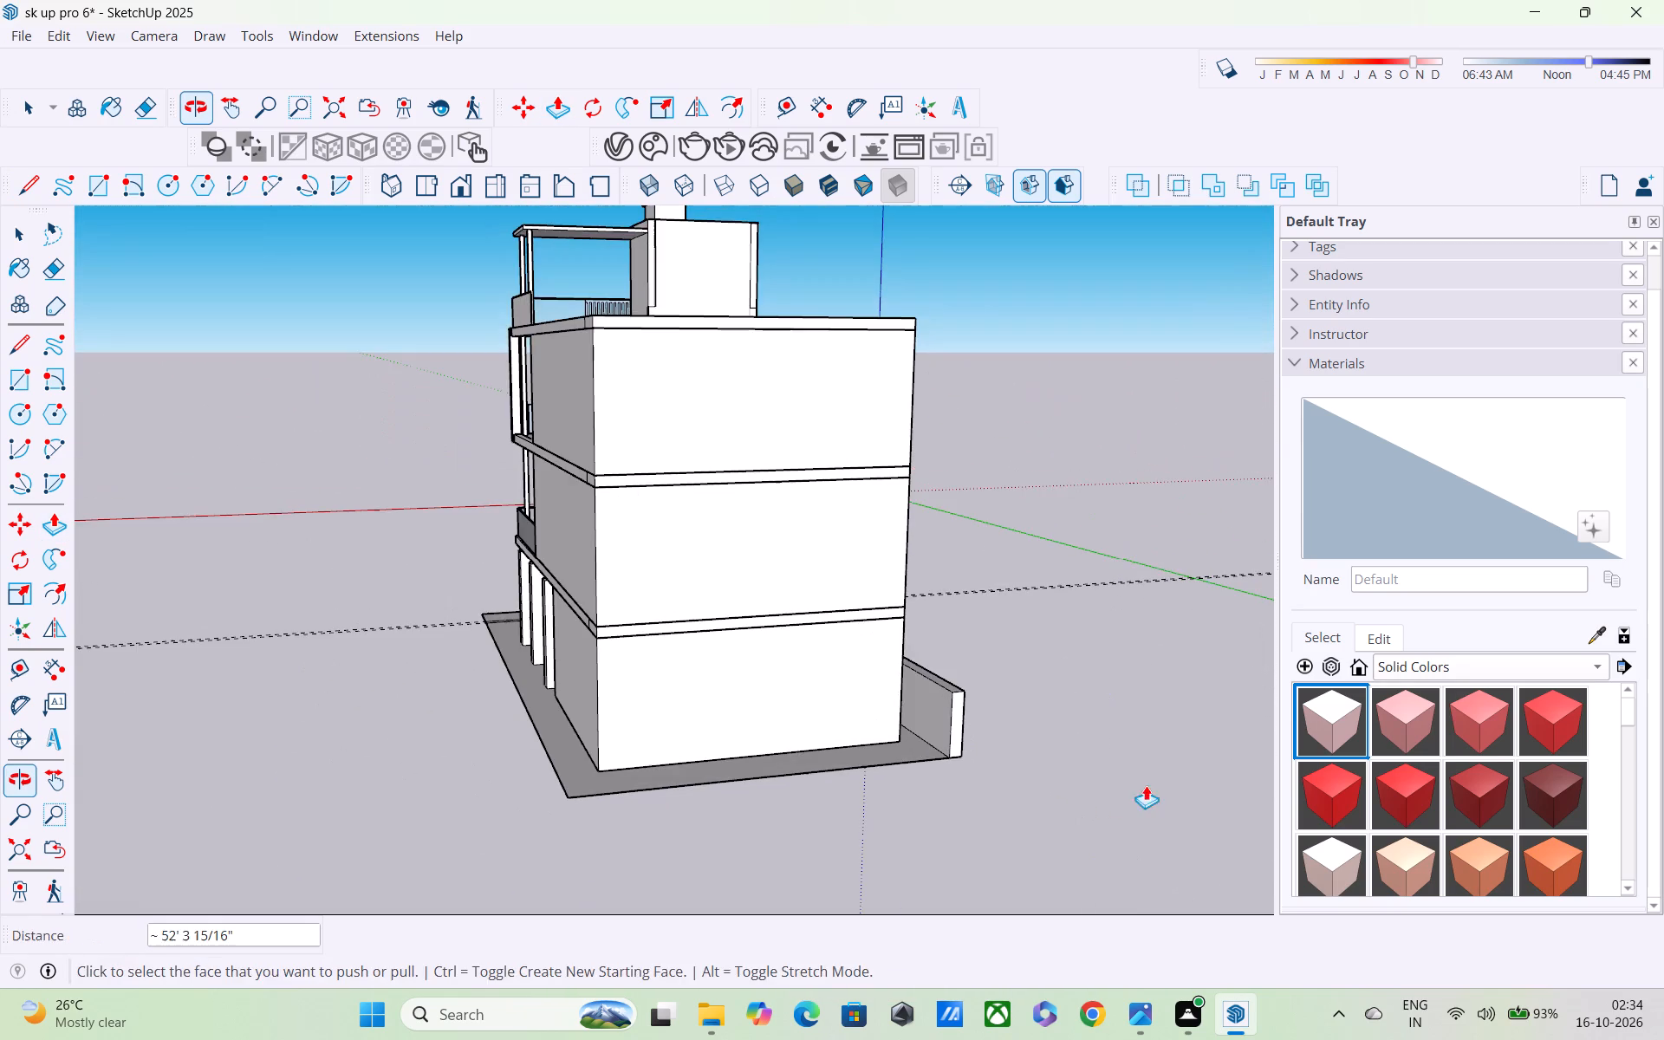
pyautogui.moveTo(952, 777); pyautogui.dragTo(1329, 753, button='middle')
pyautogui.scroll(3, 1141, 710)
pyautogui.press('l')
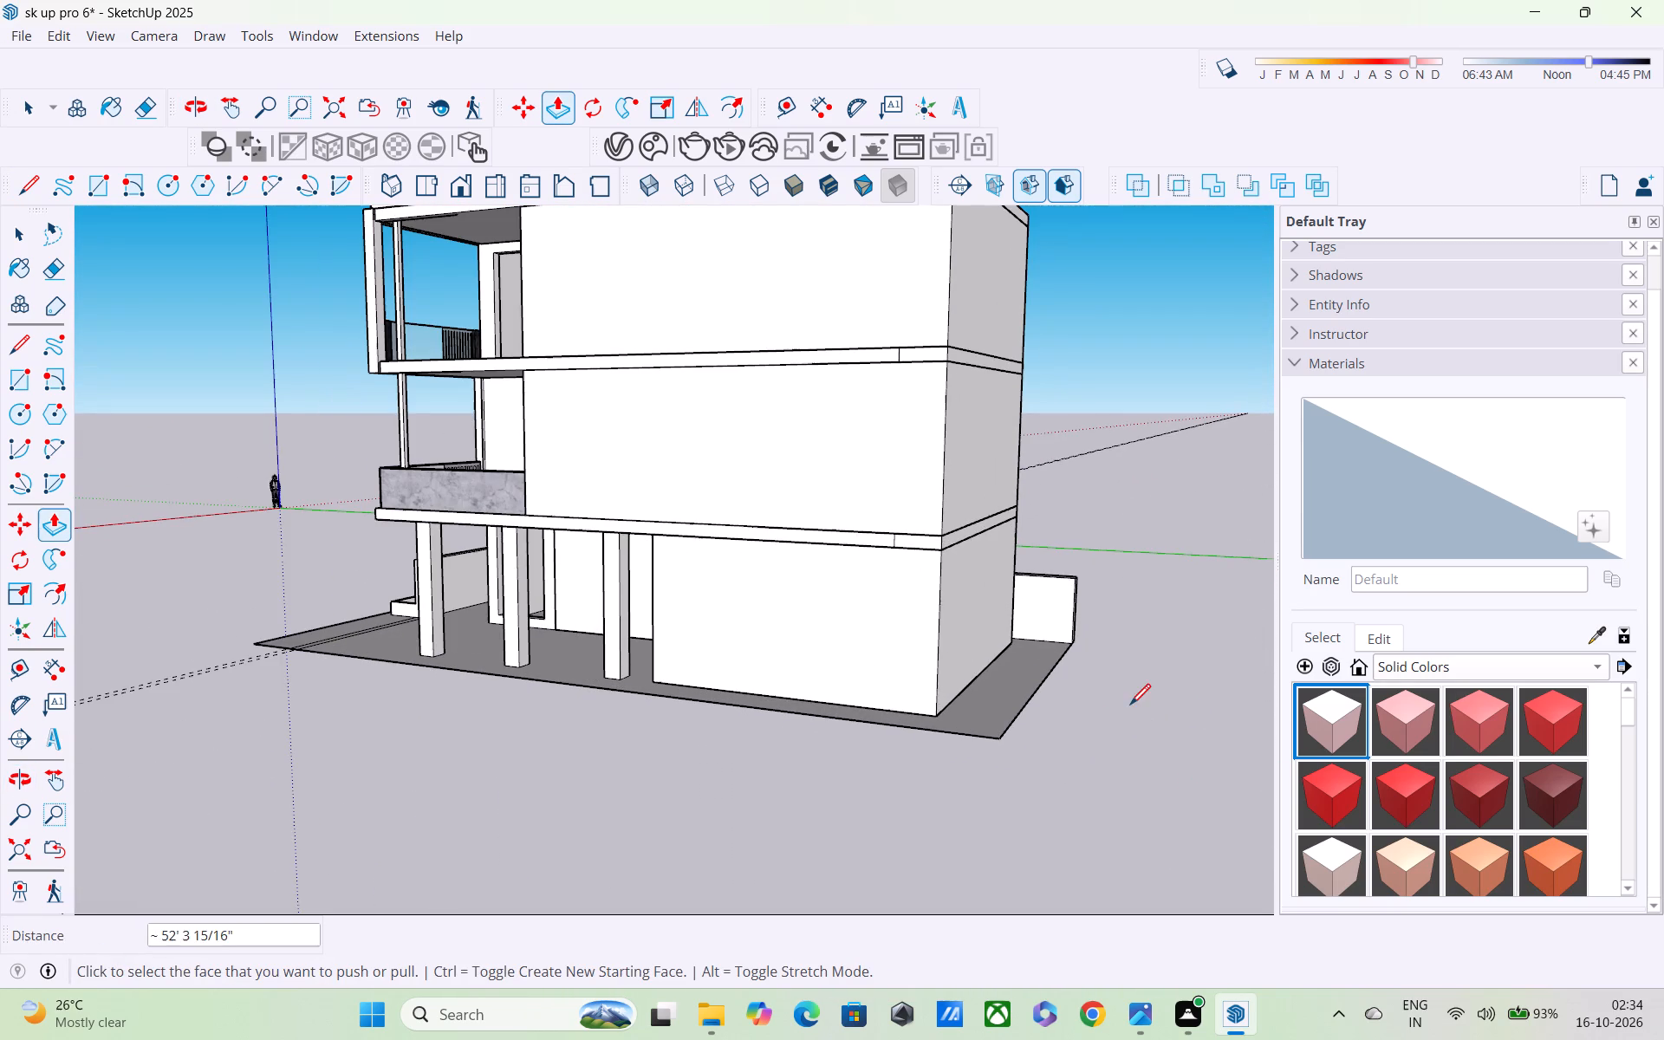
pyautogui.scroll(5, 1077, 629)
pyautogui.scroll(7, 1061, 554)
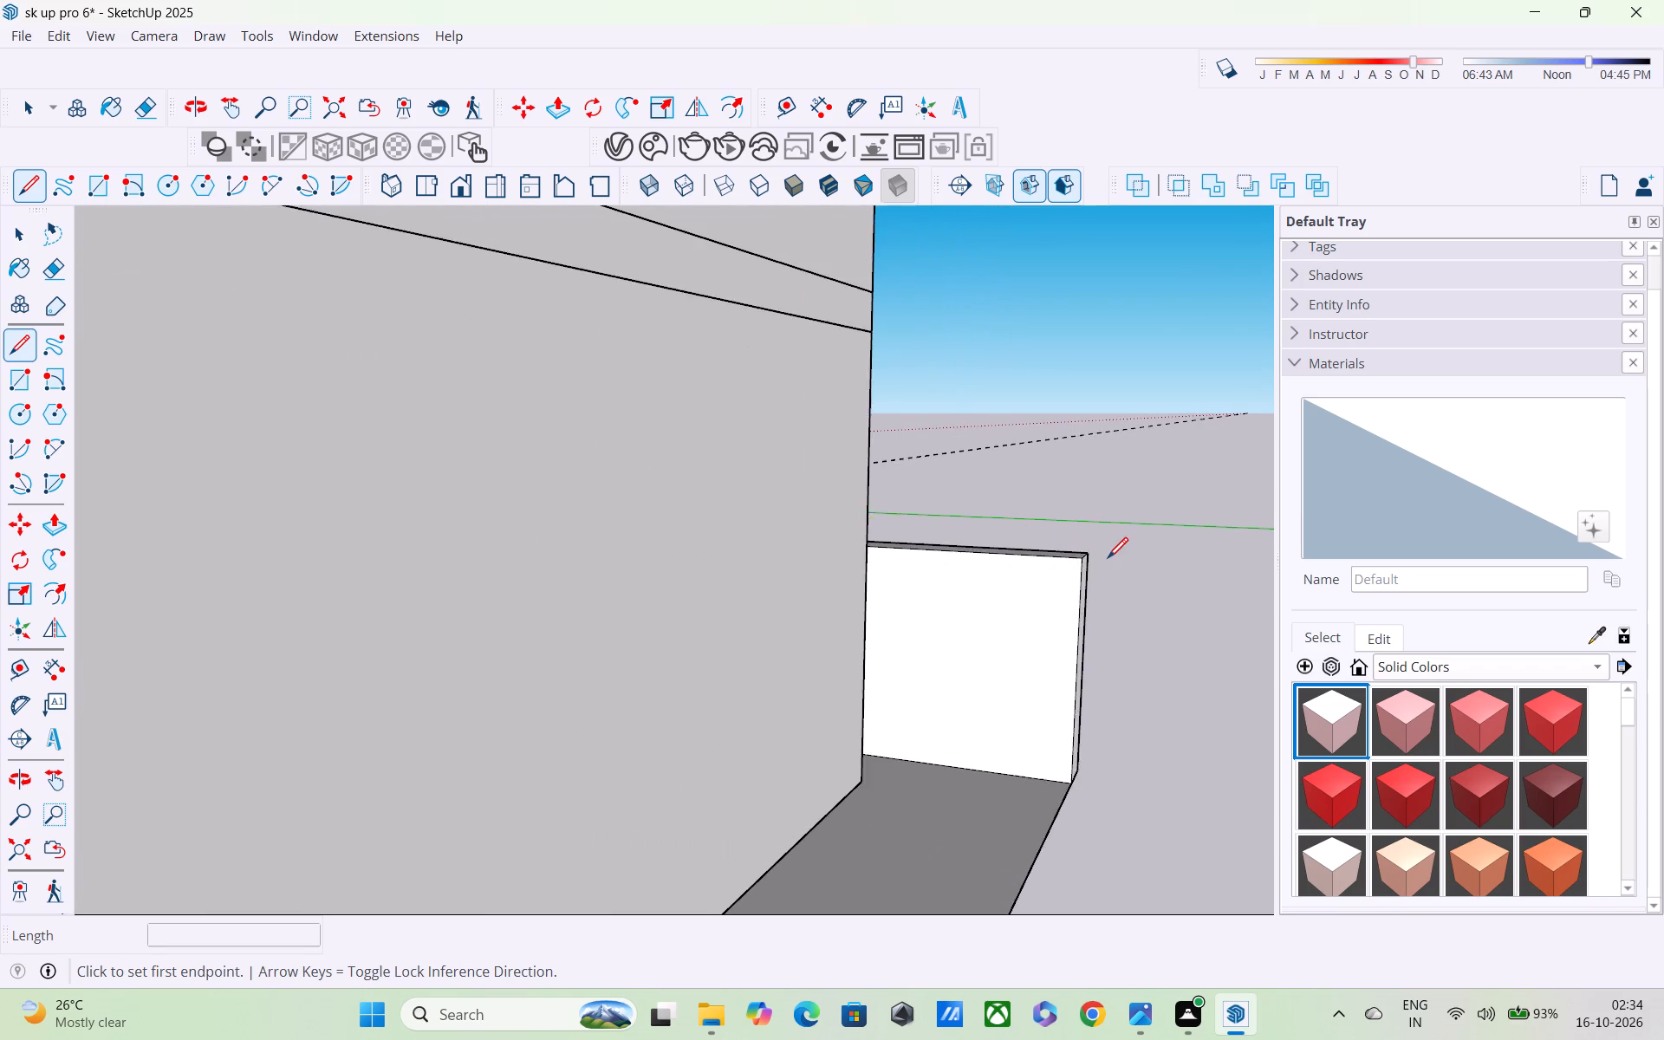
pyautogui.click(1067, 559)
pyautogui.click(1039, 556)
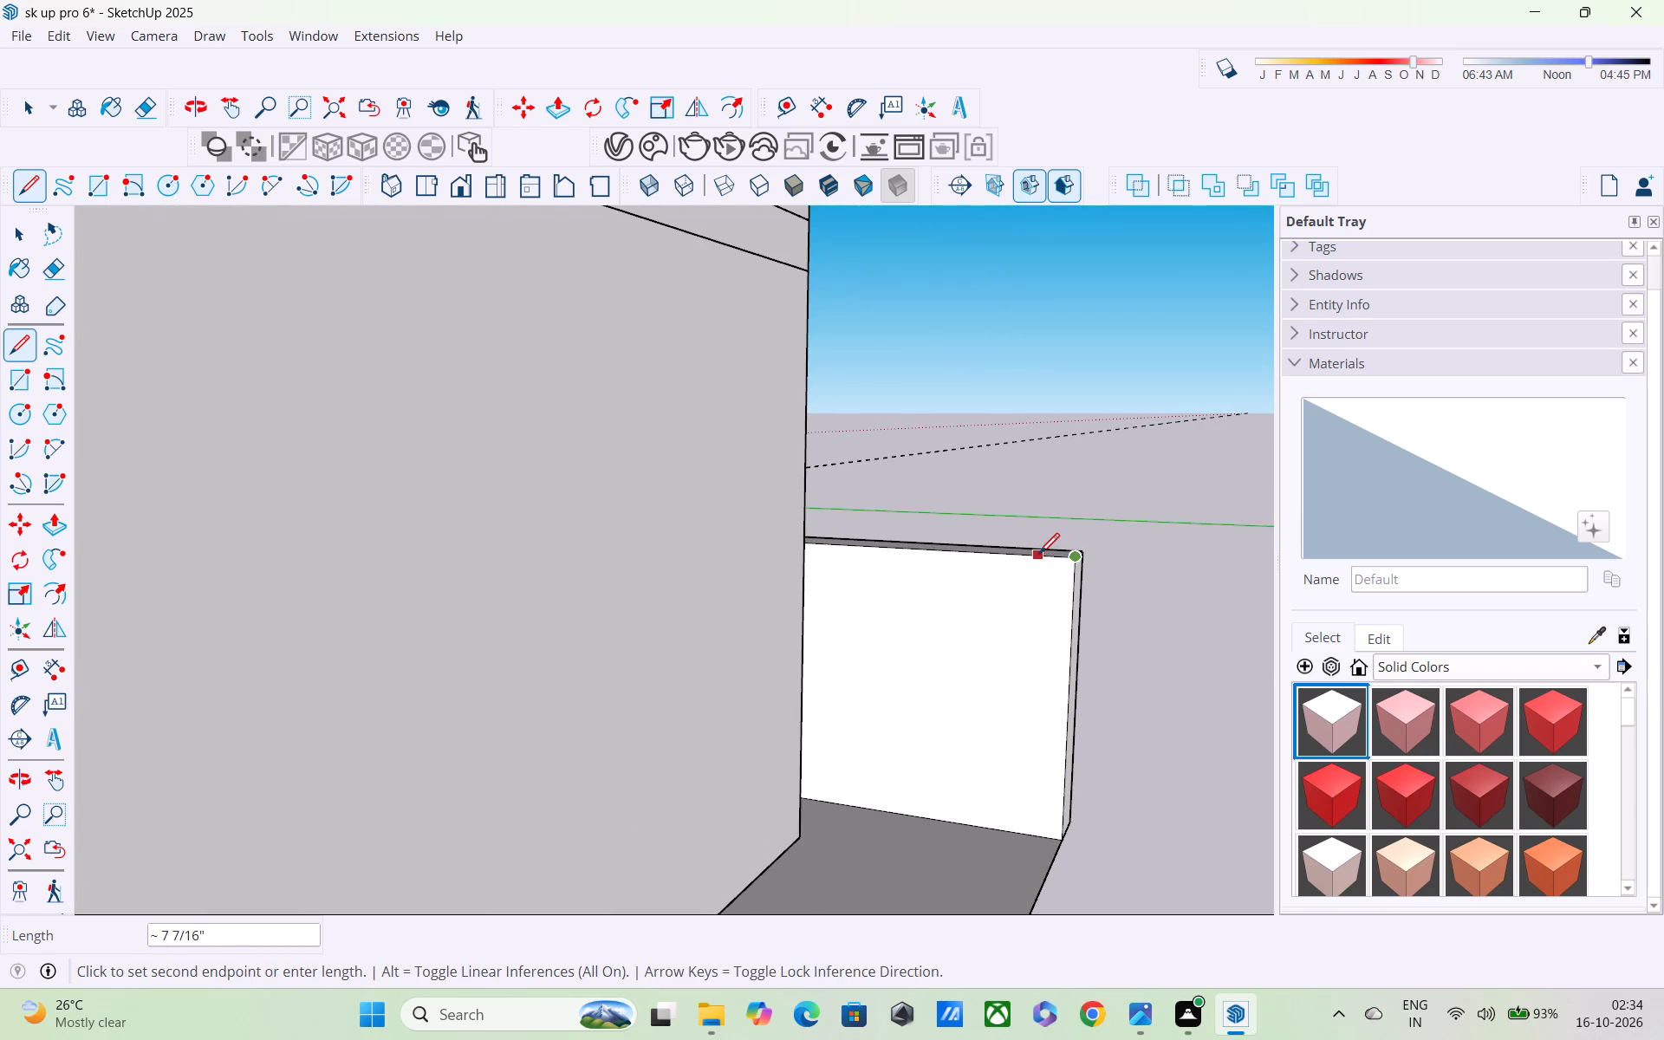
pyautogui.press(';')
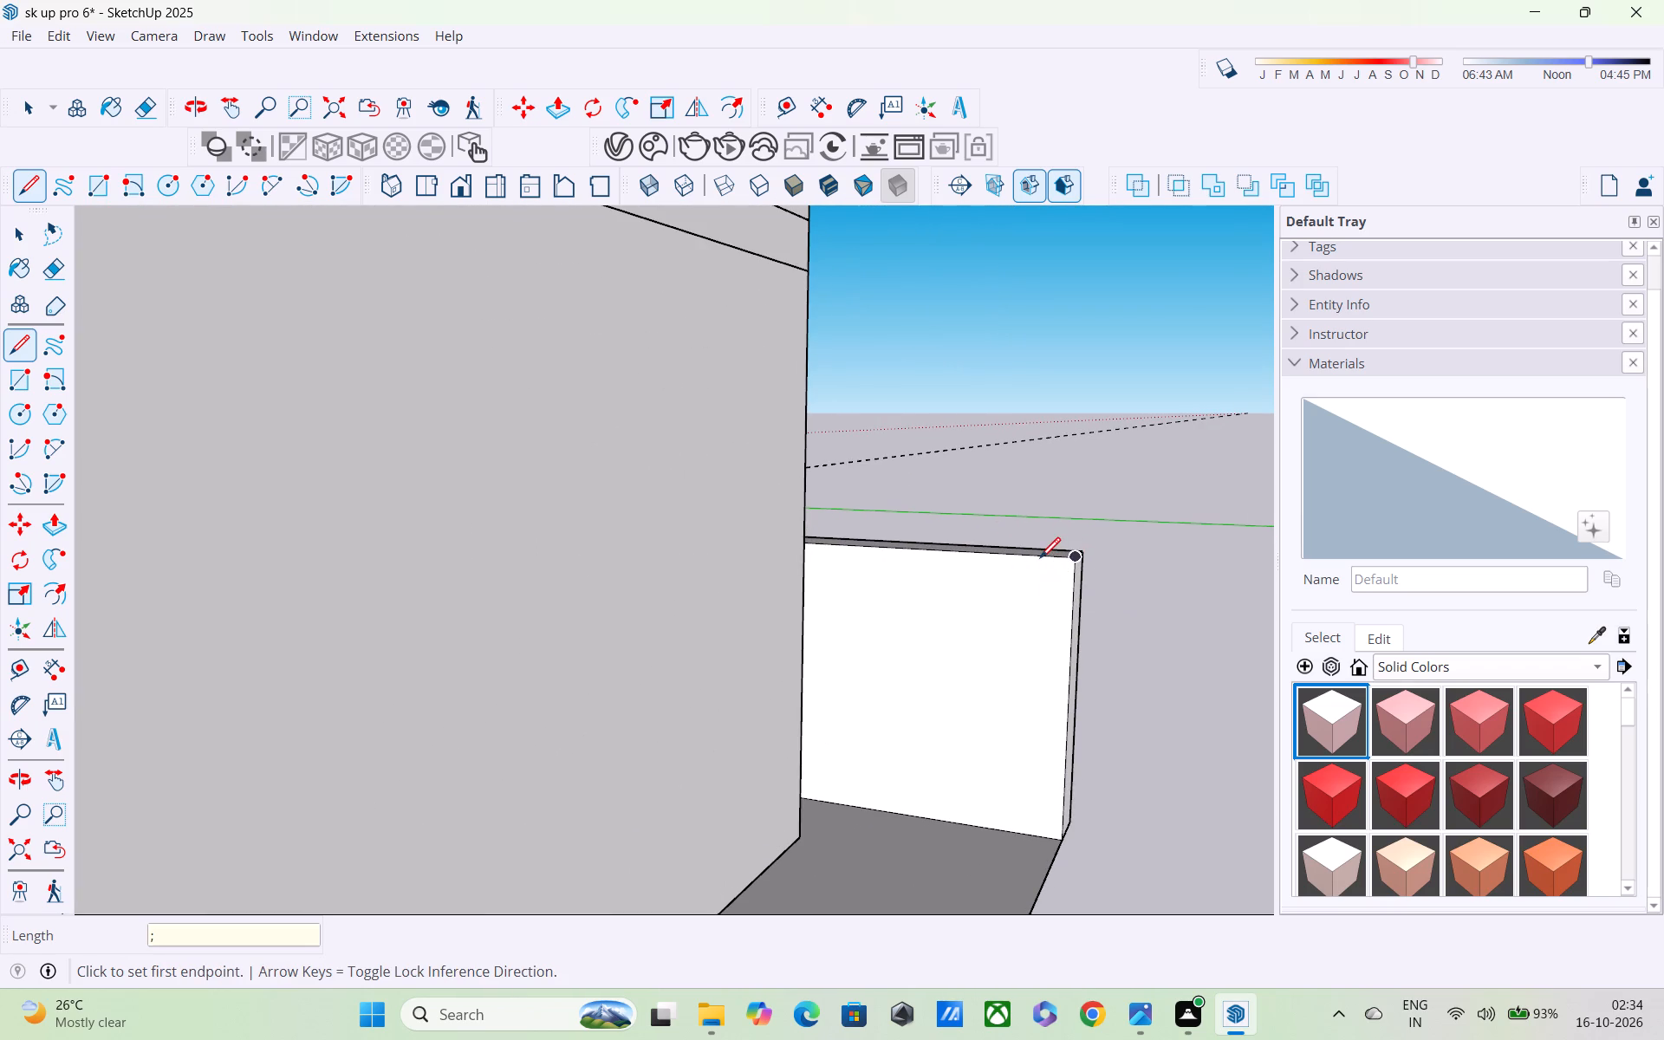
pyautogui.click(1070, 565)
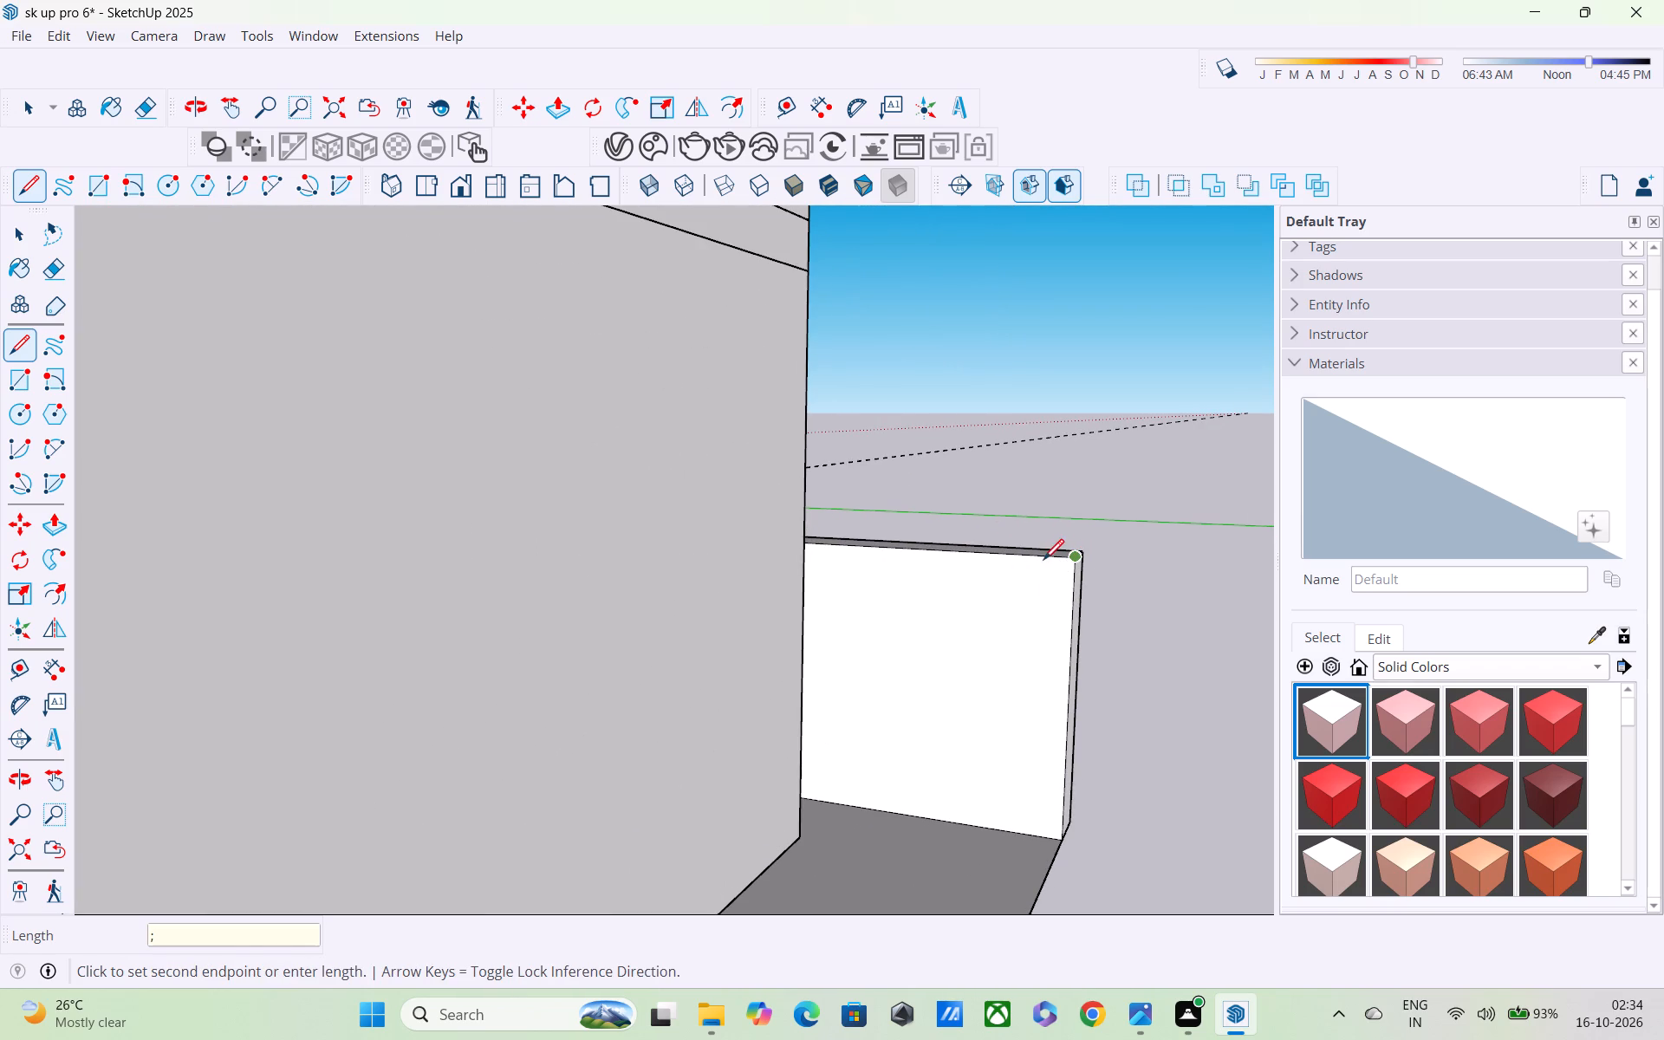
pyautogui.click(1032, 558)
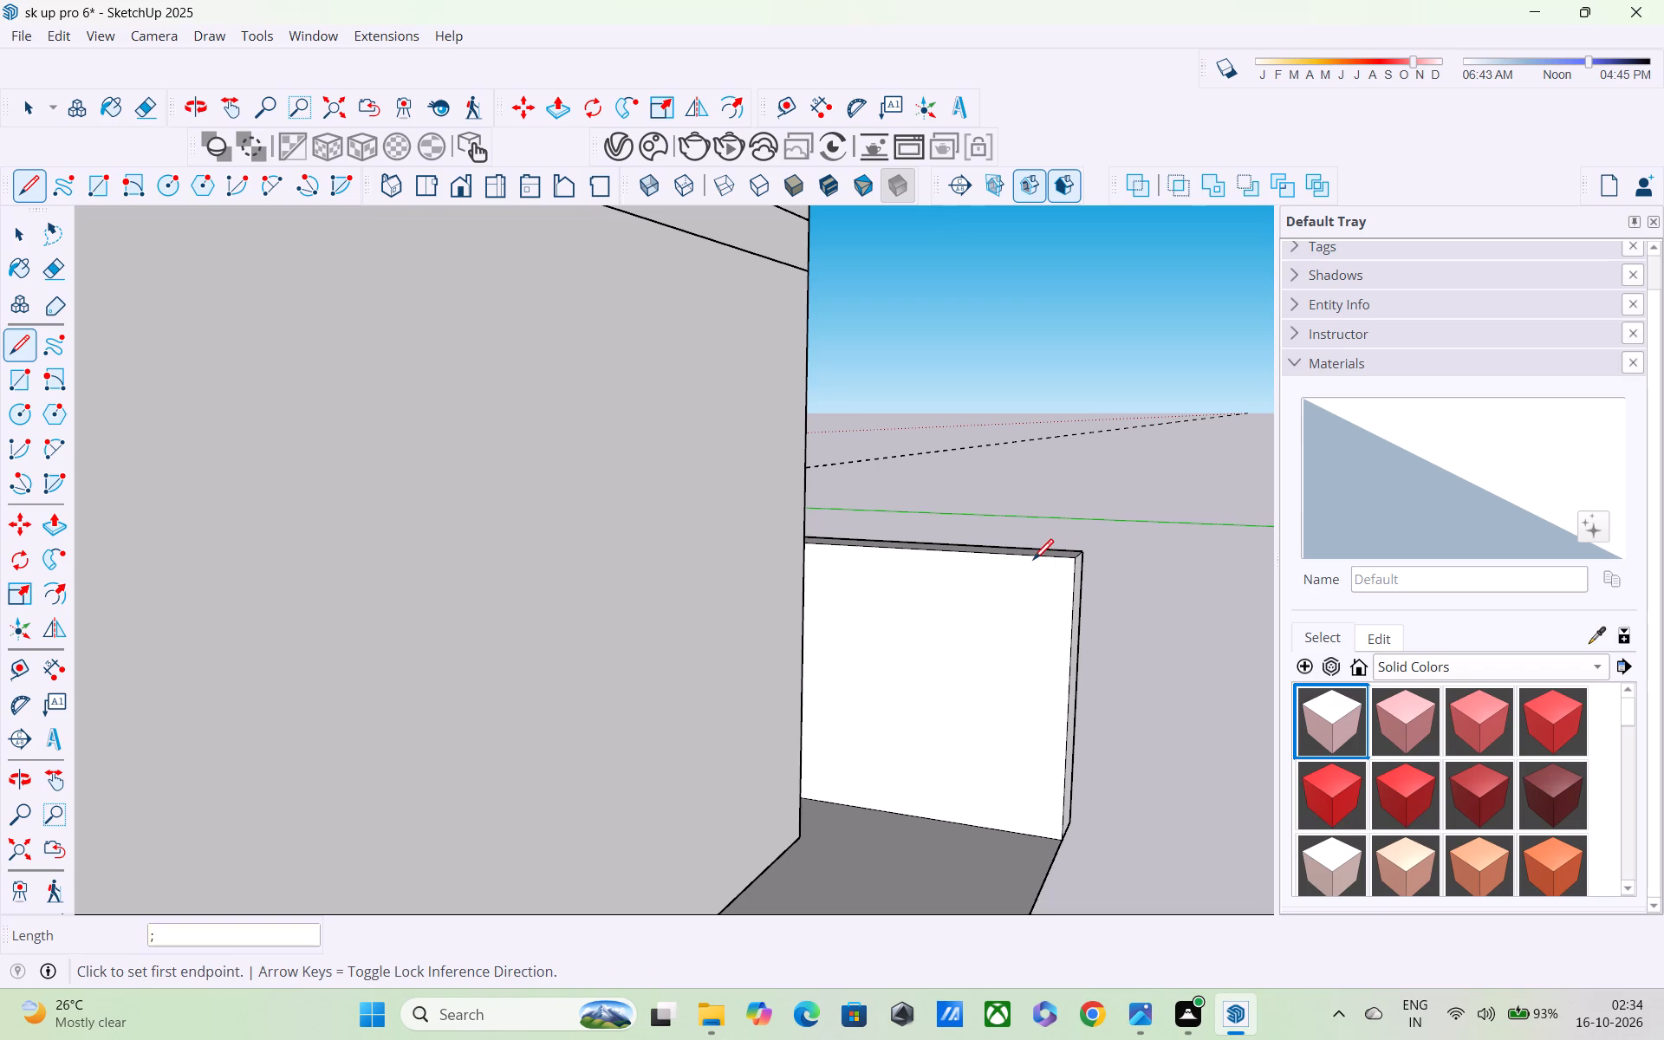
pyautogui.click(1034, 562)
pyautogui.click(1037, 559)
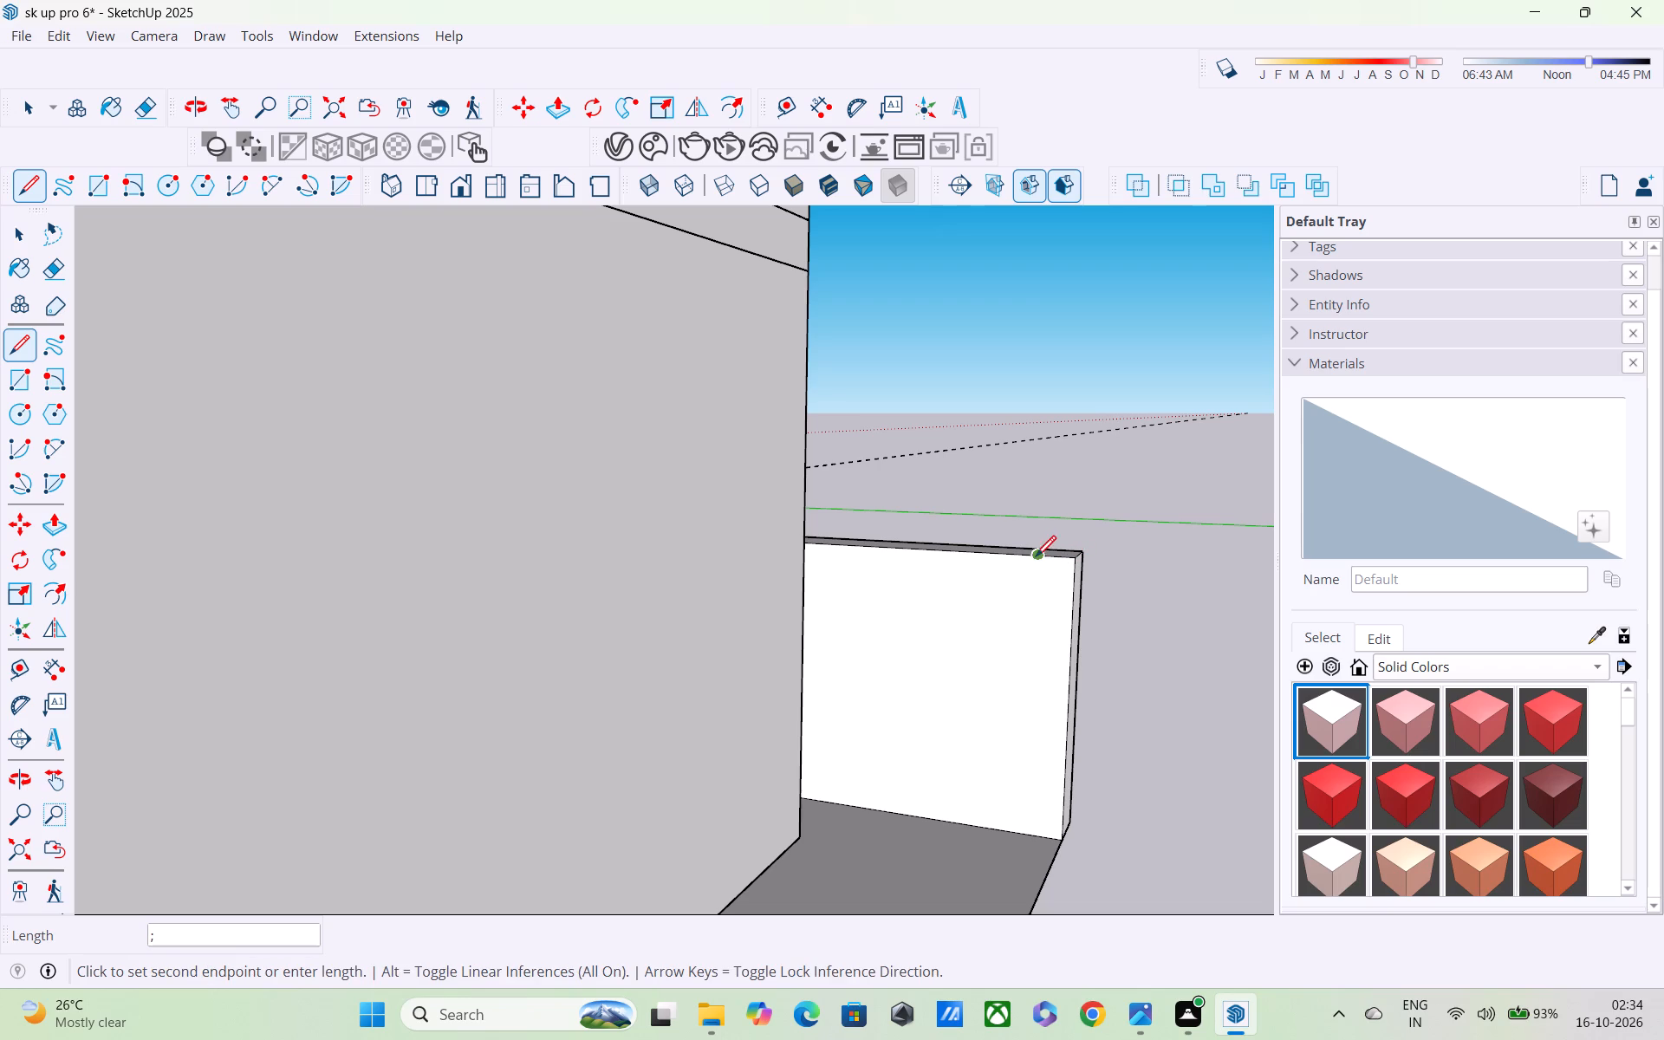
pyautogui.click(1026, 838)
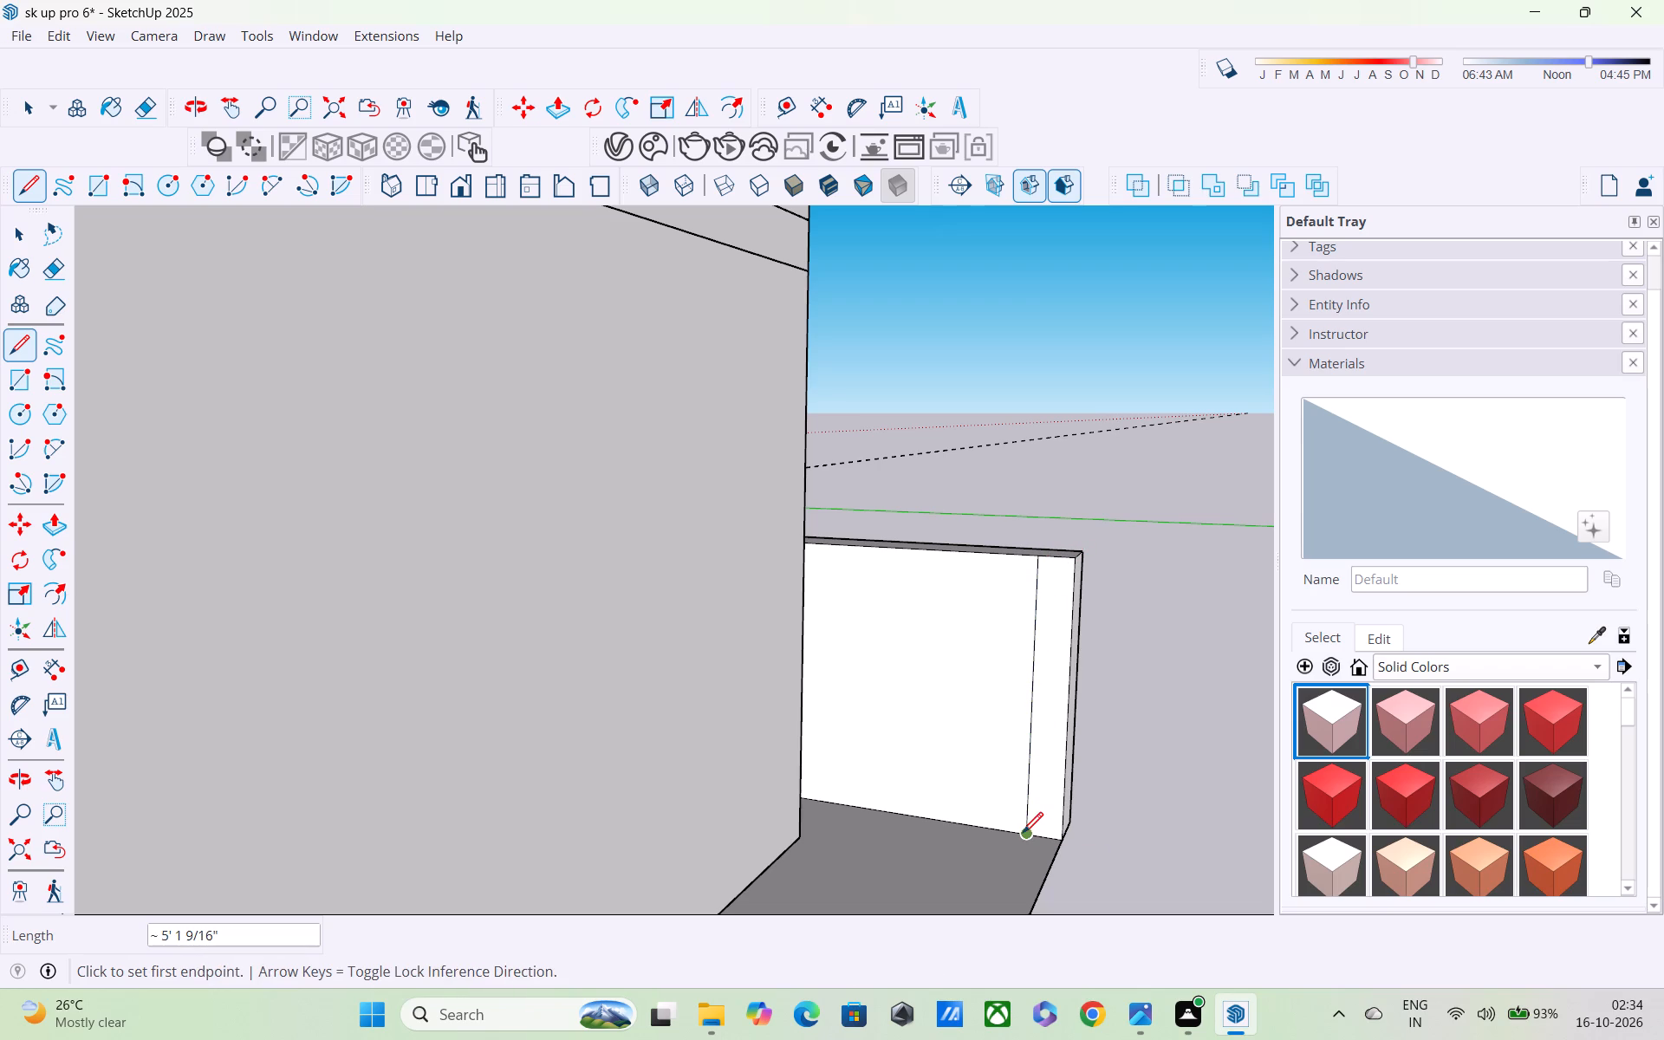
# Pull the narrow rear strip of the side wall's inner face about 26' across the back of the slab to form the rear boundary wall.
pyautogui.press('p')
pyautogui.click(1043, 766)
pyautogui.scroll(1, 1043, 766)
pyautogui.scroll(-5, 1043, 766)
pyautogui.scroll(-4, 975, 809)
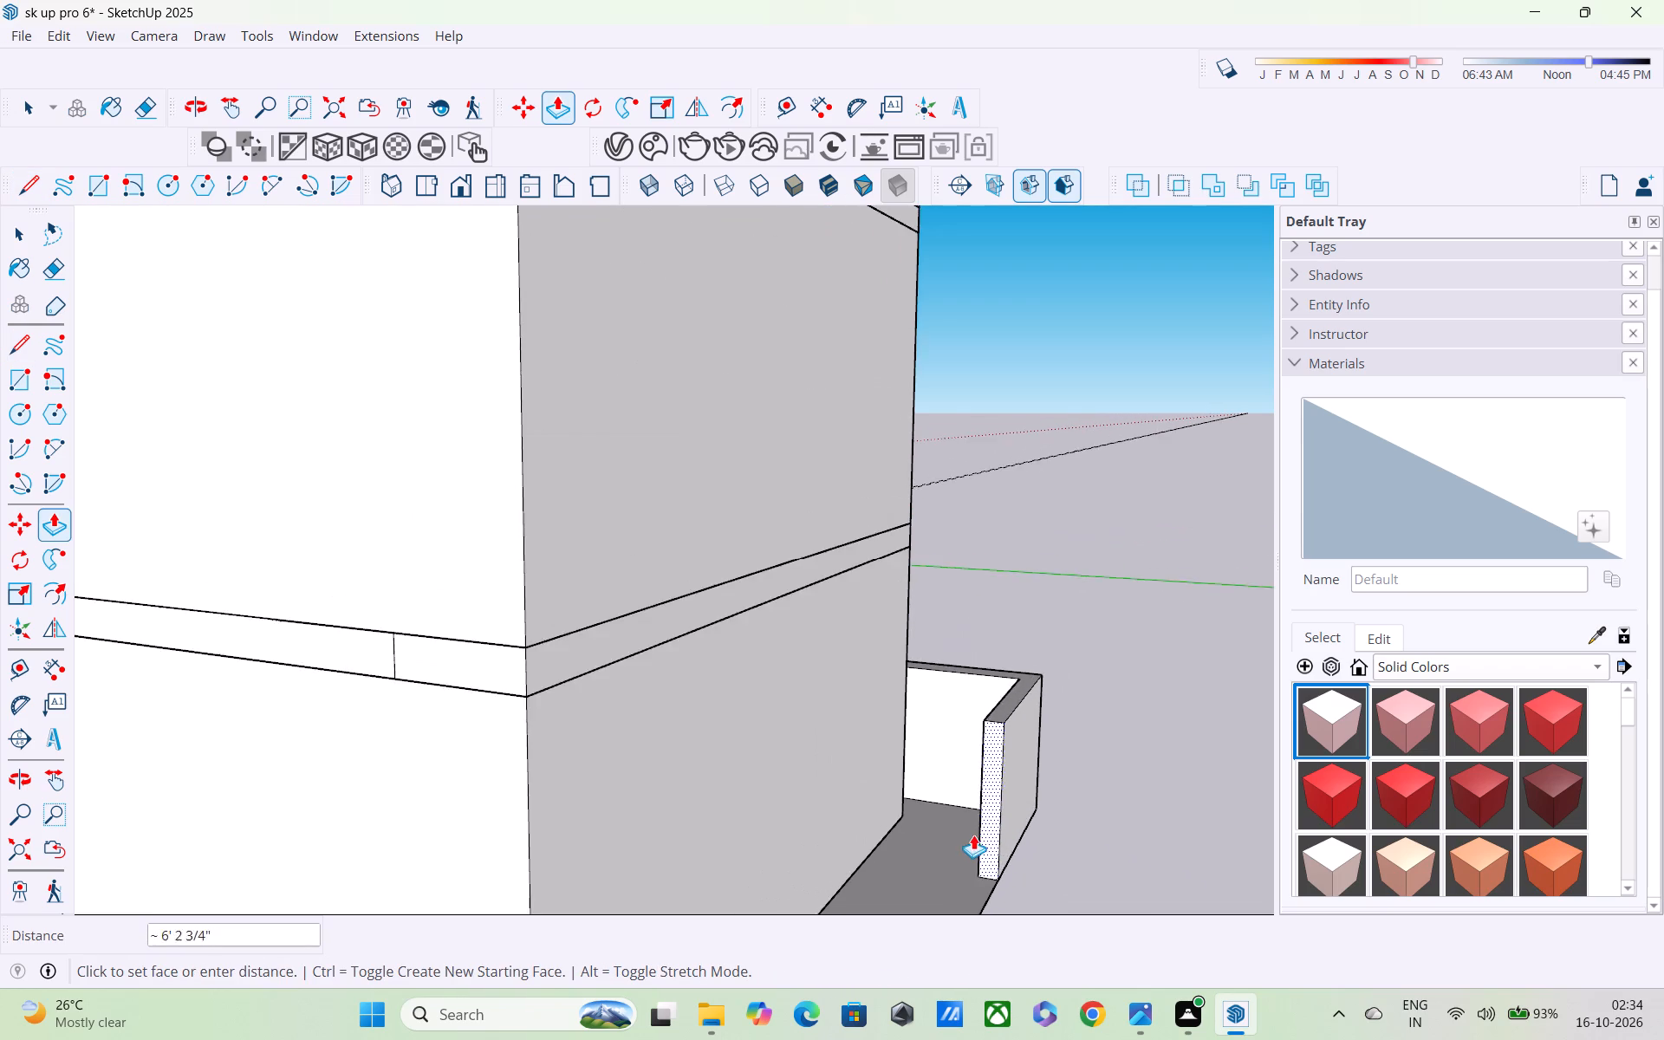
pyautogui.scroll(-9, 969, 821)
pyautogui.scroll(-4, 897, 831)
pyautogui.moveTo(884, 846); pyautogui.dragTo(959, 762, button='middle')
pyautogui.scroll(1, 959, 762)
pyautogui.scroll(-4, 929, 837)
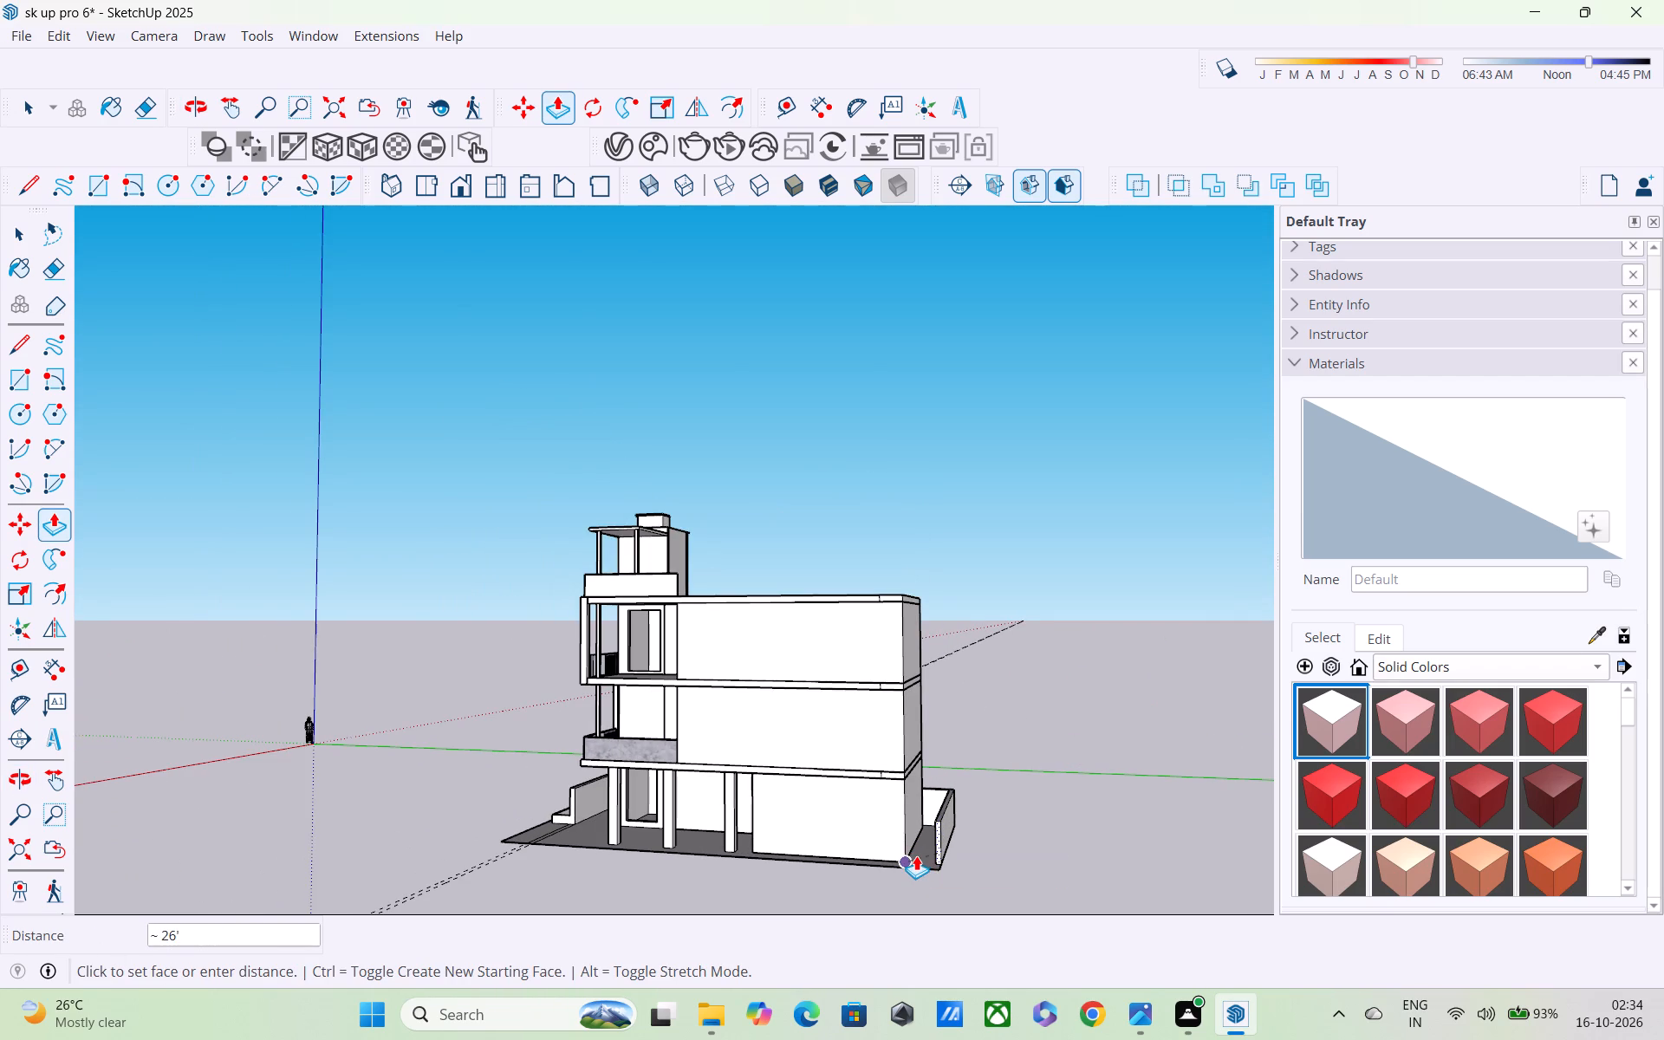
pyautogui.click(916, 855)
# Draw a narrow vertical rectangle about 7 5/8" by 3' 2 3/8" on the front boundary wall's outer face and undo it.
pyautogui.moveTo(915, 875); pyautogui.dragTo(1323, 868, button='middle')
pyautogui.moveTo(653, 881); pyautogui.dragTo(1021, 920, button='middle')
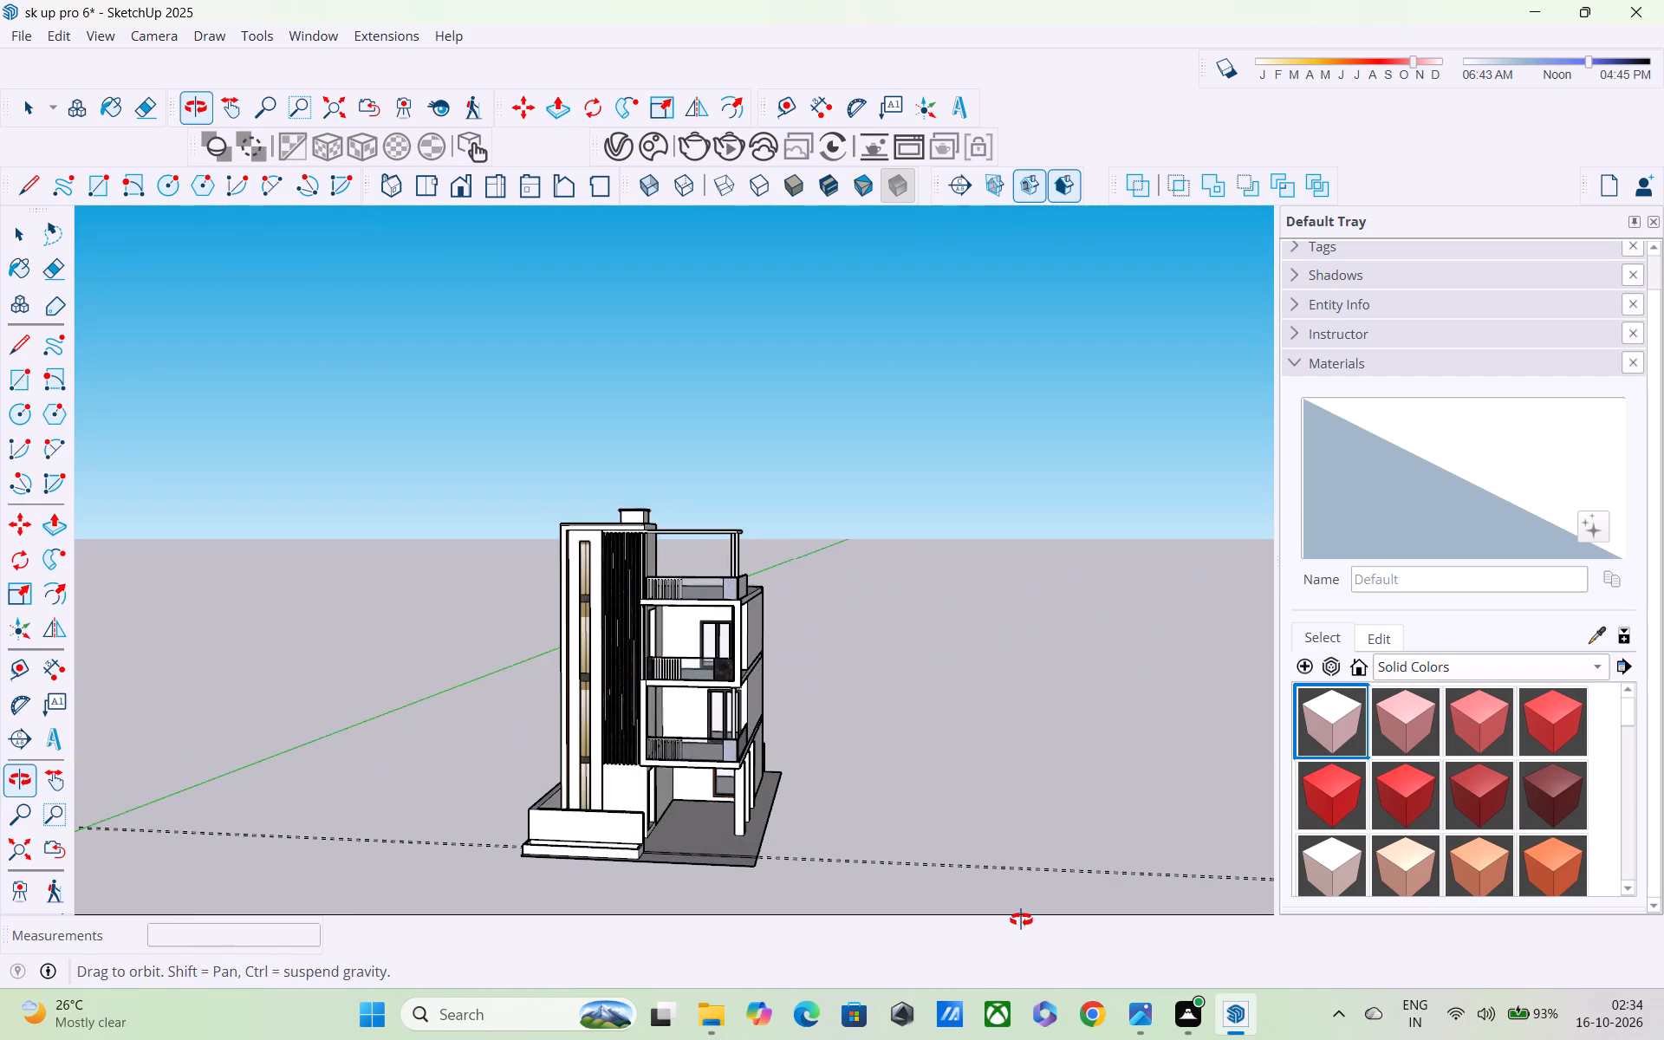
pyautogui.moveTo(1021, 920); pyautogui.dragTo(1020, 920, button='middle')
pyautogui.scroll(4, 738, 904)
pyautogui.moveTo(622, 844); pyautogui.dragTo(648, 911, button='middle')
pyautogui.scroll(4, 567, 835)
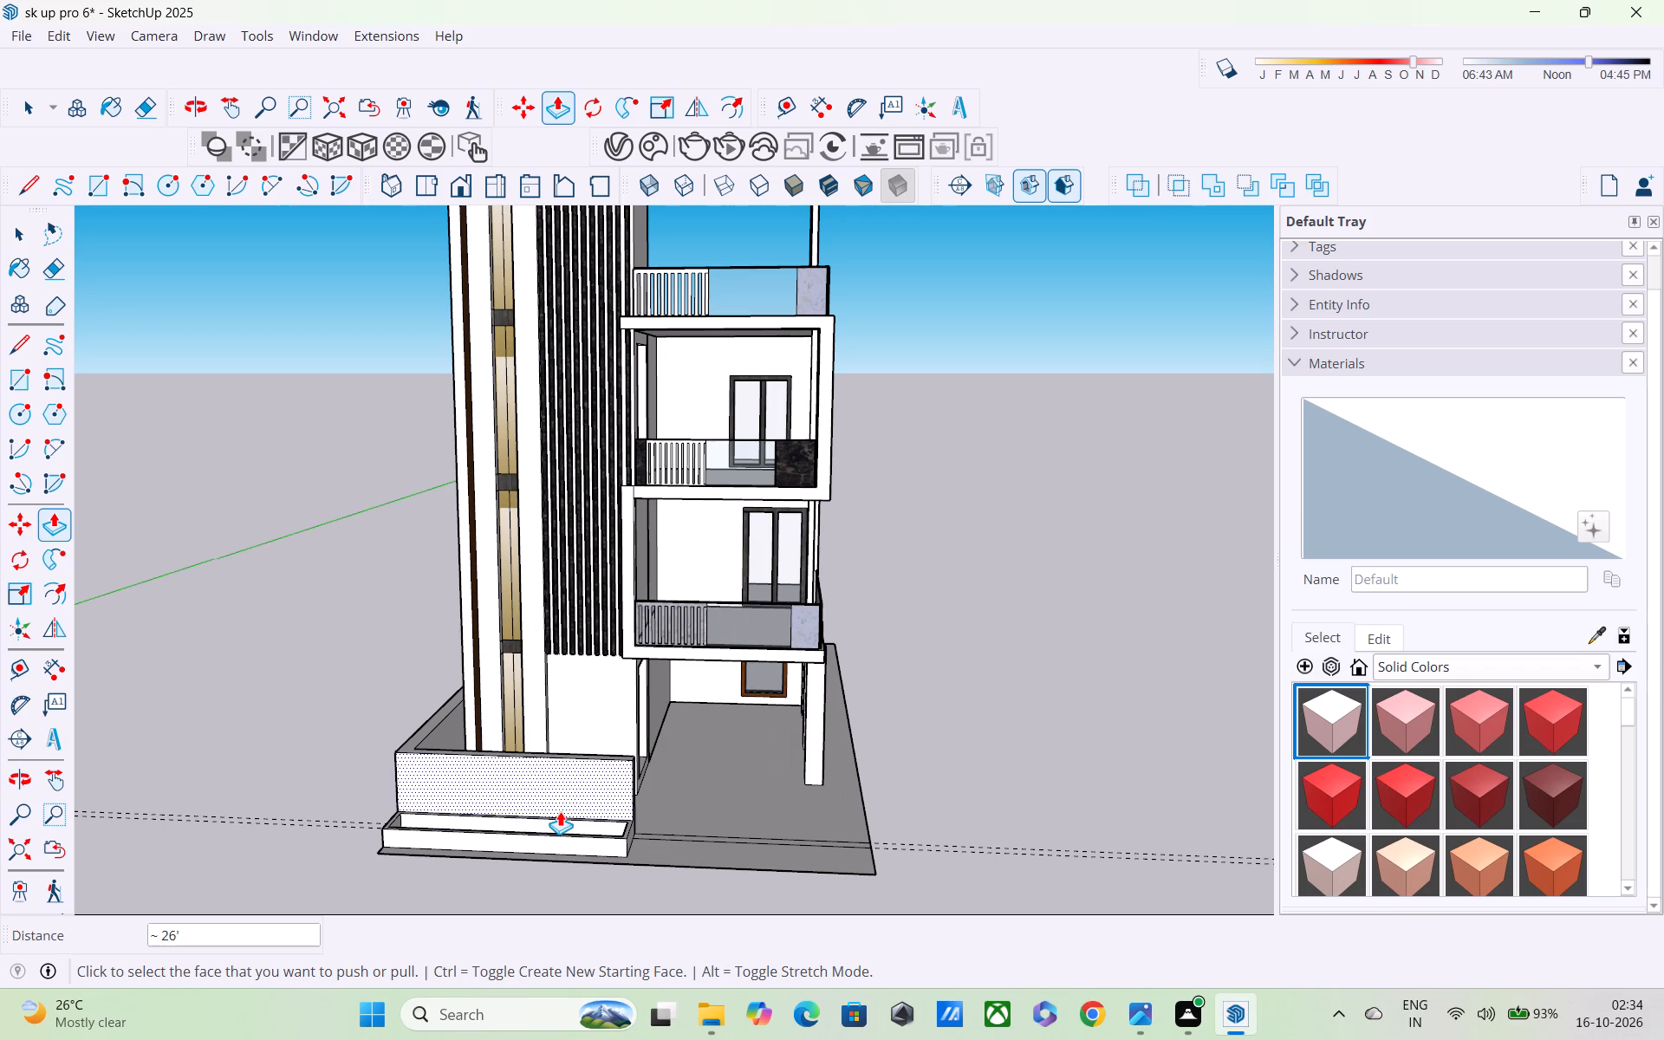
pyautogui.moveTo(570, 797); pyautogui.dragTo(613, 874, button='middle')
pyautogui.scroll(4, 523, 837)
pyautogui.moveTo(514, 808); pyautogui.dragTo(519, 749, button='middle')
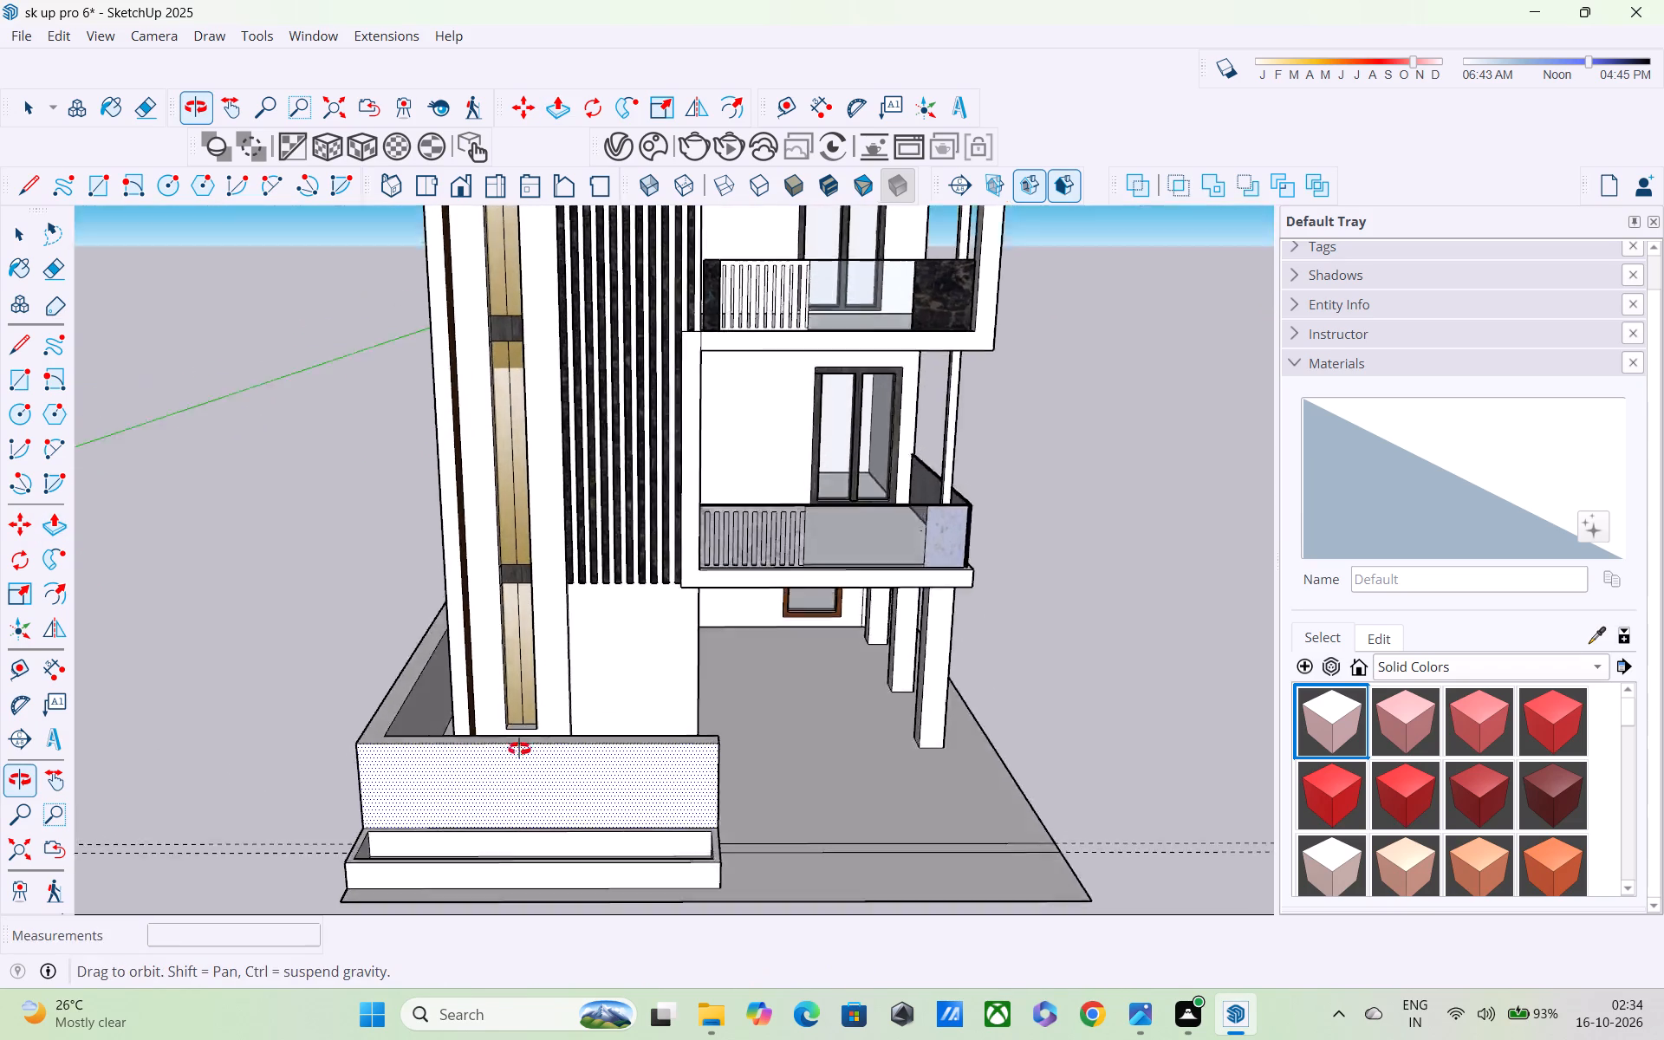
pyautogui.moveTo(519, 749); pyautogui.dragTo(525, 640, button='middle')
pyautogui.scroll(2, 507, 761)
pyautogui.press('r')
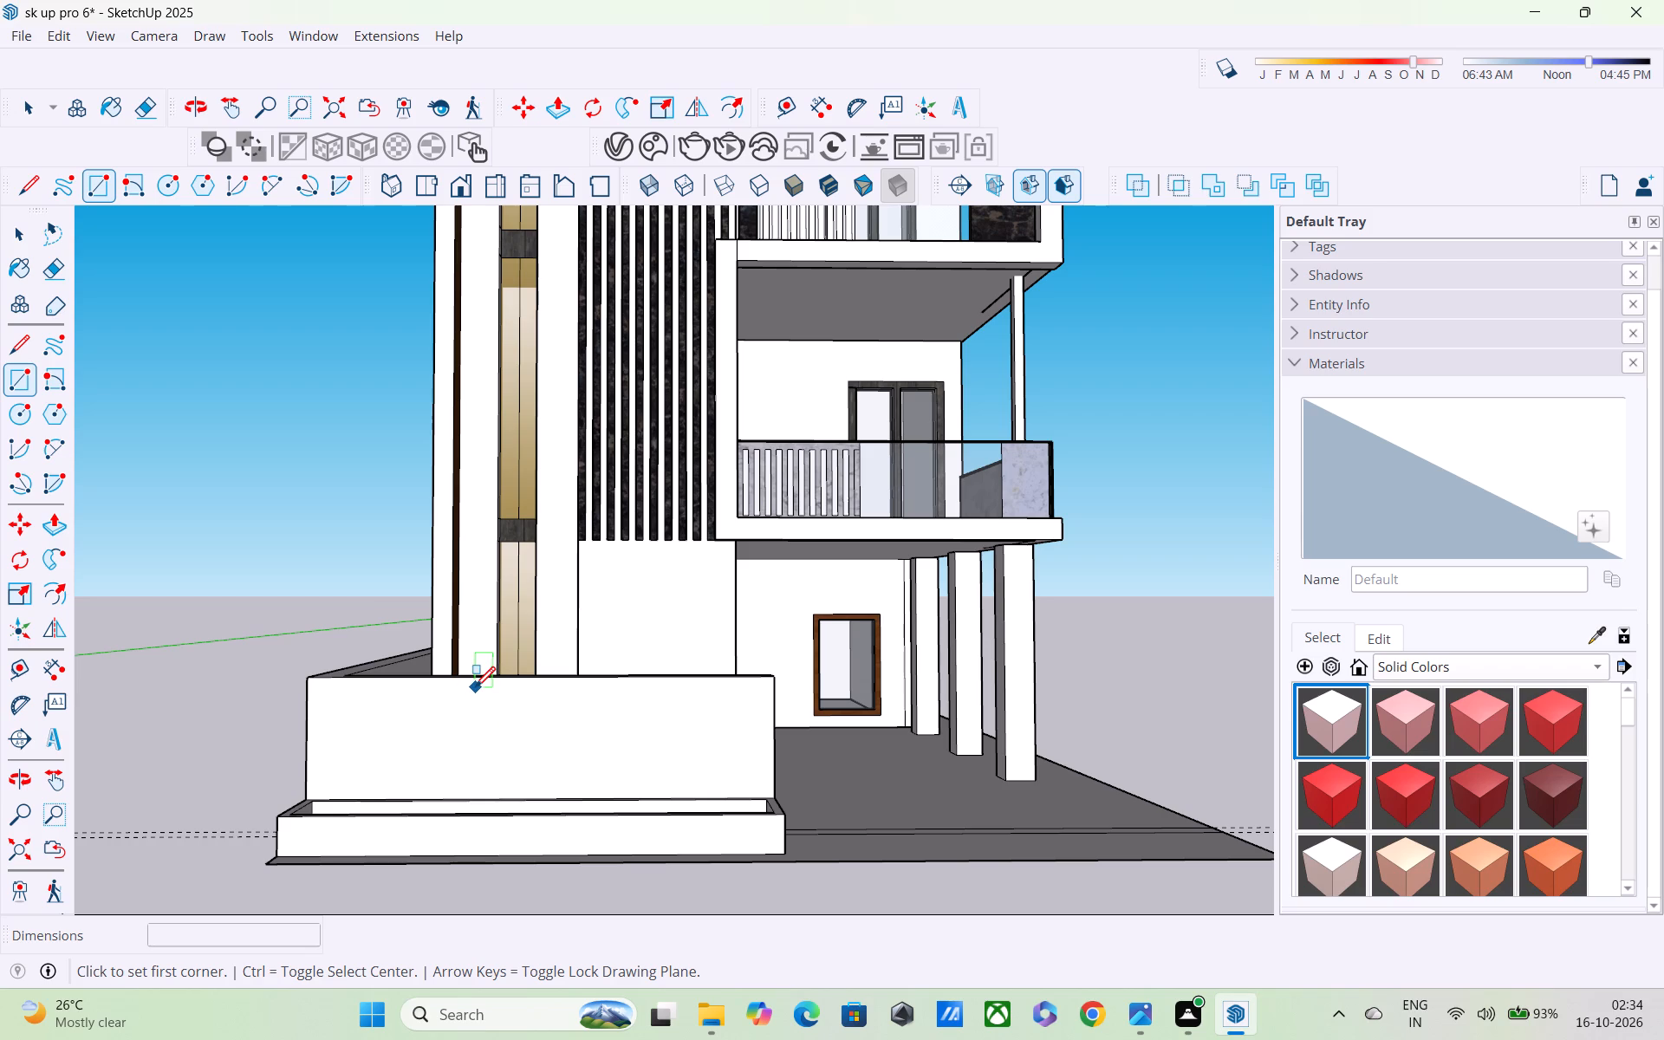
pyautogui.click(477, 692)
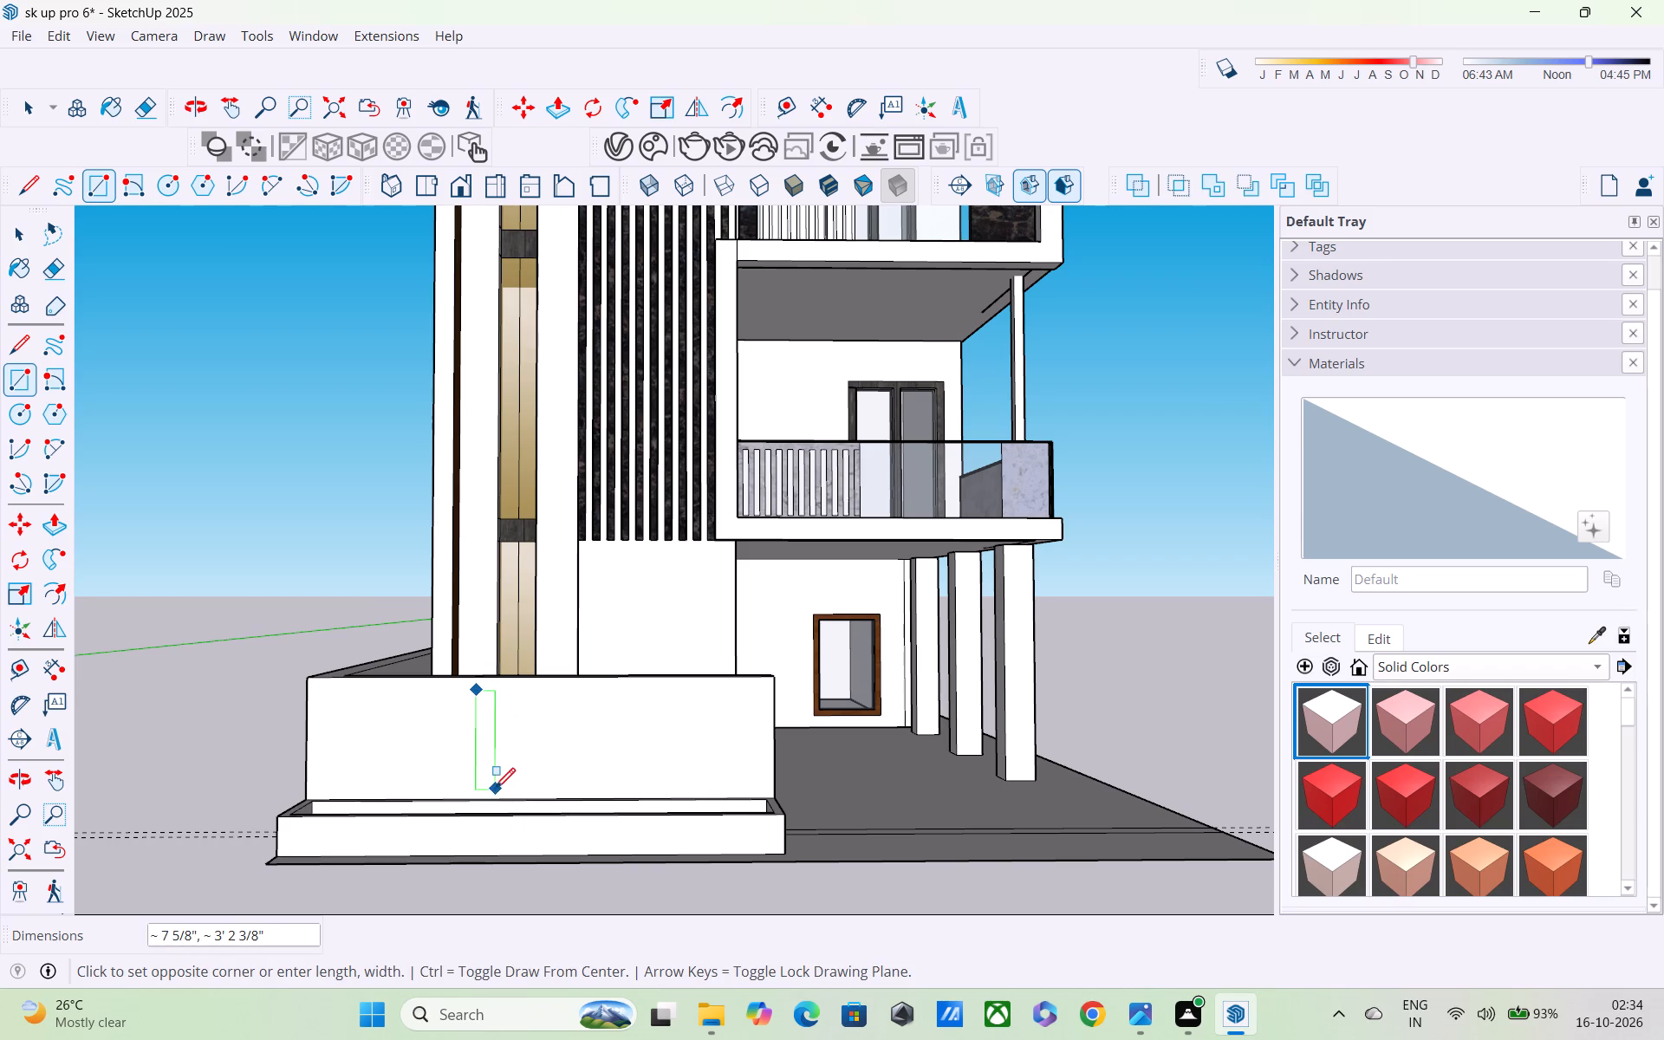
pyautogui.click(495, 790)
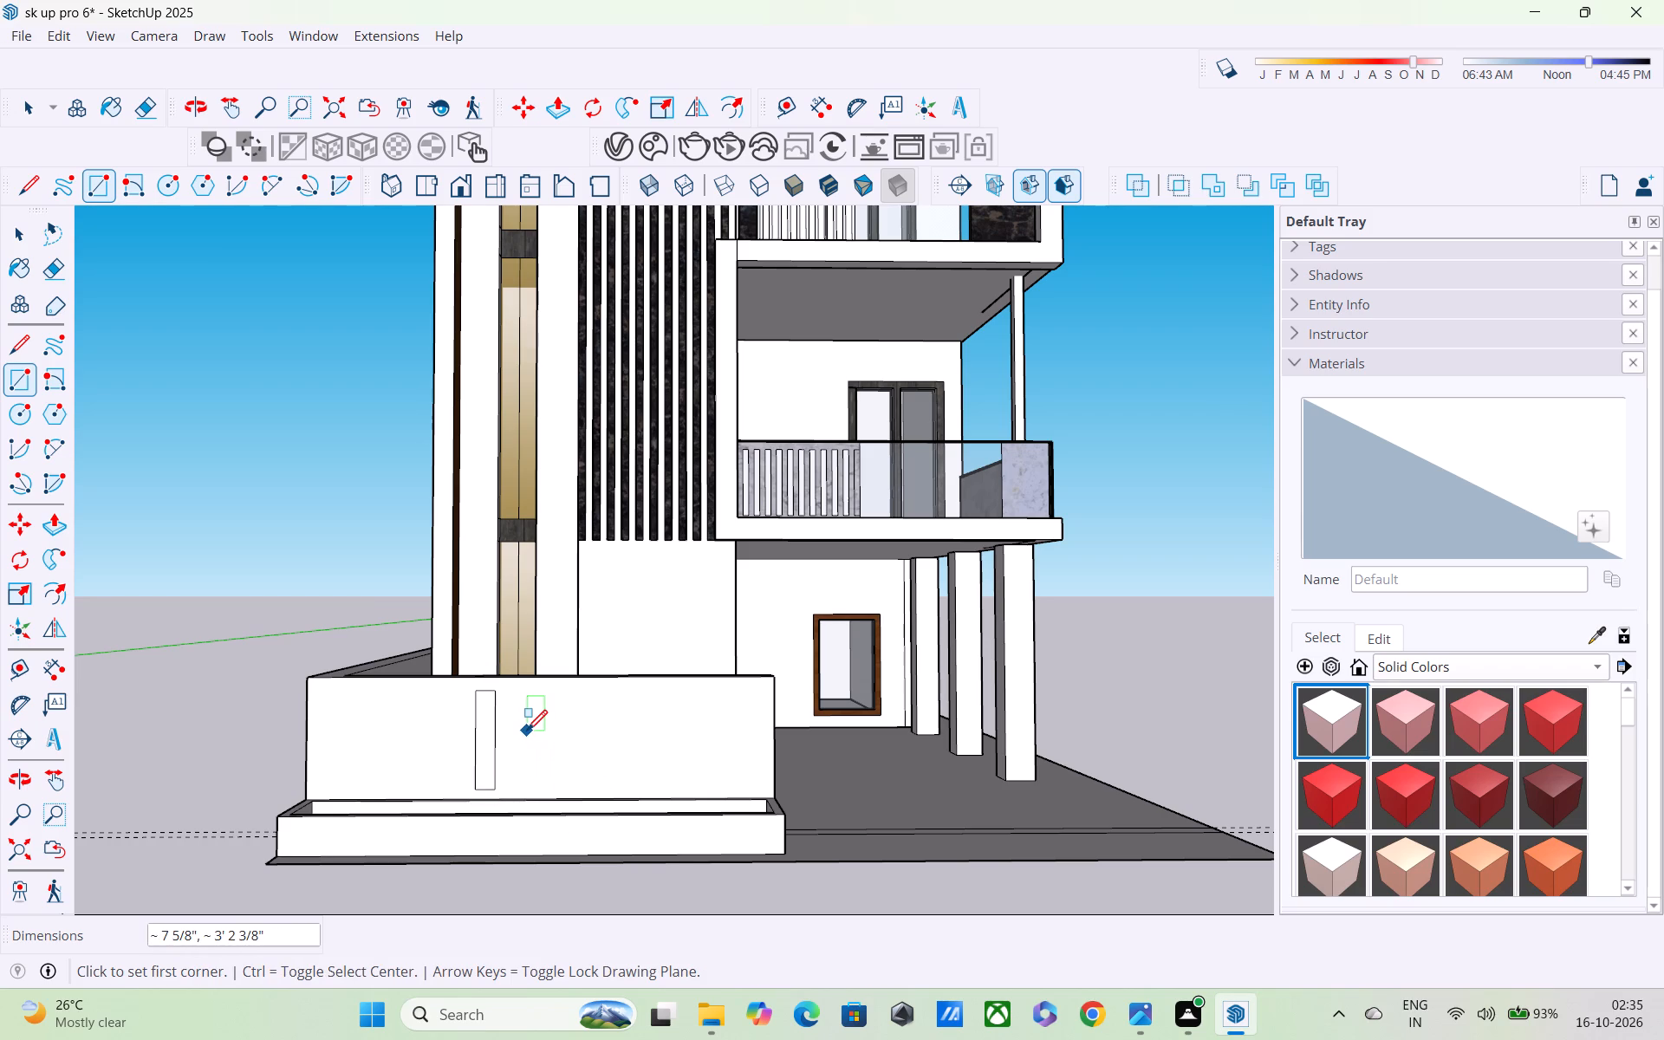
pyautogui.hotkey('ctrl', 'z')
# Draw a narrow vertical rectangle about 5 1/4" by 2' 9 11/16" on the front boundary wall's outer face, above the planter.
pyautogui.click(465, 702)
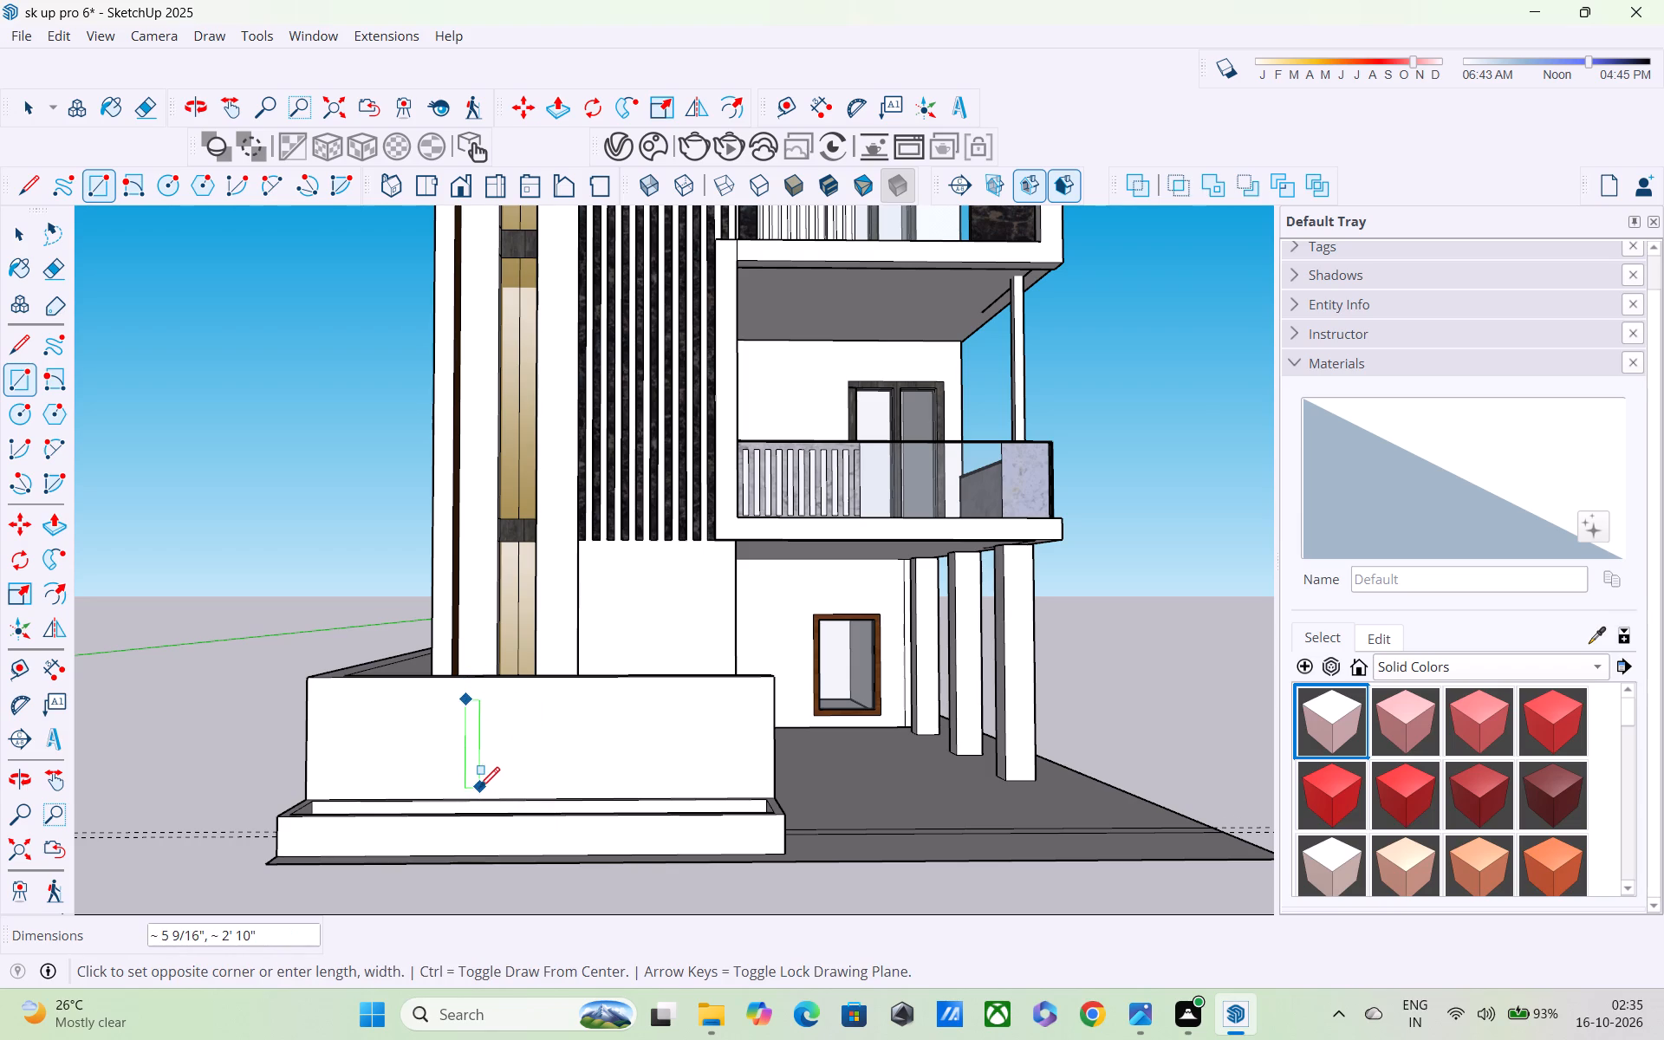
pyautogui.click(478, 789)
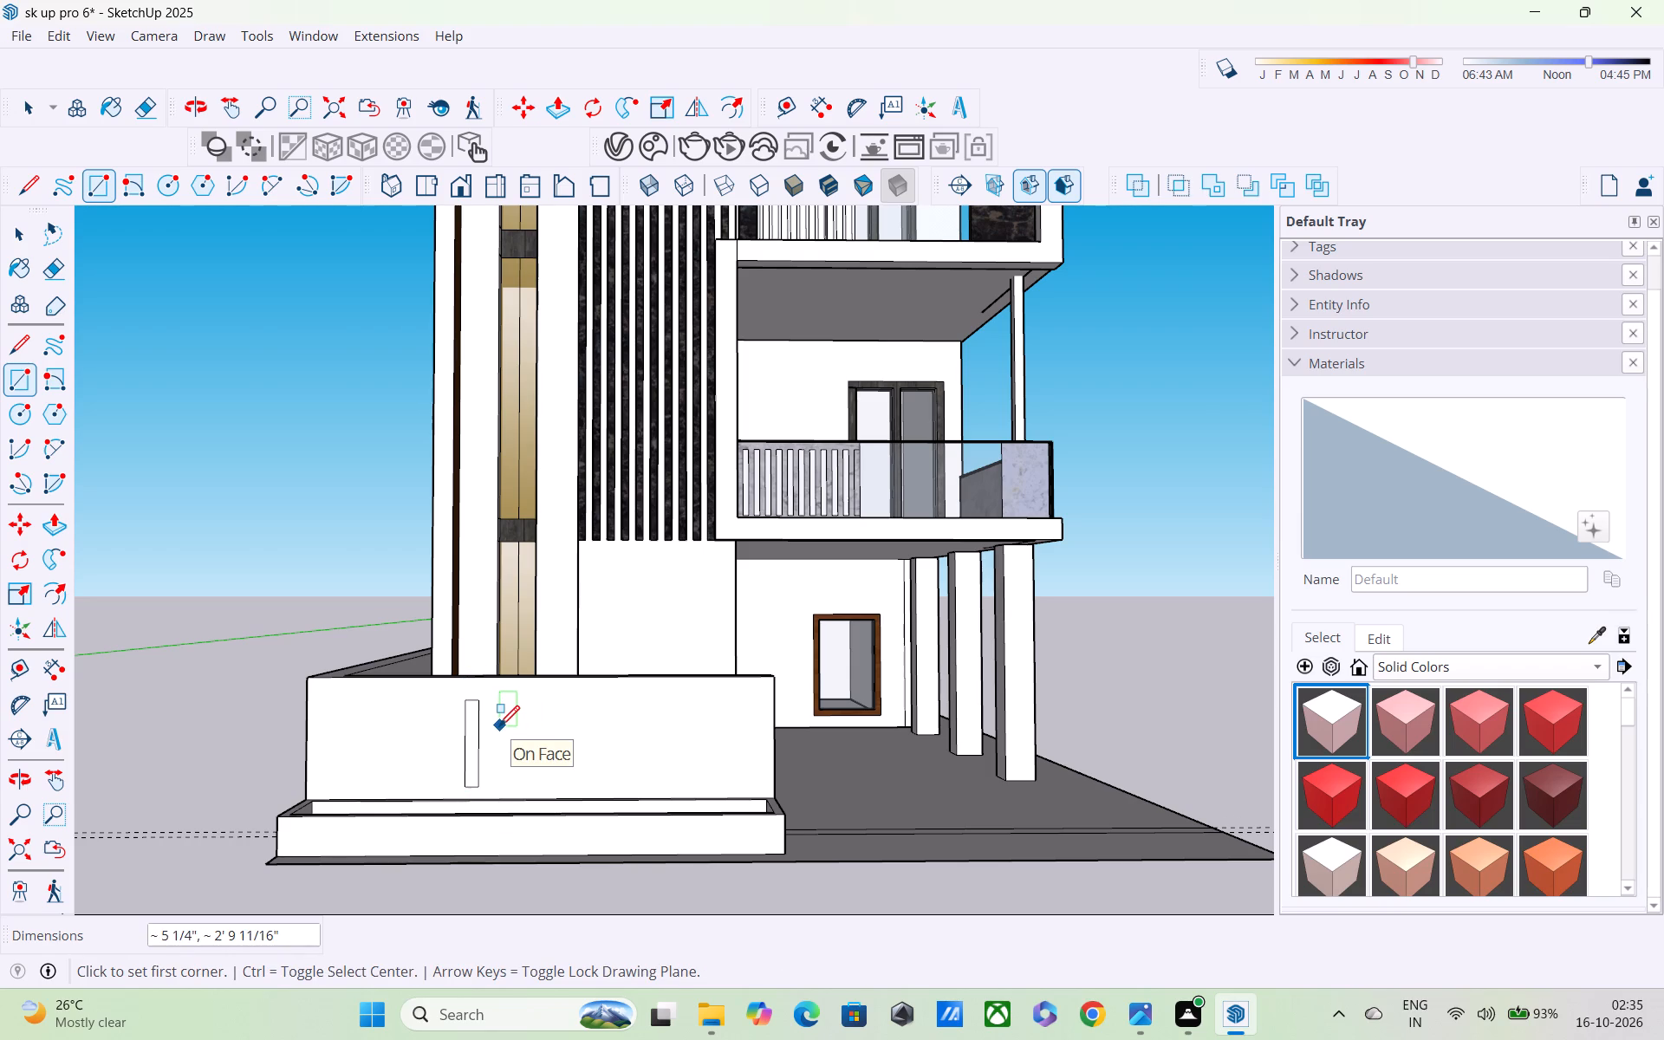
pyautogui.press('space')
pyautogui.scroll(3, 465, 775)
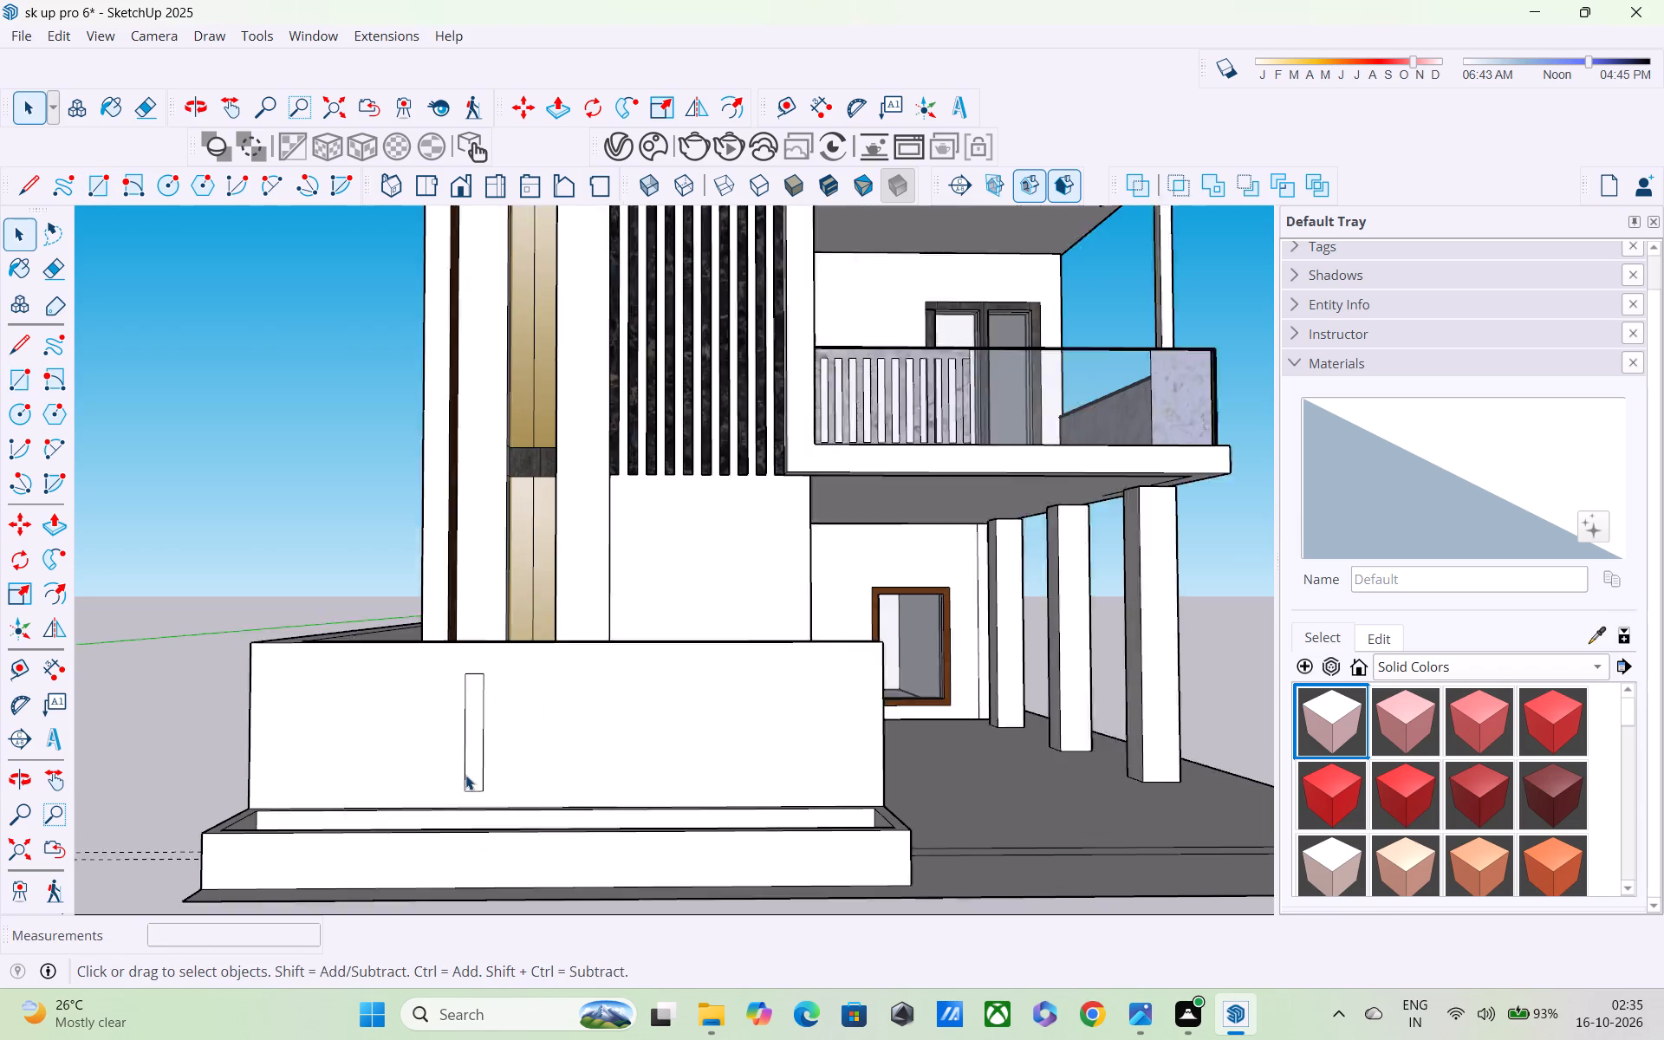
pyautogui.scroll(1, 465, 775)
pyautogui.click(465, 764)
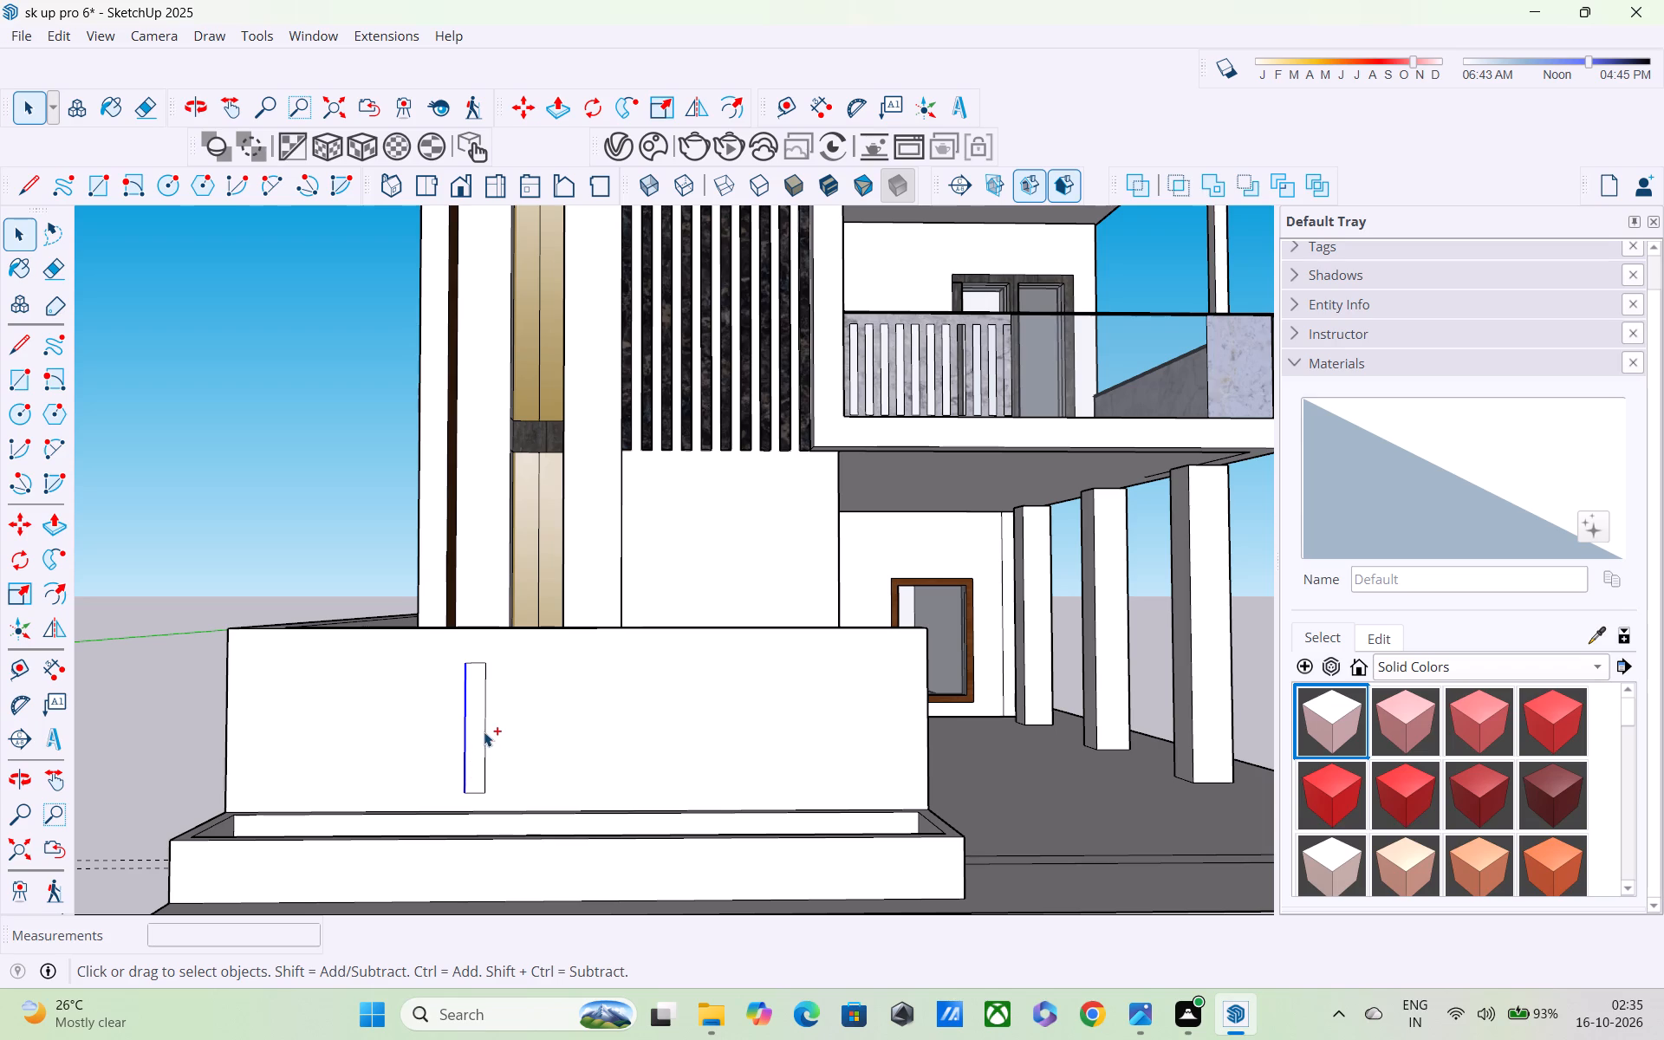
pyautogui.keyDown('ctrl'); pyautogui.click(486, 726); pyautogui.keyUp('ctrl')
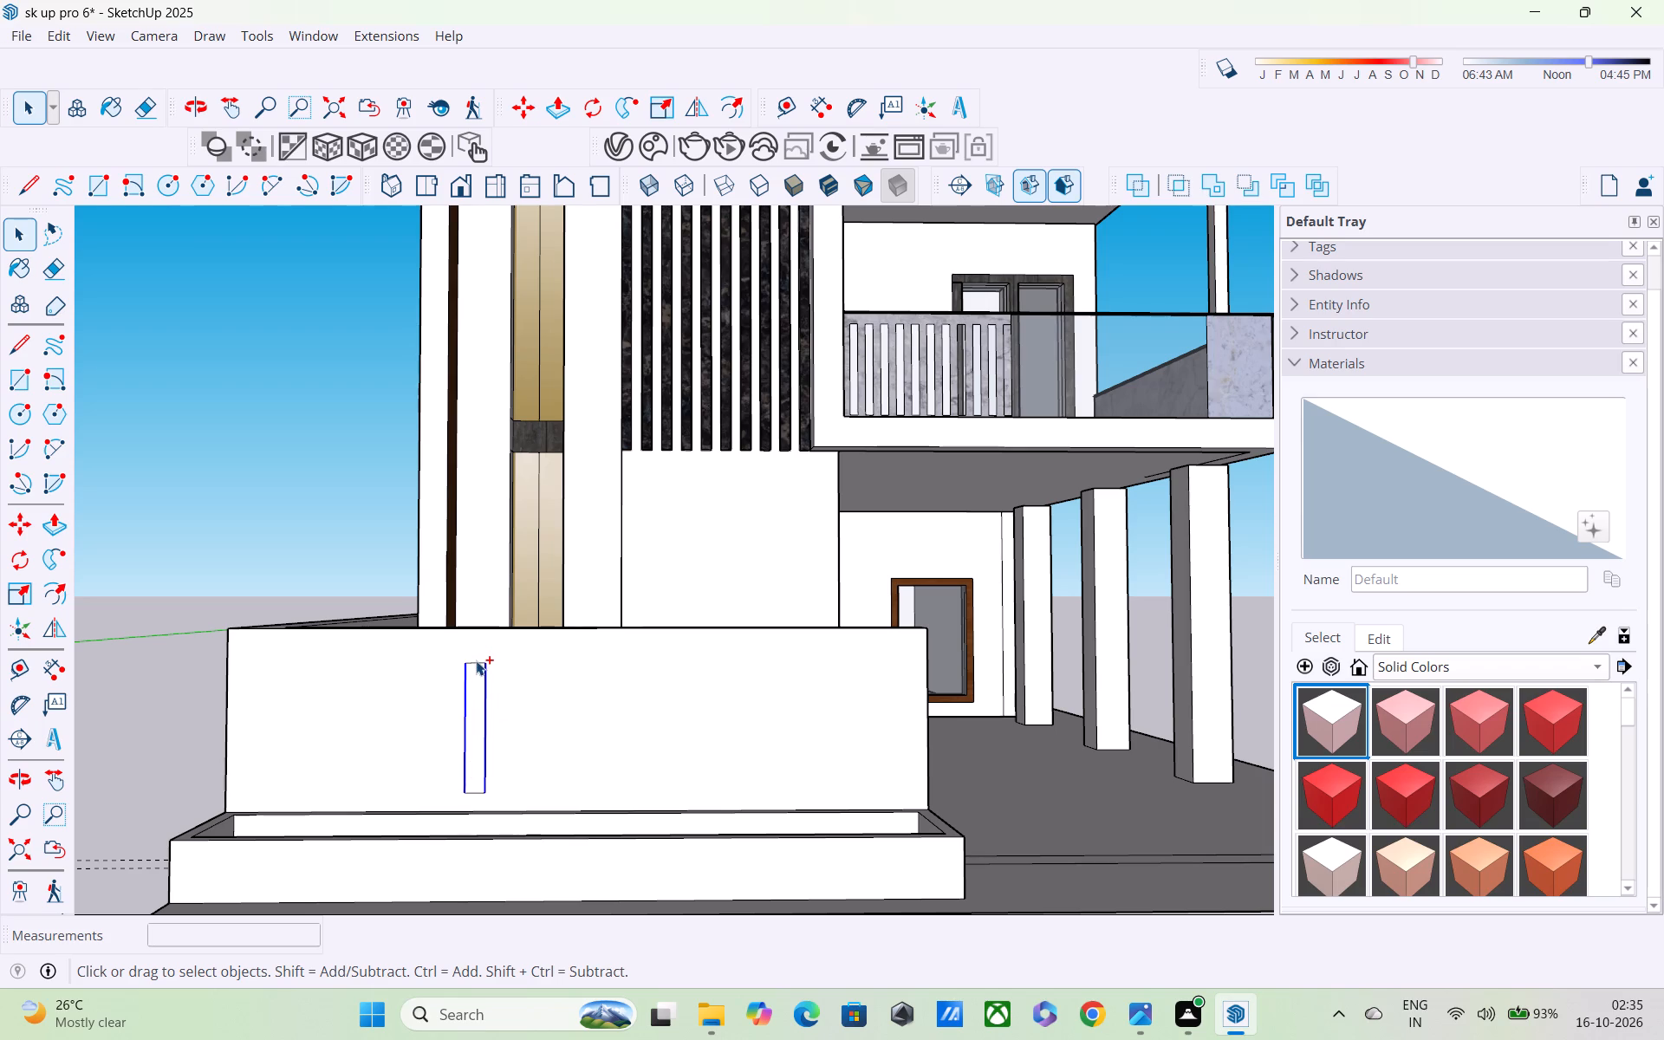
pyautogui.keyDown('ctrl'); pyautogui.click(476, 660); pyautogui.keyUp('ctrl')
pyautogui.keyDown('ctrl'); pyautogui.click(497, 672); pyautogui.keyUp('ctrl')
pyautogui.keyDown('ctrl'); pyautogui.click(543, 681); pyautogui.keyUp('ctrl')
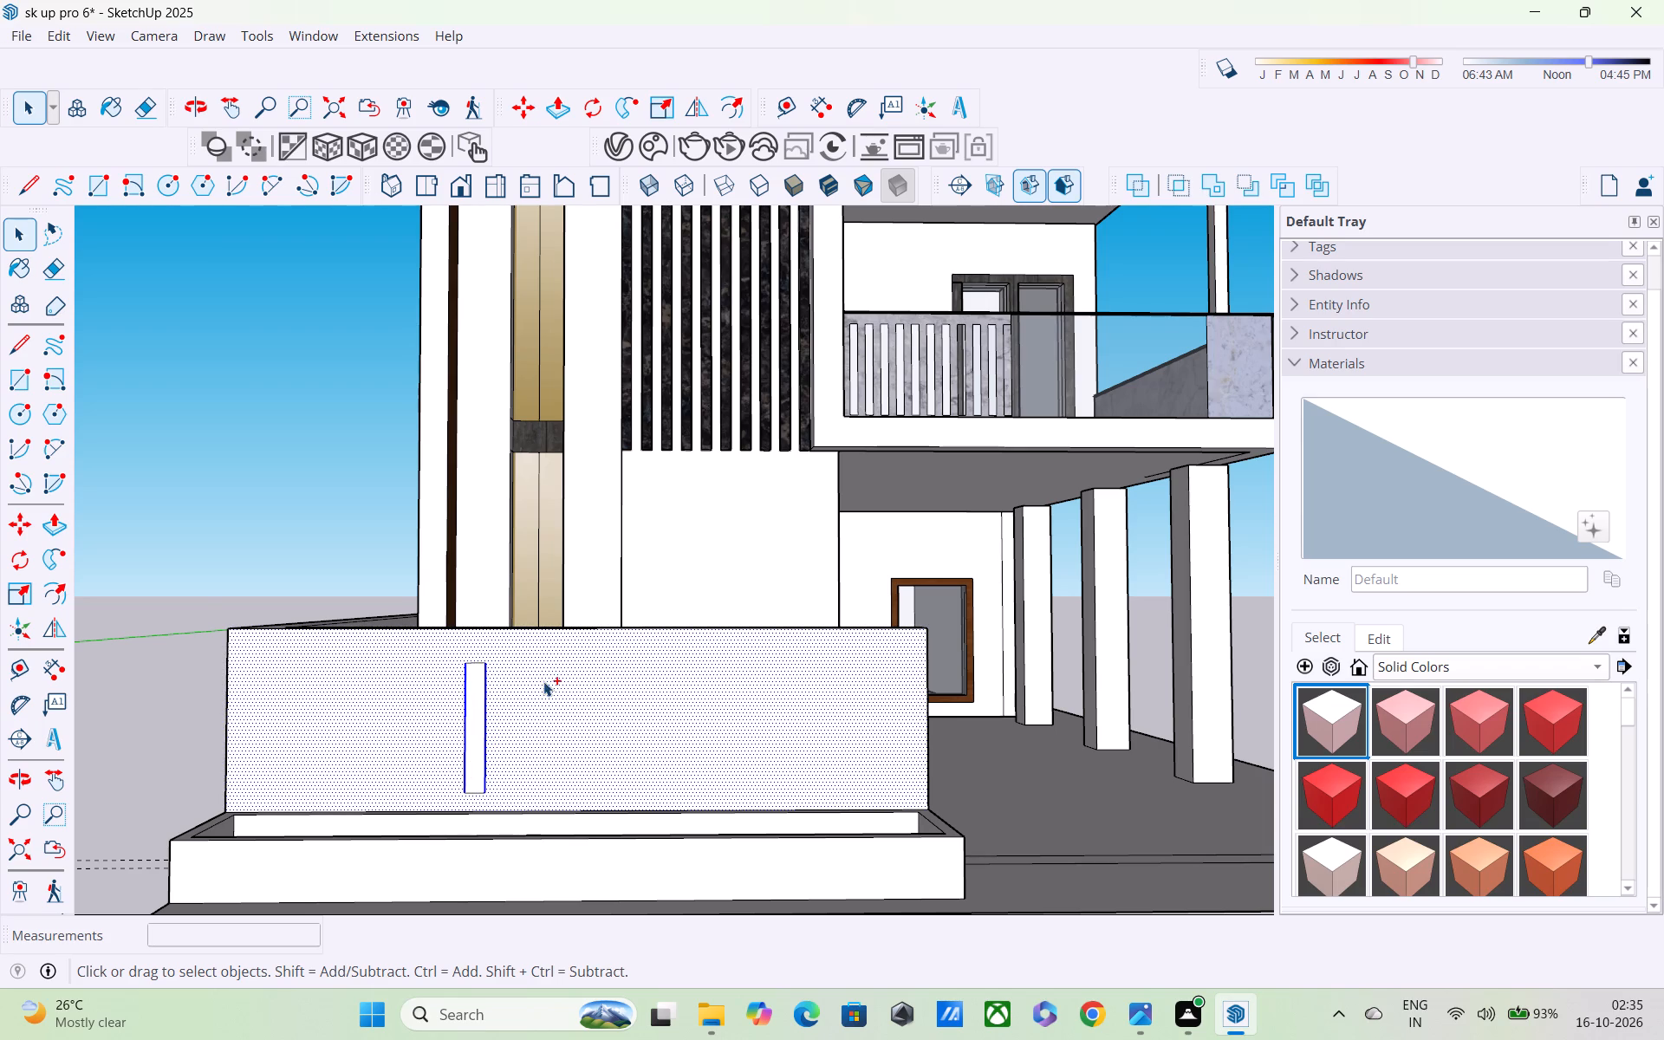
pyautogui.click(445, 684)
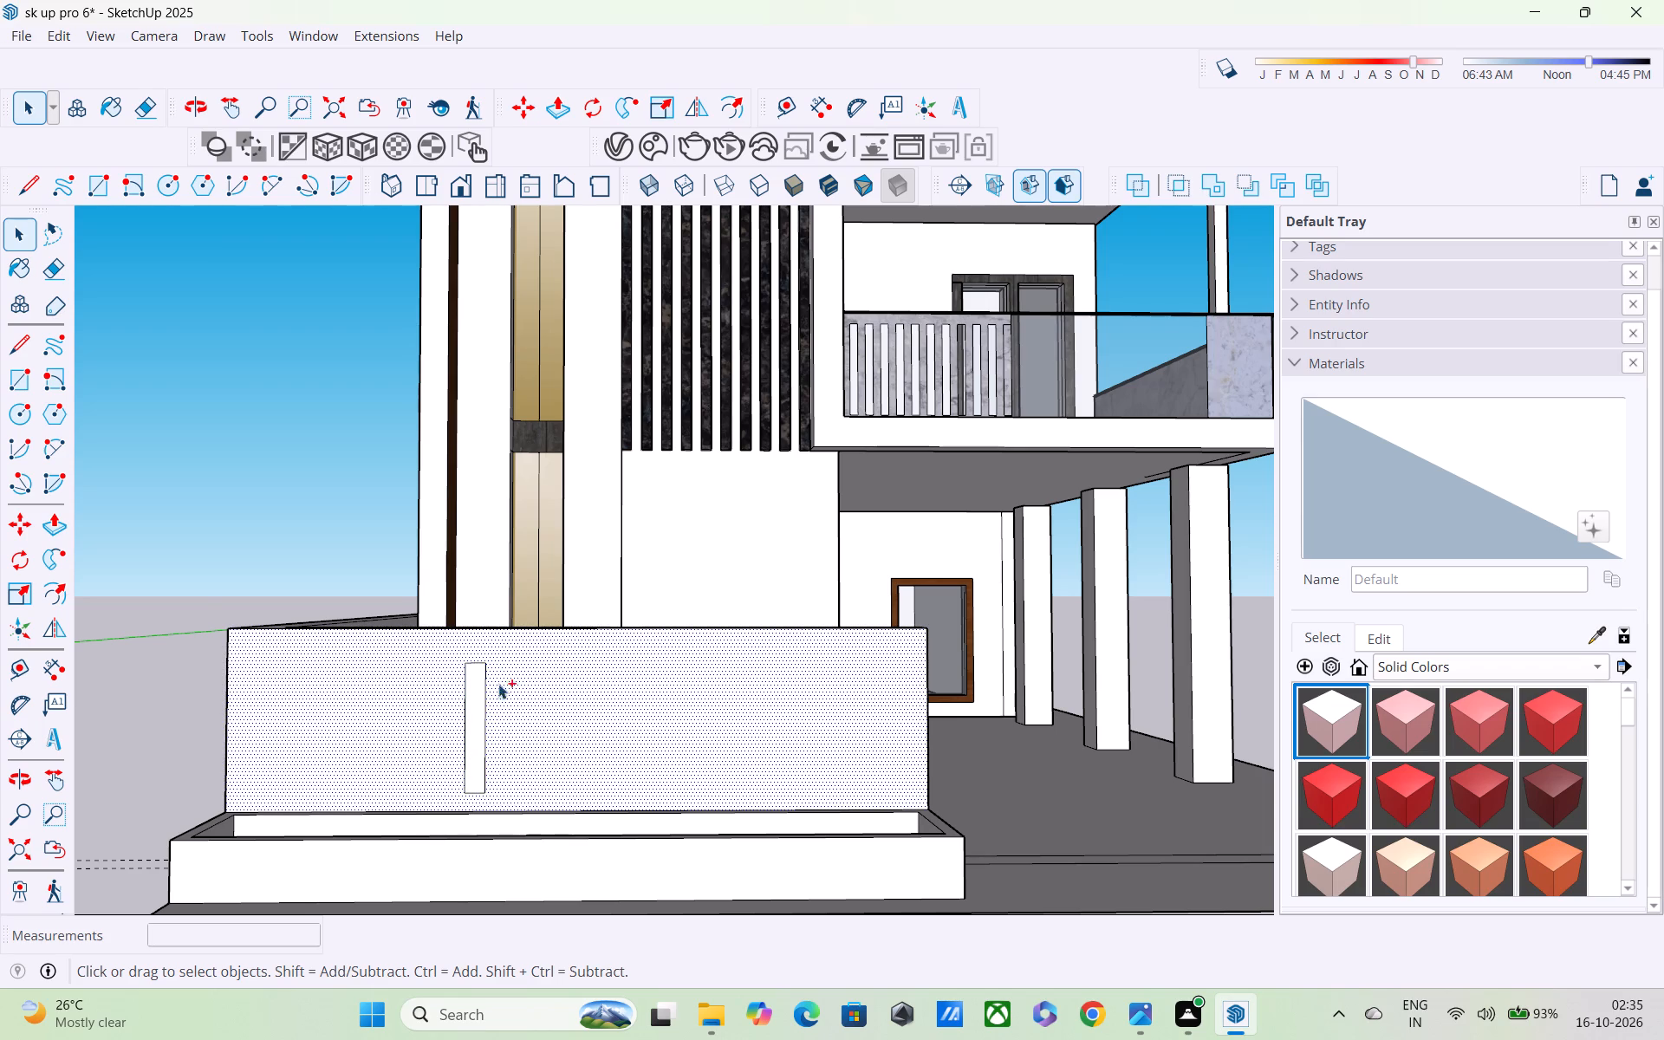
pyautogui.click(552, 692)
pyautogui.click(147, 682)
# Copy the narrow rectangle with its edges twice along the front boundary wall, spaced about 11" and then about 9 7/16" apart.
pyautogui.scroll(8, 452, 703)
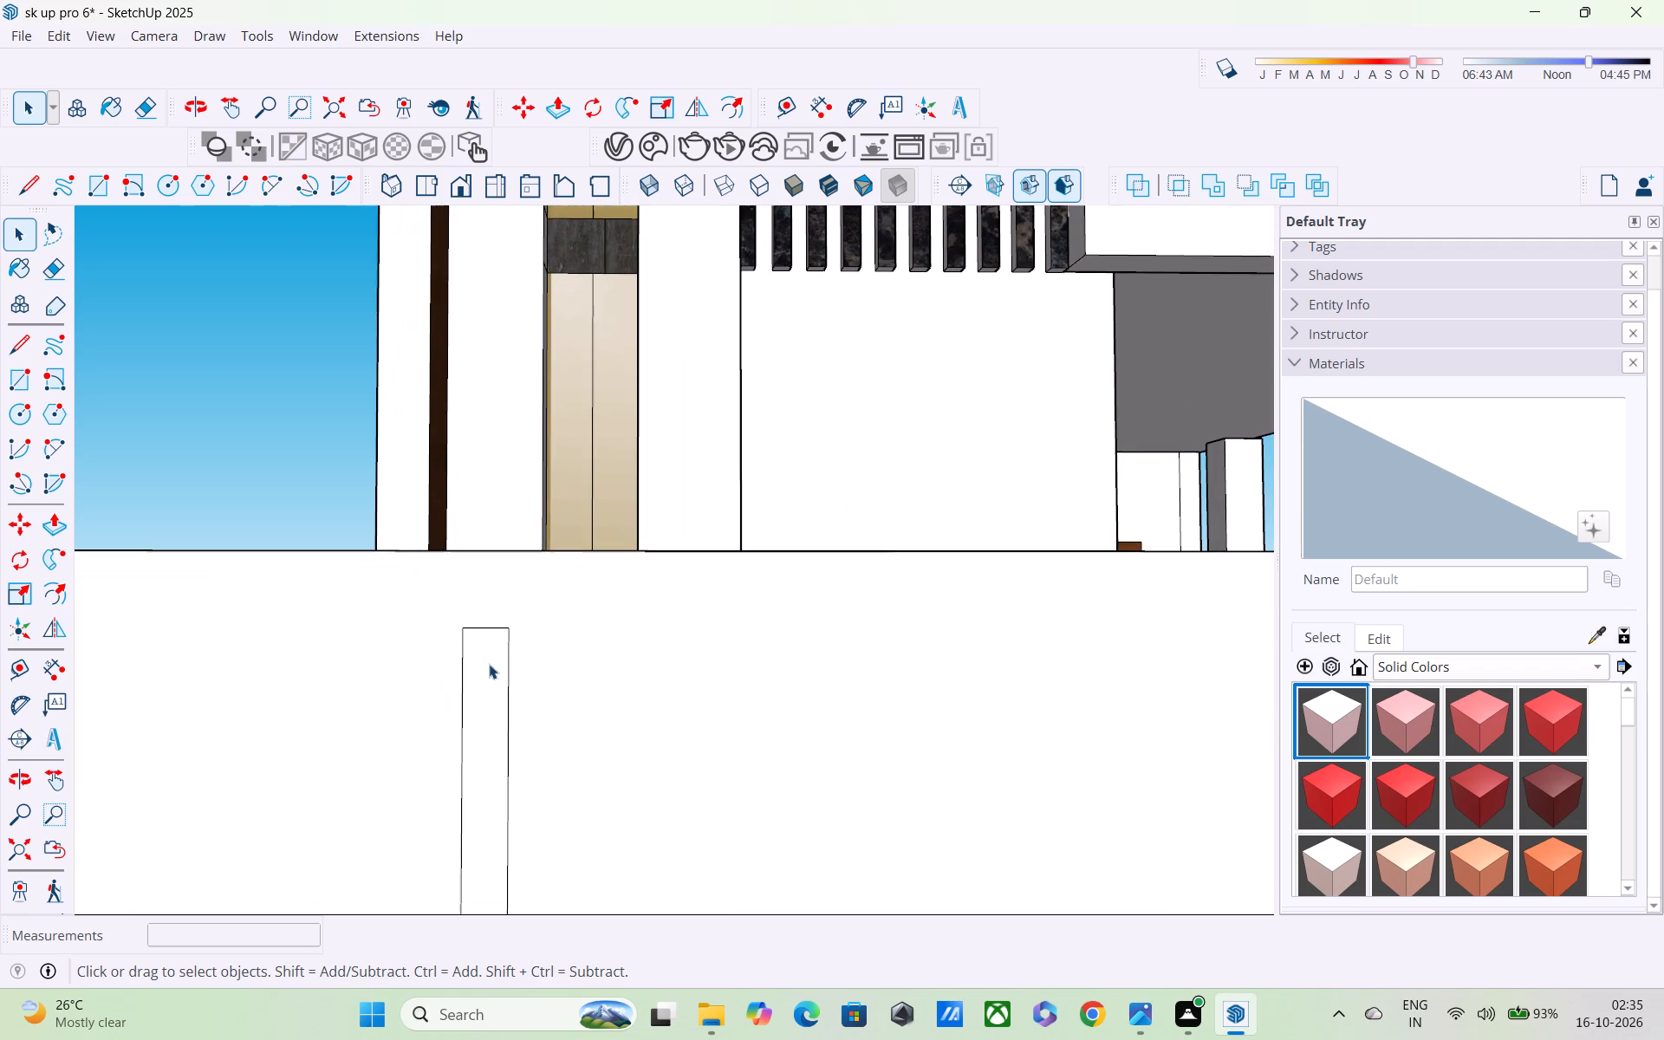
pyautogui.keyDown('ctrl'); pyautogui.click(491, 627); pyautogui.keyUp('ctrl')
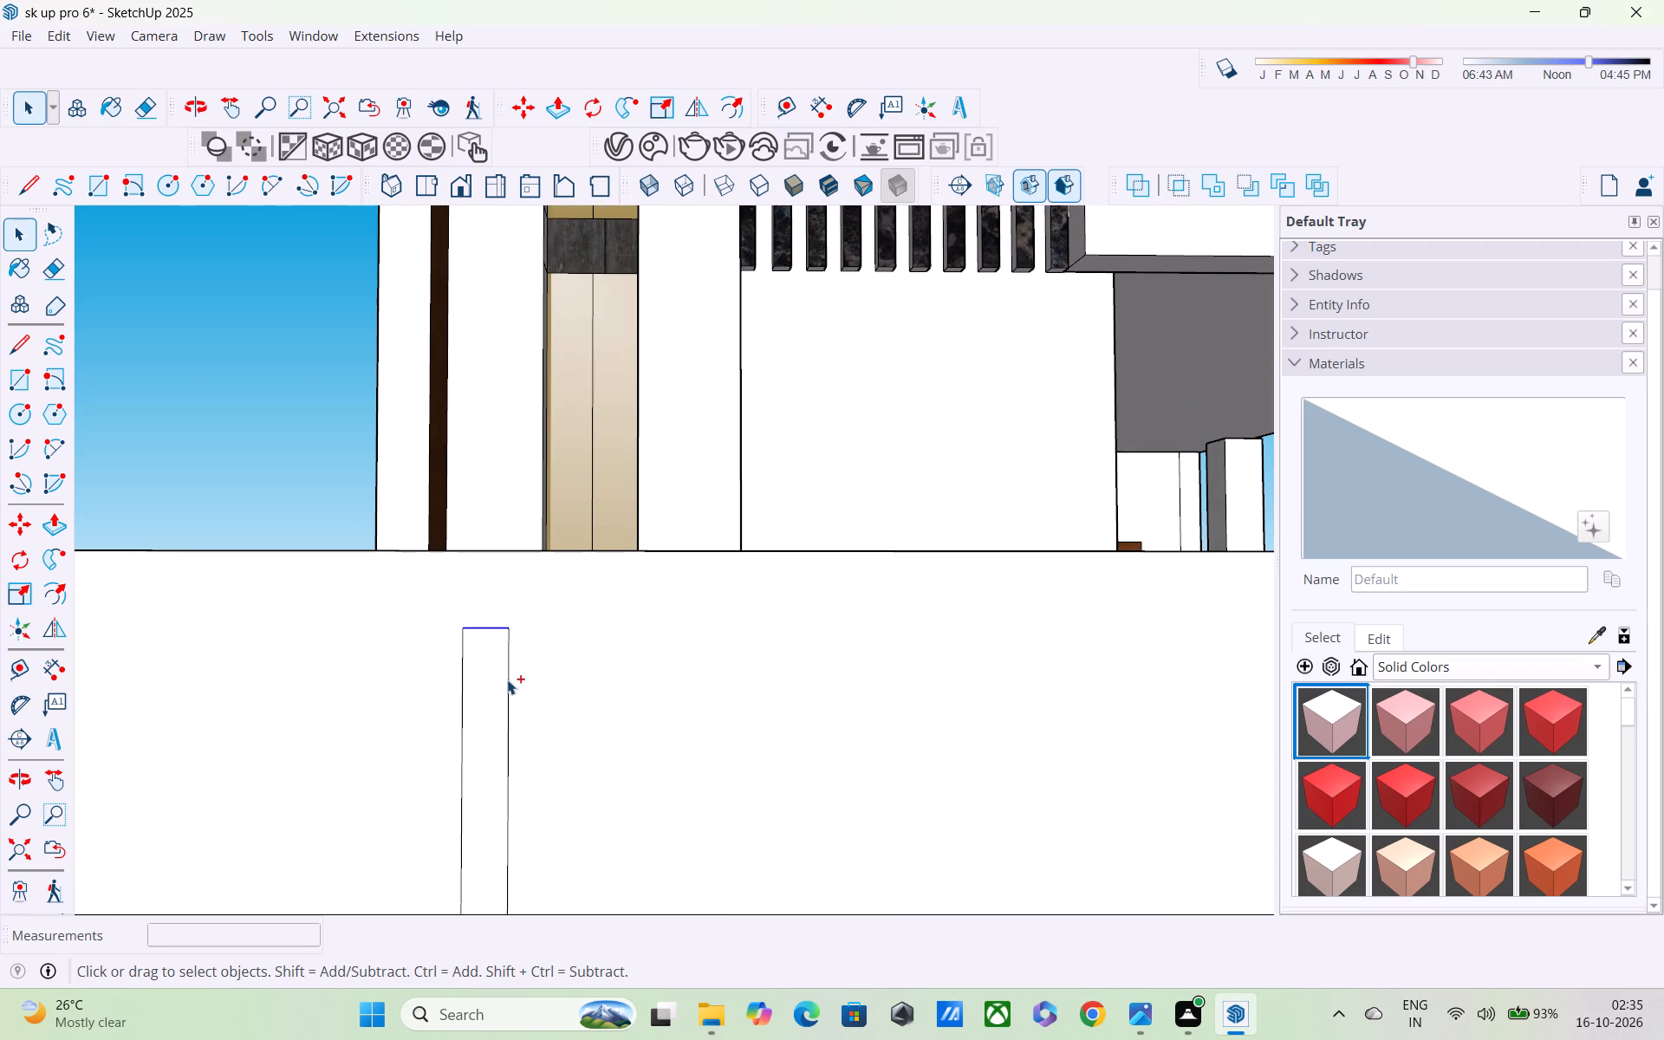
pyautogui.keyDown('ctrl'); pyautogui.click(510, 692); pyautogui.keyUp('ctrl')
pyautogui.keyDown('ctrl'); pyautogui.click(461, 708); pyautogui.keyUp('ctrl')
pyautogui.keyDown('ctrl'); pyautogui.moveTo(465, 702); pyautogui.dragTo(477, 621, button='middle'); pyautogui.keyUp('ctrl')
pyautogui.keyDown('ctrl'); pyautogui.scroll(3, 482, 826); pyautogui.keyUp('ctrl')
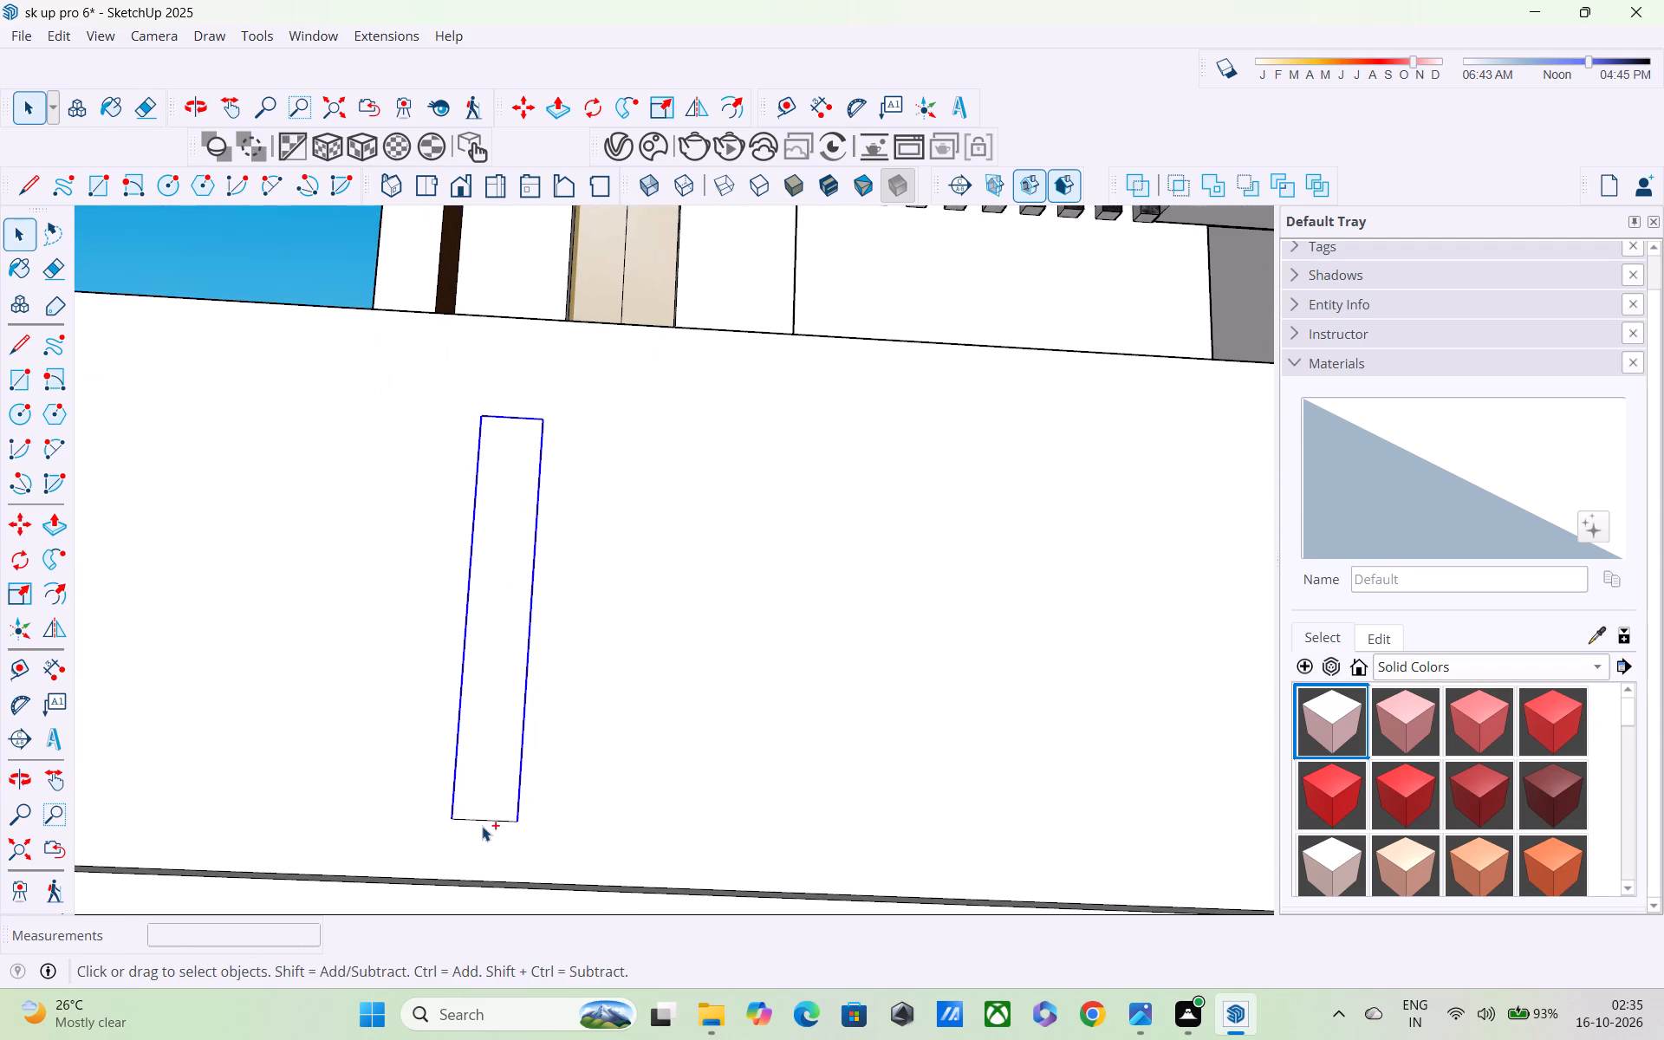
pyautogui.keyDown('ctrl'); pyautogui.click(482, 817); pyautogui.keyUp('ctrl')
pyautogui.keyDown('ctrl'); pyautogui.click(482, 817); pyautogui.keyUp('ctrl')
pyautogui.keyDown('ctrl'); pyautogui.click(489, 787); pyautogui.keyUp('ctrl')
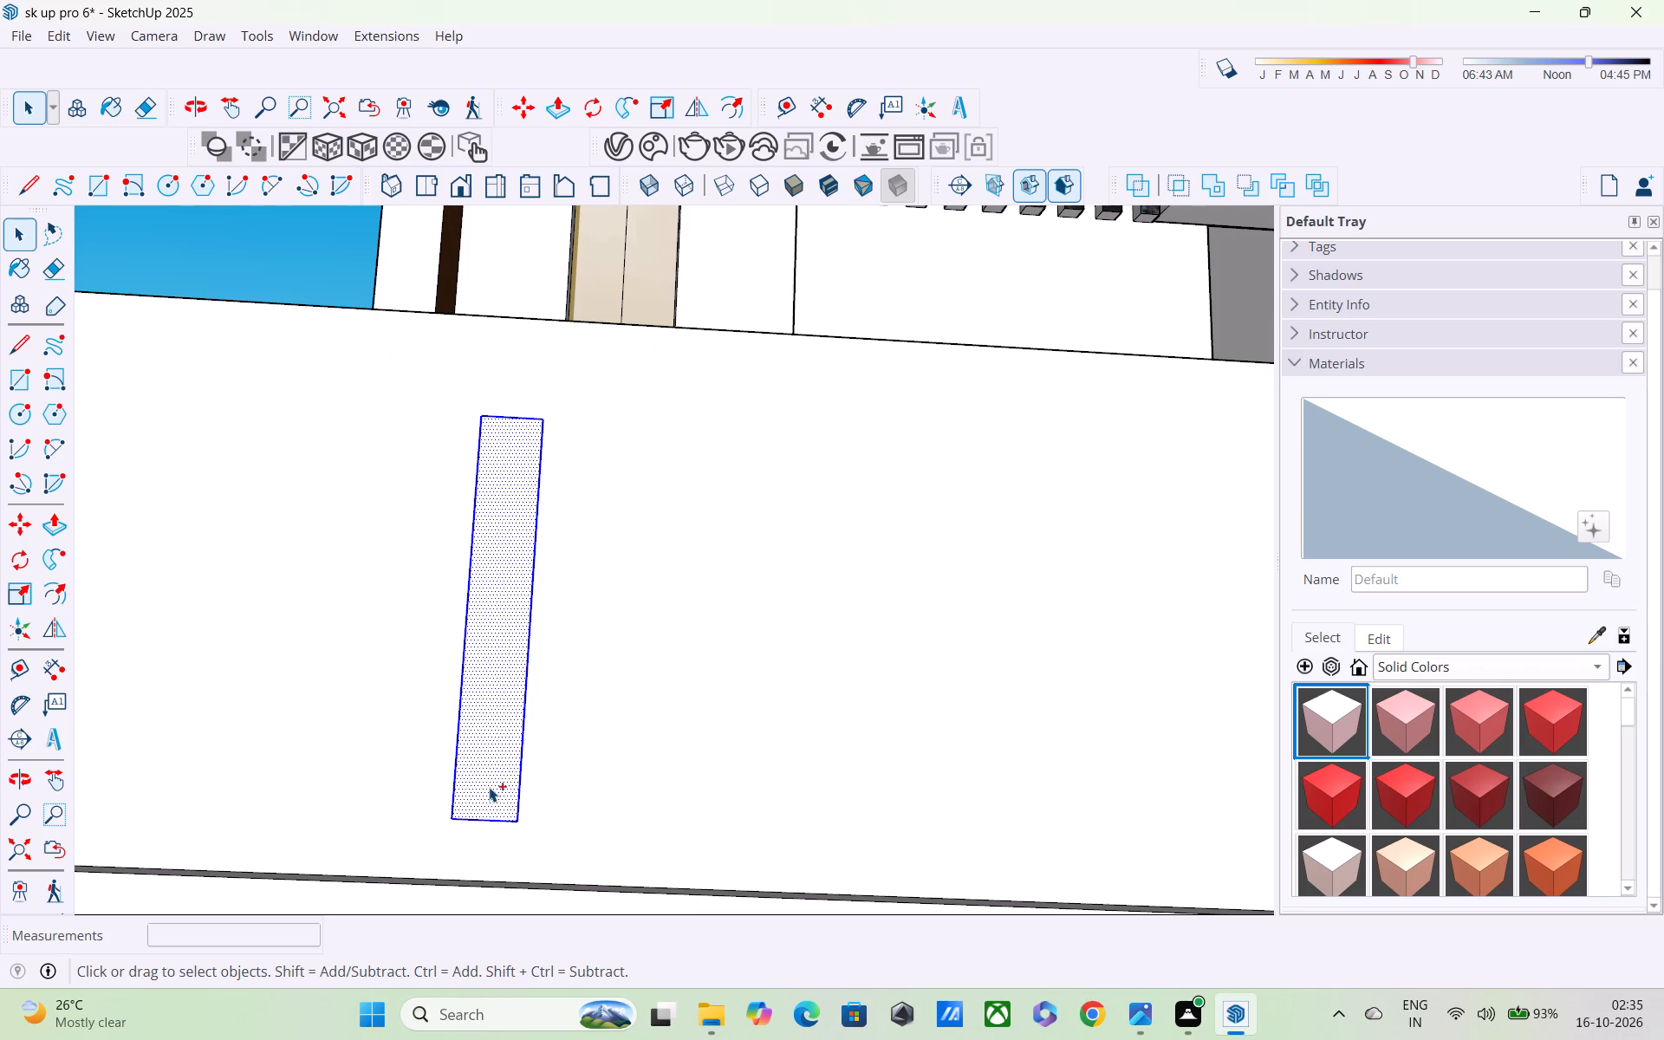
pyautogui.keyDown('ctrl'); pyautogui.scroll(-3, 489, 787); pyautogui.keyUp('ctrl')
pyautogui.keyDown('ctrl'); pyautogui.click(491, 775); pyautogui.keyUp('ctrl')
pyautogui.click(491, 773)
pyautogui.doubleClick(491, 773)
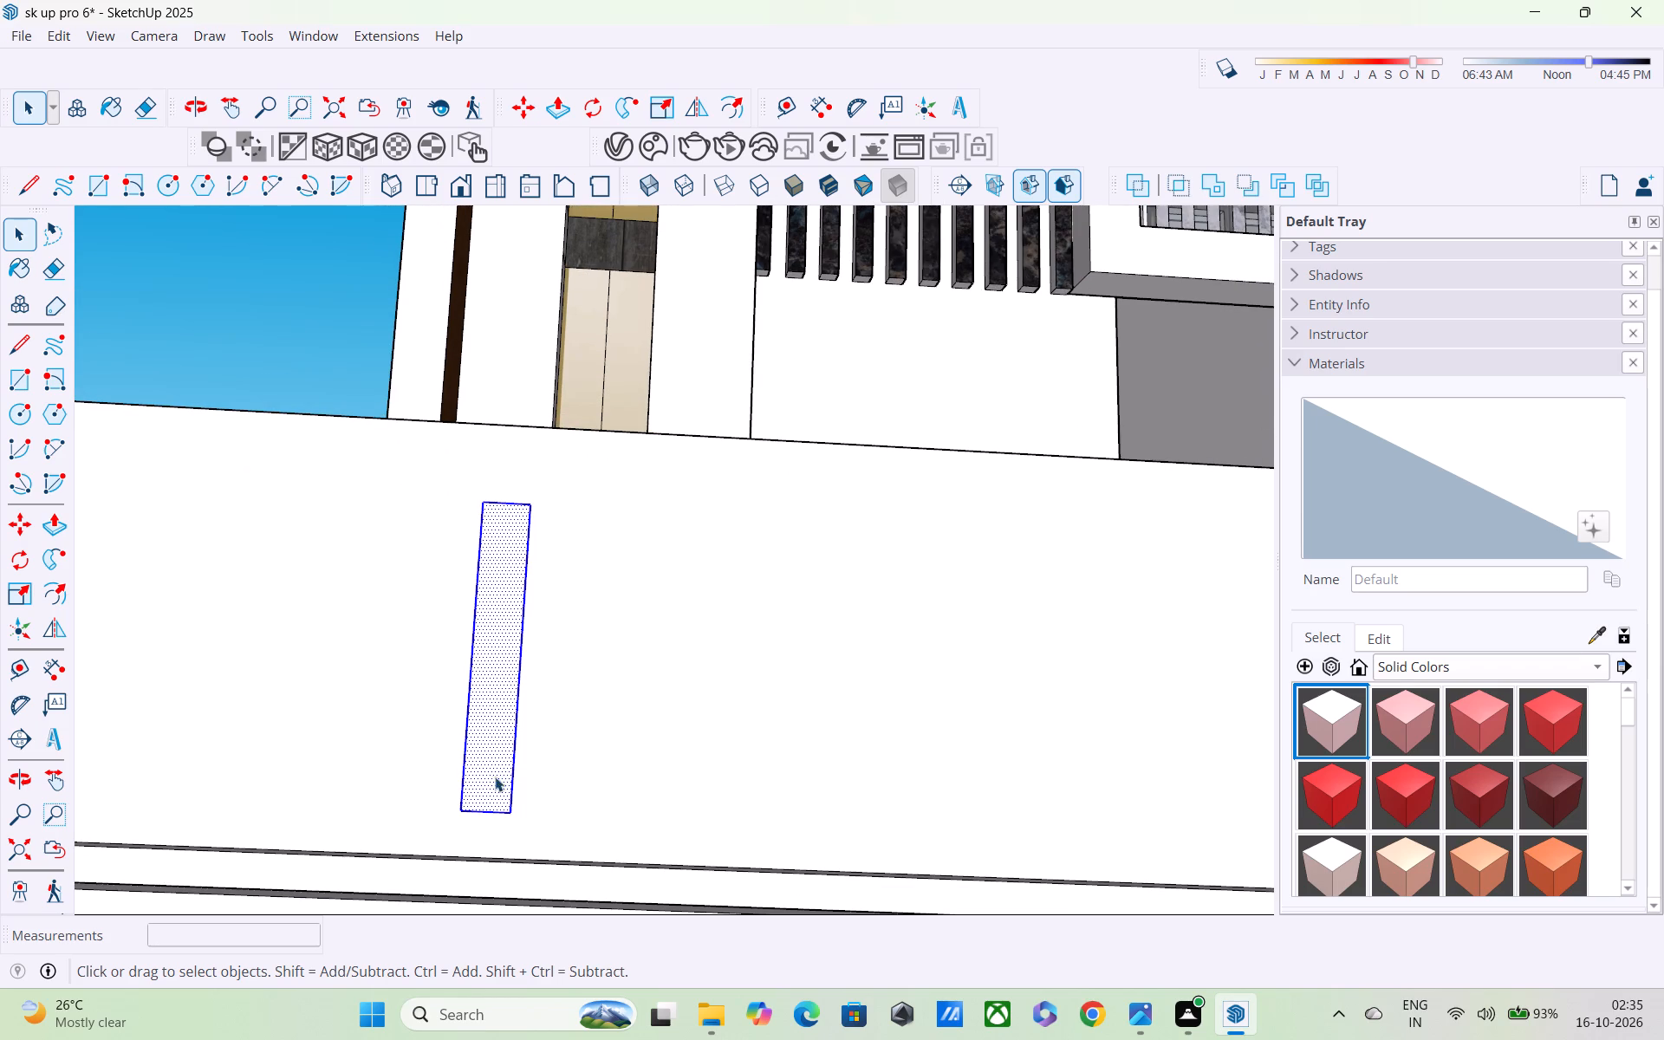
pyautogui.press('m')
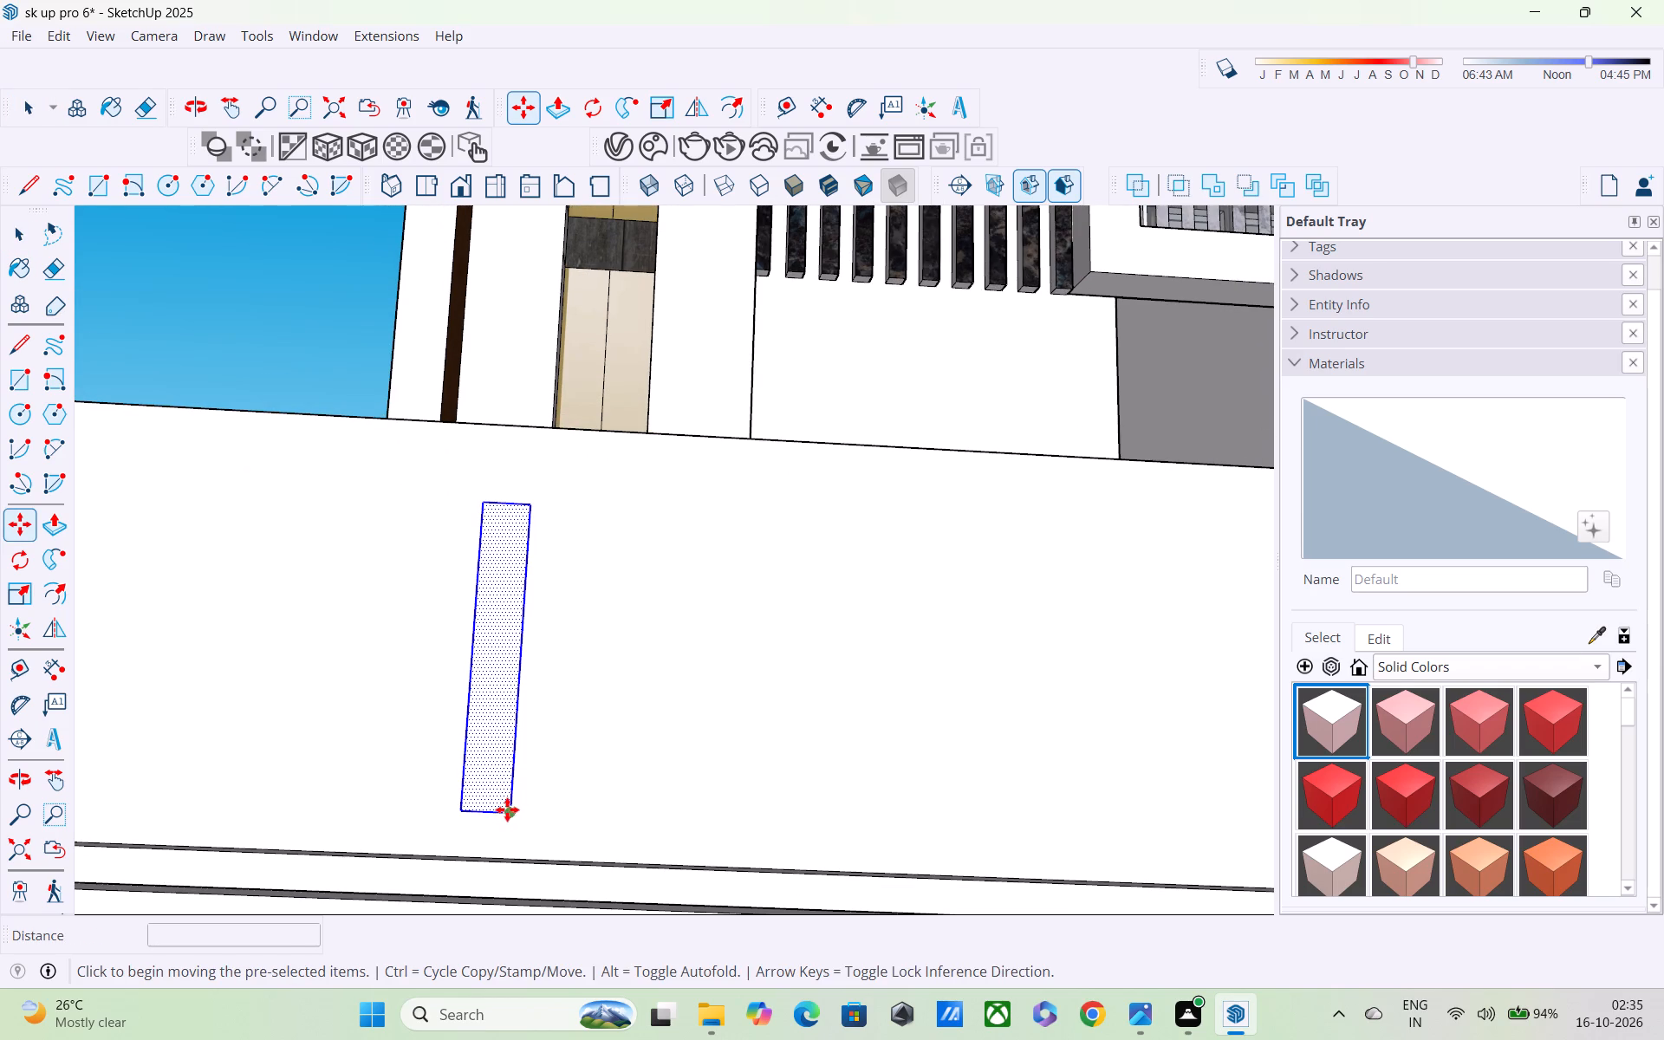
pyautogui.click(507, 809)
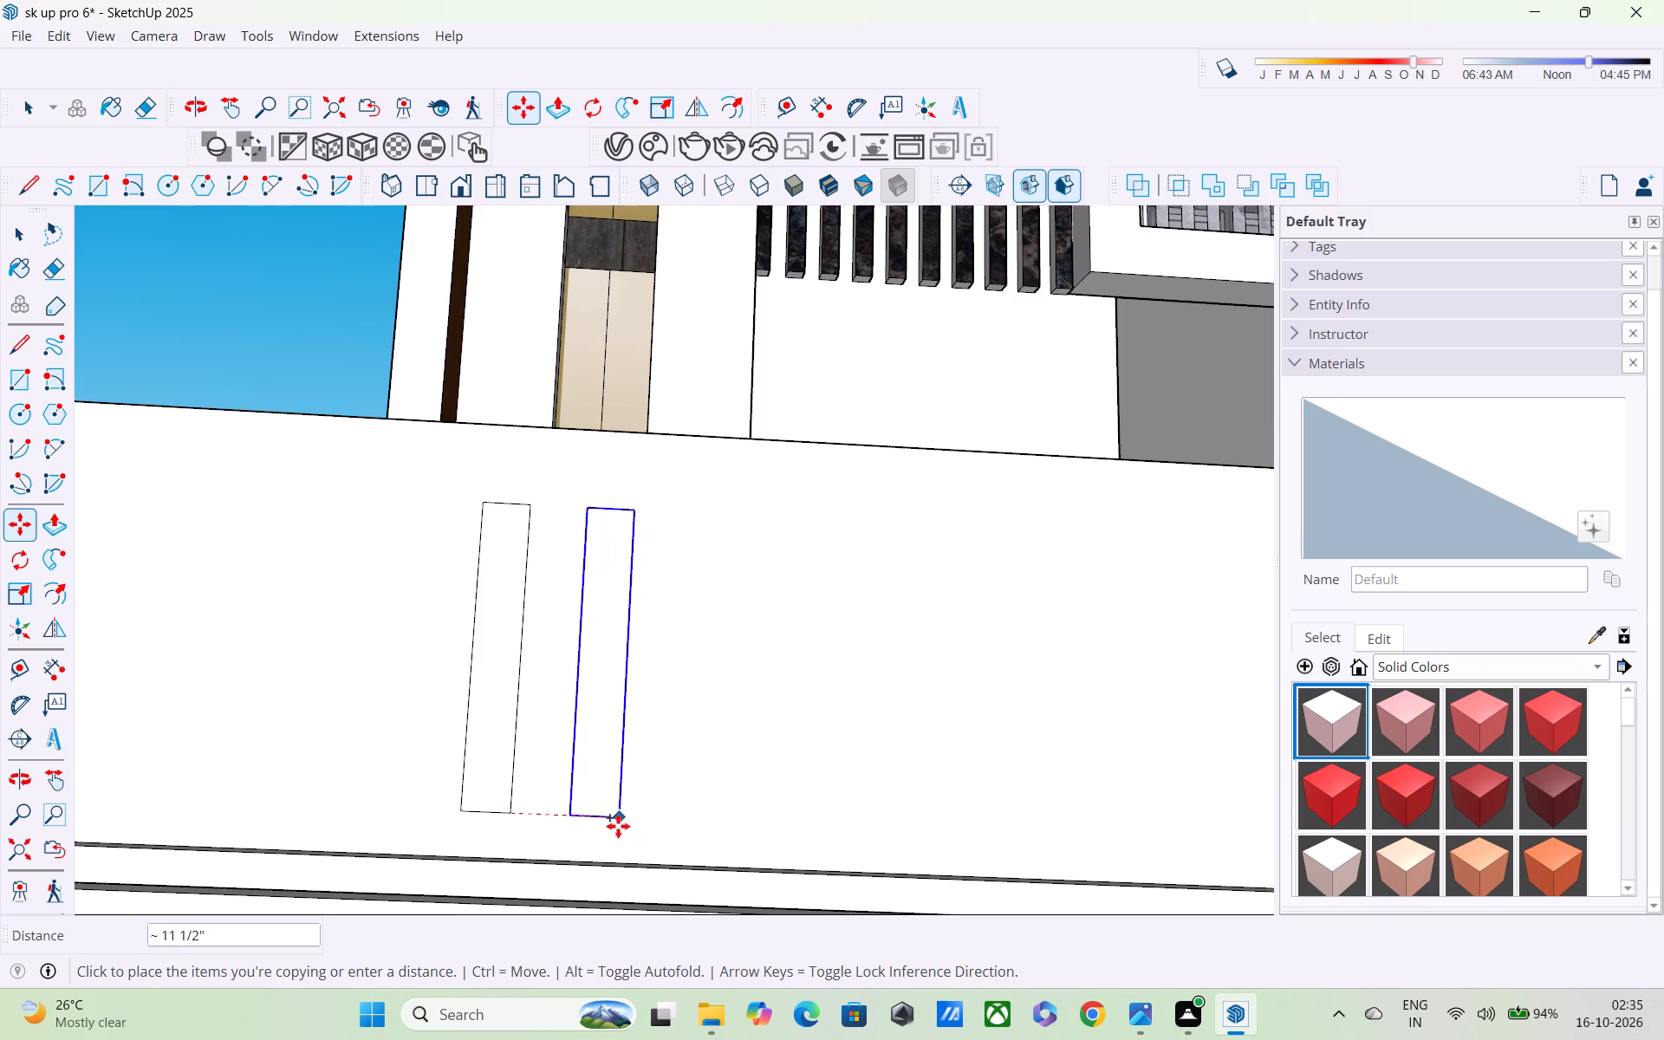
pyautogui.click(612, 826)
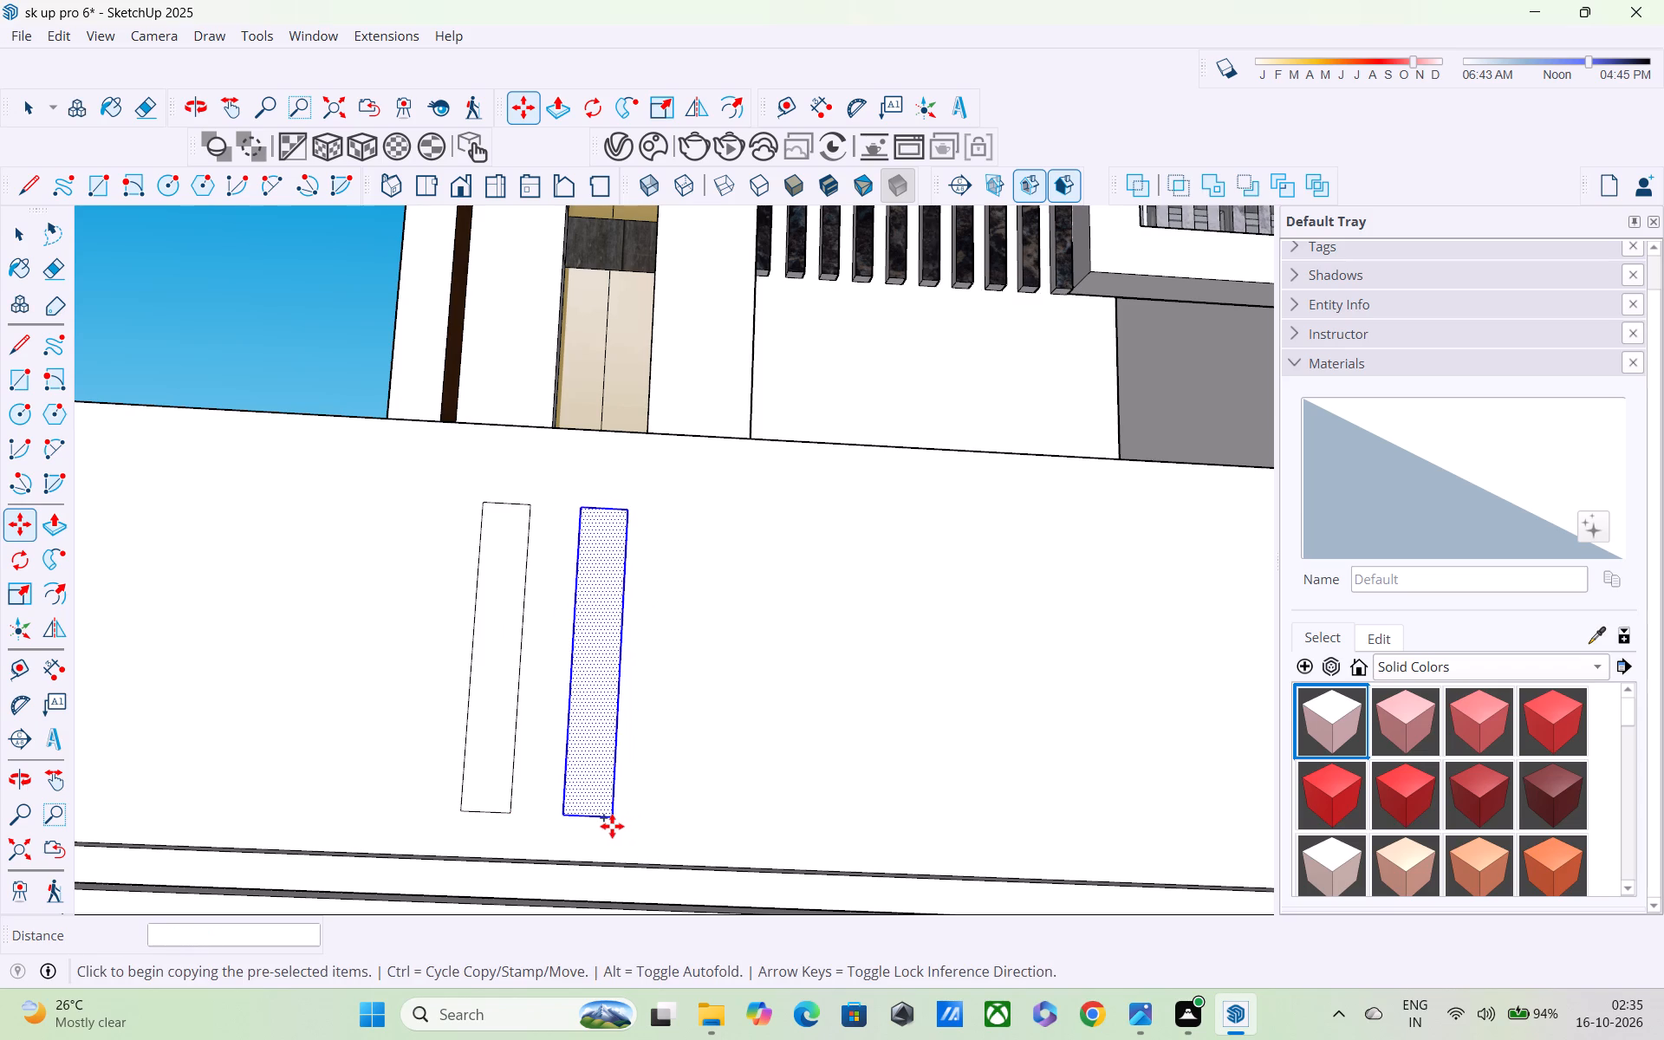
pyautogui.click(613, 825)
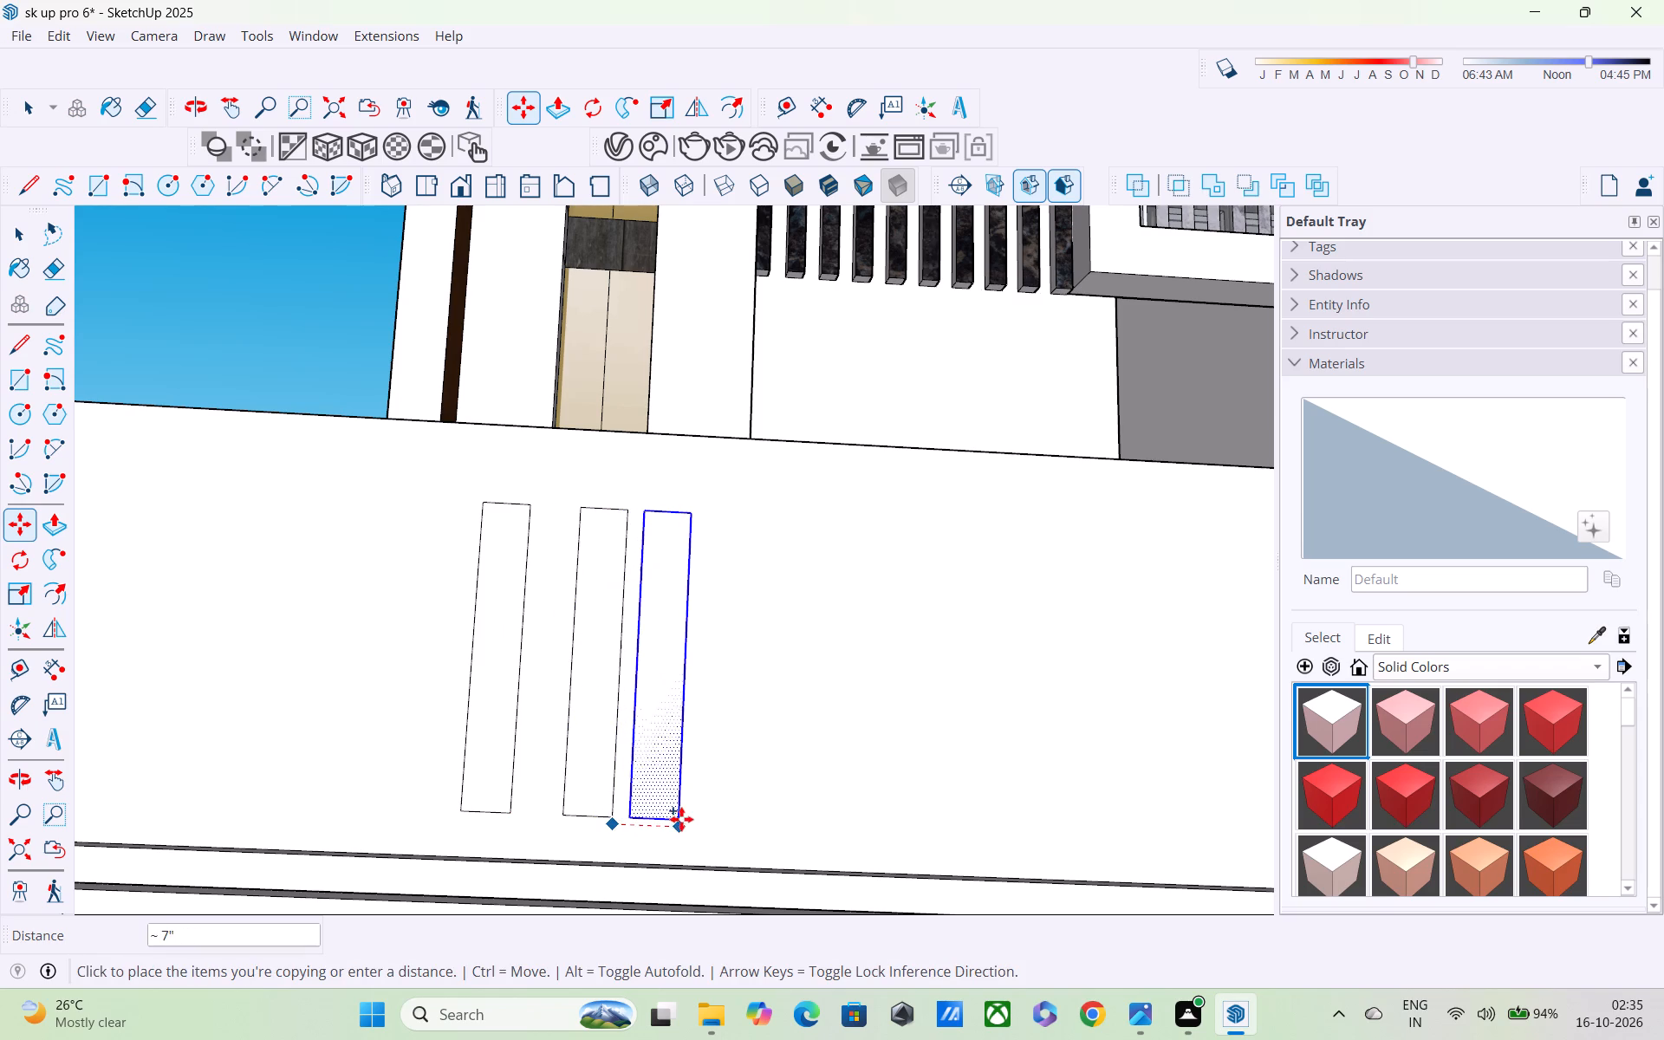
pyautogui.click(702, 817)
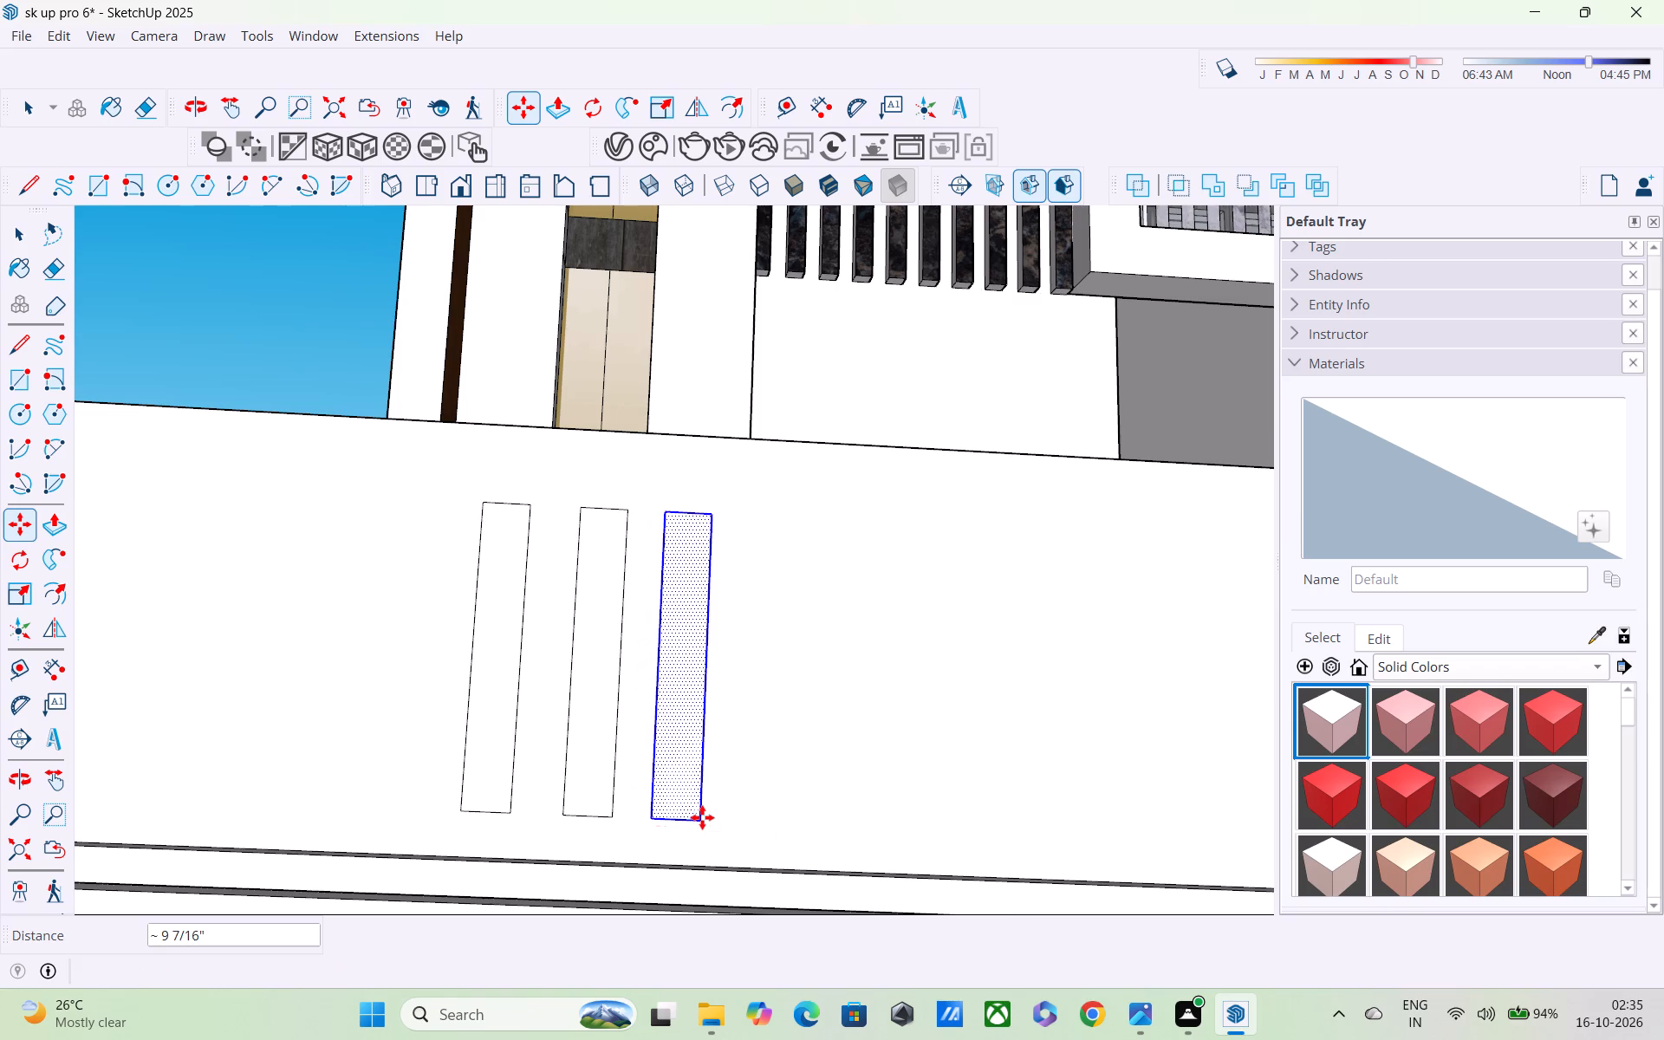
# Extrude the three narrow rectangles 6" outward from the front boundary wall to form vertical bars.
pyautogui.scroll(-1, 702, 817)
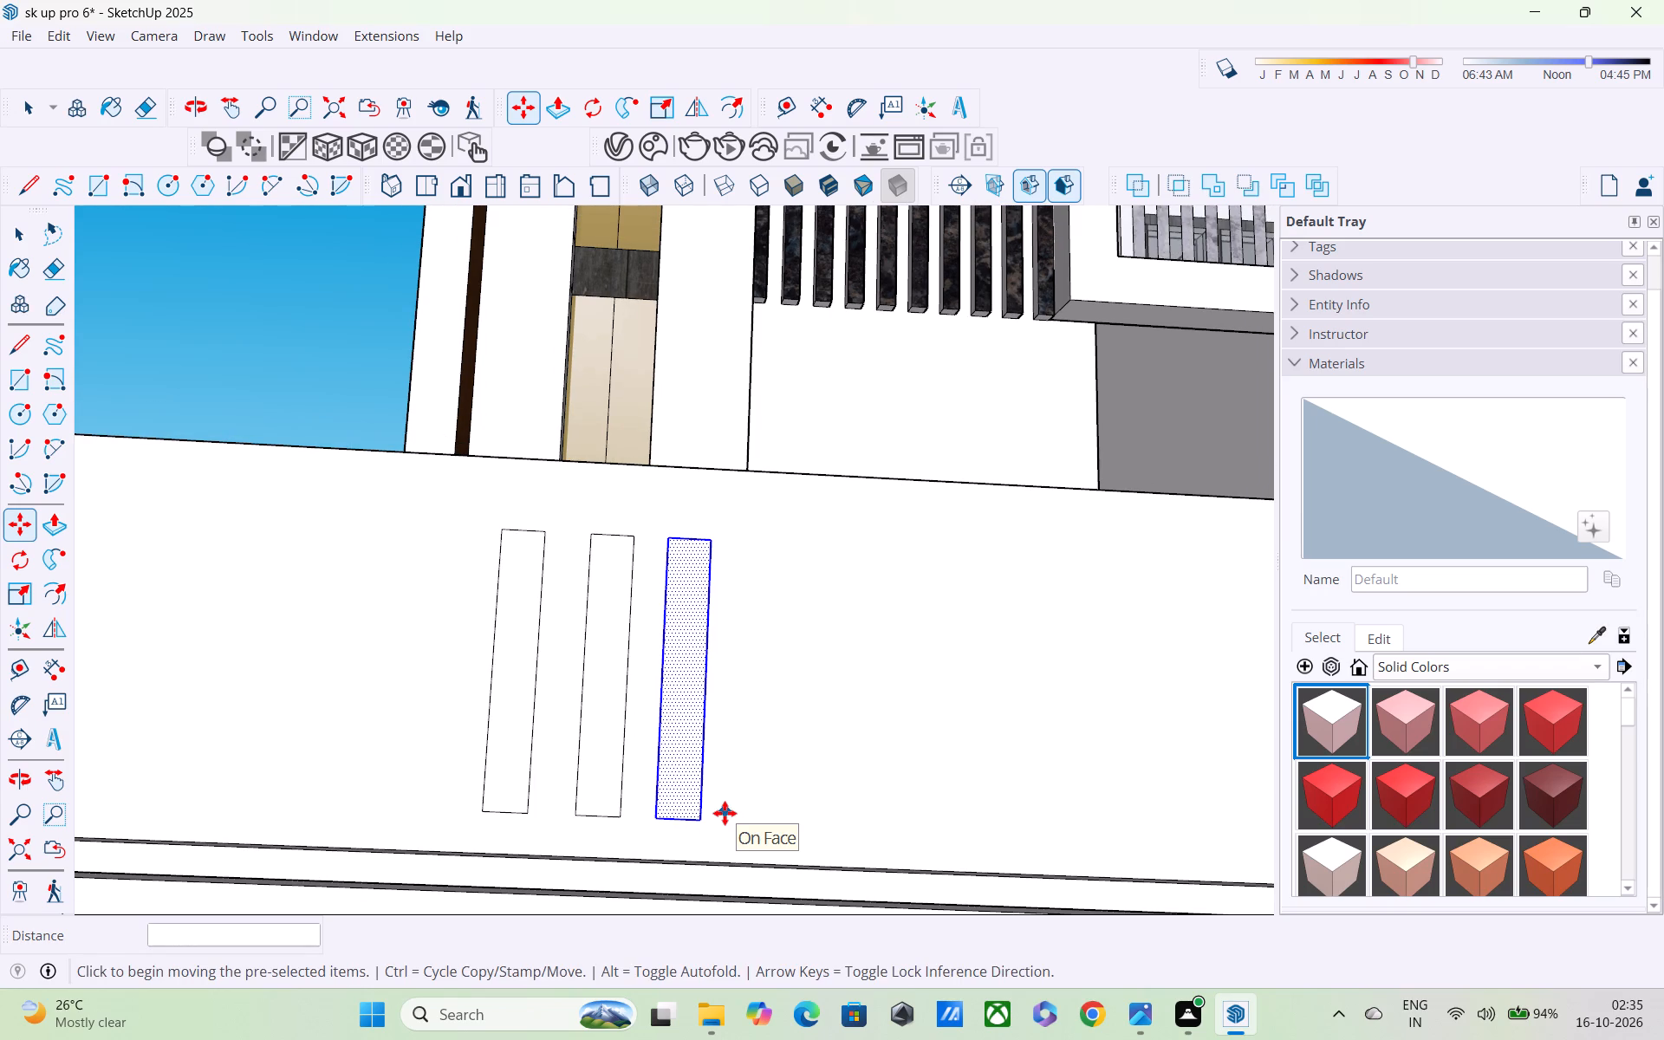
pyautogui.press('p')
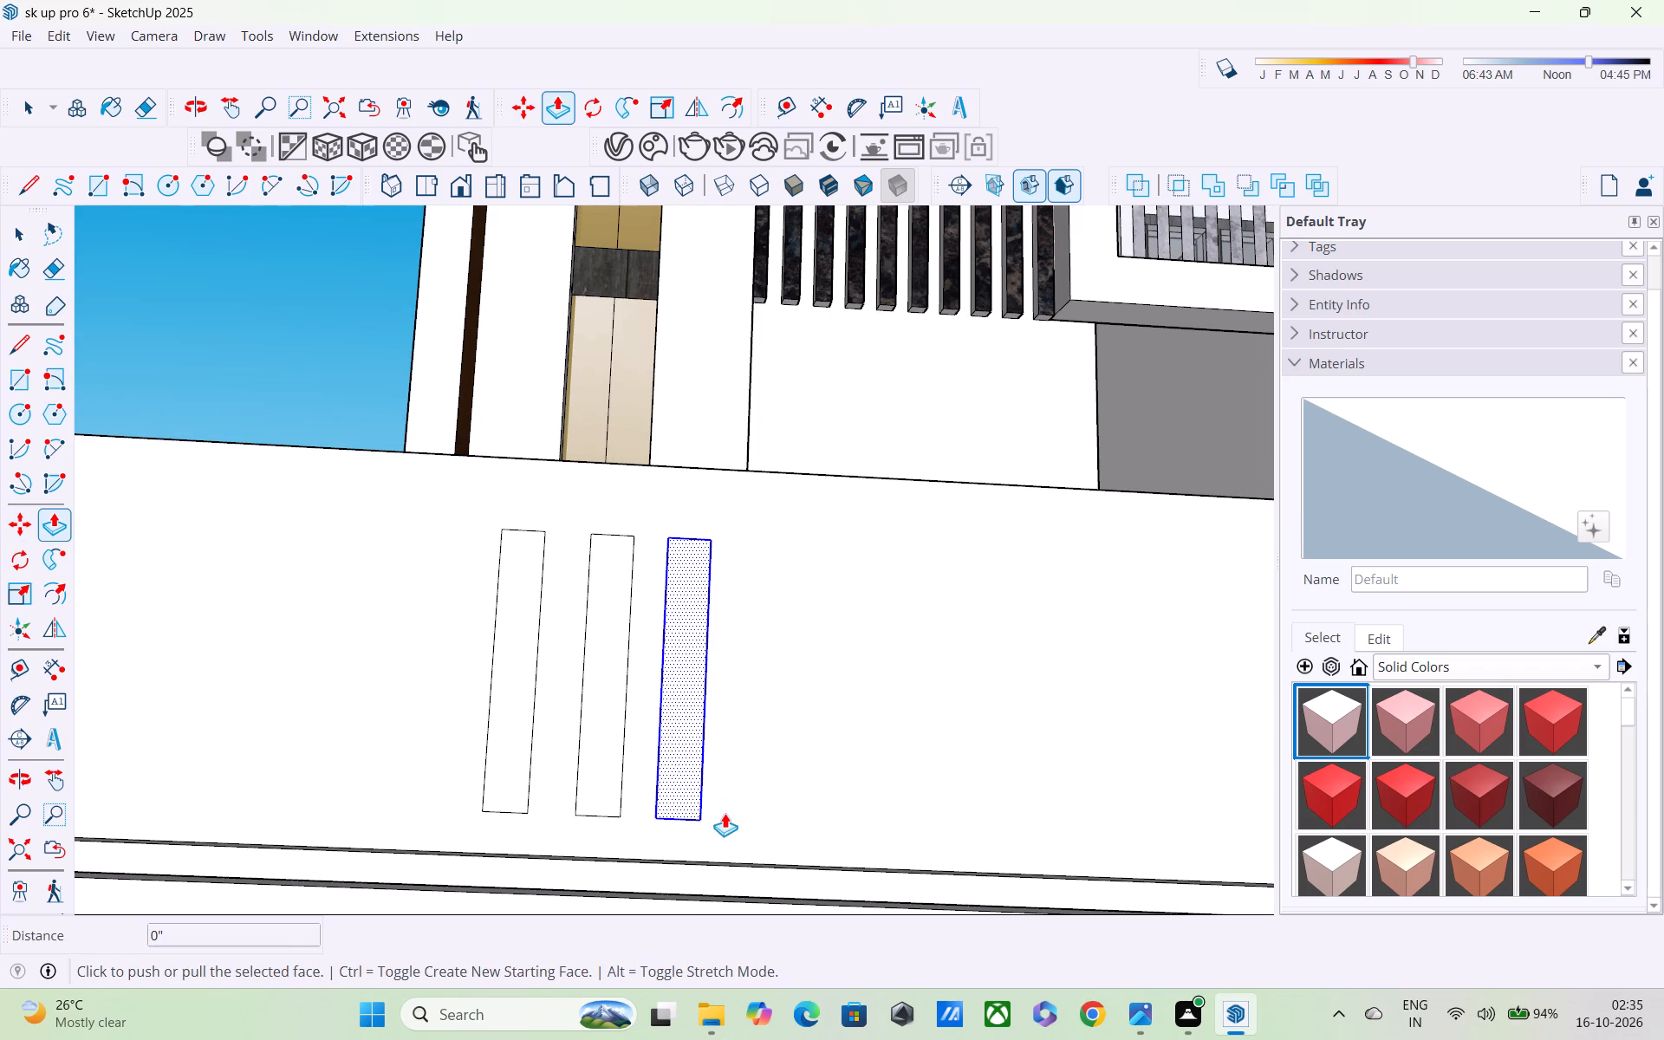
pyautogui.click(687, 737)
pyautogui.moveTo(694, 755); pyautogui.dragTo(704, 775, button='middle')
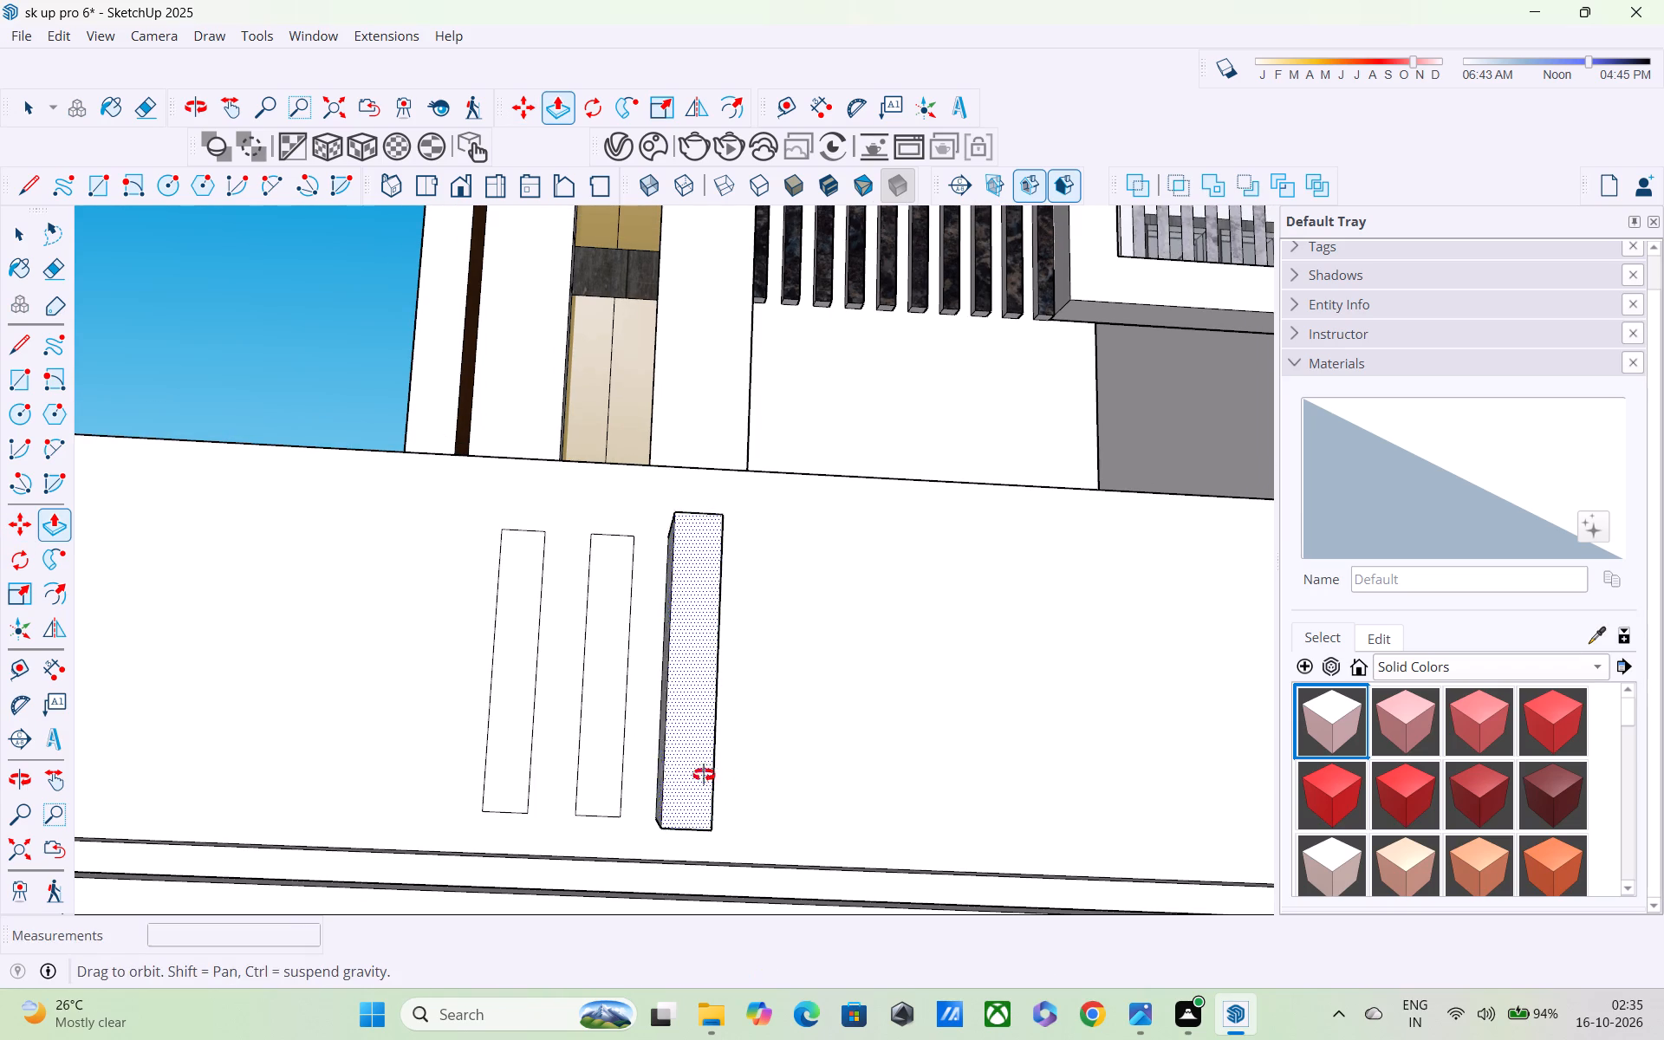
pyautogui.moveTo(704, 775); pyautogui.dragTo(783, 886, button='middle')
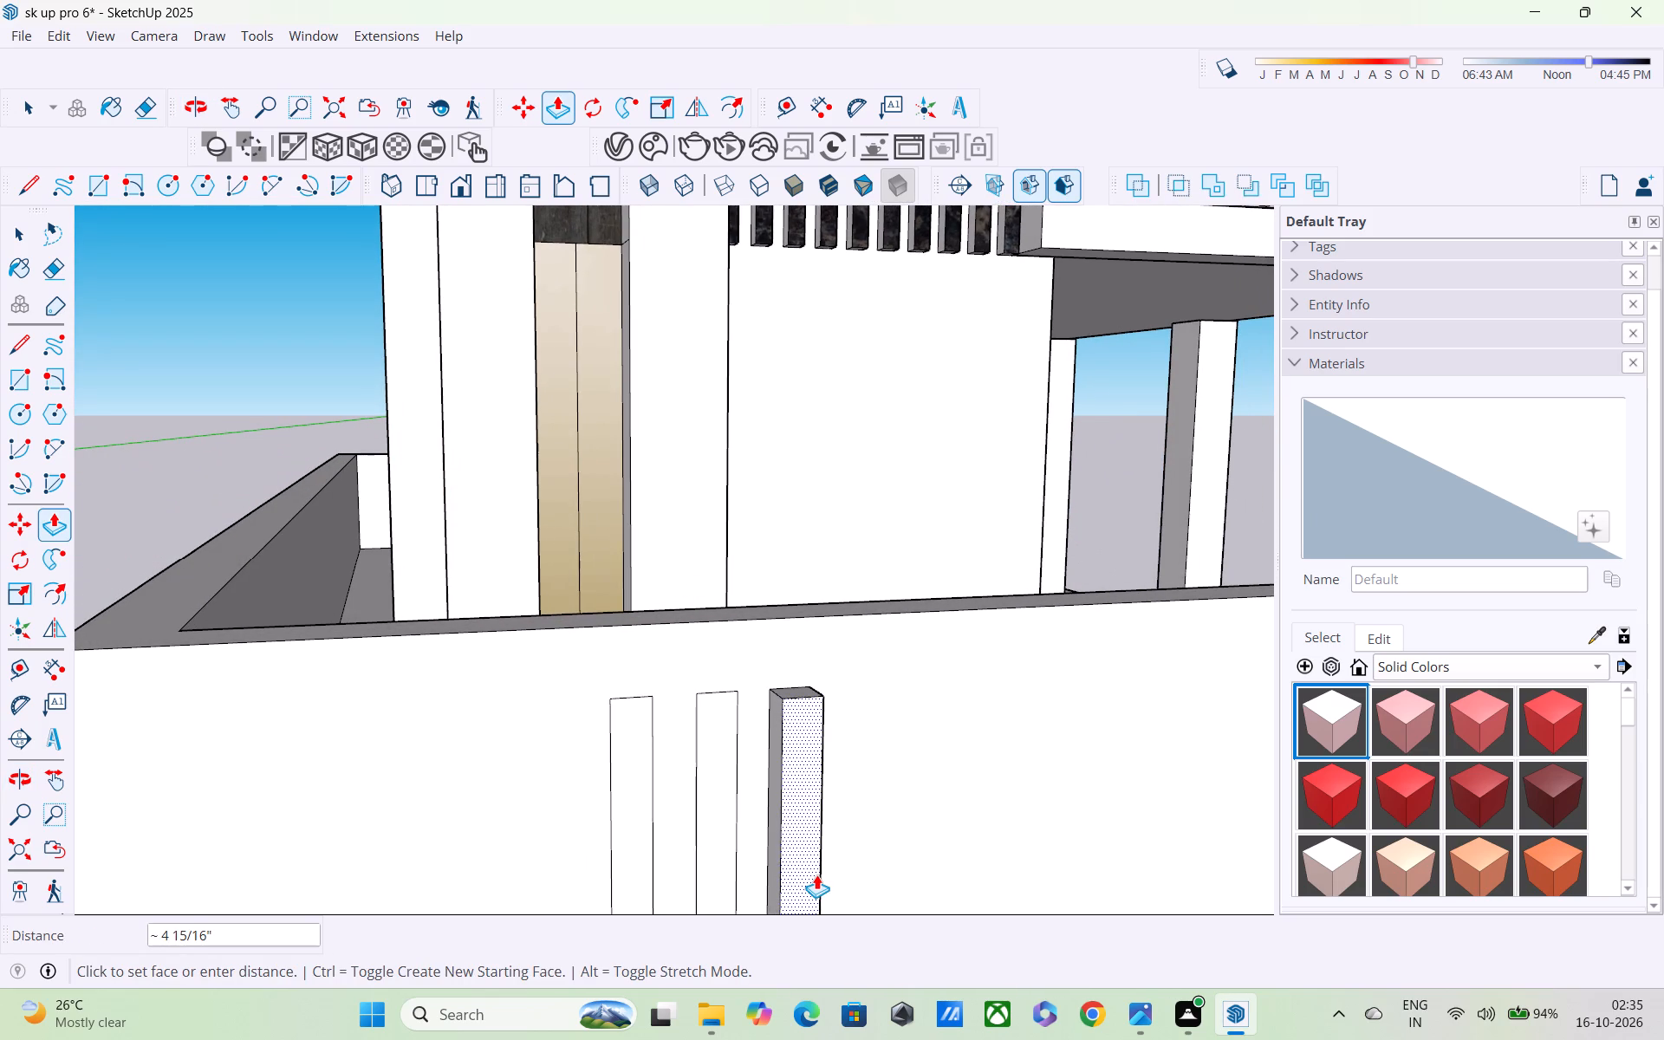
pyautogui.write('6"')
pyautogui.press('Return')
pyautogui.doubleClick(723, 788)
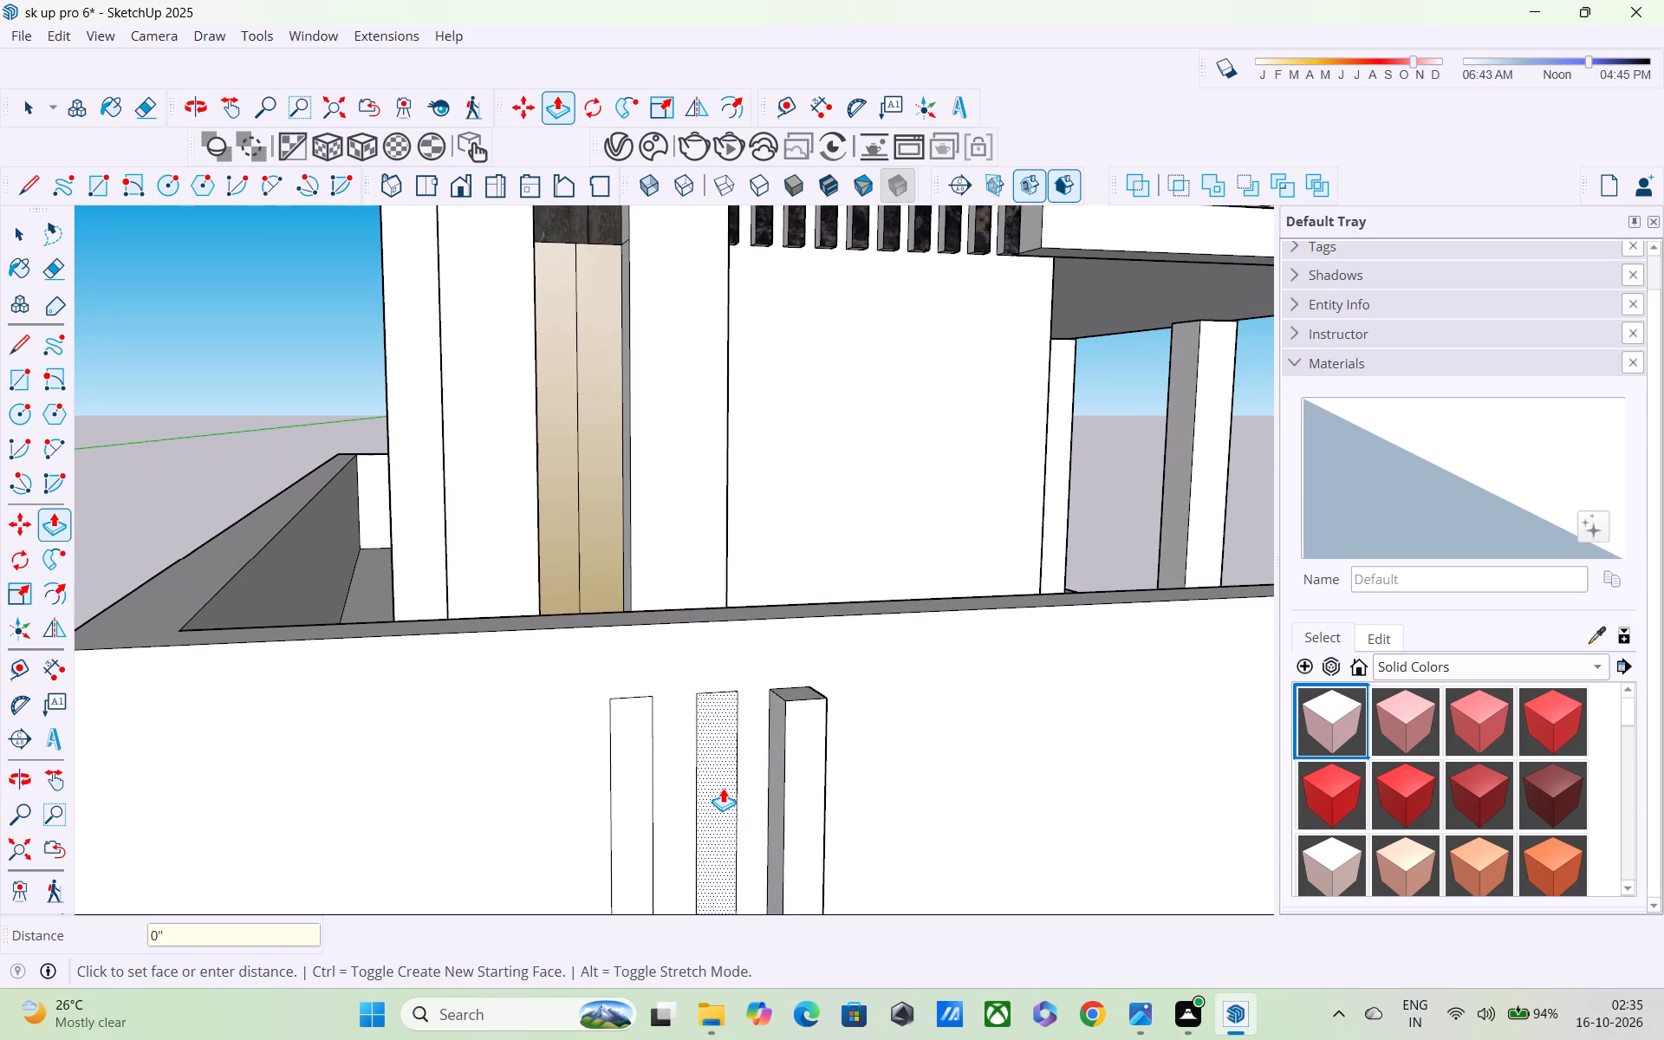
pyautogui.doubleClick(638, 776)
# Raise the tops of the first and middle vertical bars by about 8 15/16", close to the front wall's top.
pyautogui.moveTo(652, 795); pyautogui.dragTo(685, 891, button='middle')
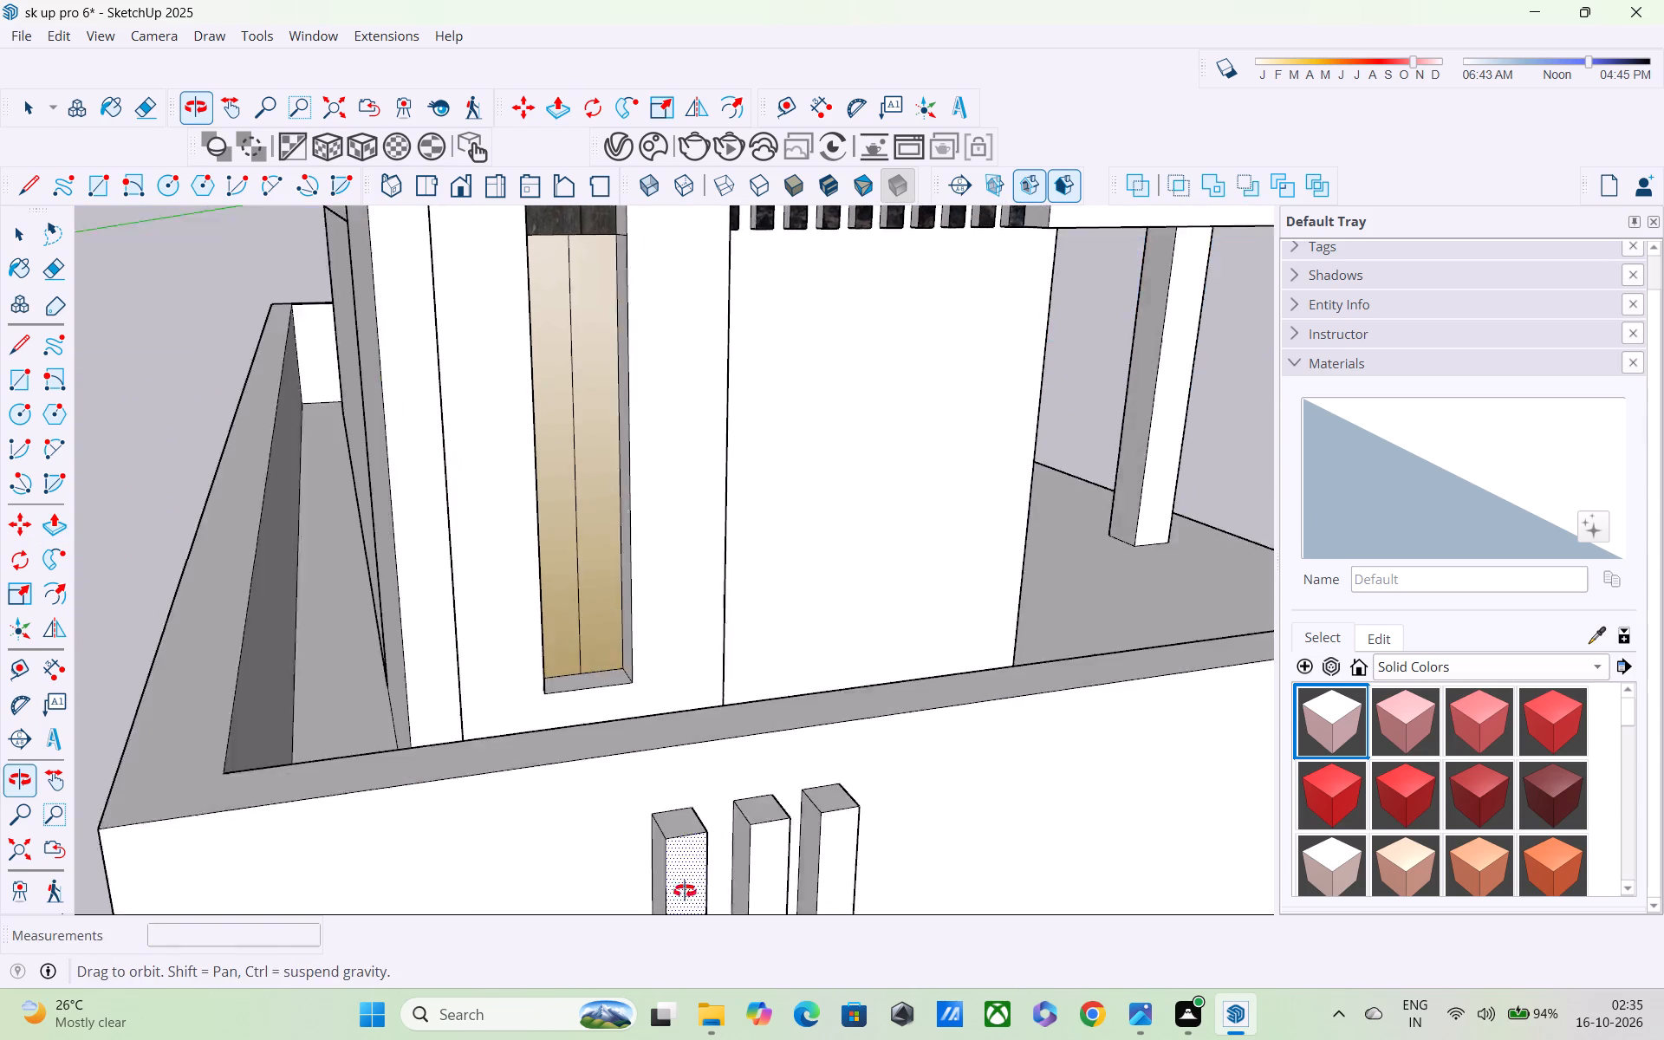
pyautogui.moveTo(685, 891); pyautogui.dragTo(702, 906, button='middle')
pyautogui.scroll(1, 704, 903)
pyautogui.keyDown('shift'); pyautogui.moveTo(737, 829); pyautogui.dragTo(774, 715, button='middle'); pyautogui.keyUp('shift')
pyautogui.scroll(2, 755, 728)
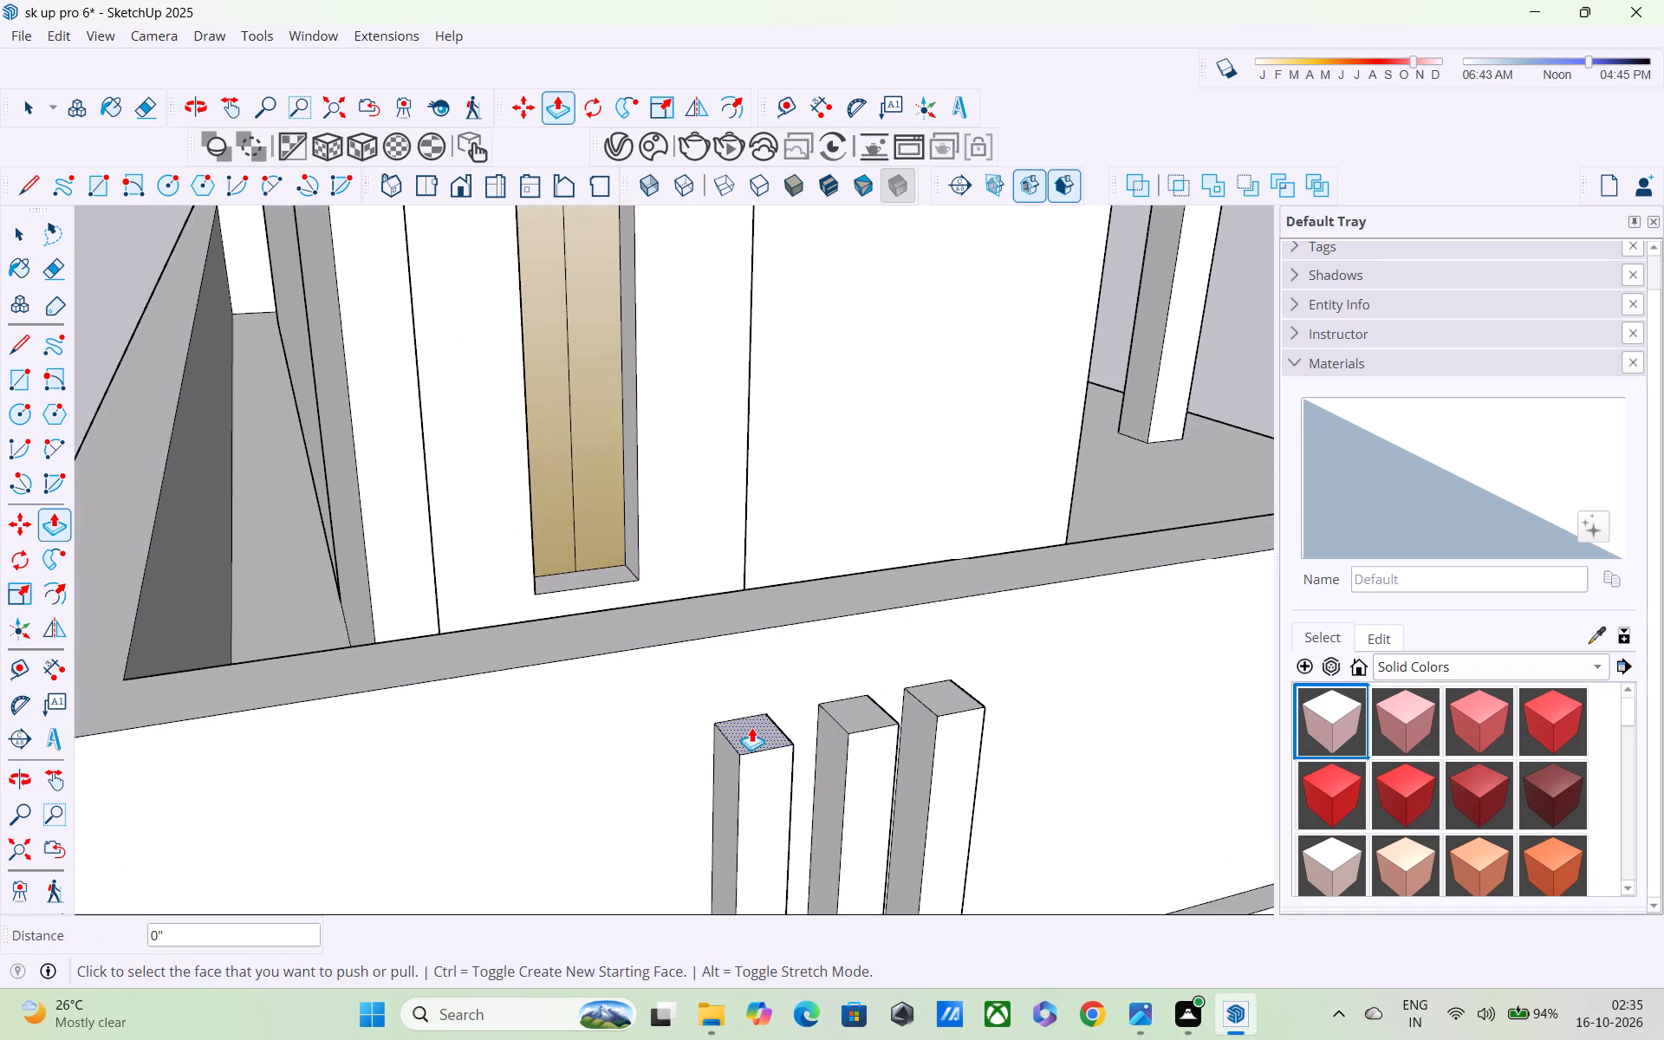
pyautogui.click(751, 727)
pyautogui.click(725, 632)
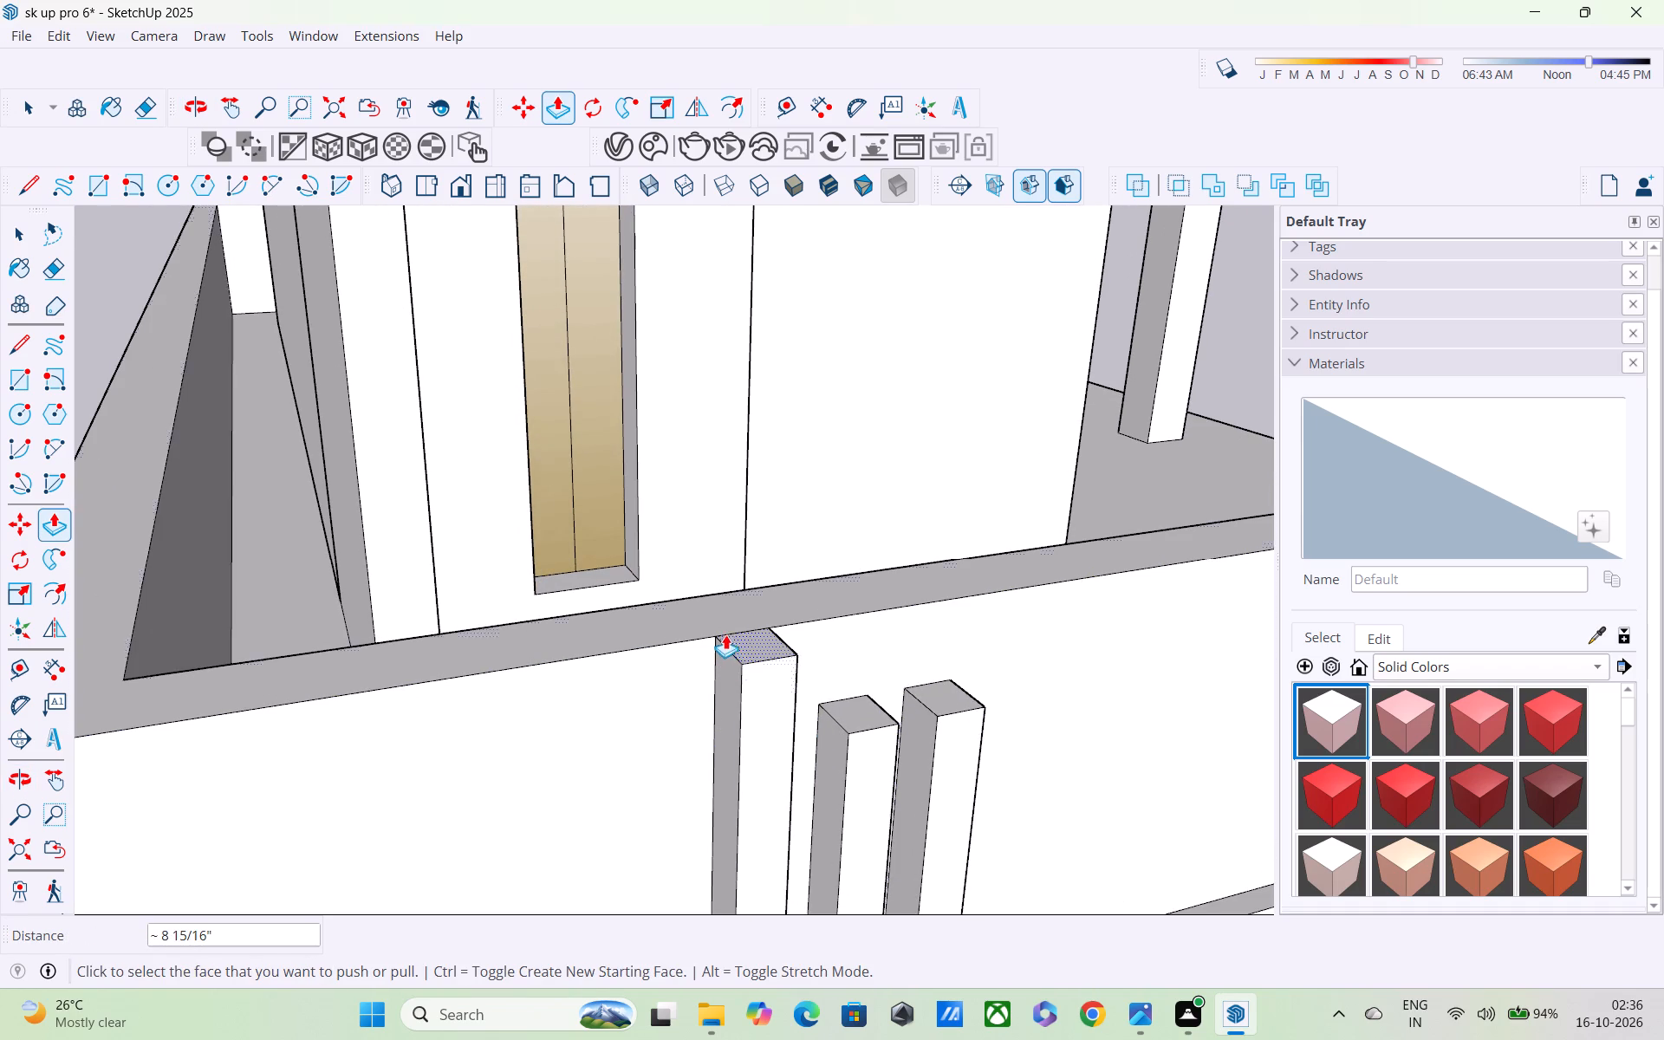
pyautogui.moveTo(852, 701); pyautogui.dragTo(868, 739, button='middle')
pyautogui.scroll(4, 872, 732)
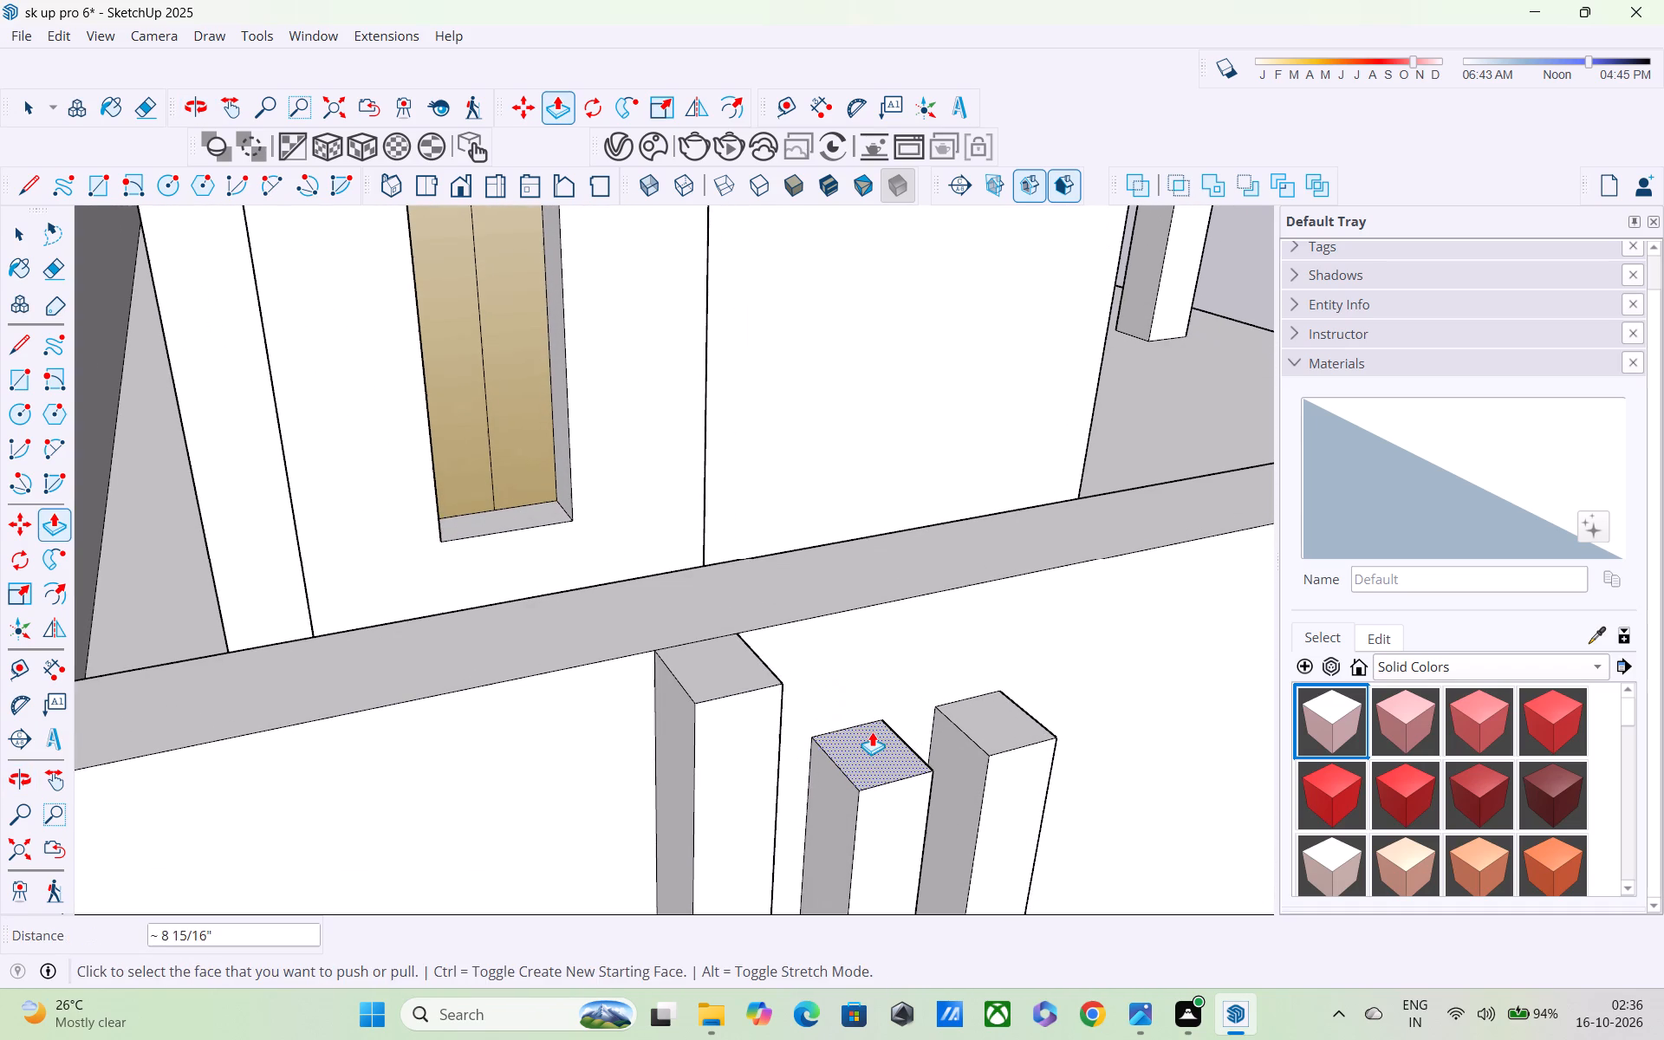
pyautogui.click(874, 734)
pyautogui.click(811, 618)
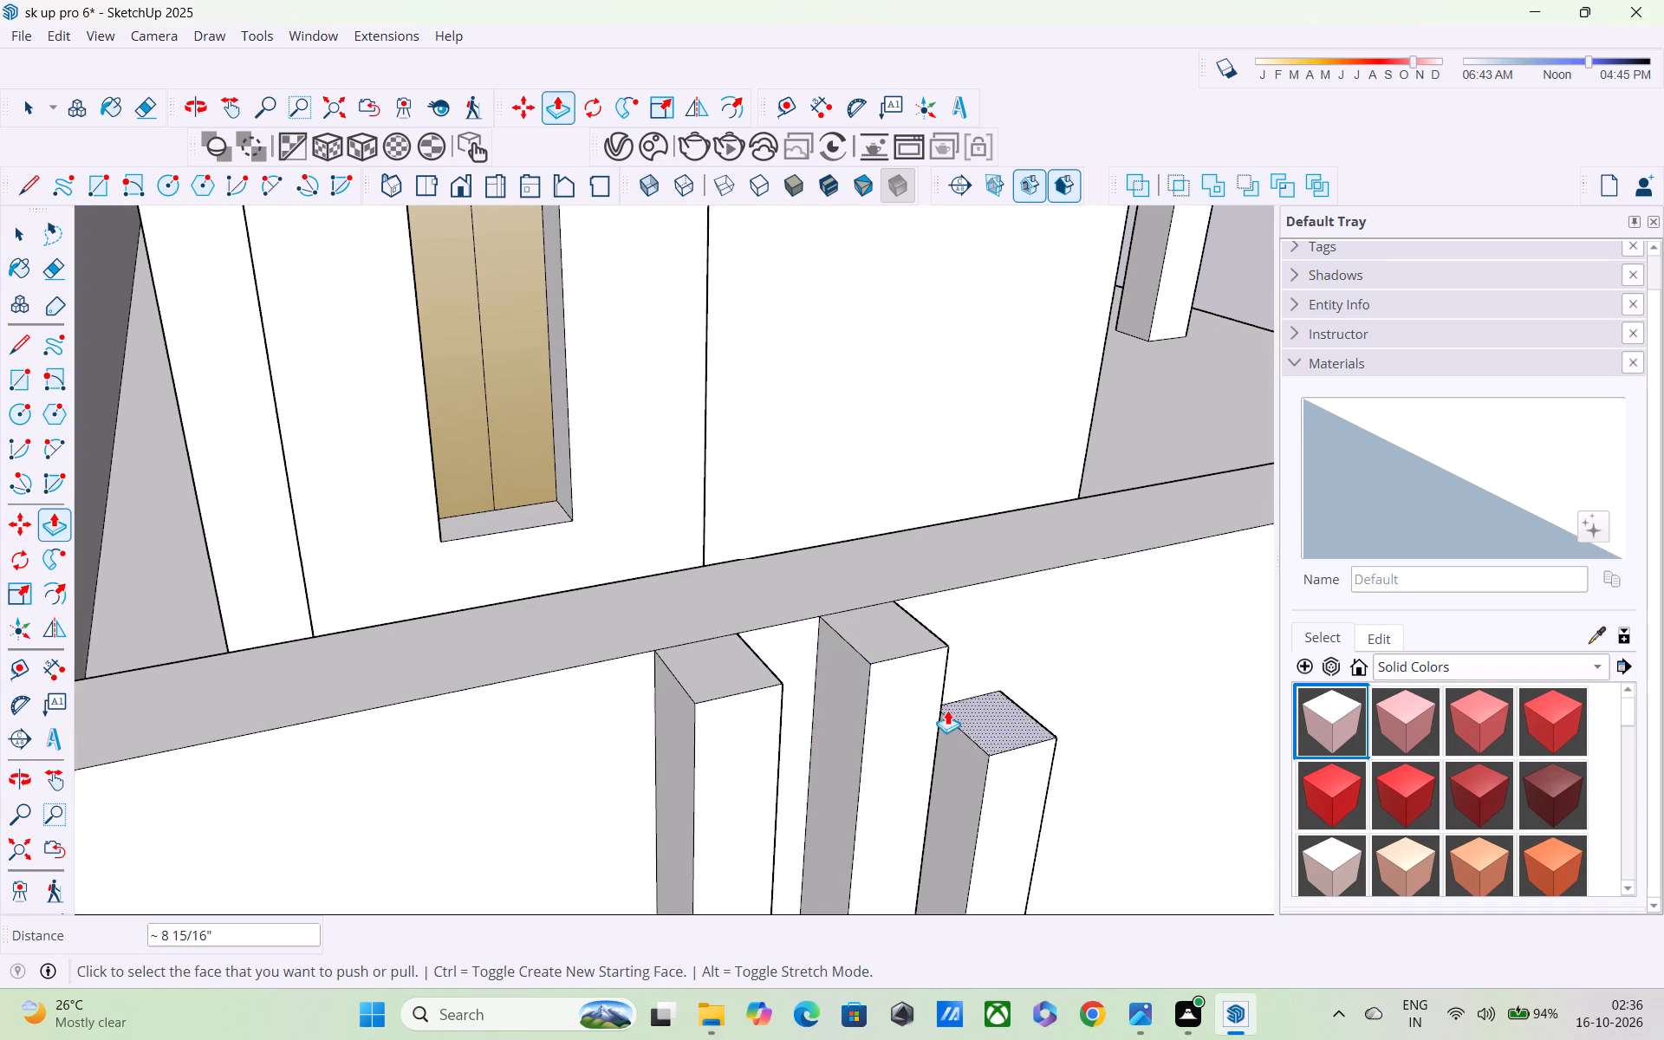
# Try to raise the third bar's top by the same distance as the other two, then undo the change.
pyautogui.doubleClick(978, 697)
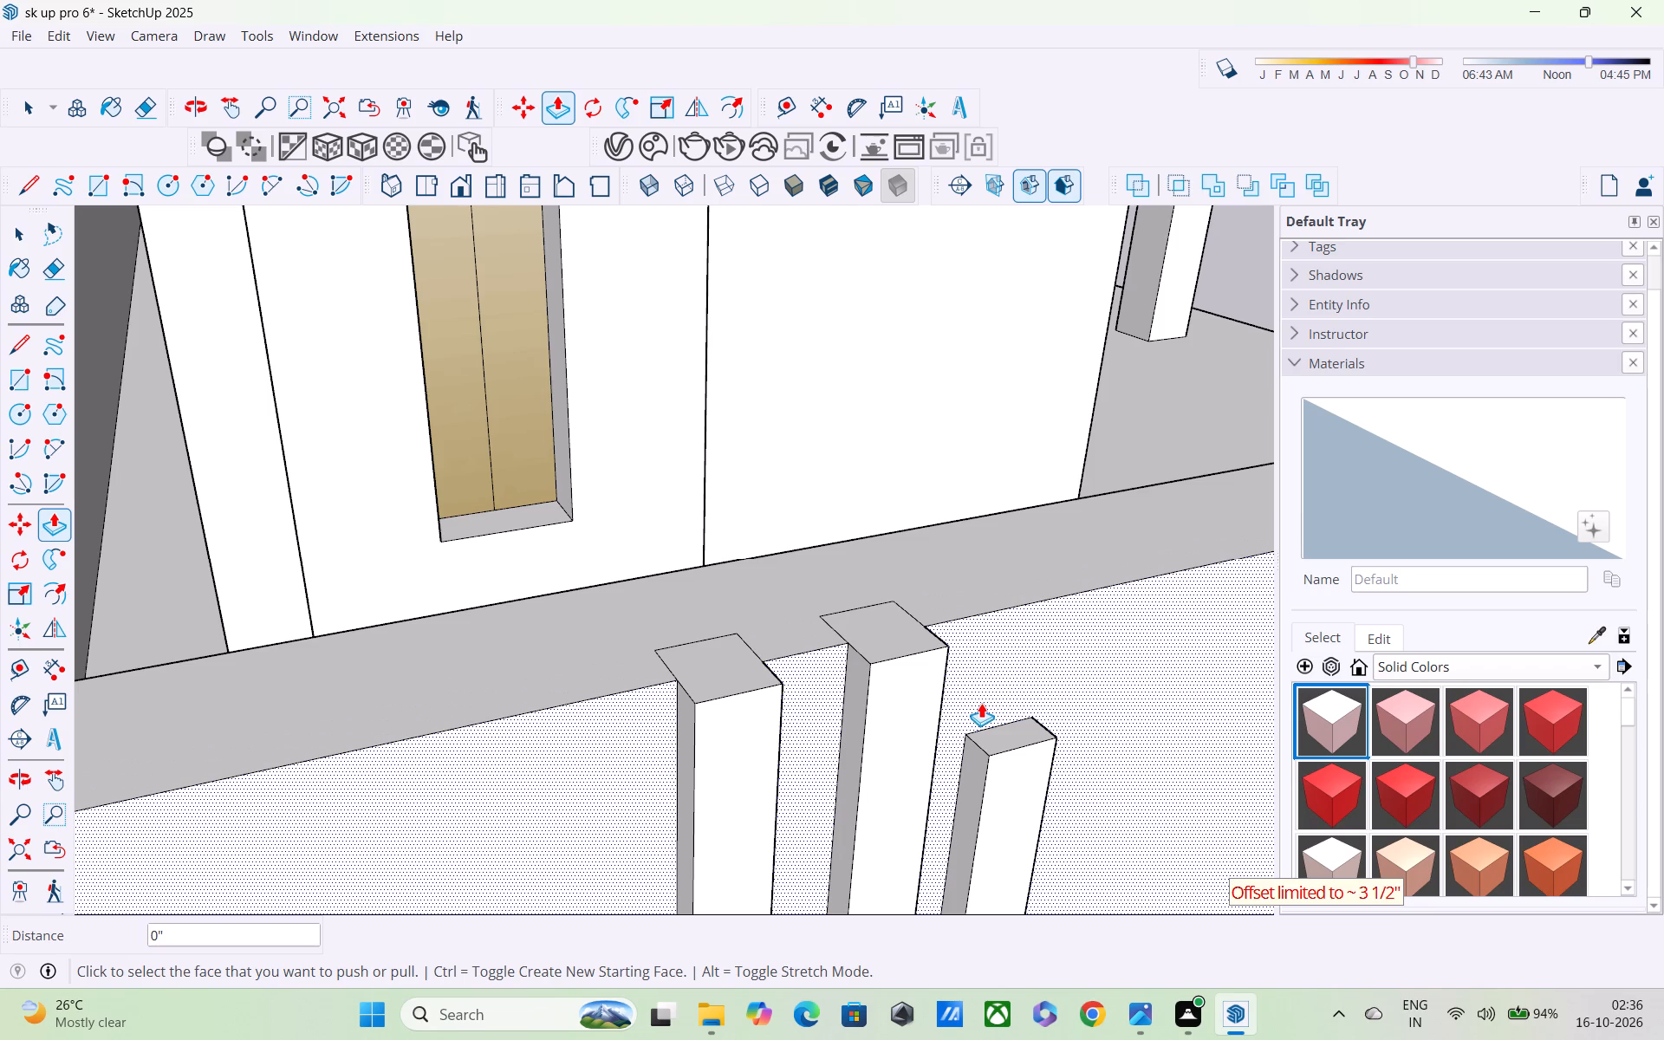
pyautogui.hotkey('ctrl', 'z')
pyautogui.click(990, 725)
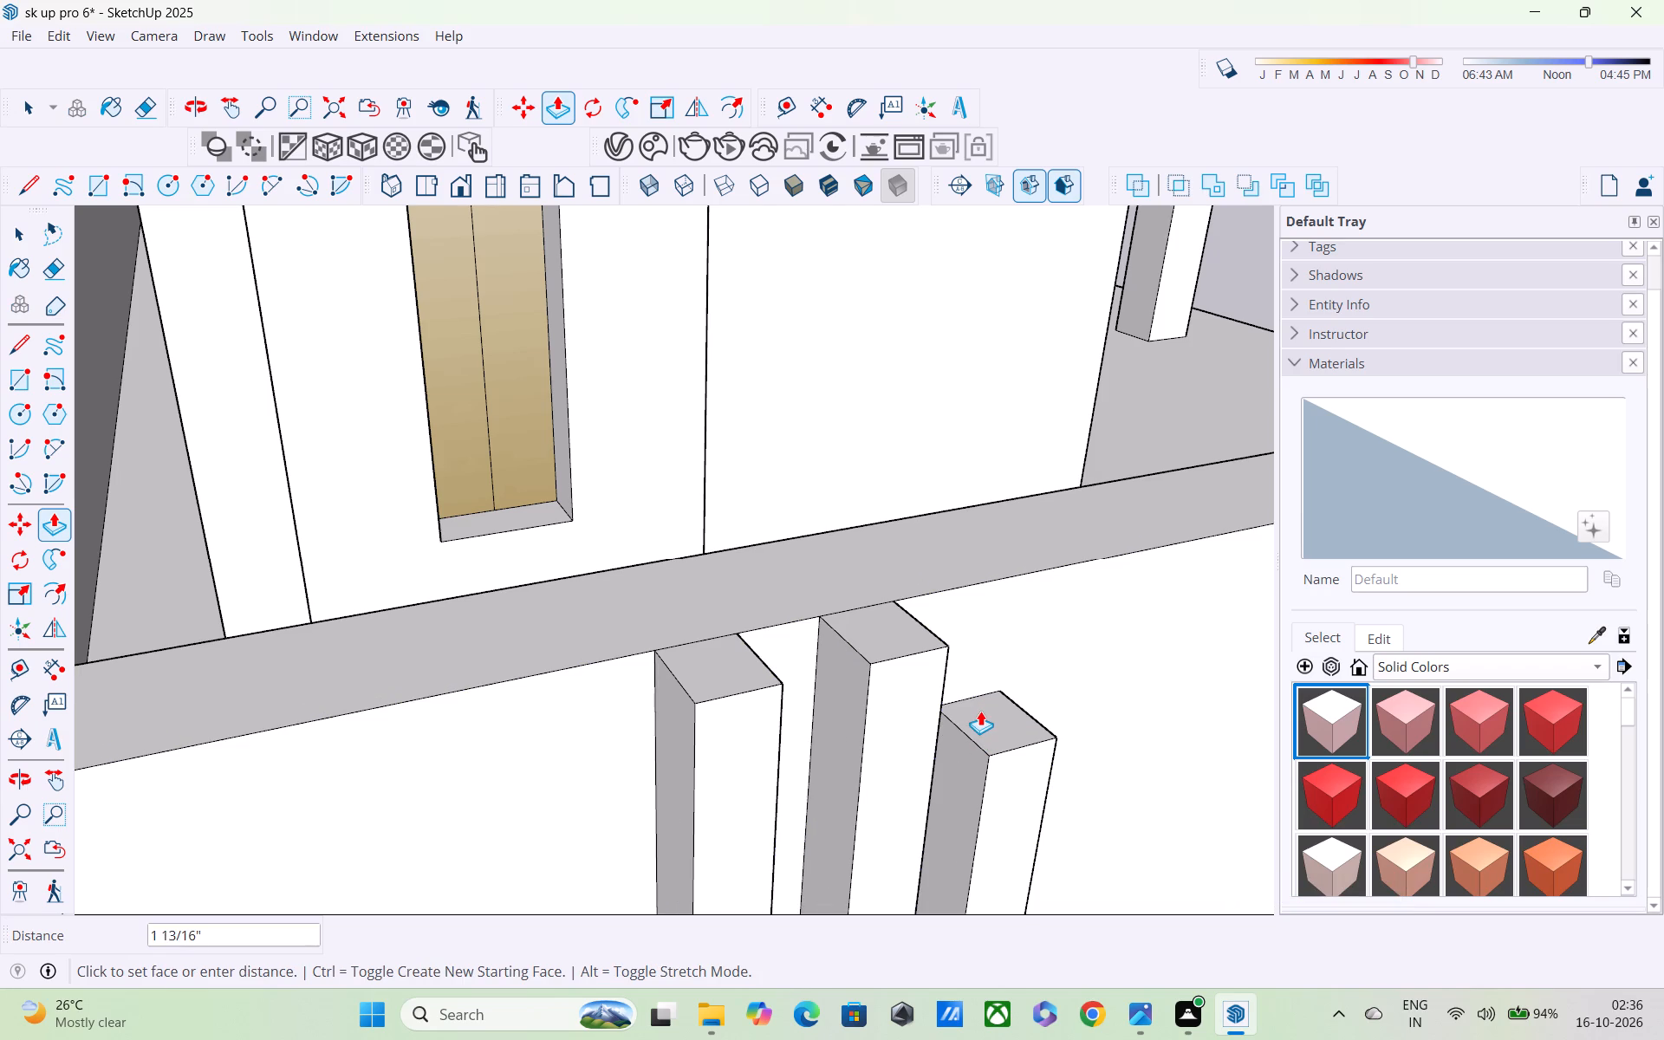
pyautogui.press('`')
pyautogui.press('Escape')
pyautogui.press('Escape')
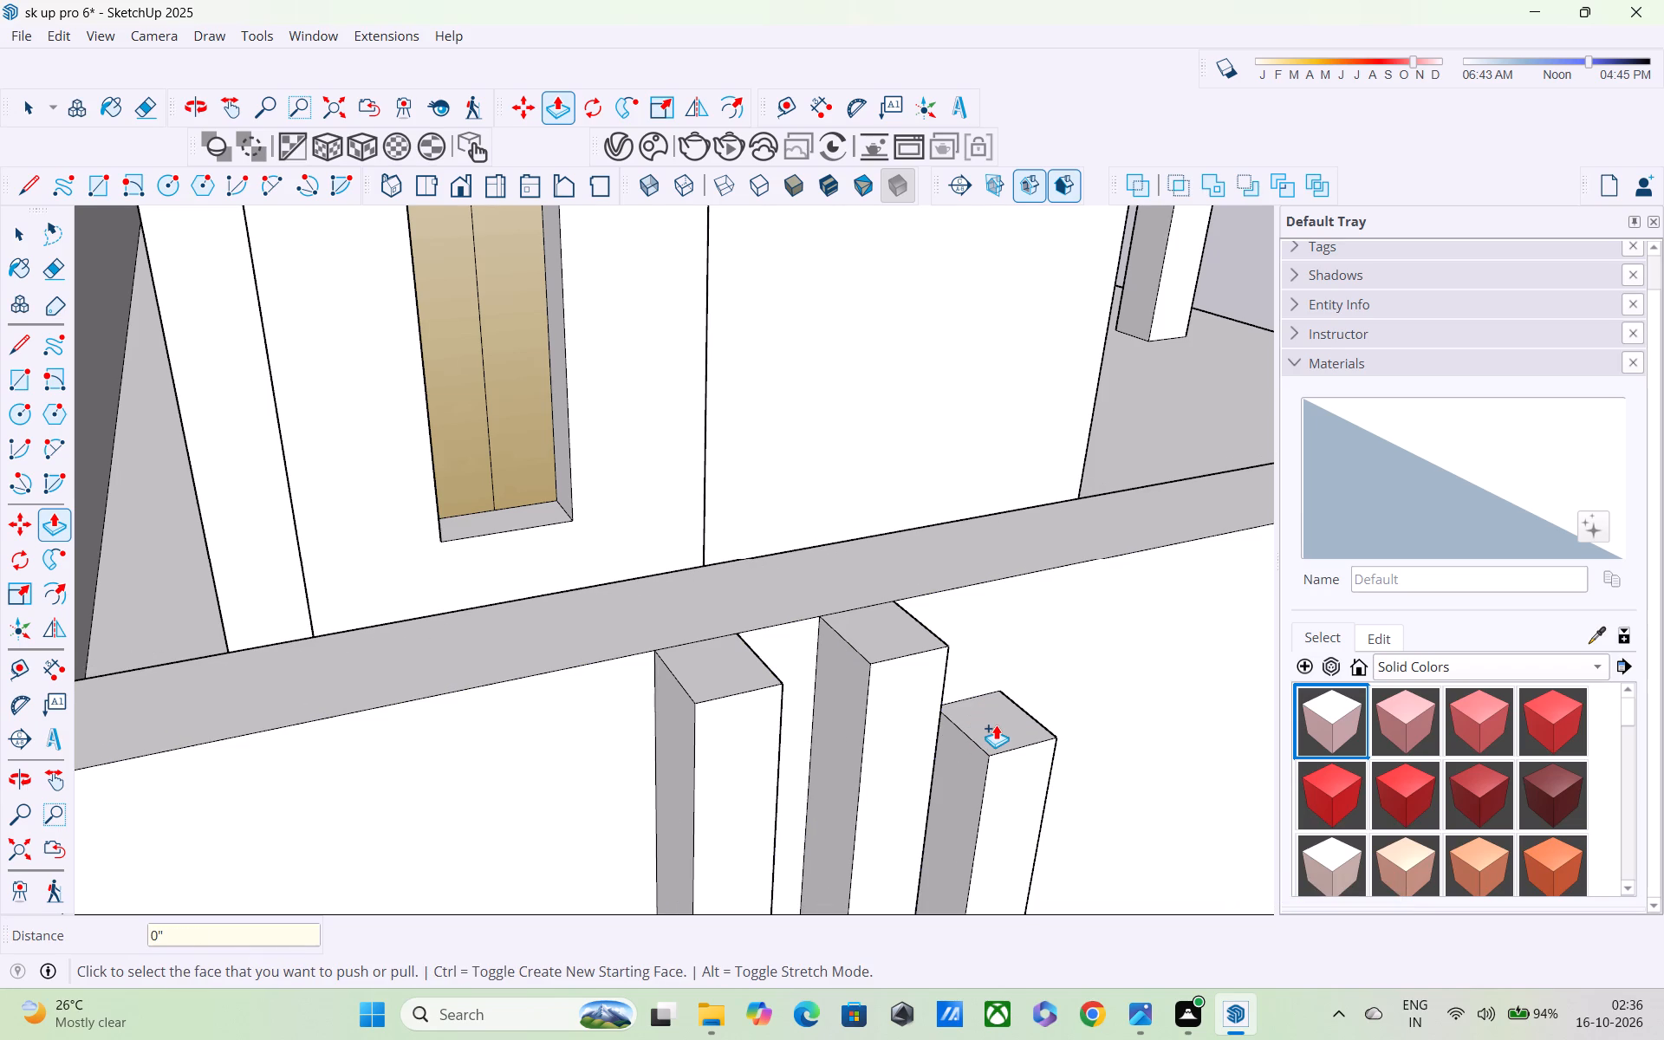
# Raise the third vertical bar's top by about 8 15/16" to match the other two bars on the front wall.
pyautogui.press('space')
pyautogui.press('space')
pyautogui.press('p')
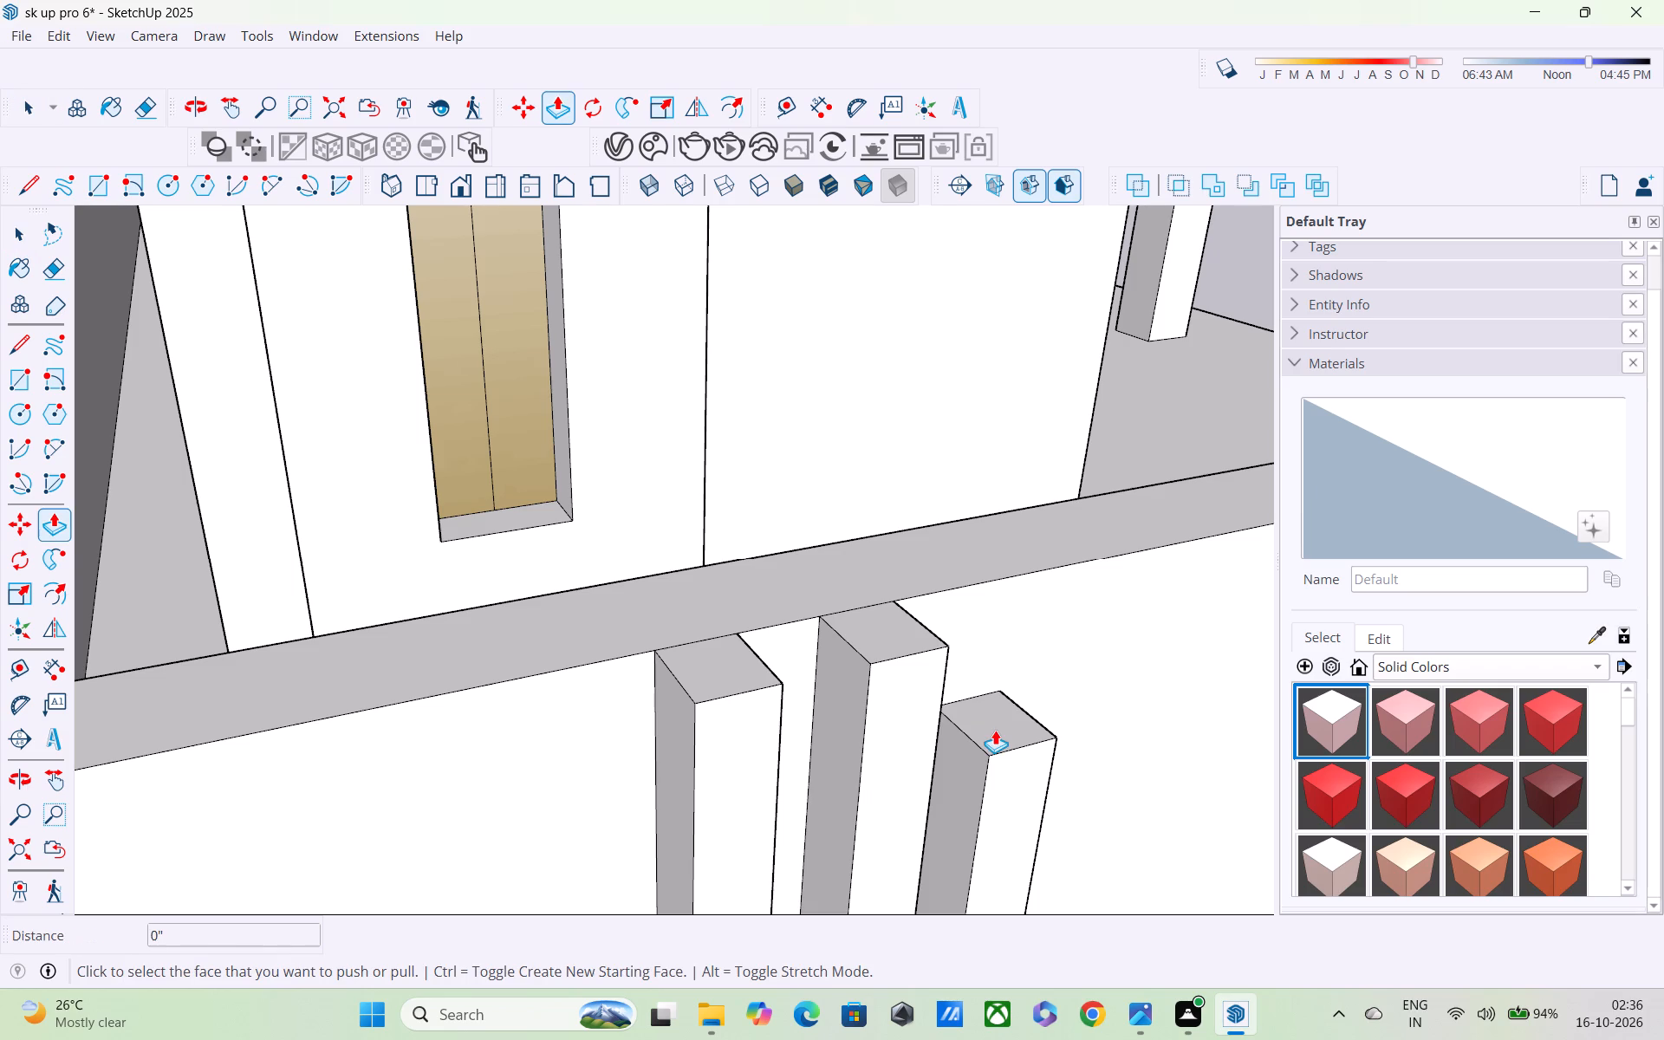
pyautogui.moveTo(992, 725); pyautogui.dragTo(737, 777, button='middle')
pyautogui.scroll(1, 731, 773)
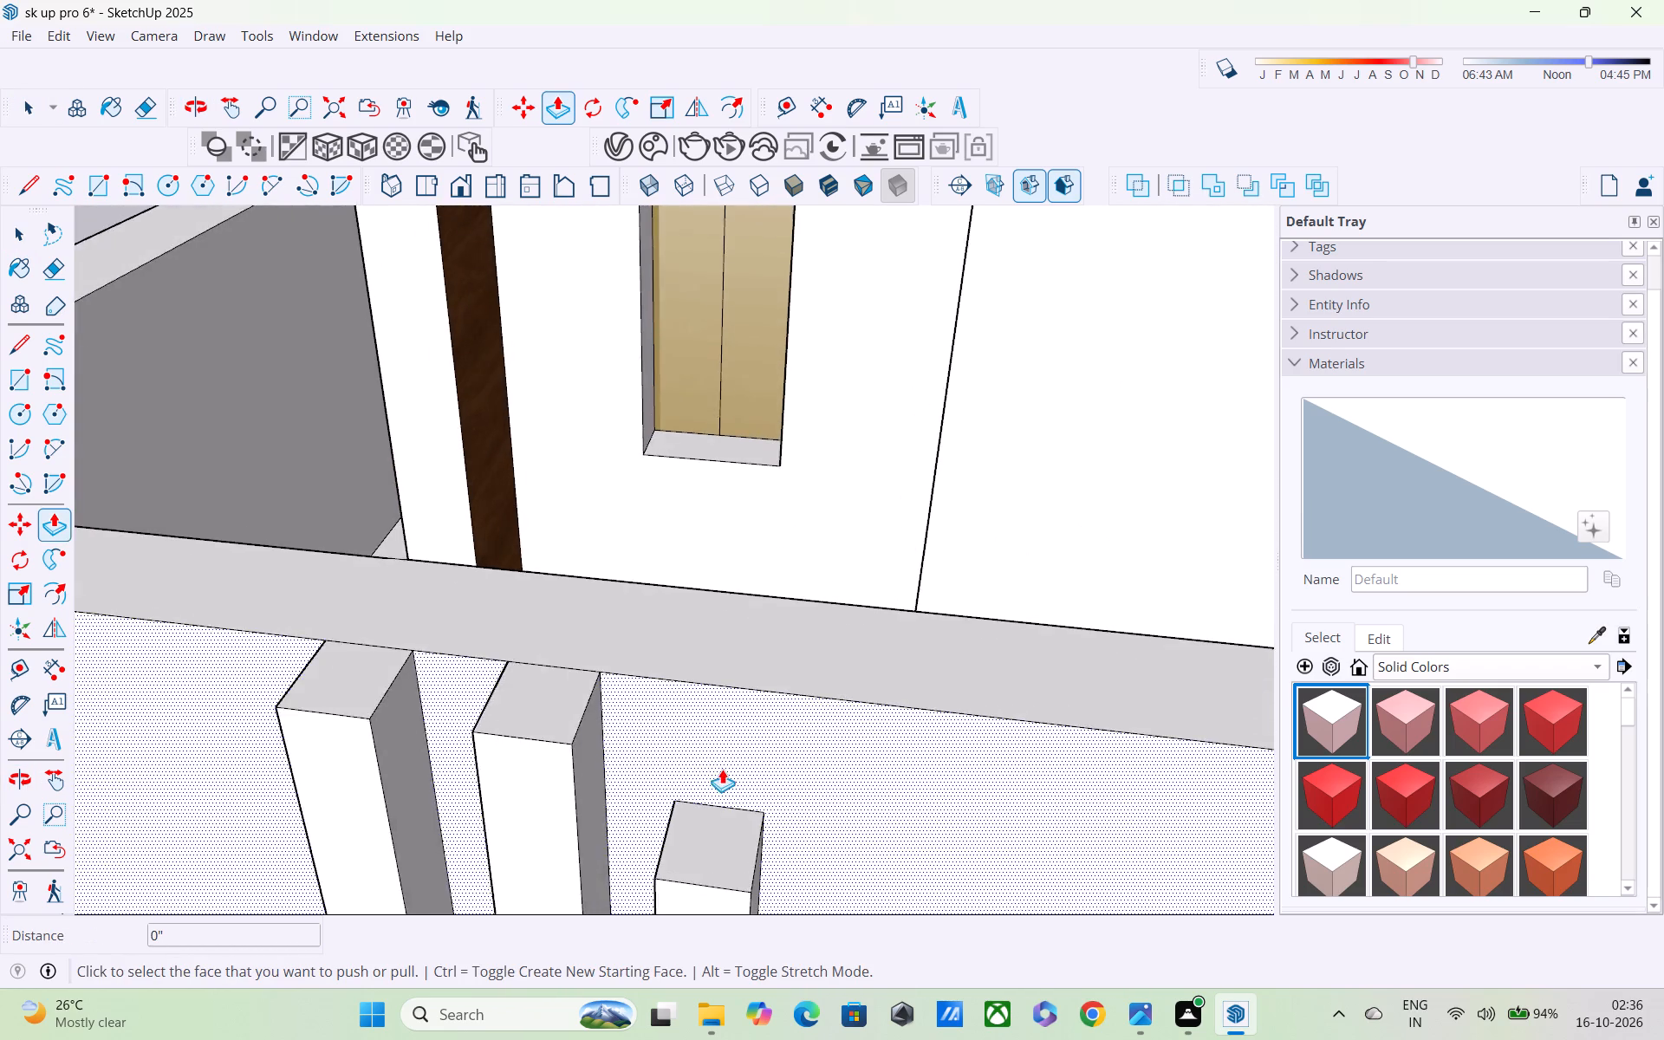
pyautogui.scroll(-4, 722, 769)
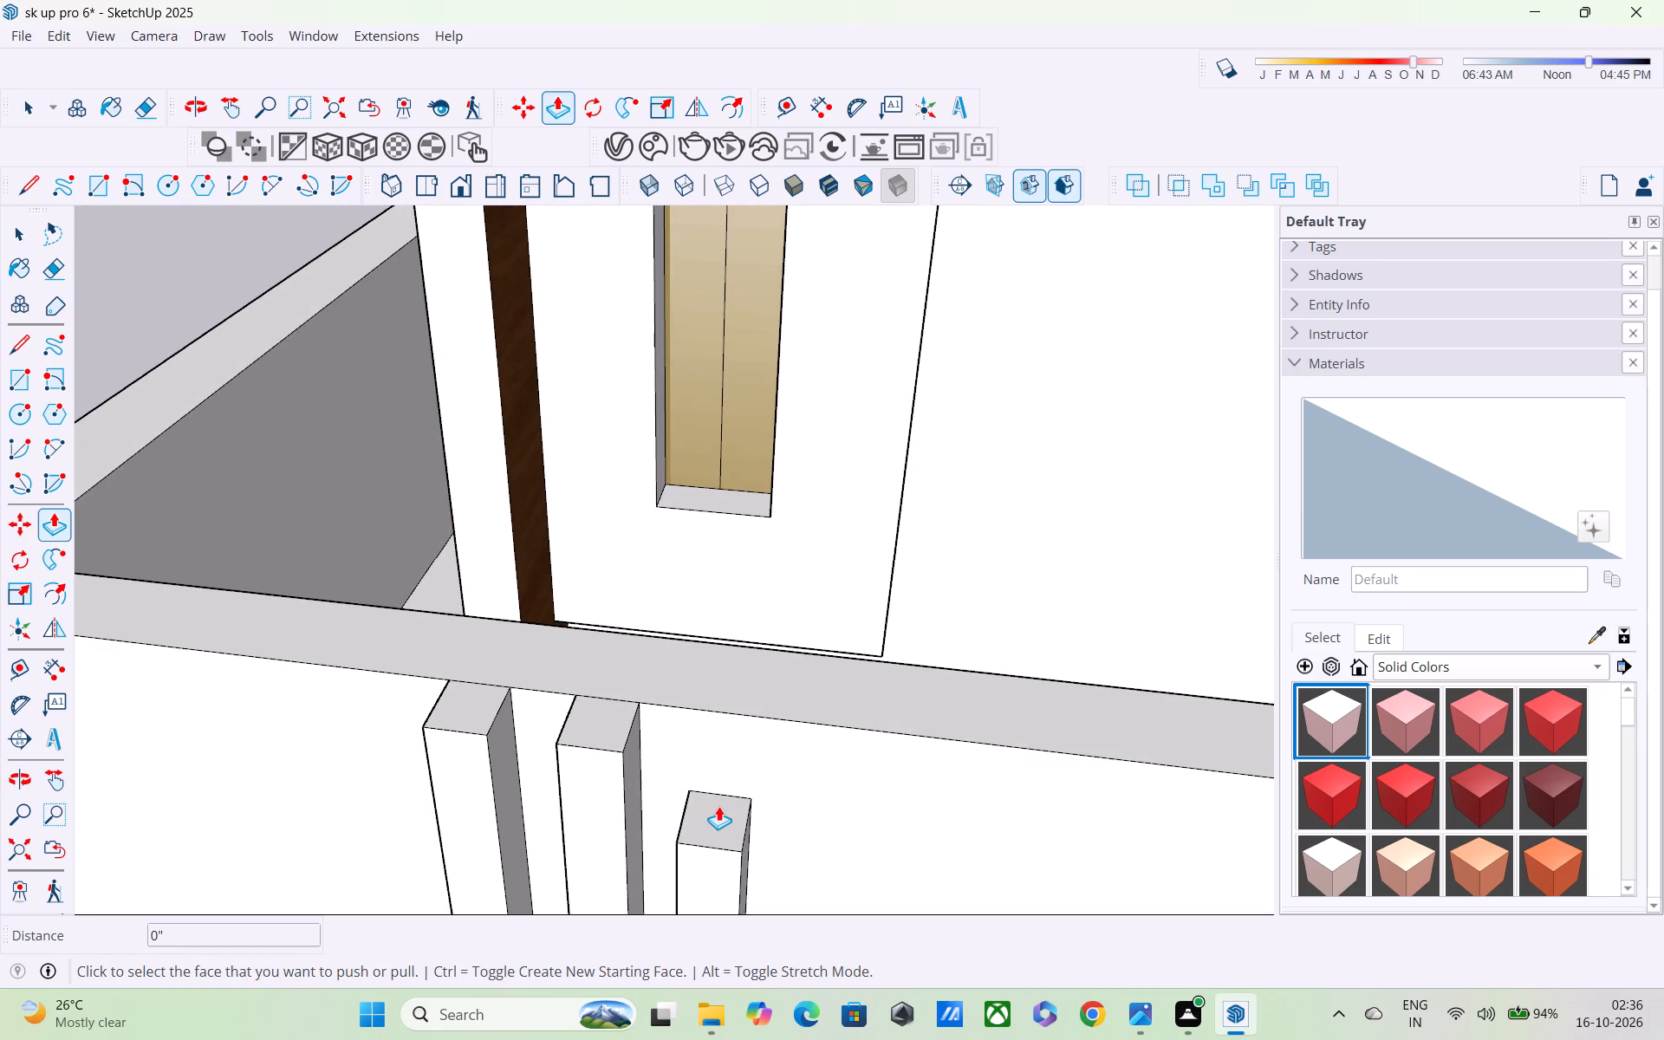
pyautogui.press('space')
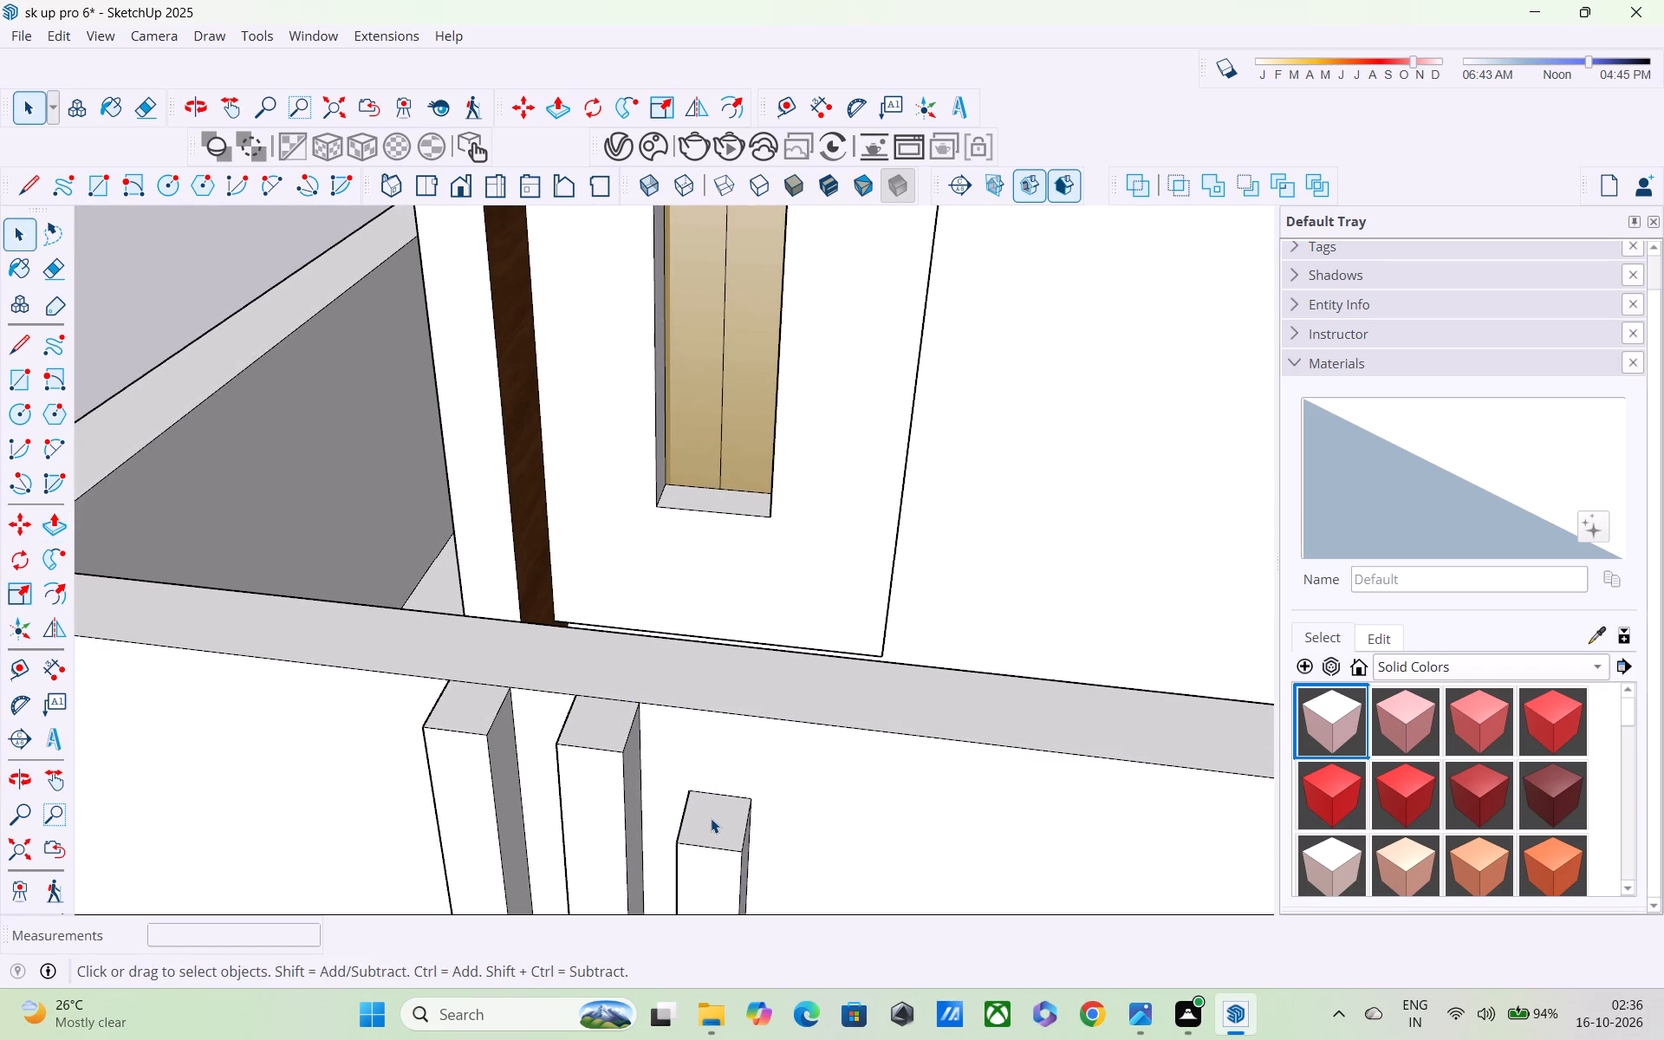
pyautogui.click(711, 818)
pyautogui.press('space')
pyautogui.click(715, 831)
pyautogui.click(716, 837)
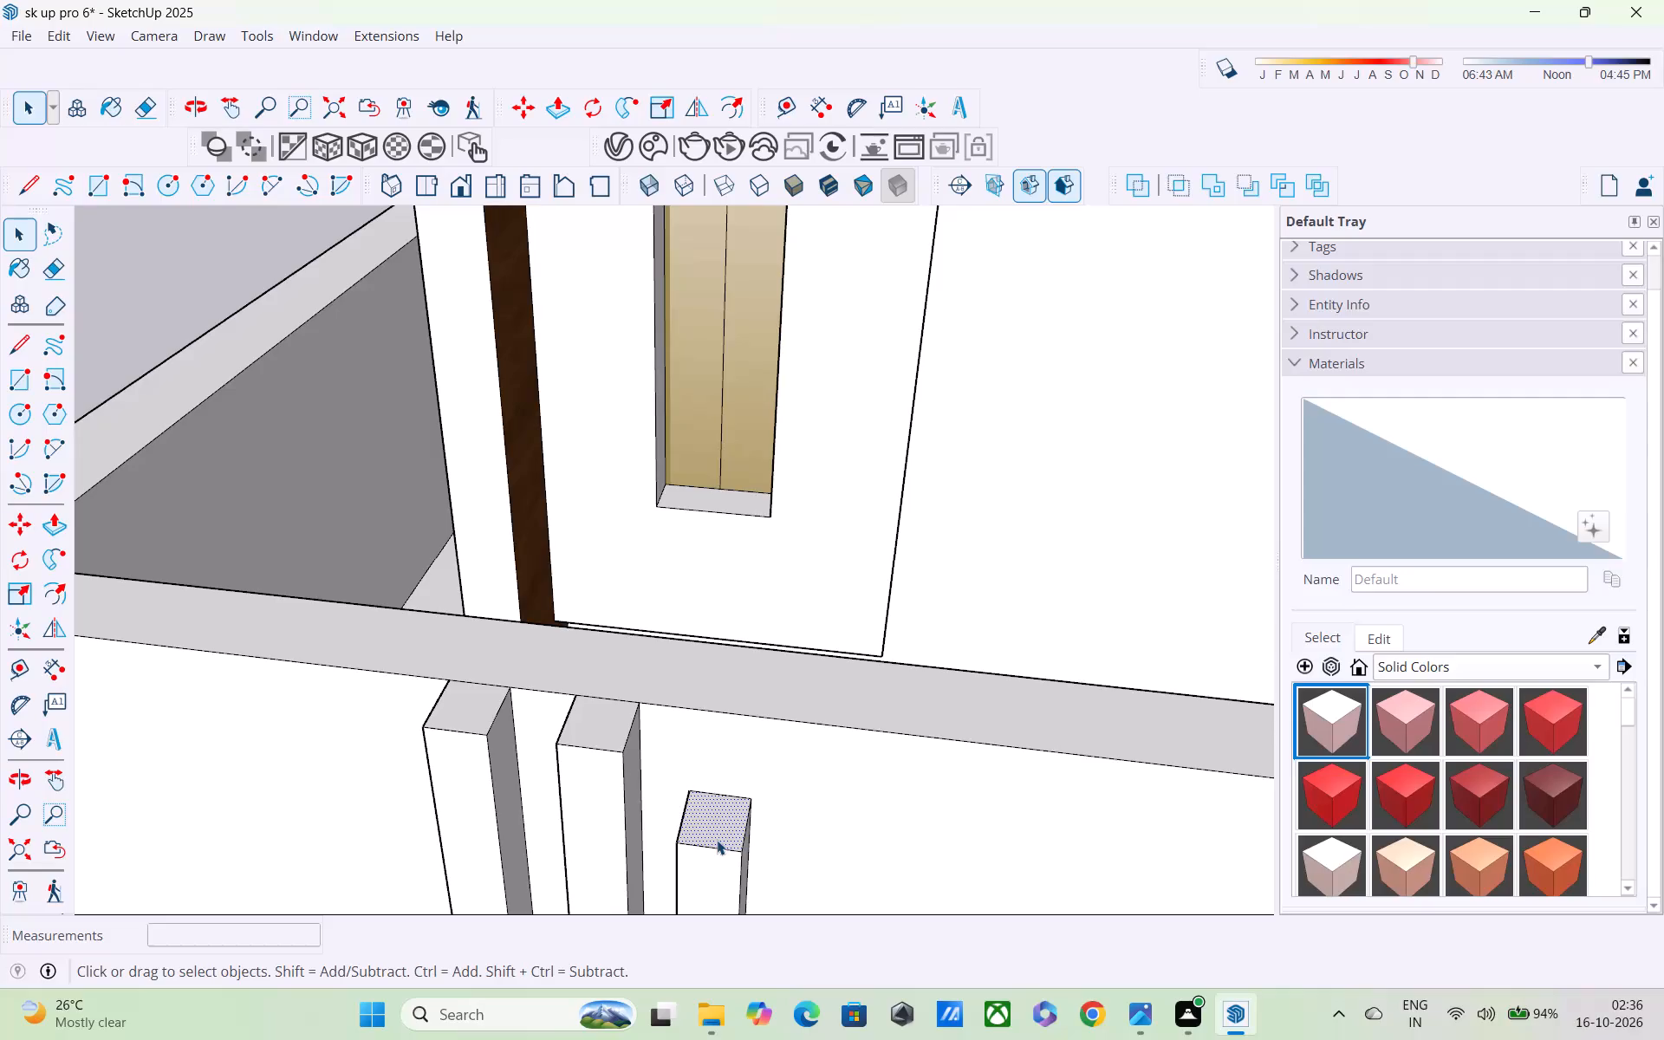
pyautogui.press('p')
pyautogui.click(708, 826)
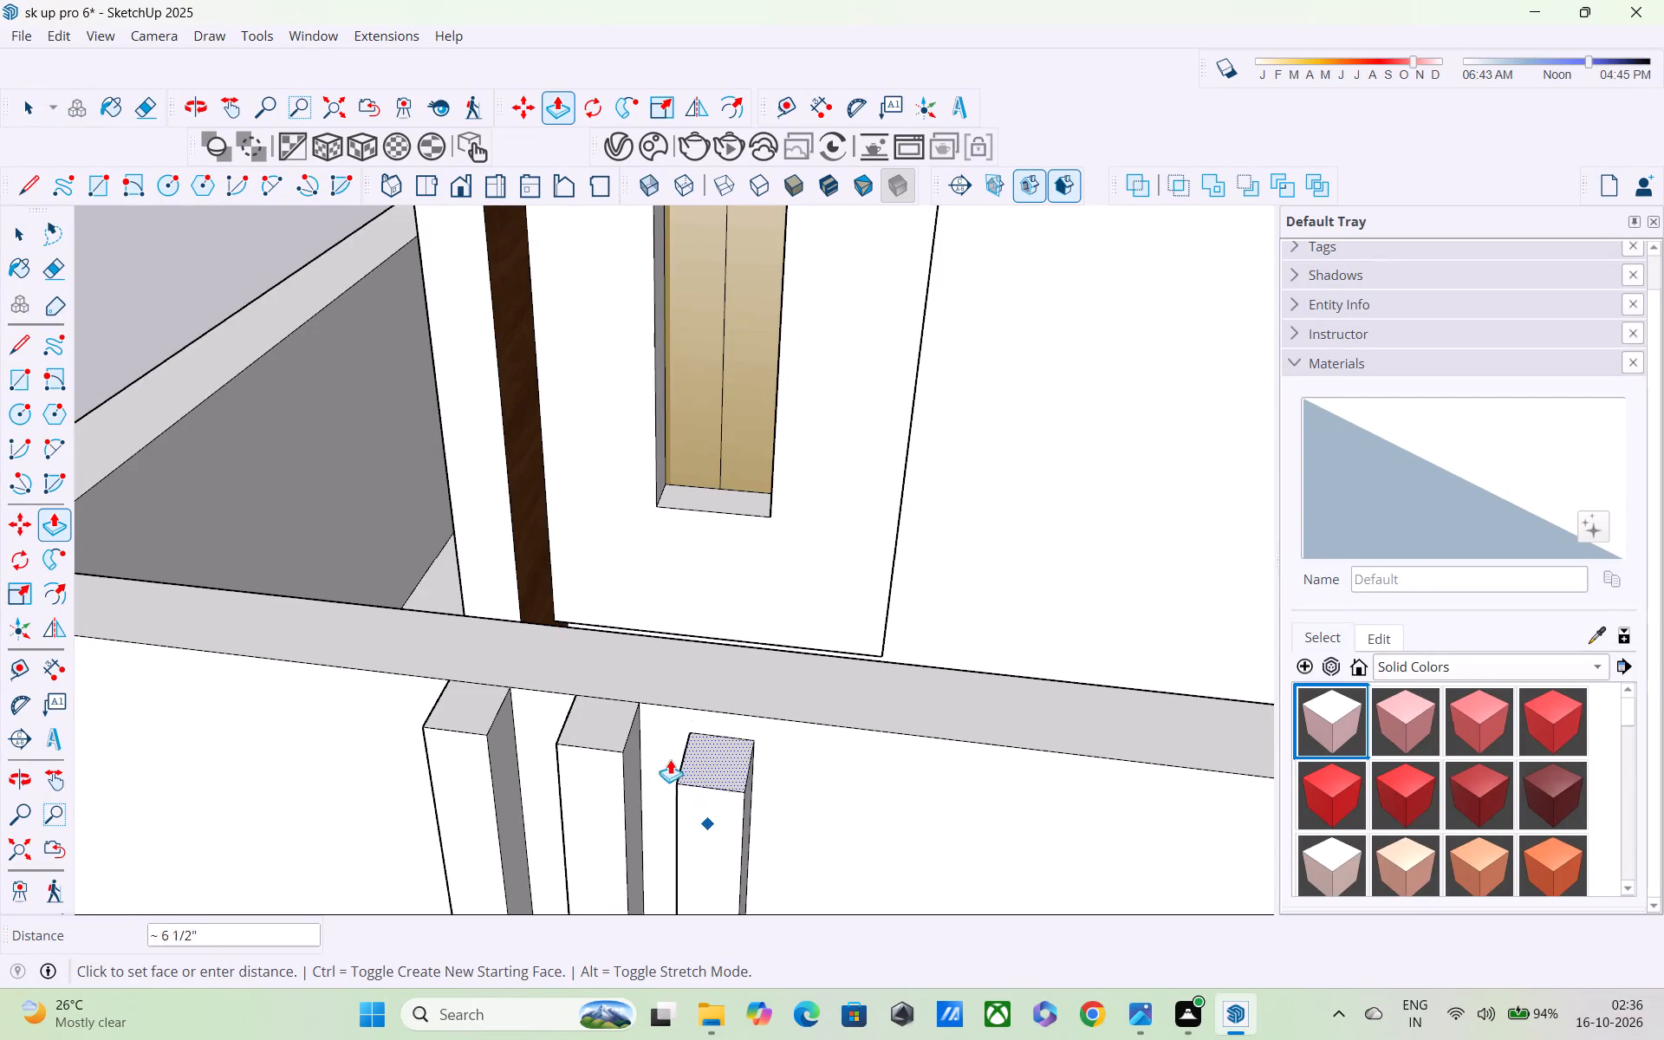
pyautogui.click(624, 732)
# Draw a thin horizontal rectangle about 3' by 2 13/16" near the front wall's top edge, beyond the third bar.
pyautogui.scroll(-5, 624, 732)
pyautogui.scroll(1, 660, 772)
pyautogui.moveTo(660, 770); pyautogui.dragTo(697, 664, button='middle')
pyautogui.scroll(1, 697, 664)
pyautogui.scroll(-2, 698, 671)
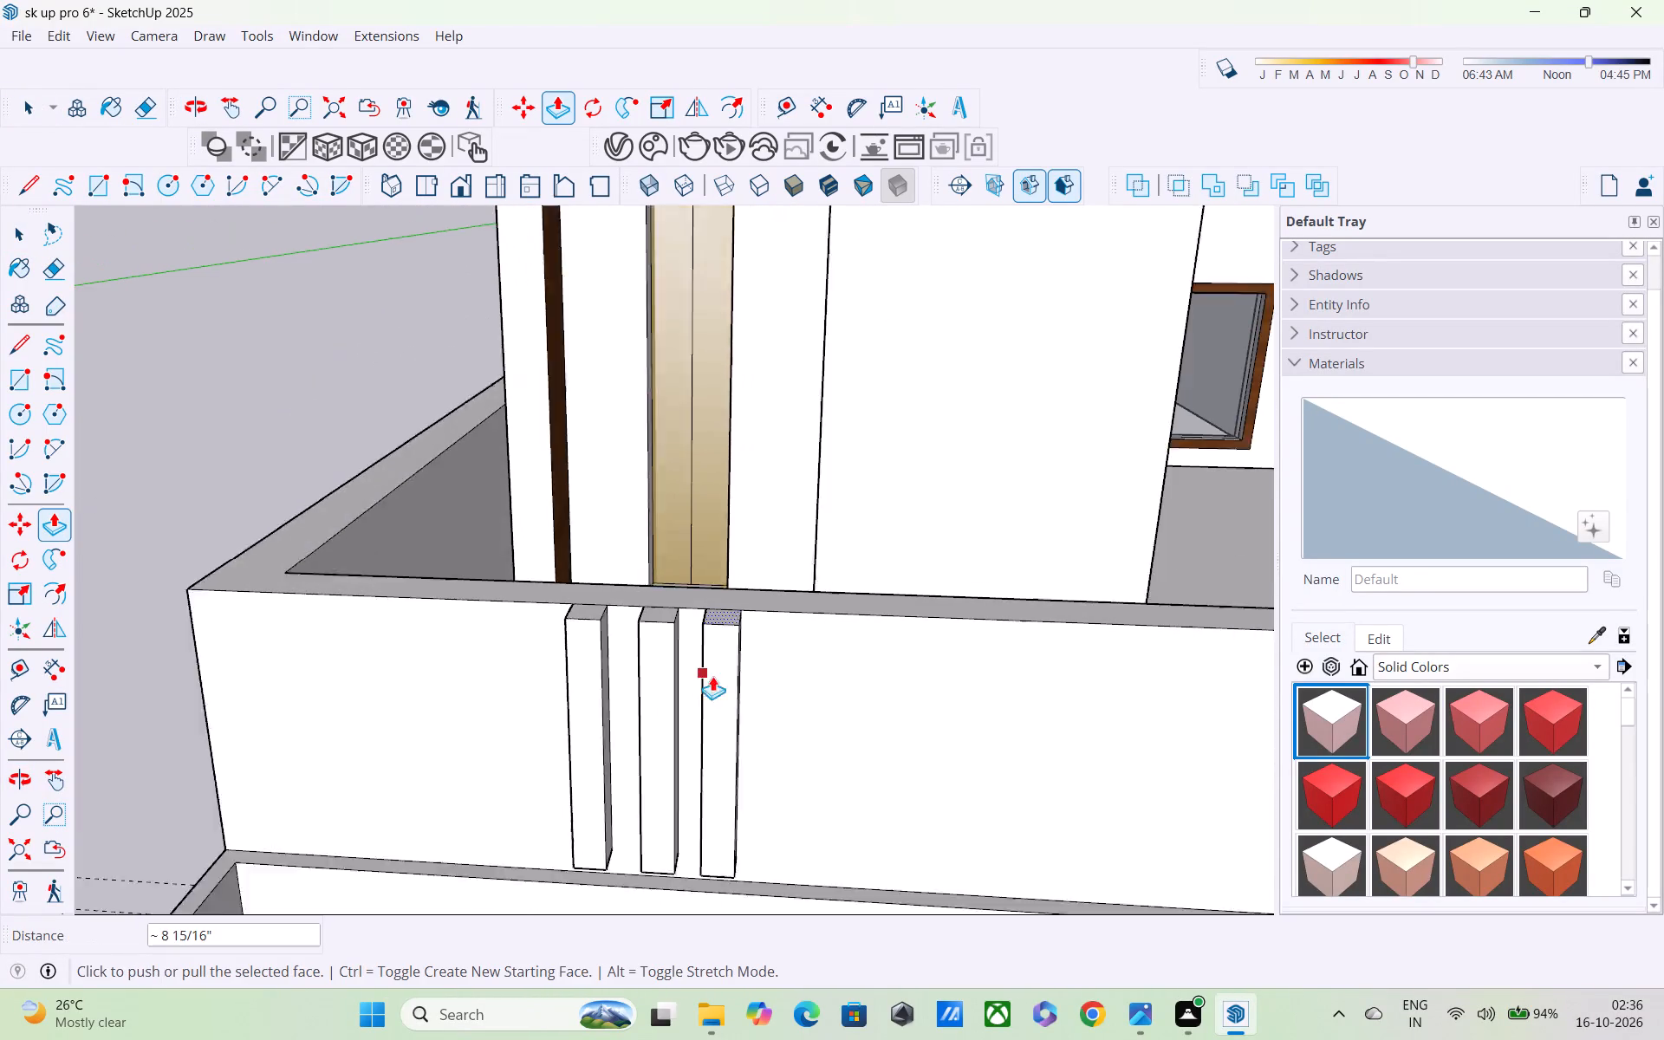
pyautogui.scroll(-7, 712, 676)
pyautogui.moveTo(718, 719); pyautogui.dragTo(721, 648, button='middle')
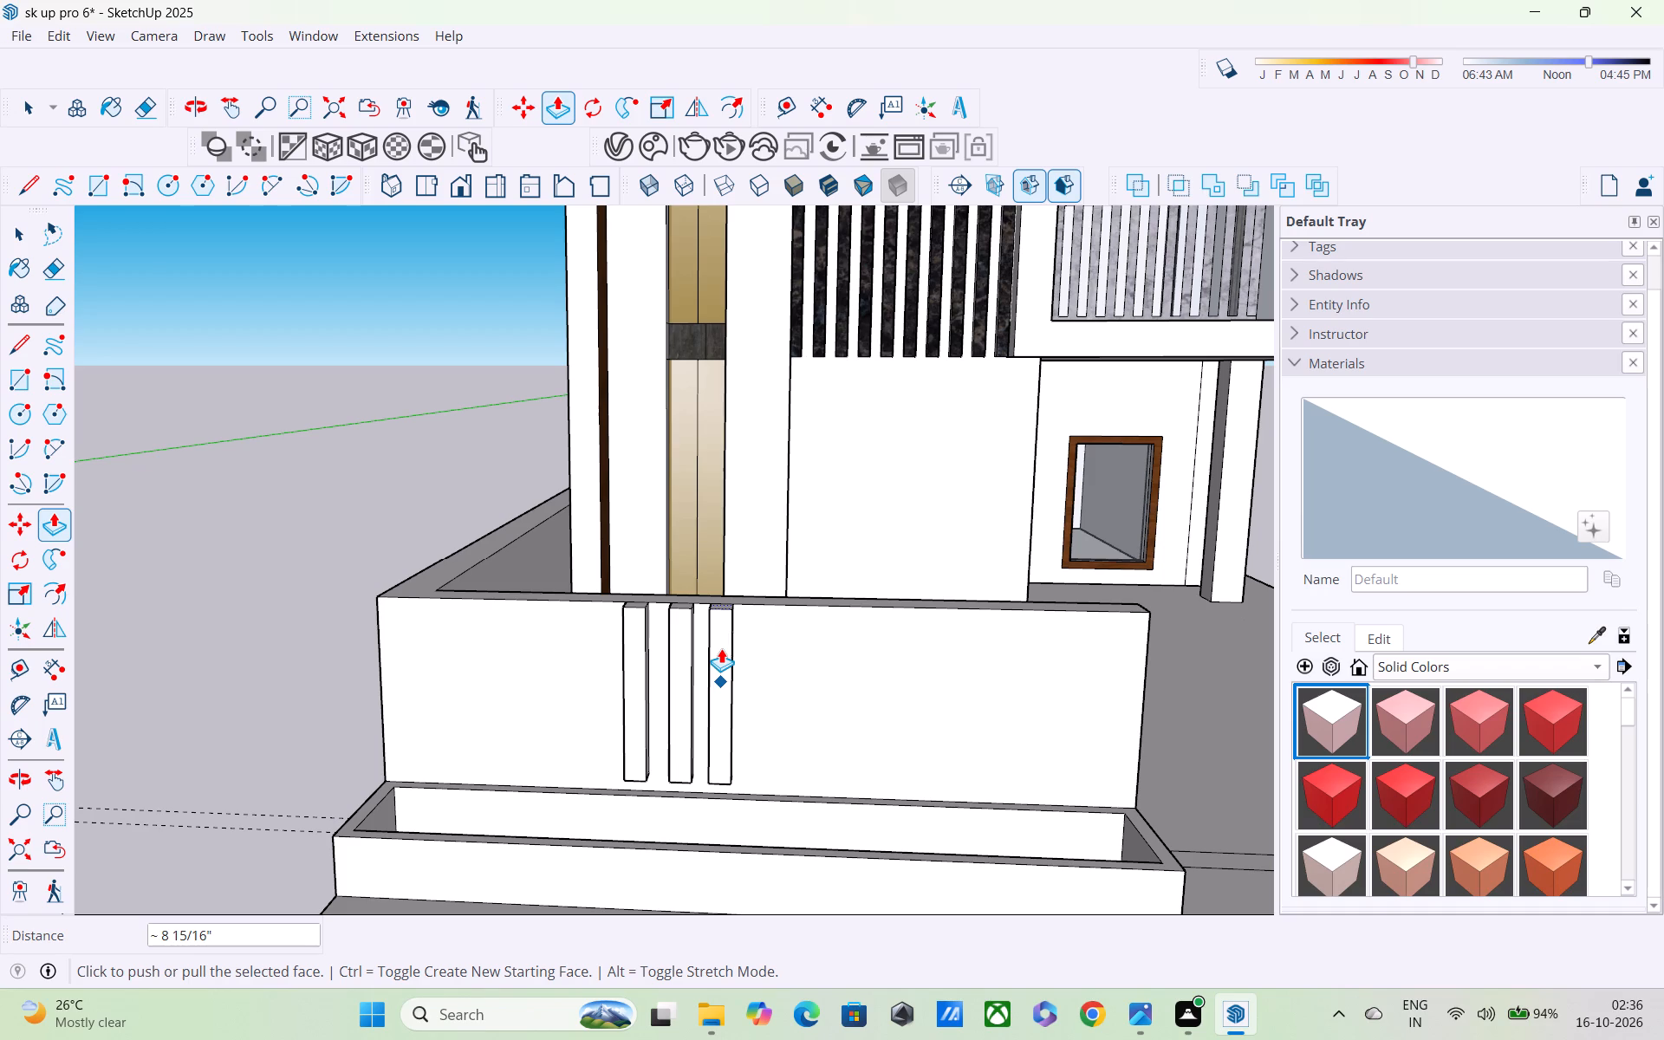
pyautogui.scroll(-3, 721, 648)
pyautogui.moveTo(723, 630); pyautogui.dragTo(800, 661, button='middle')
pyautogui.scroll(4, 842, 668)
pyautogui.moveTo(845, 653); pyautogui.dragTo(838, 629, button='middle')
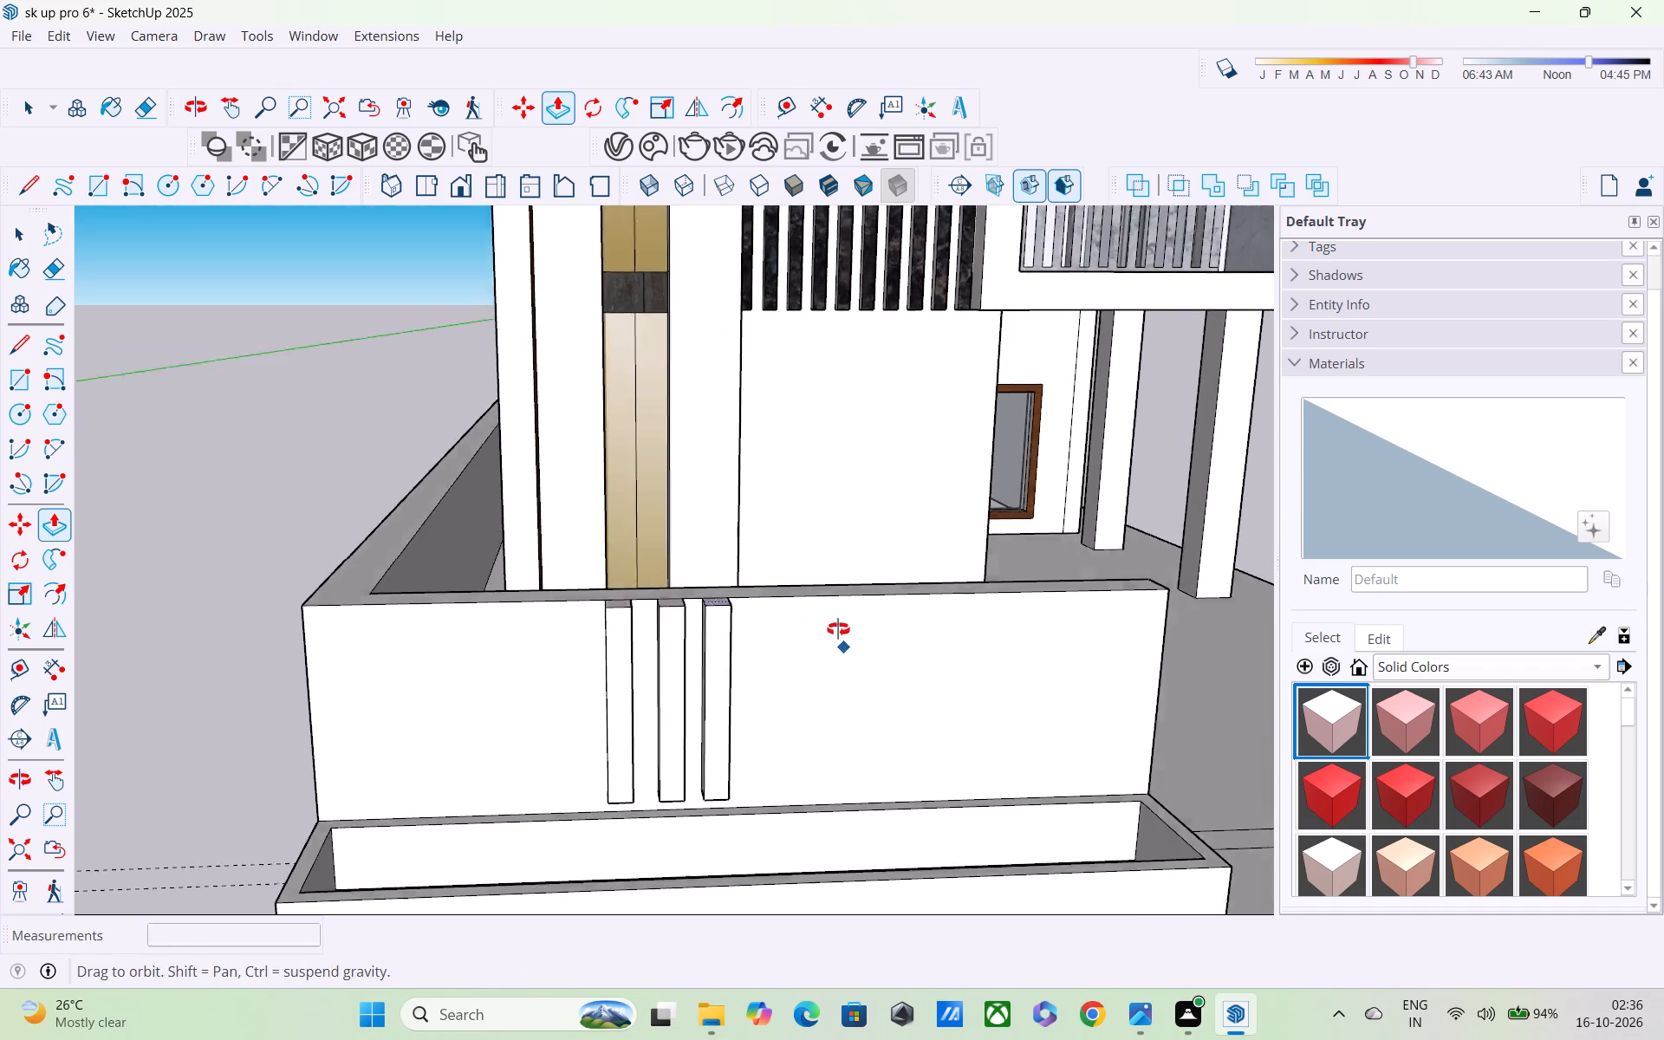
pyautogui.moveTo(838, 629); pyautogui.dragTo(815, 583, button='middle')
pyautogui.scroll(-2, 809, 586)
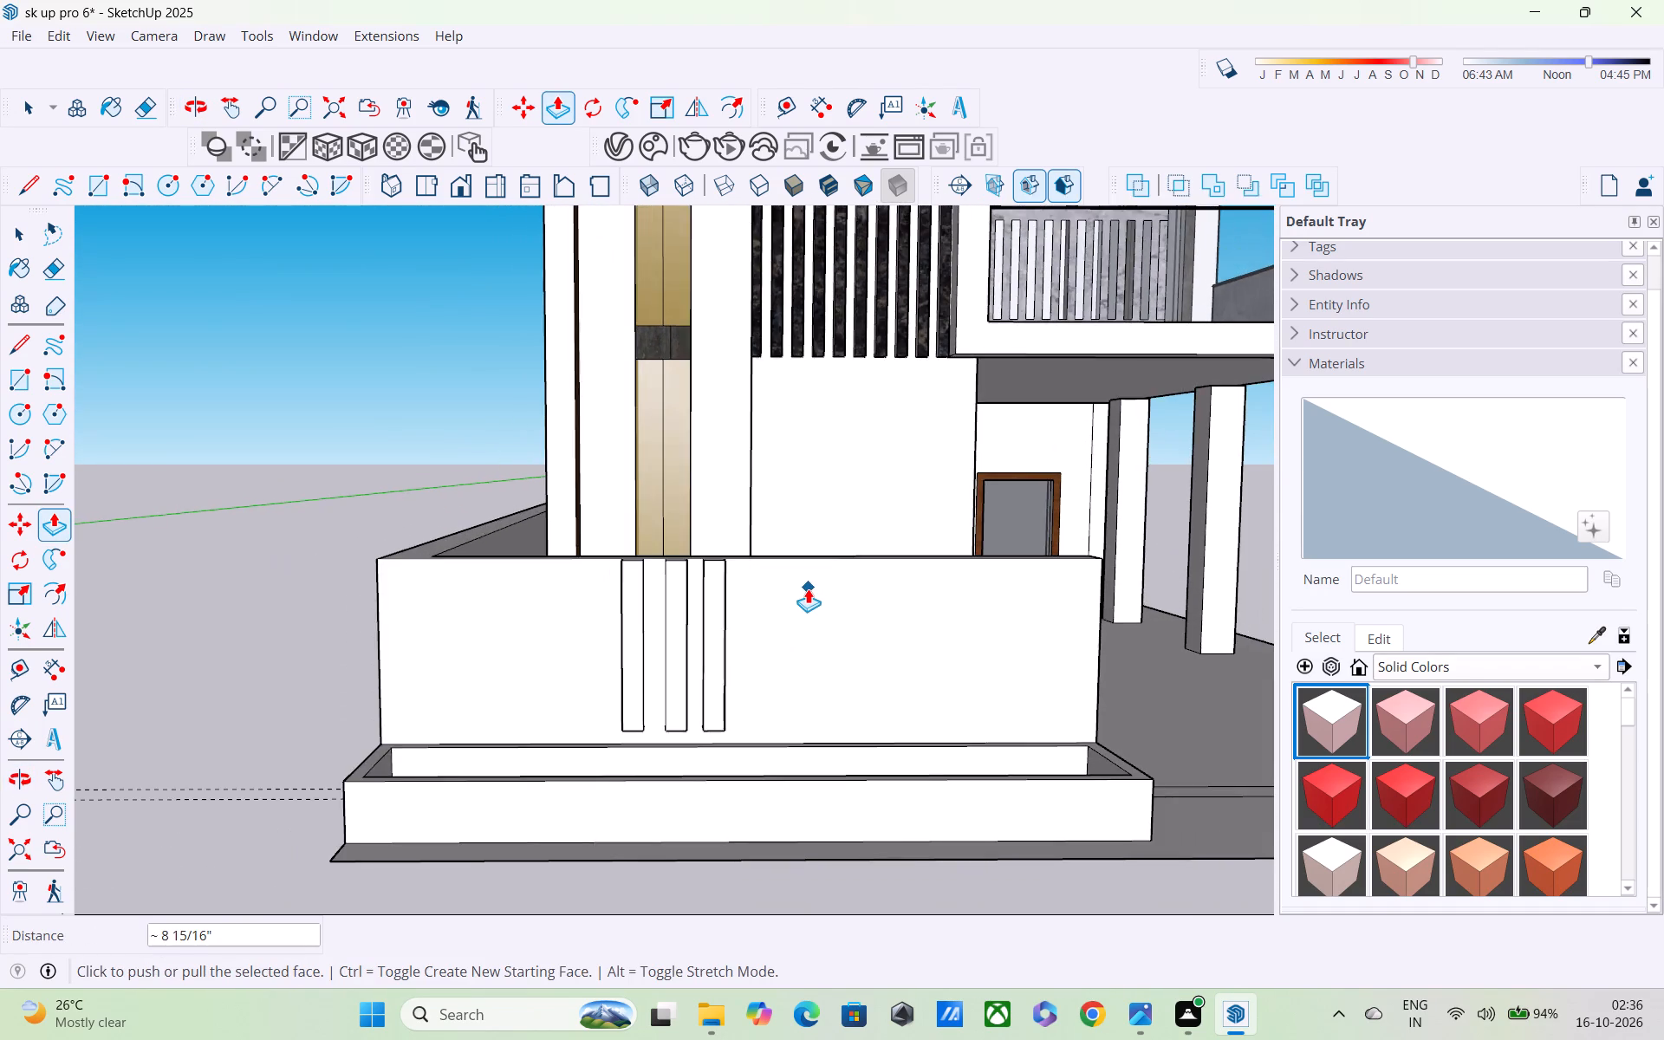
pyautogui.moveTo(808, 588); pyautogui.dragTo(767, 558, button='middle')
pyautogui.scroll(-3, 764, 558)
pyautogui.press('r')
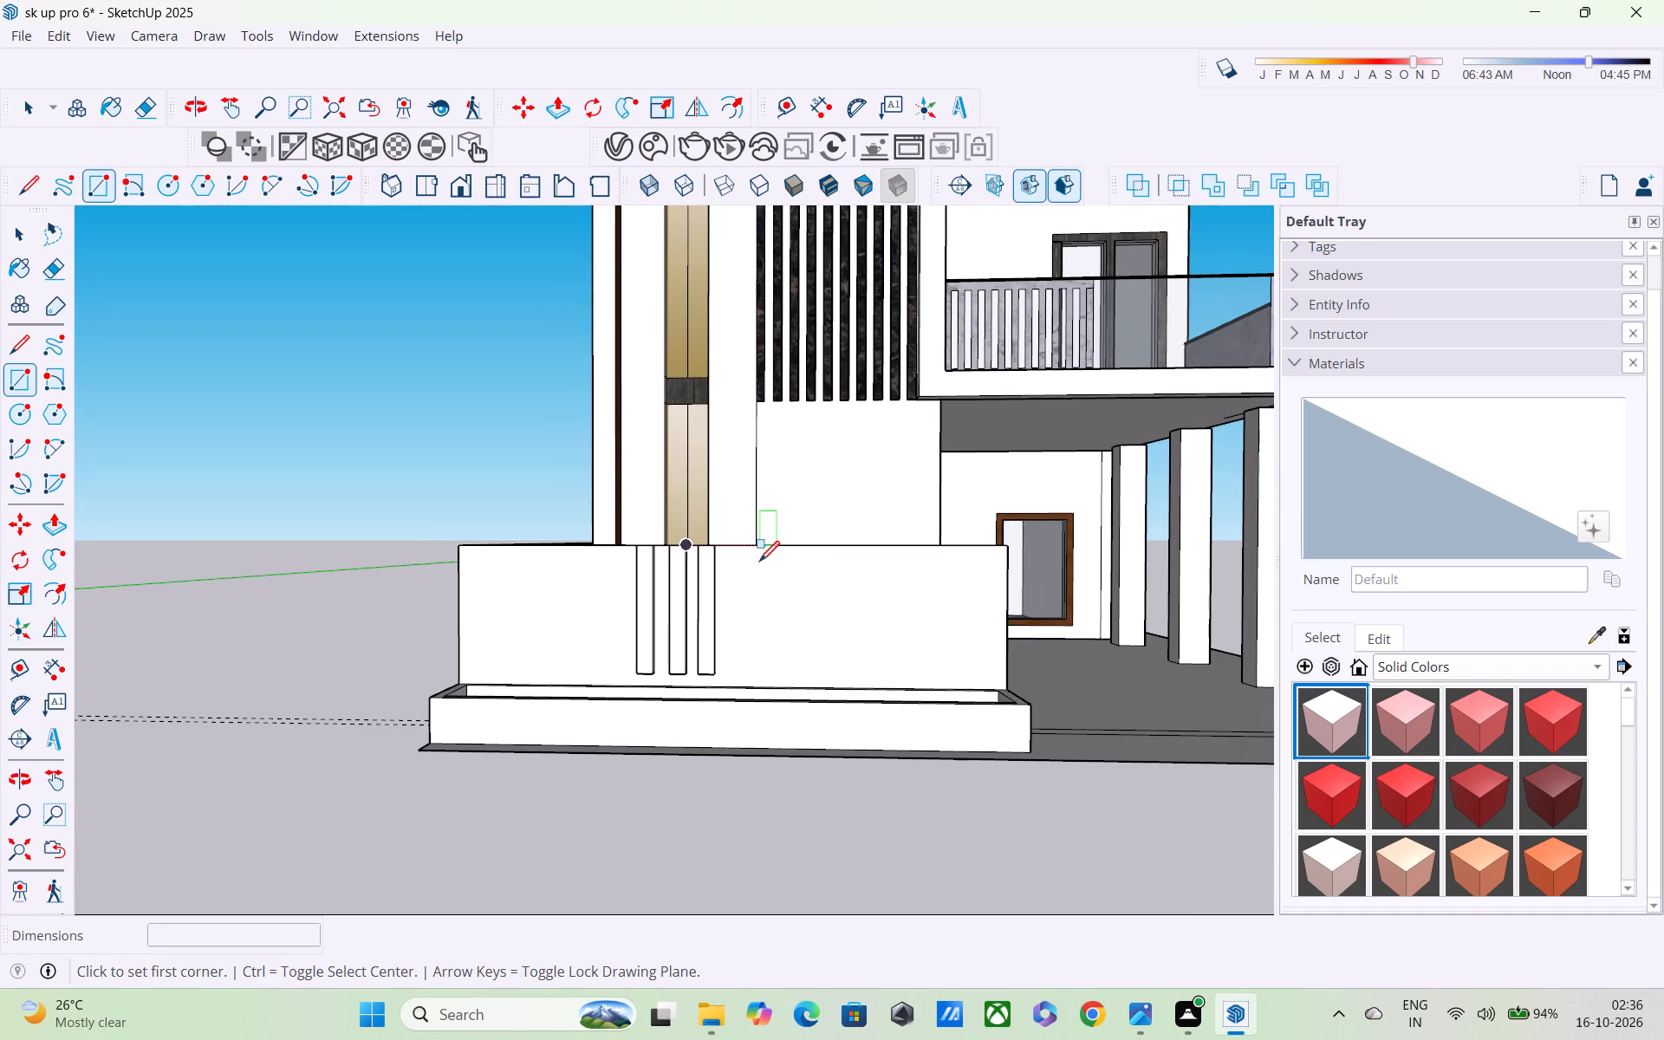
pyautogui.scroll(7, 804, 573)
pyautogui.click(803, 554)
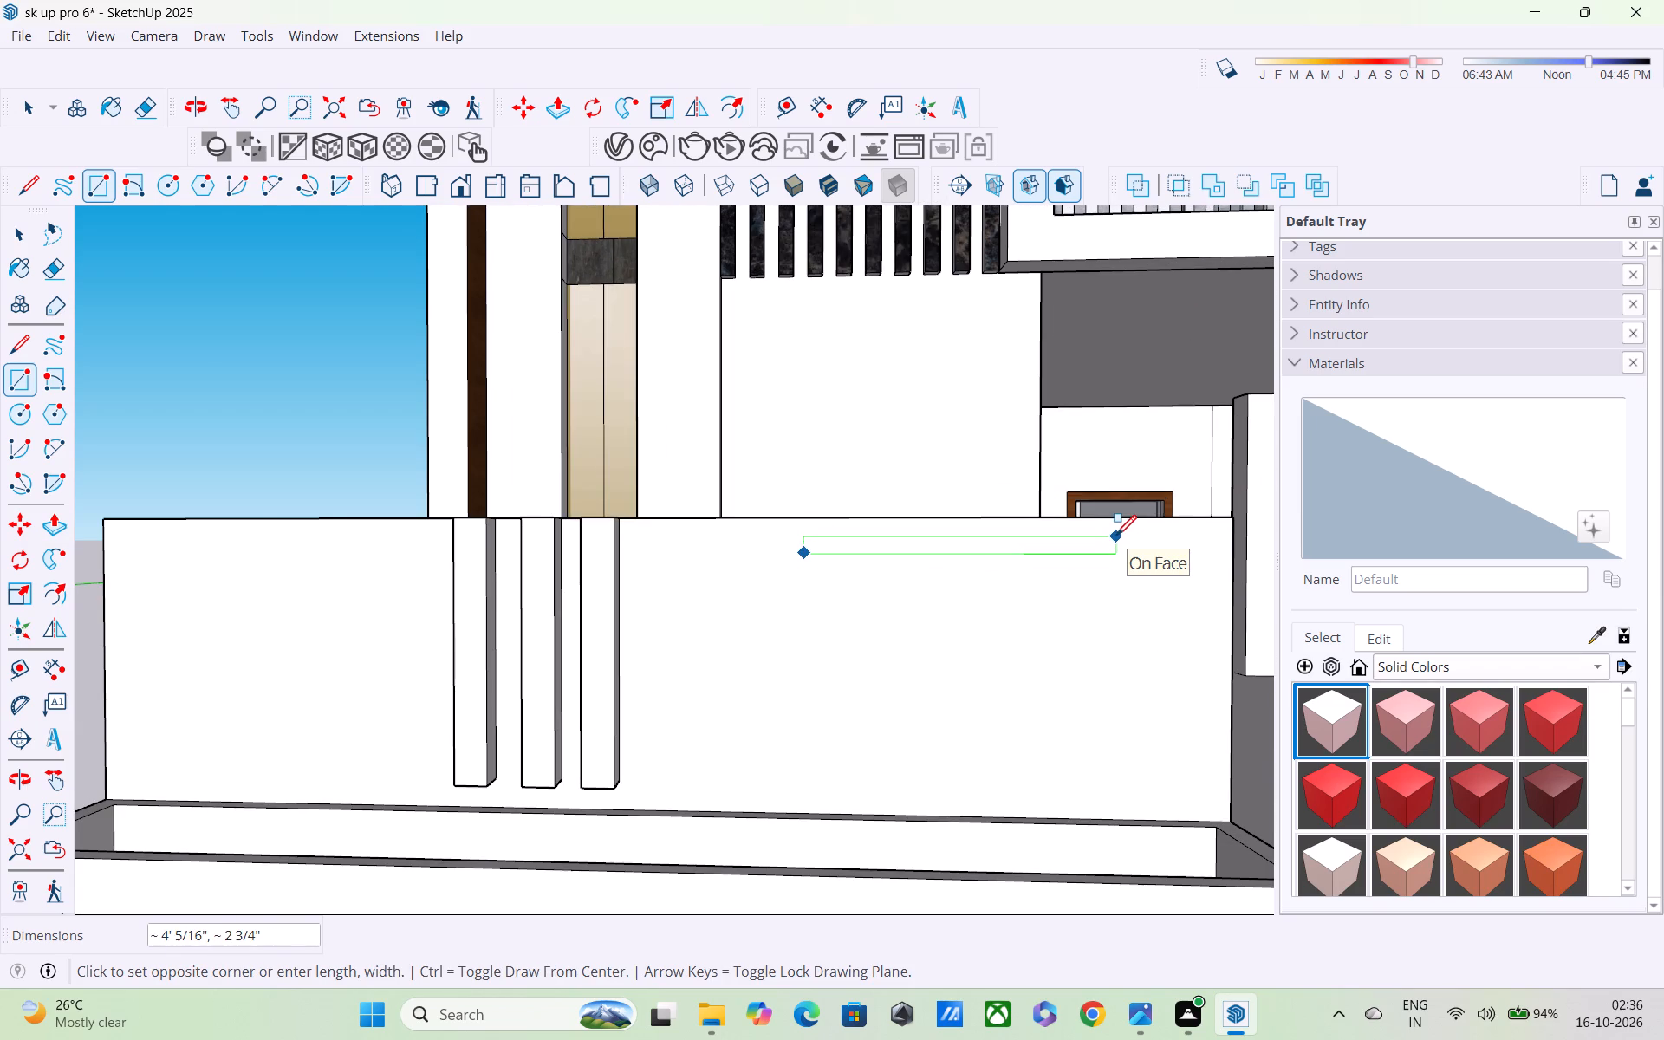
pyautogui.scroll(-3, 1116, 537)
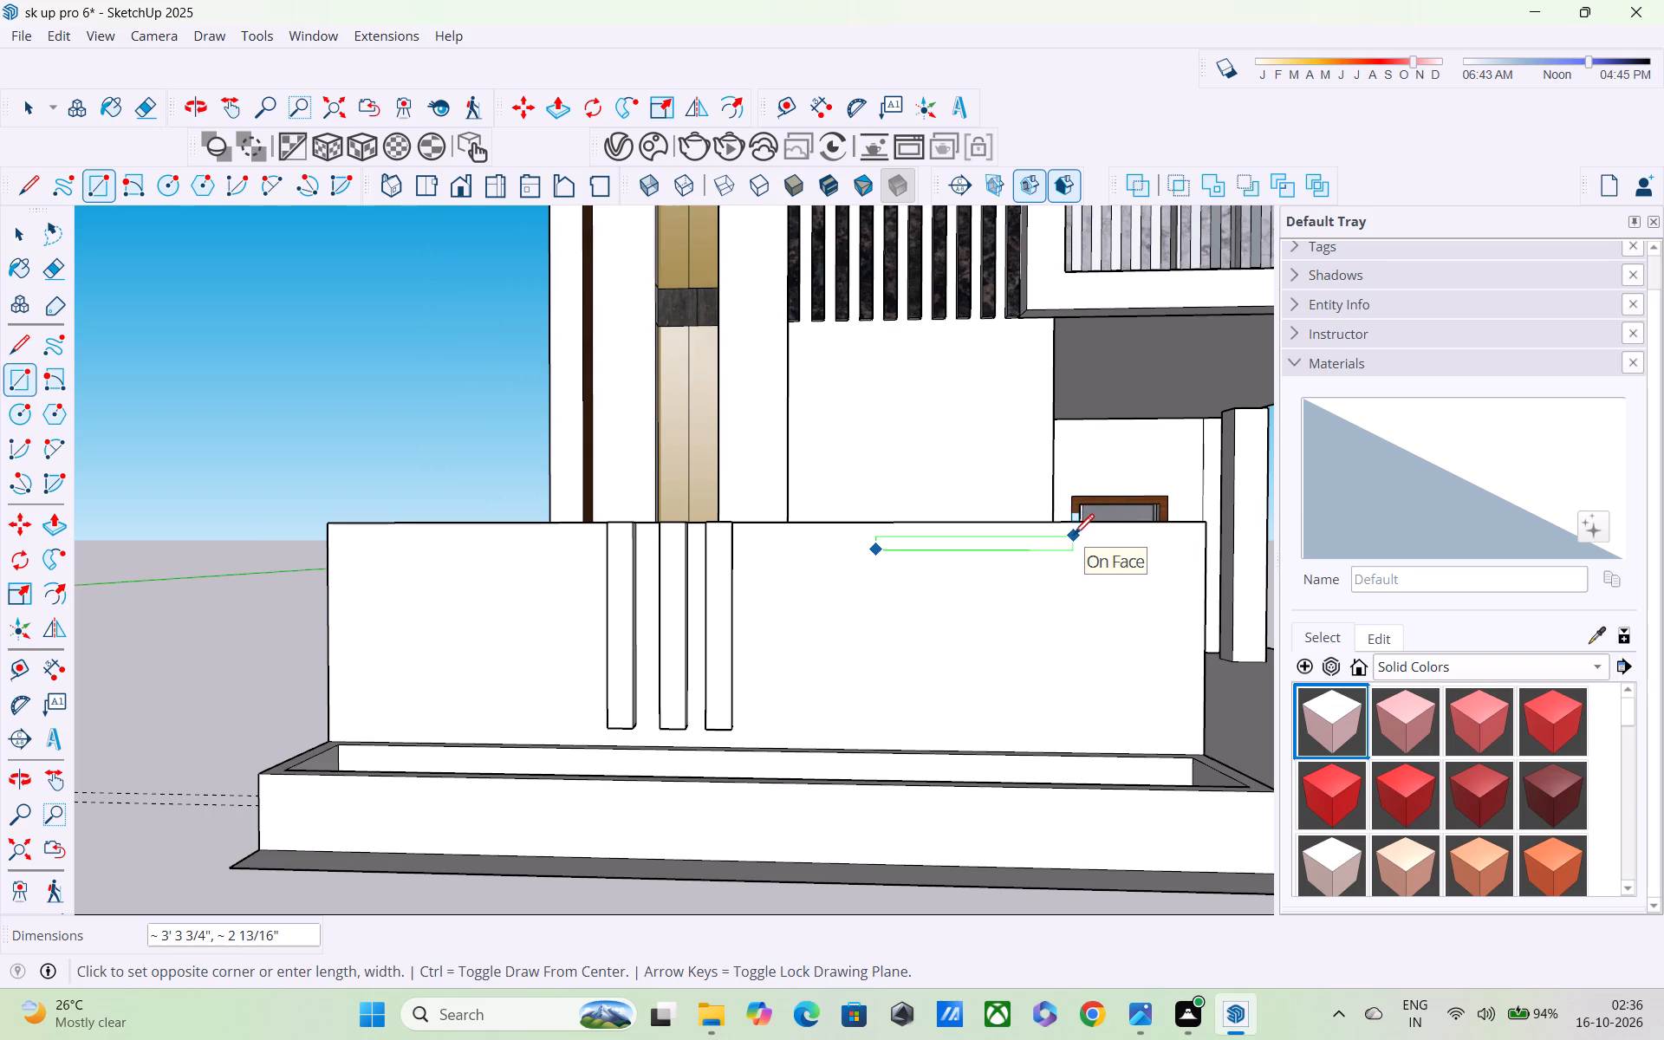
pyautogui.click(1055, 536)
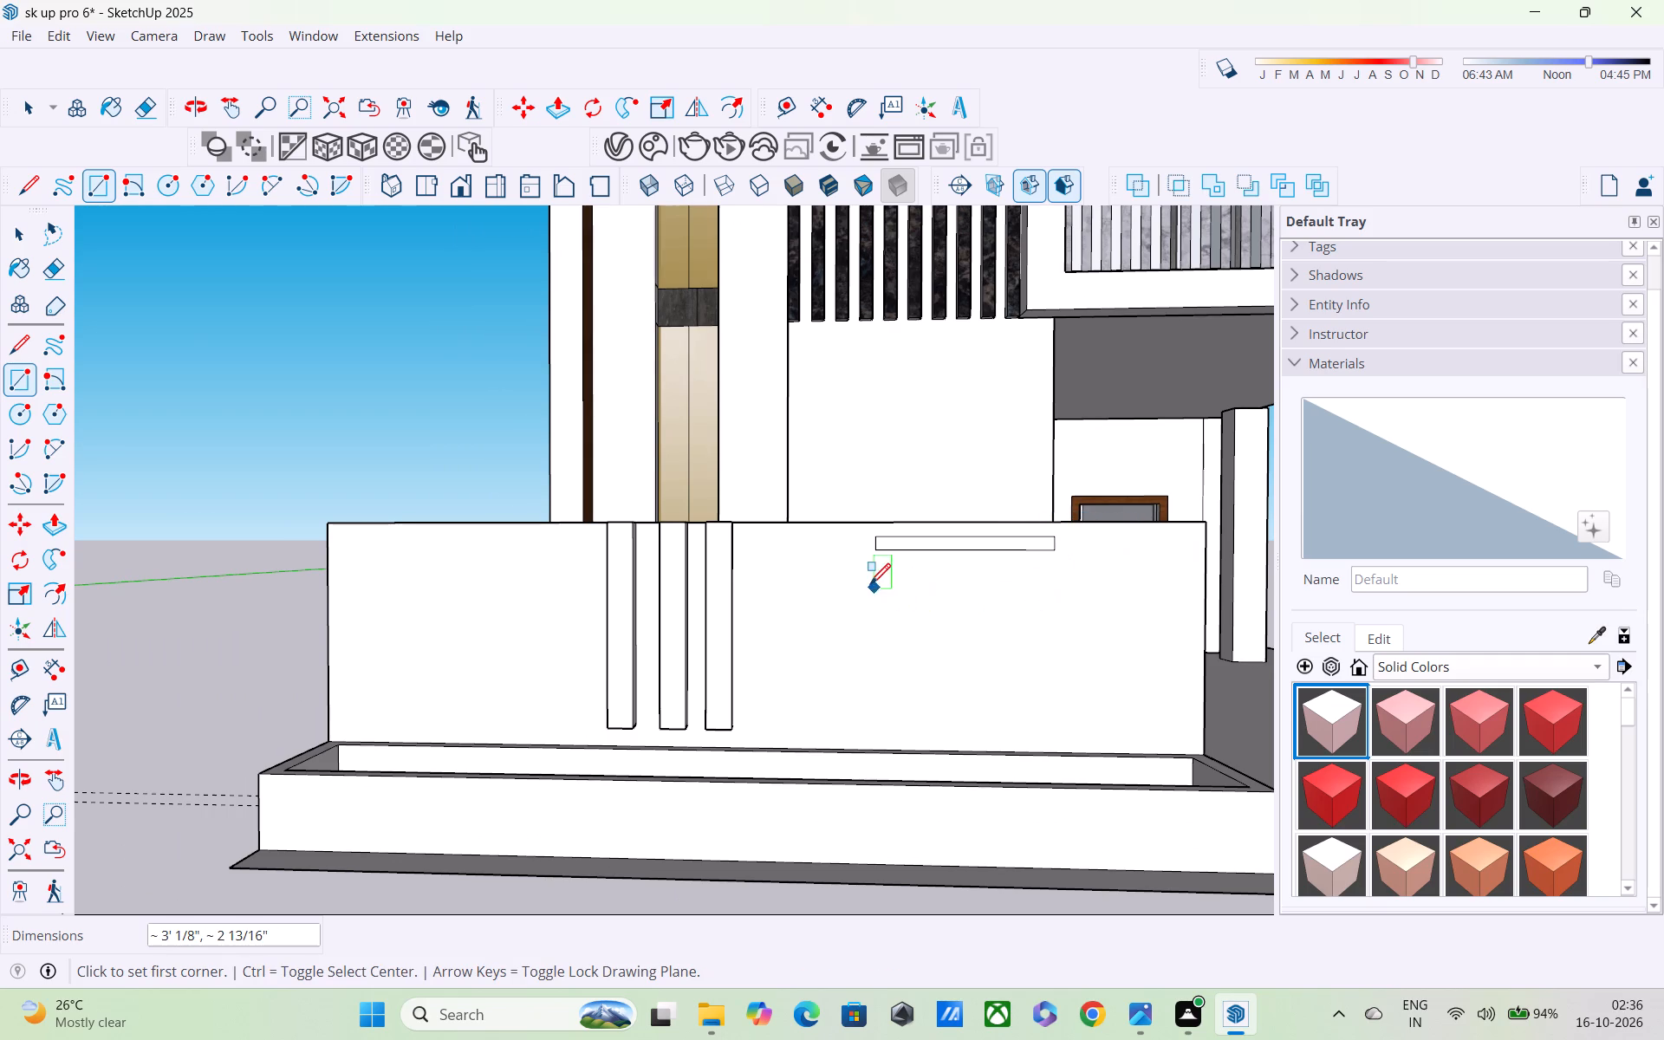
# Draw a second, longer horizontal rectangle about 3' 10" by 2 5/16" just below the first on the front wall.
pyautogui.scroll(1, 844, 560)
pyautogui.scroll(-4, 840, 566)
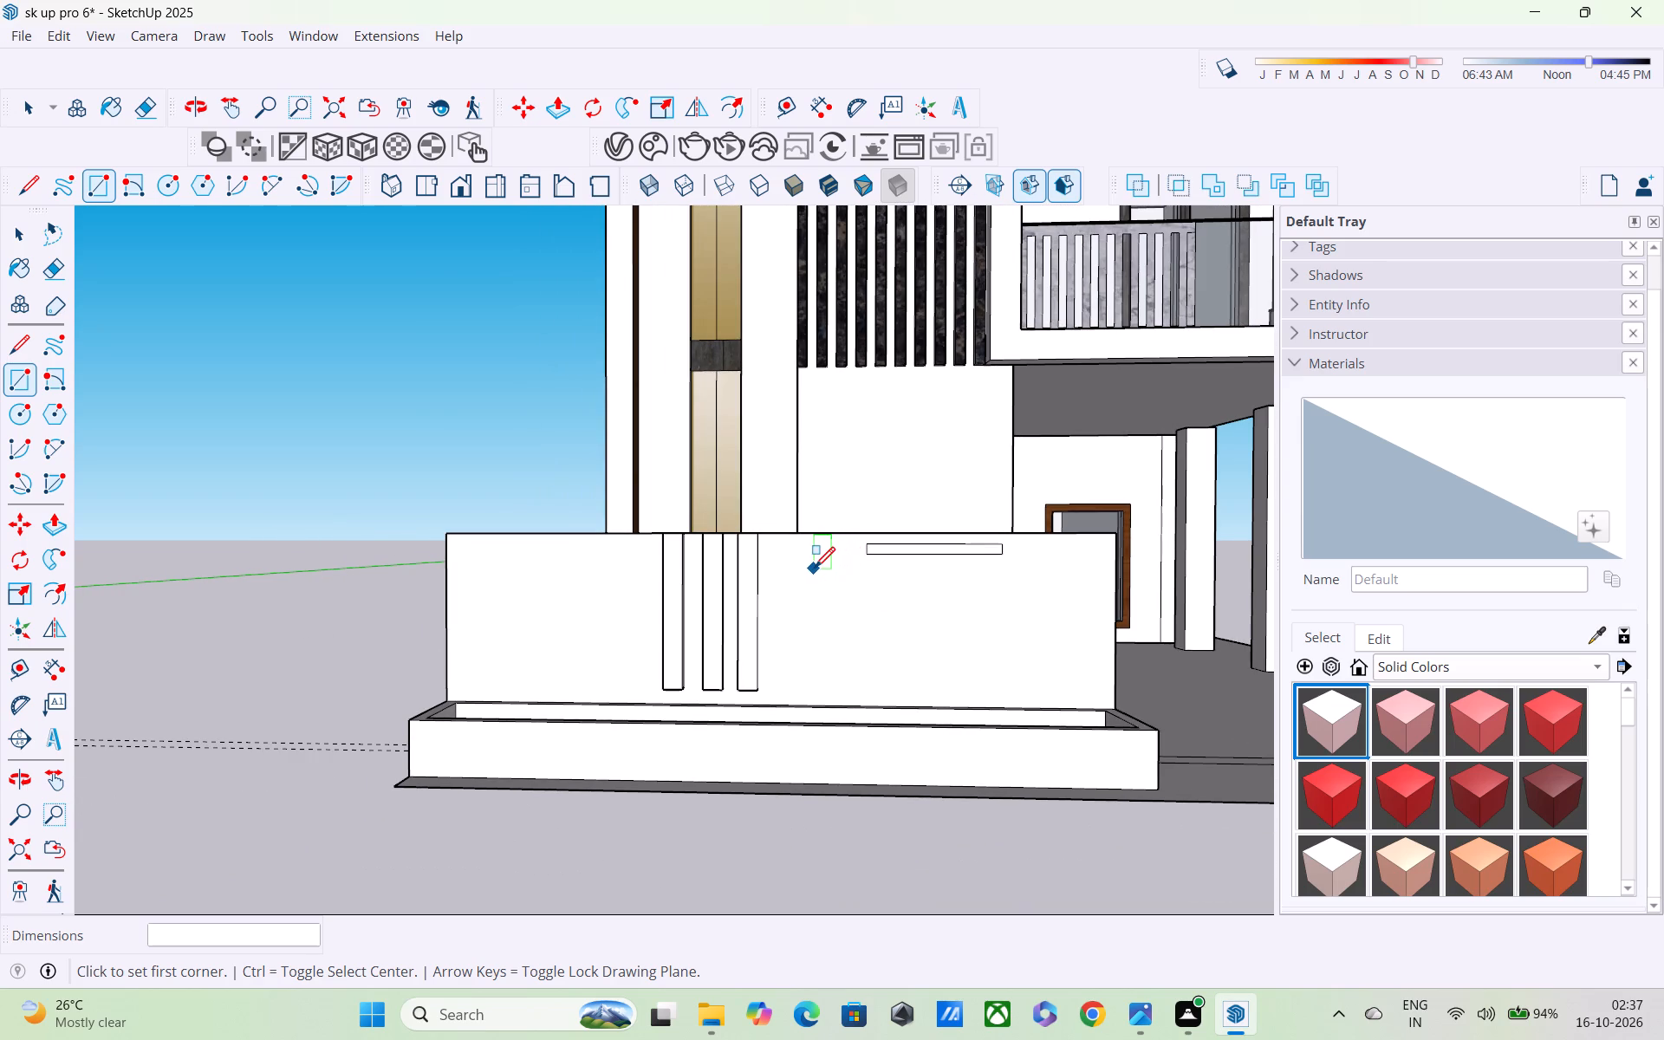
pyautogui.click(815, 569)
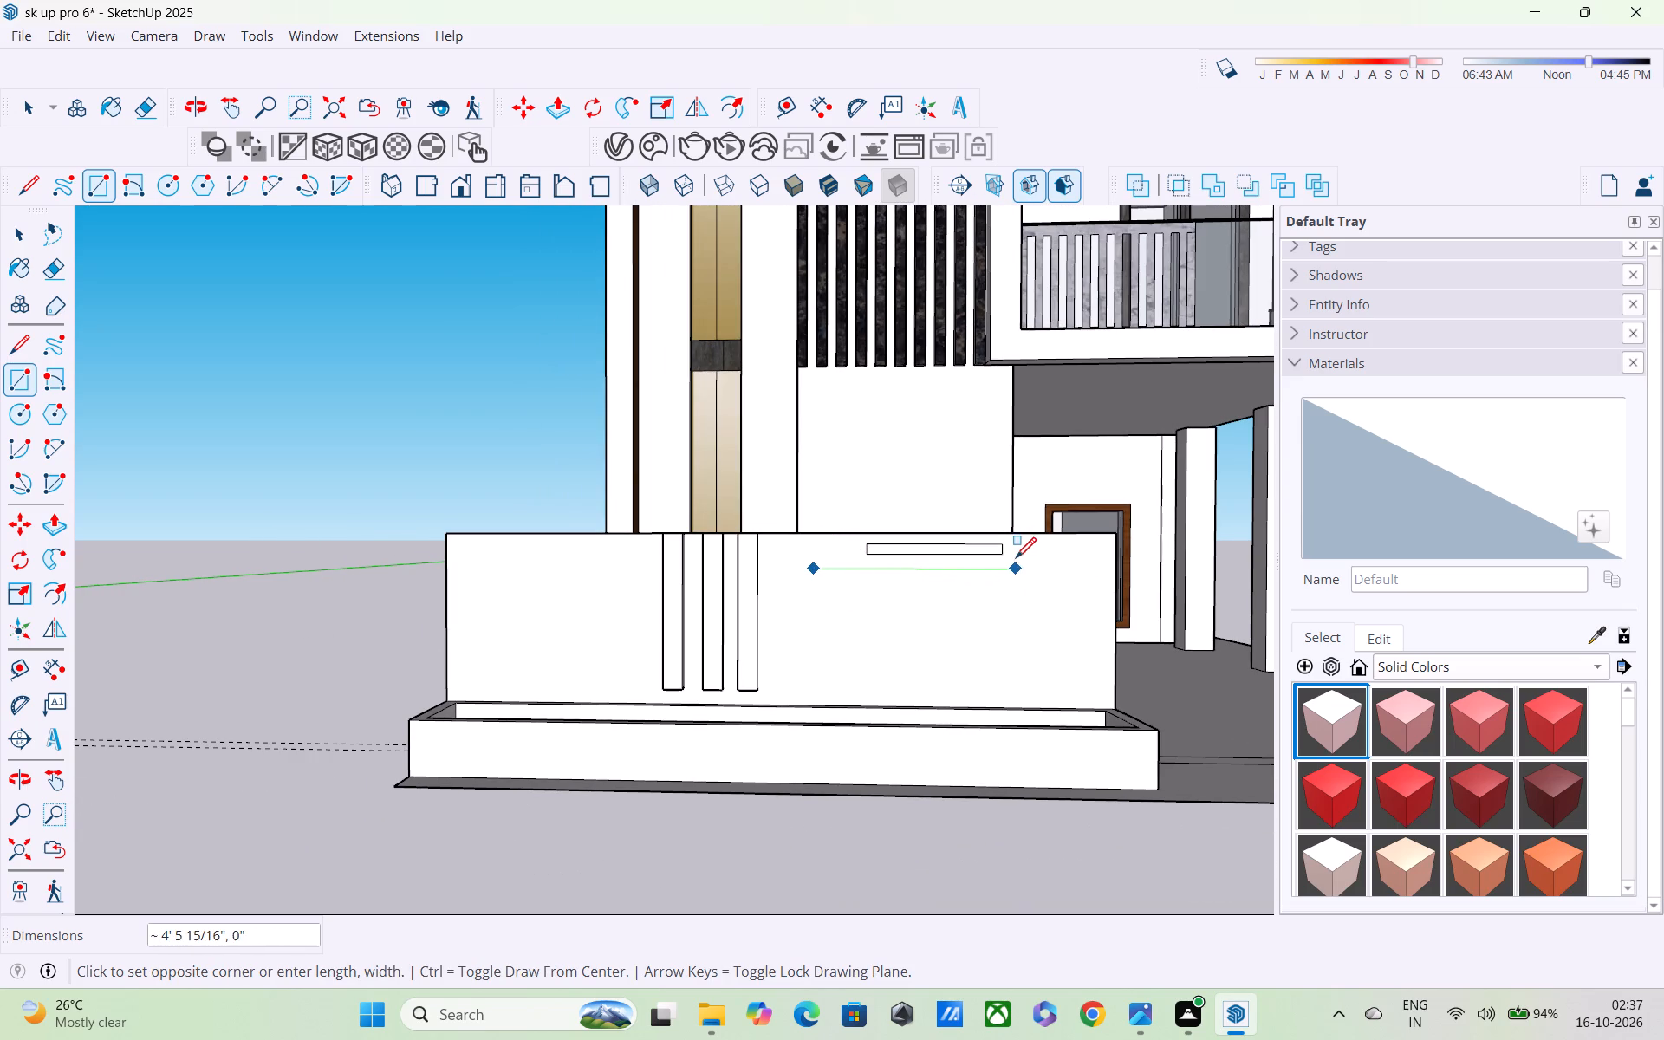
pyautogui.press('Escape')
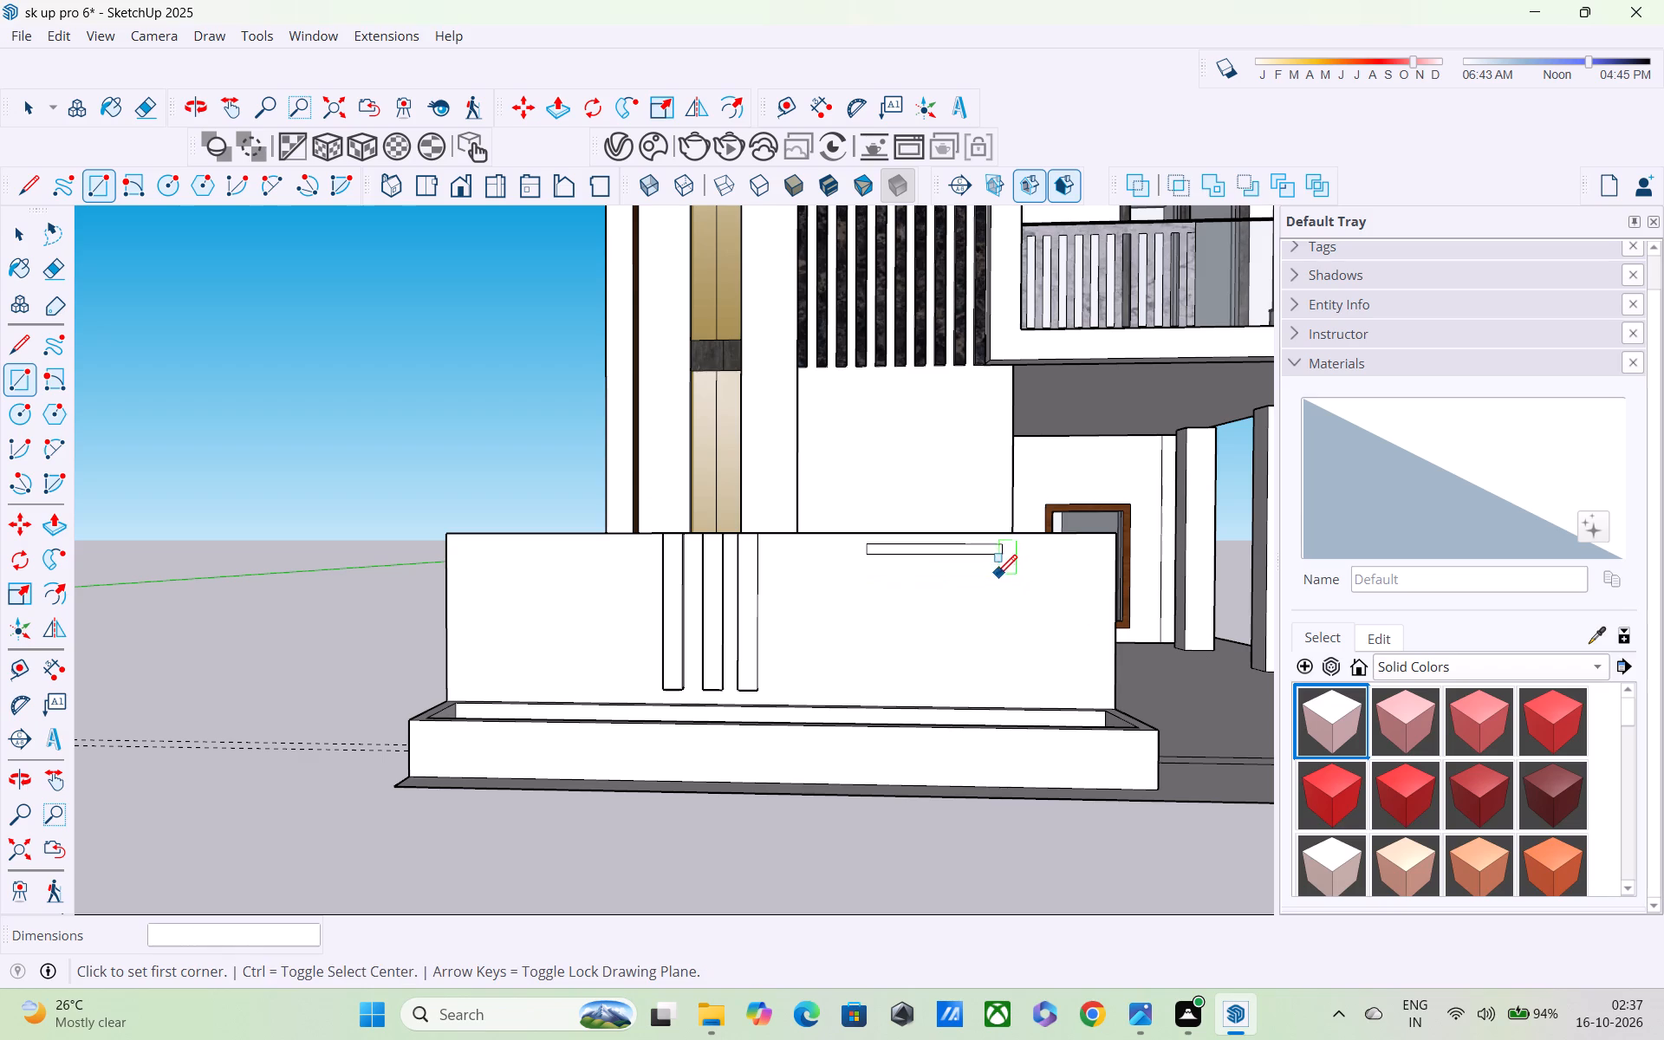
pyautogui.scroll(6, 890, 570)
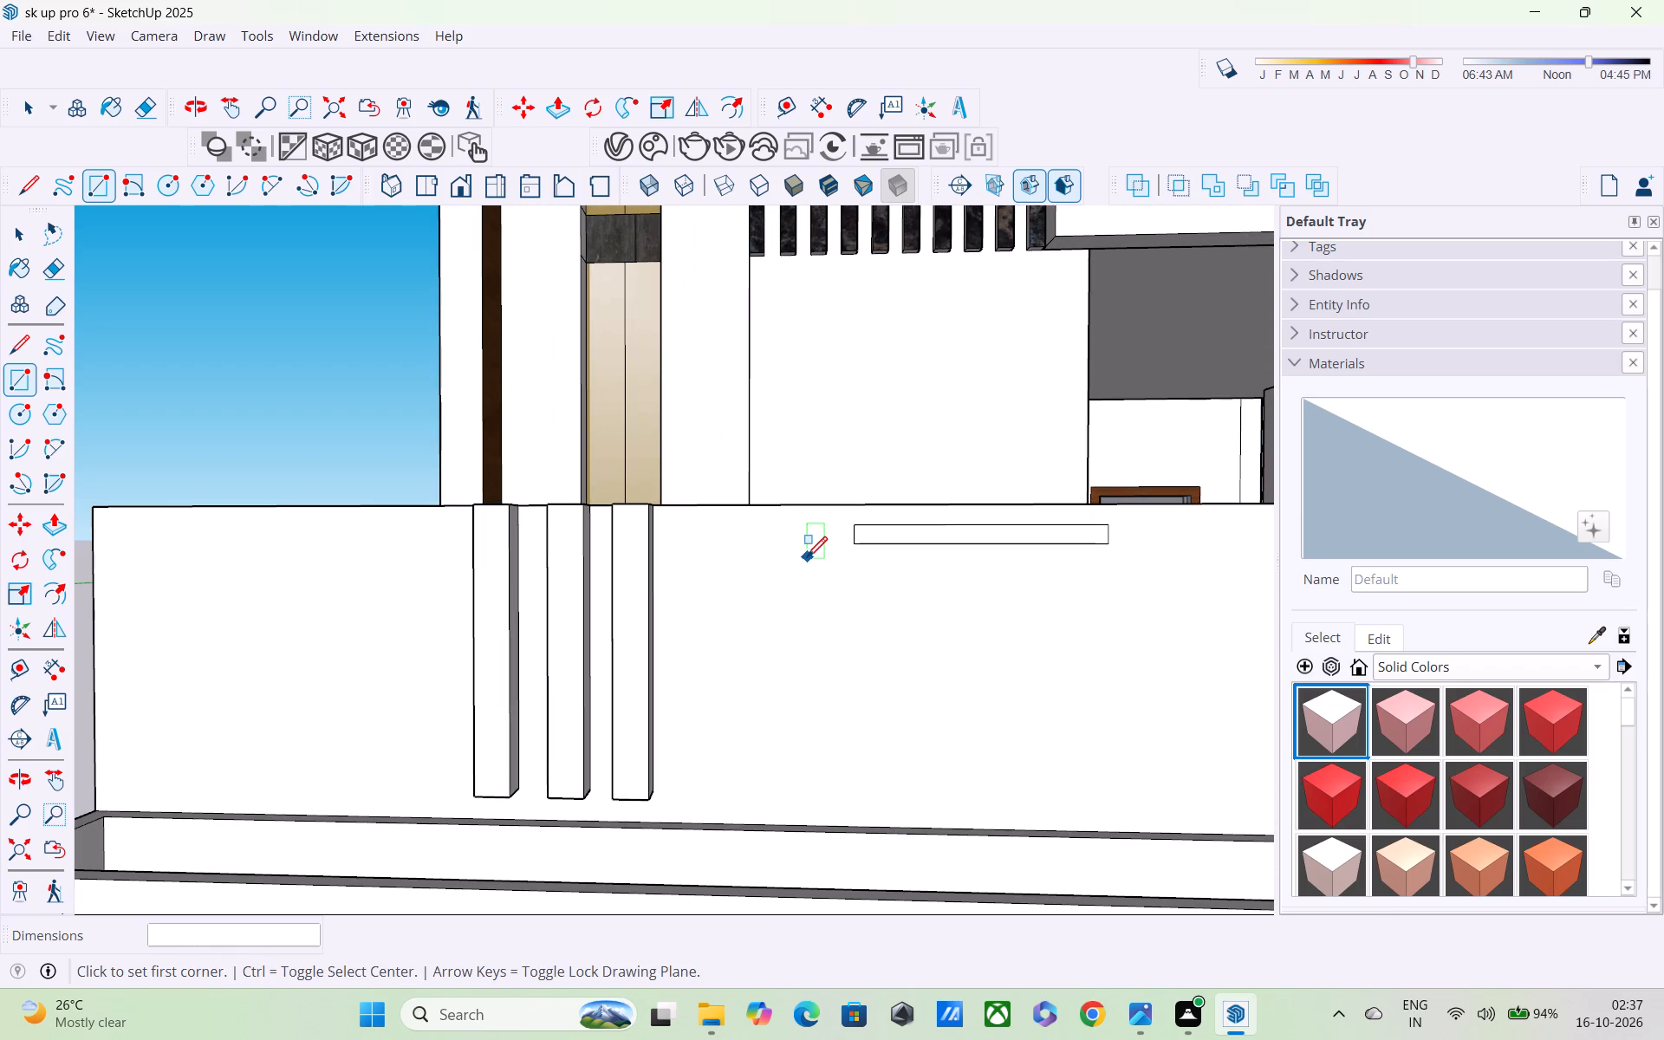
pyautogui.click(786, 560)
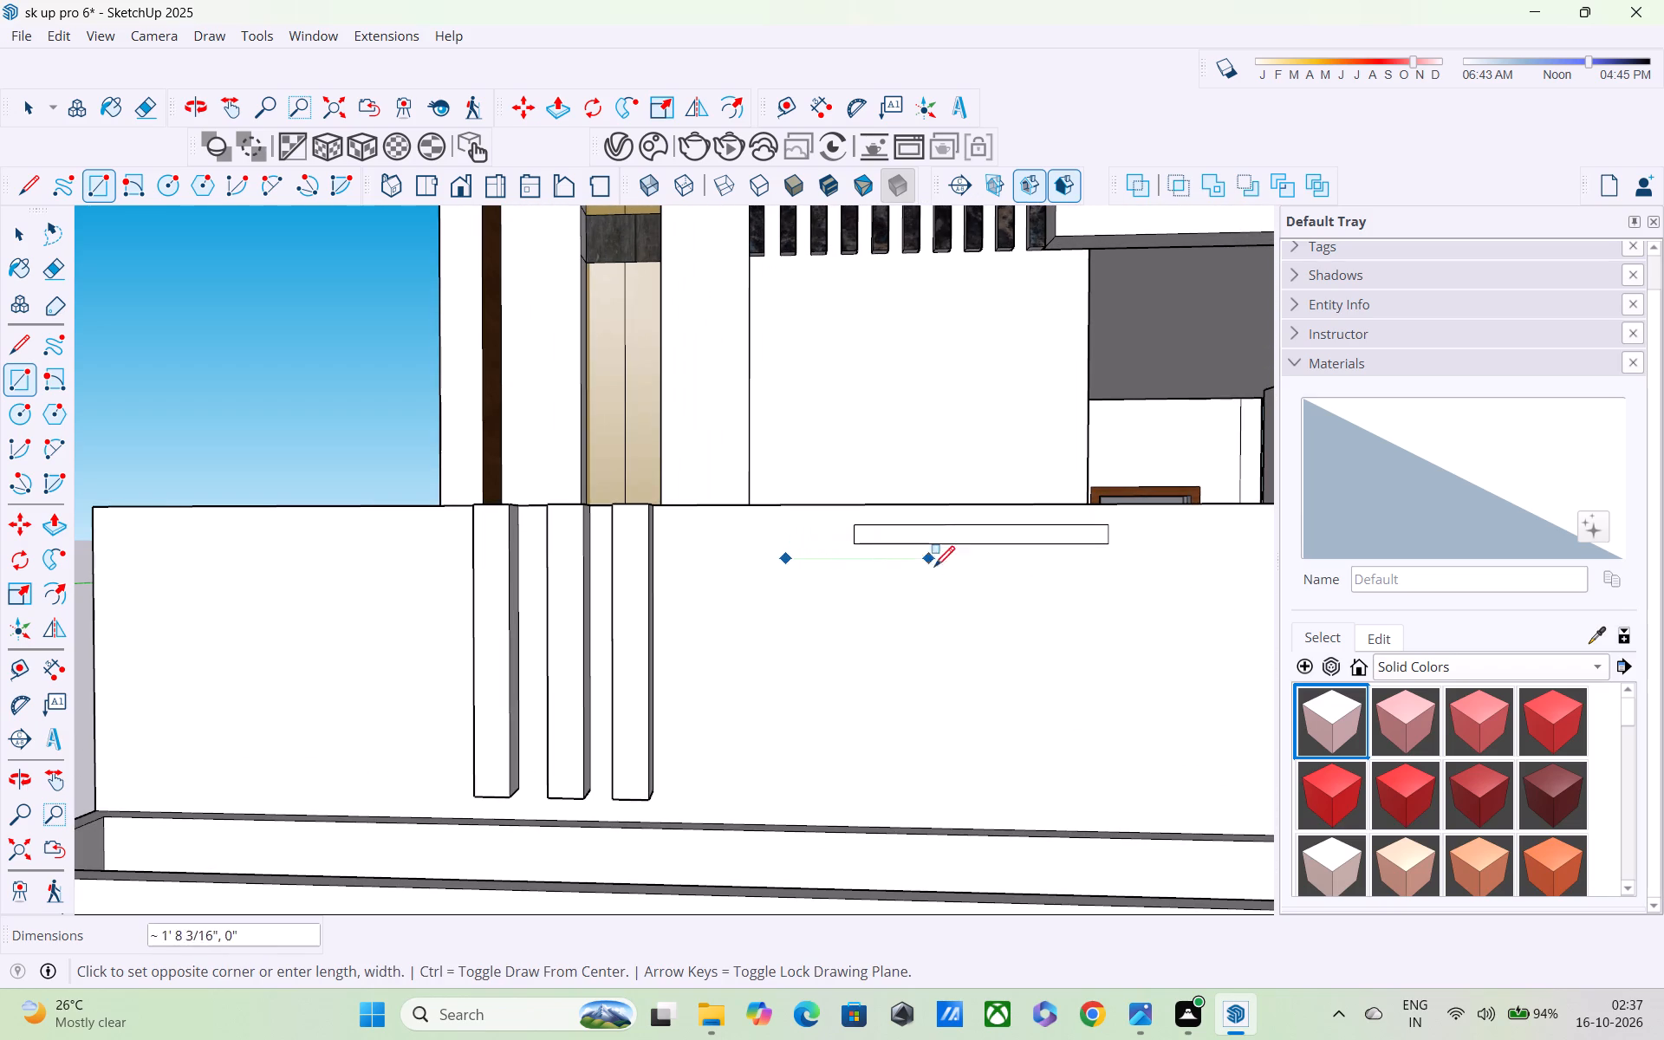
pyautogui.click(1113, 575)
# Draw a third horizontal rectangle about 3' 10 3/4" by 2" below the second one on the front wall.
pyautogui.scroll(-1, 970, 601)
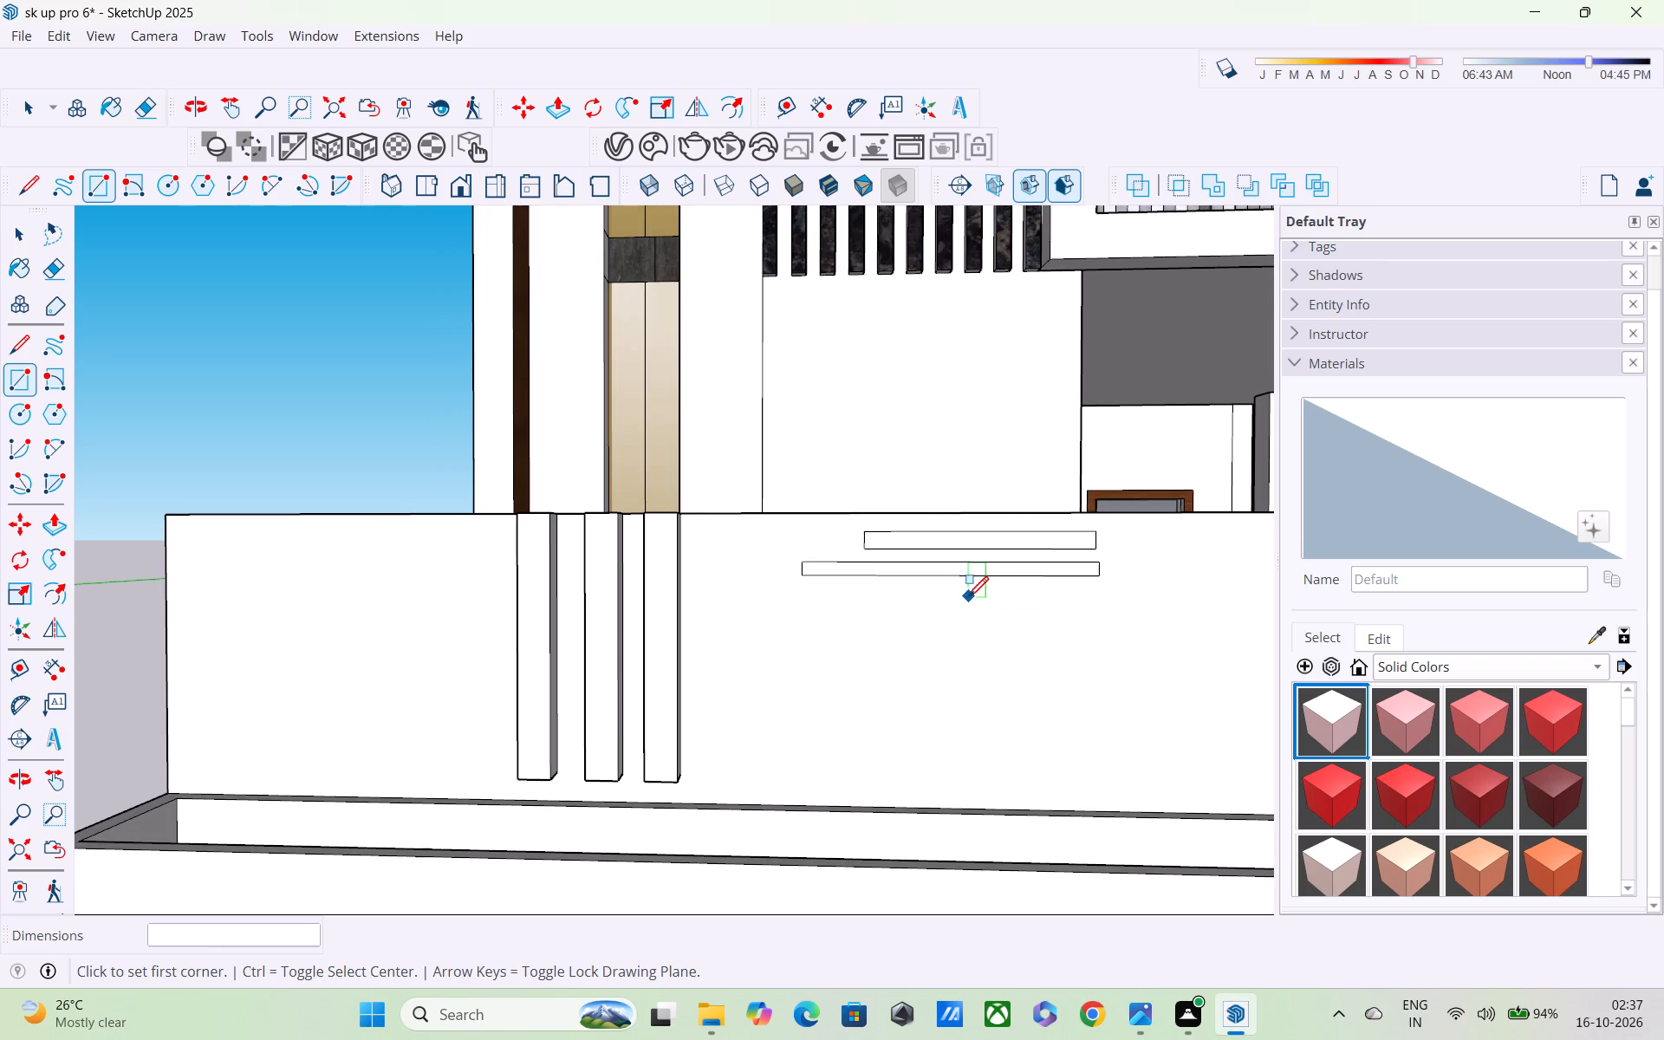
pyautogui.scroll(-2, 963, 597)
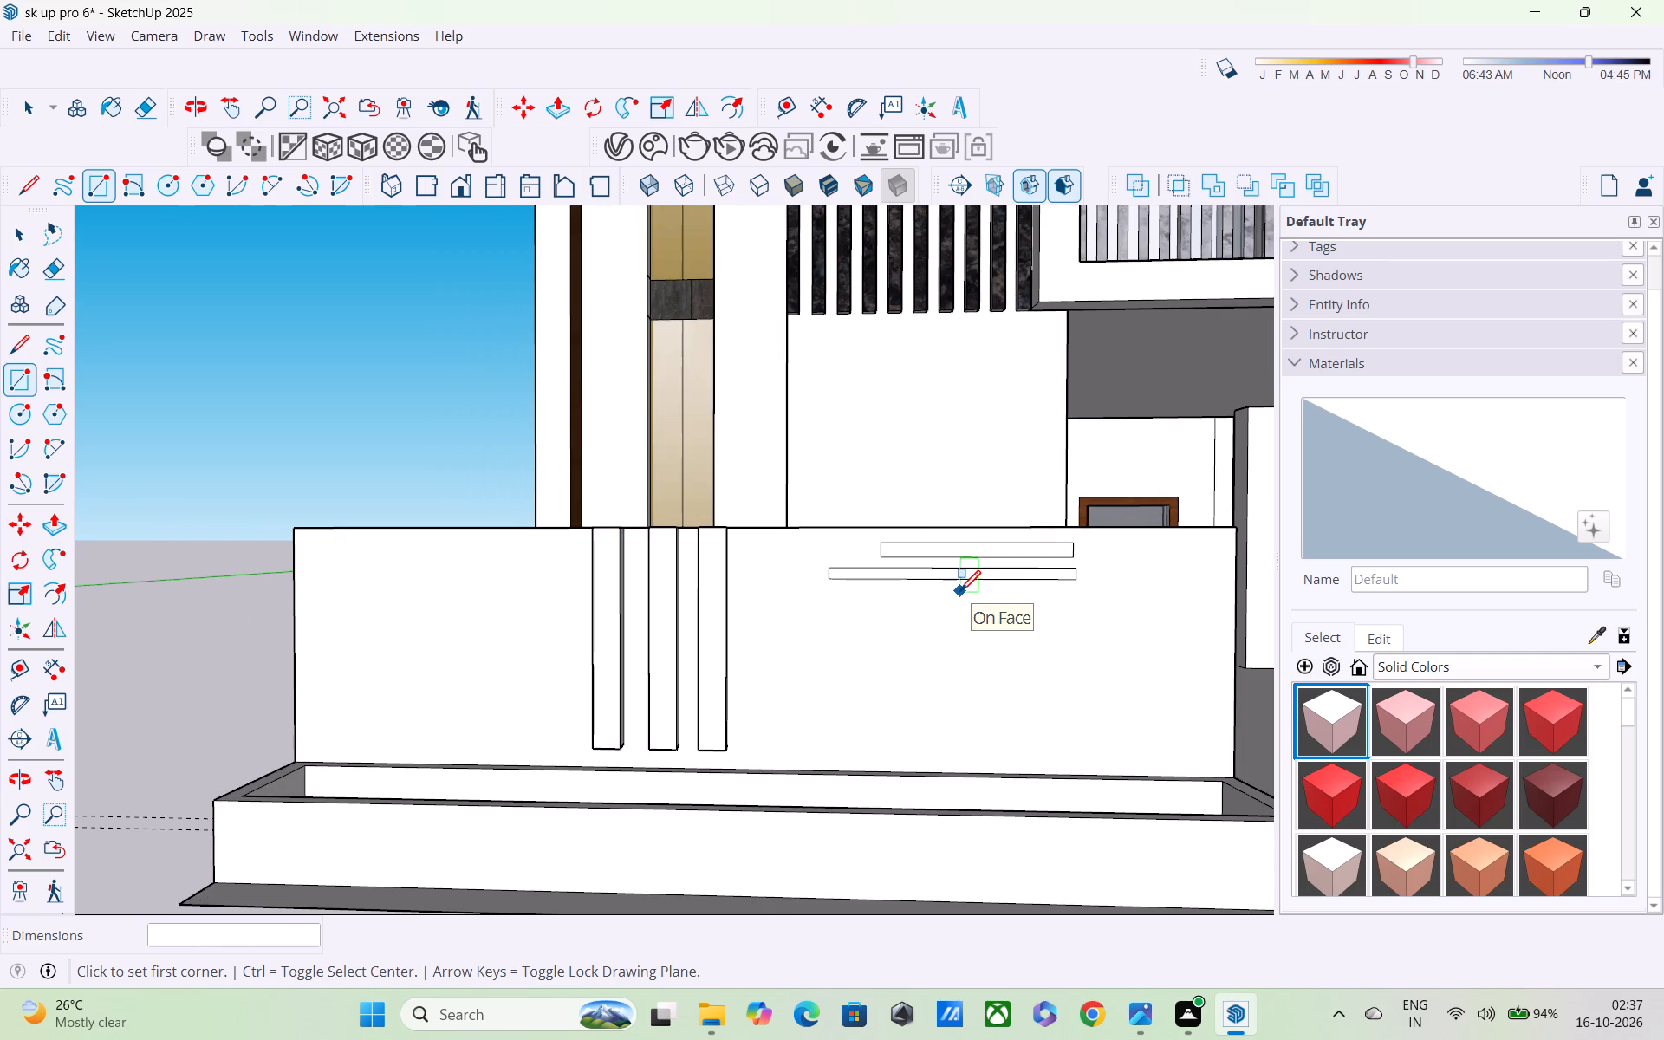
pyautogui.scroll(2, 844, 591)
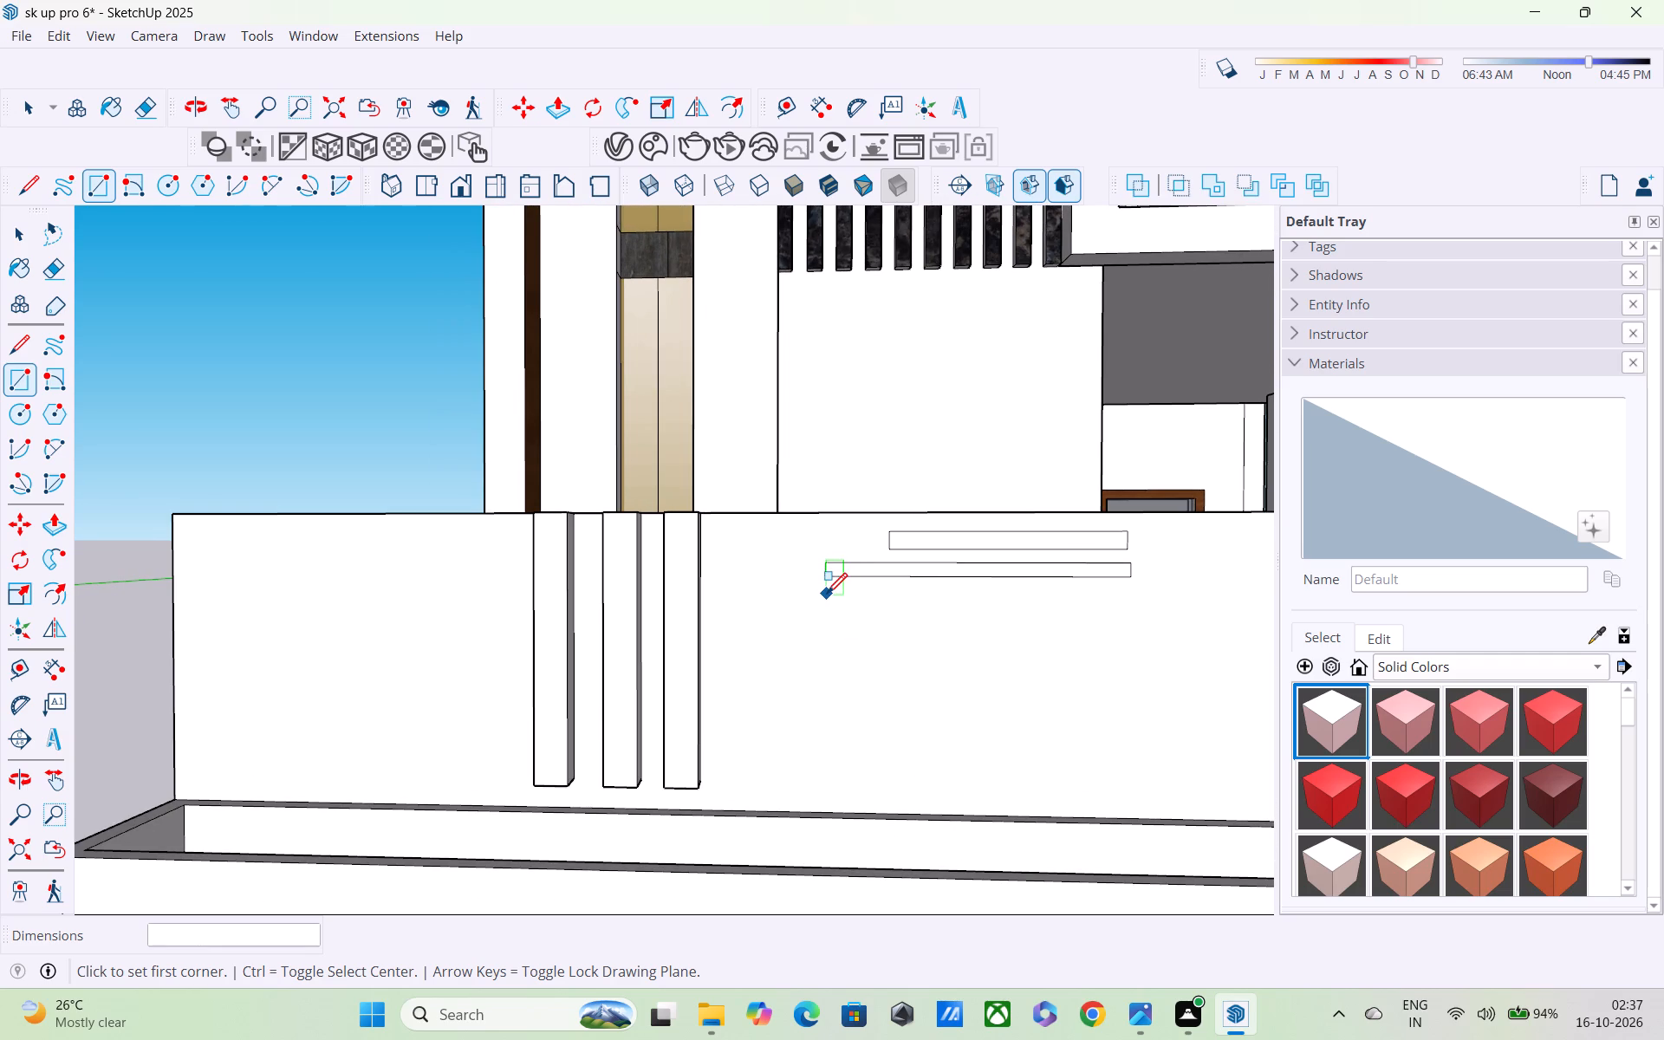
pyautogui.click(823, 594)
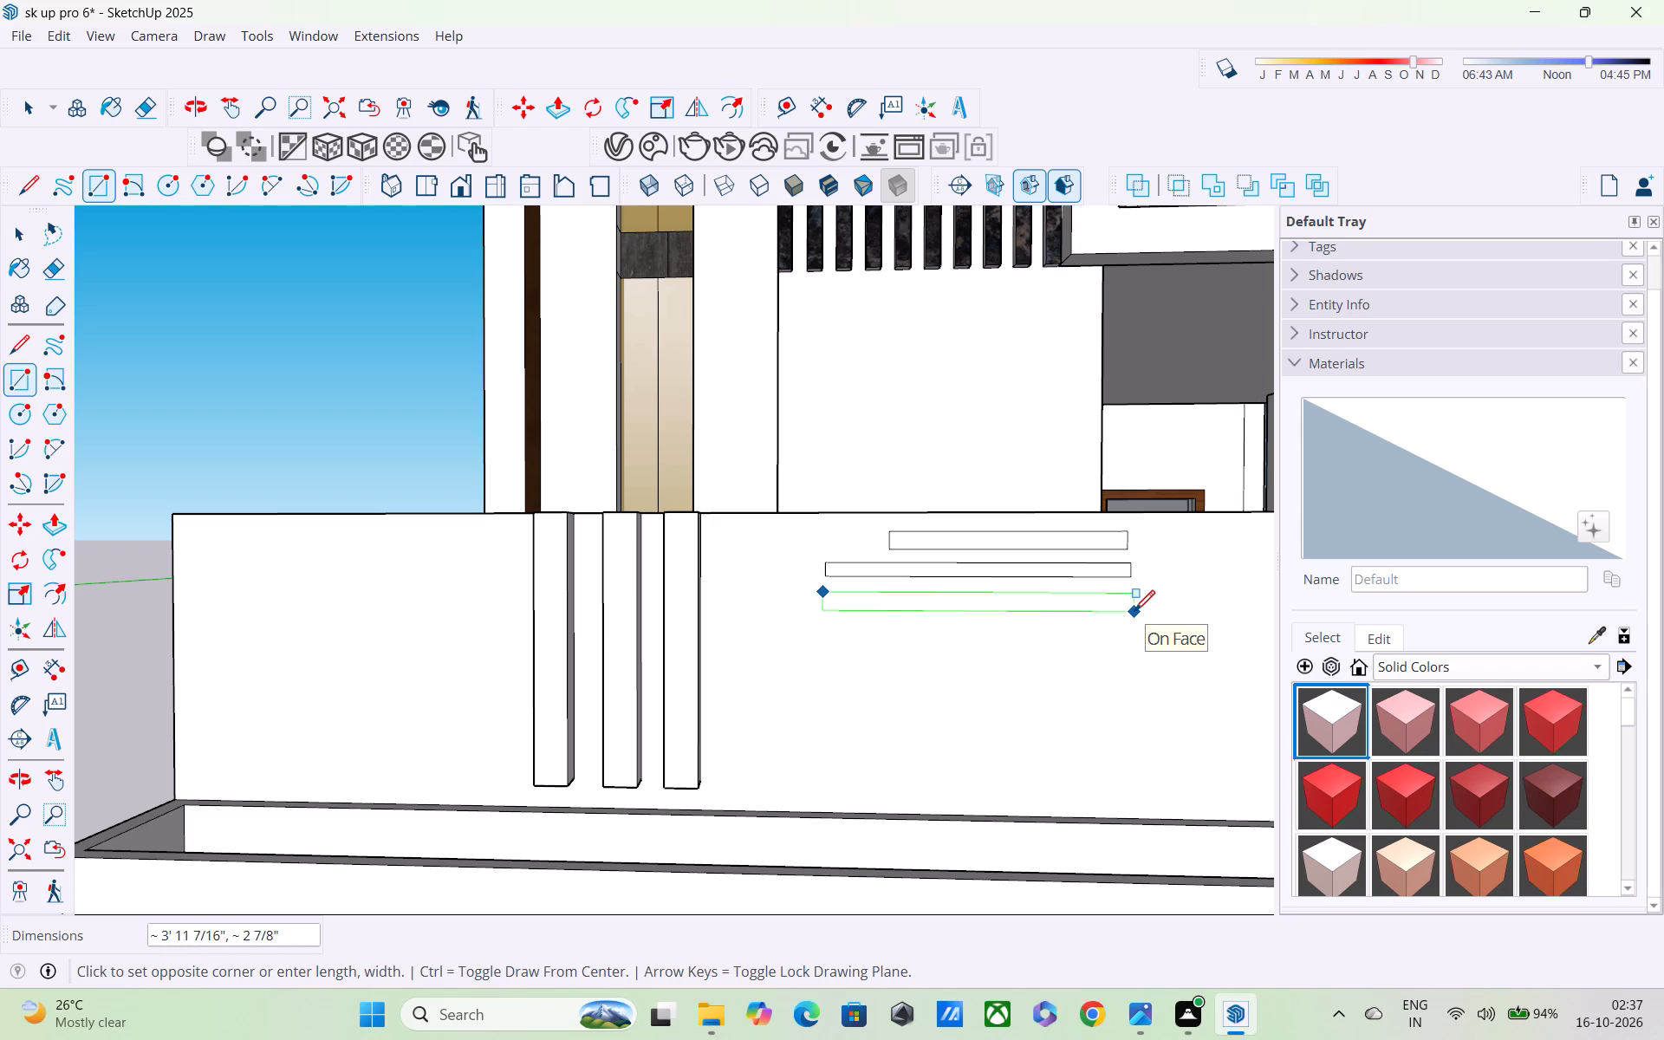
pyautogui.scroll(3, 1132, 610)
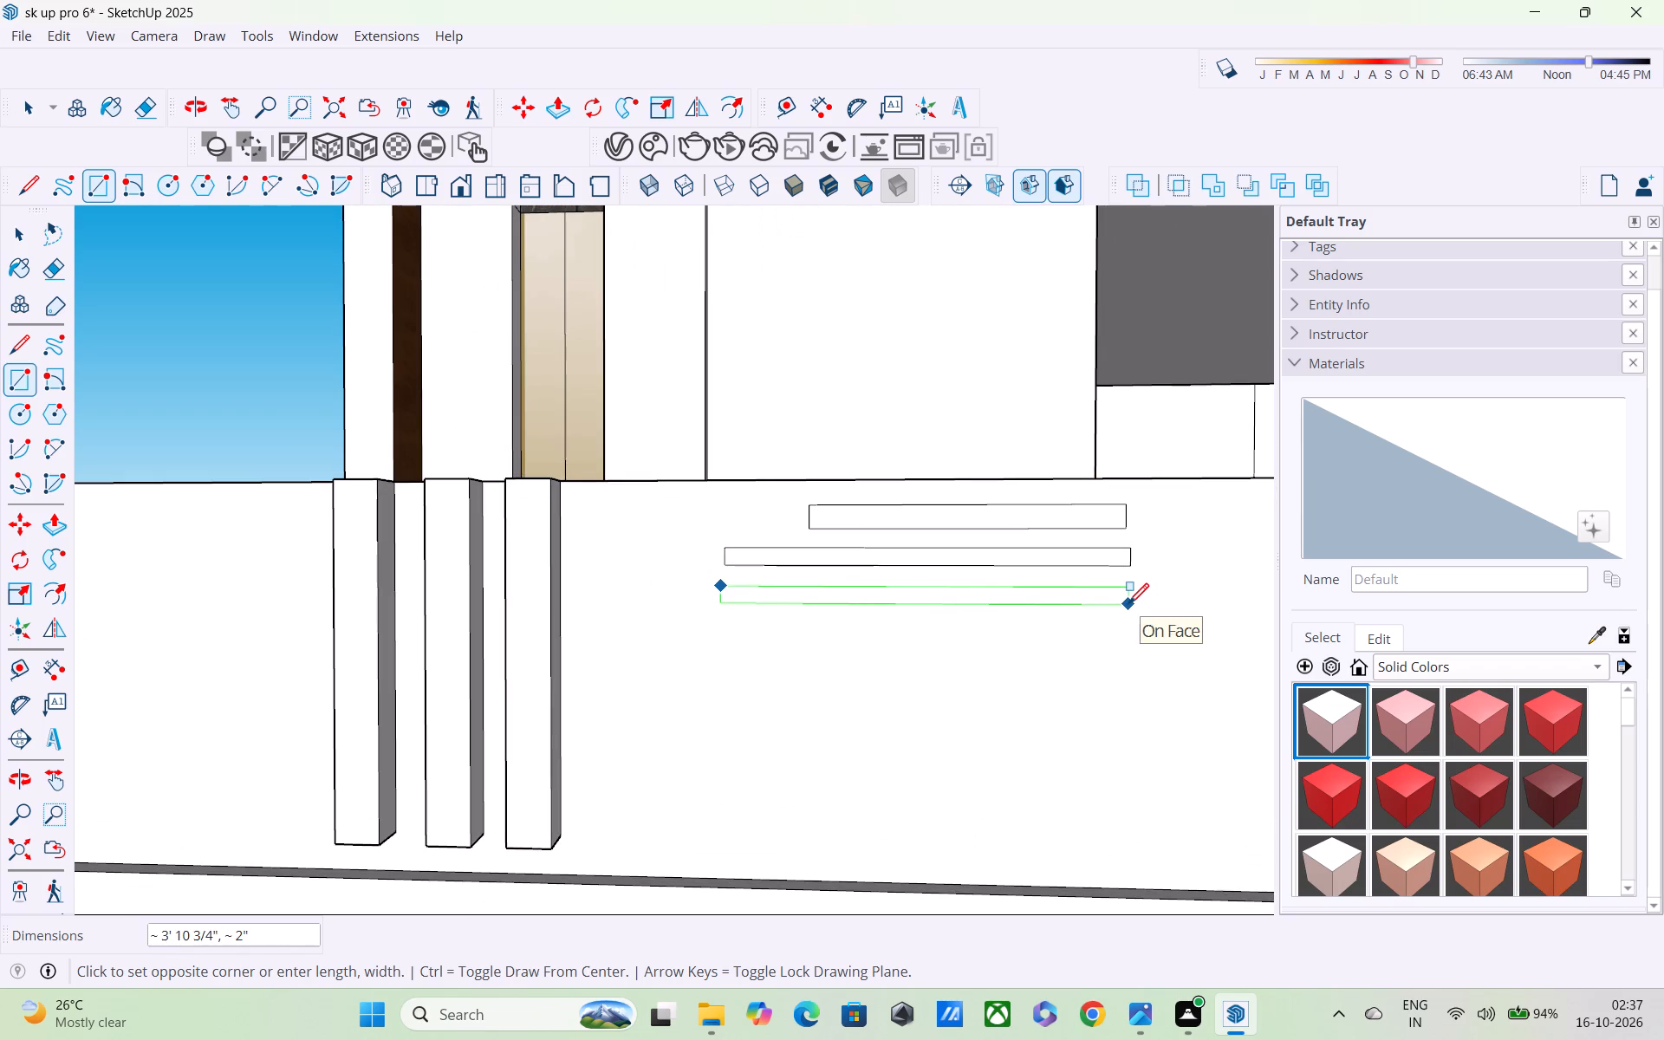
pyautogui.click(1128, 606)
# Draw a 3' 11 1/2" vertical line from the front wall's top edge down to the planter, beside the horizontal rectangles' outer ends.
pyautogui.scroll(-2, 1052, 615)
pyautogui.moveTo(1041, 623); pyautogui.dragTo(1043, 584, button='middle')
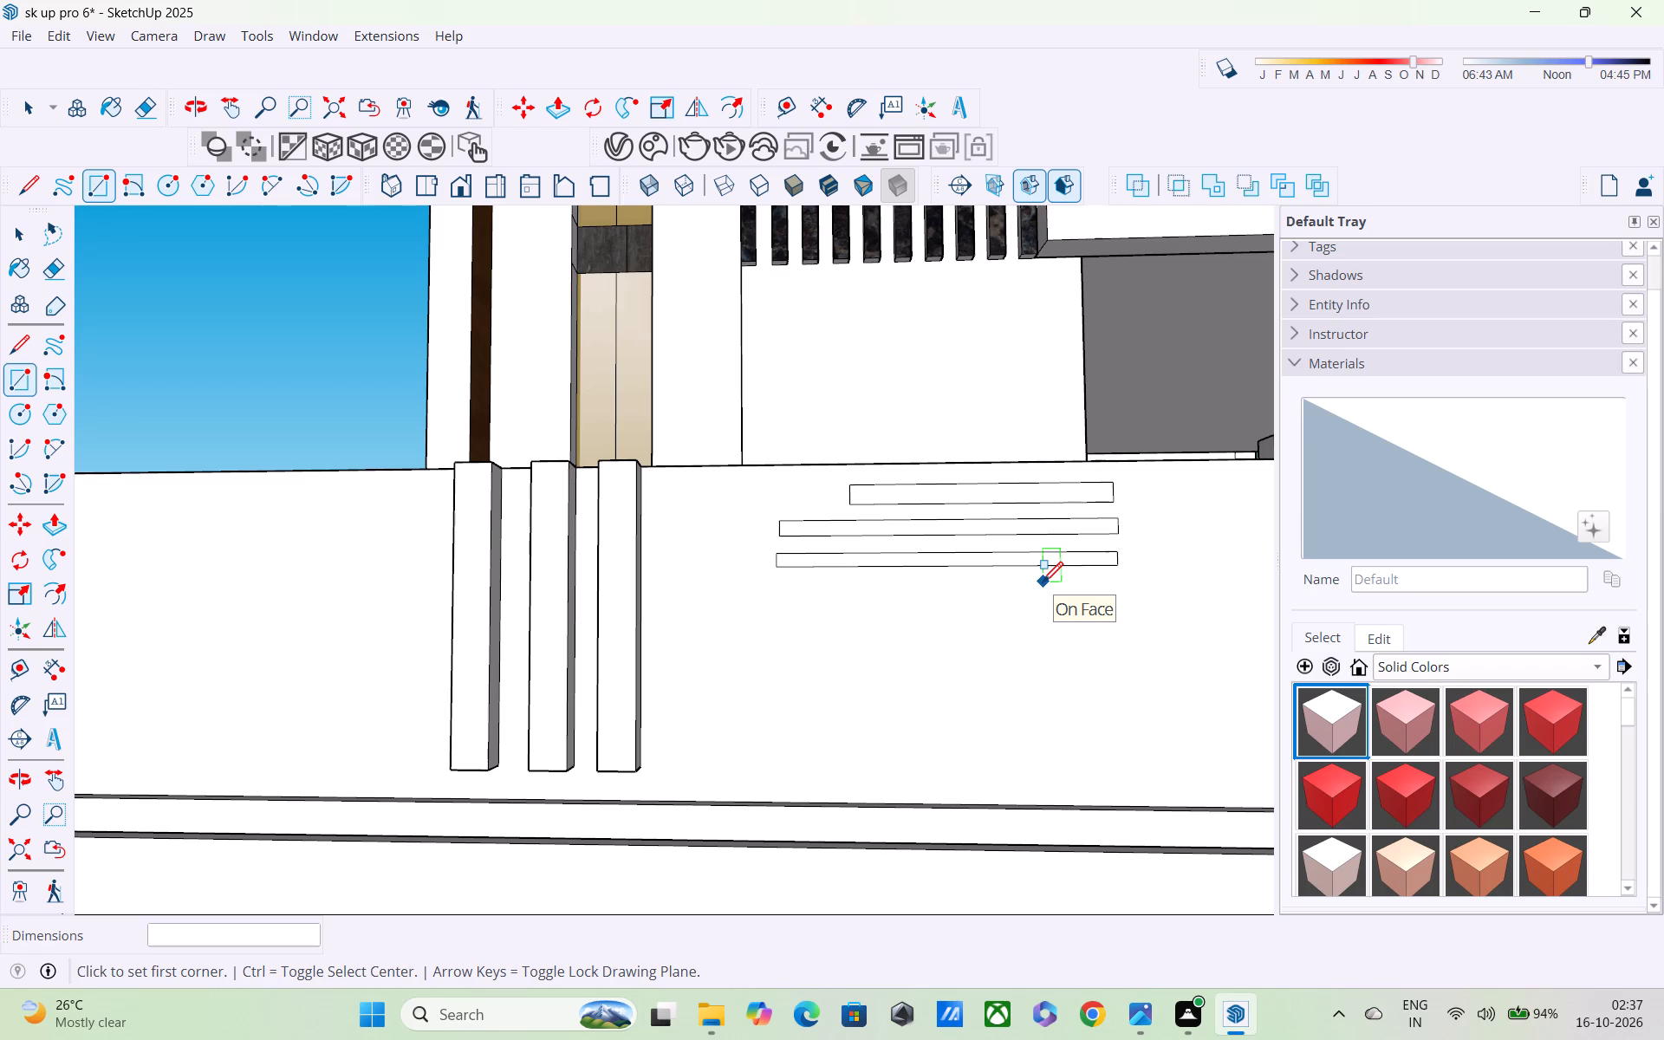
pyautogui.scroll(-2, 1062, 554)
pyautogui.moveTo(1050, 540); pyautogui.dragTo(988, 508, button='middle')
pyautogui.keyDown('shift'); pyautogui.moveTo(951, 484); pyautogui.dragTo(863, 452, button='middle'); pyautogui.keyUp('shift')
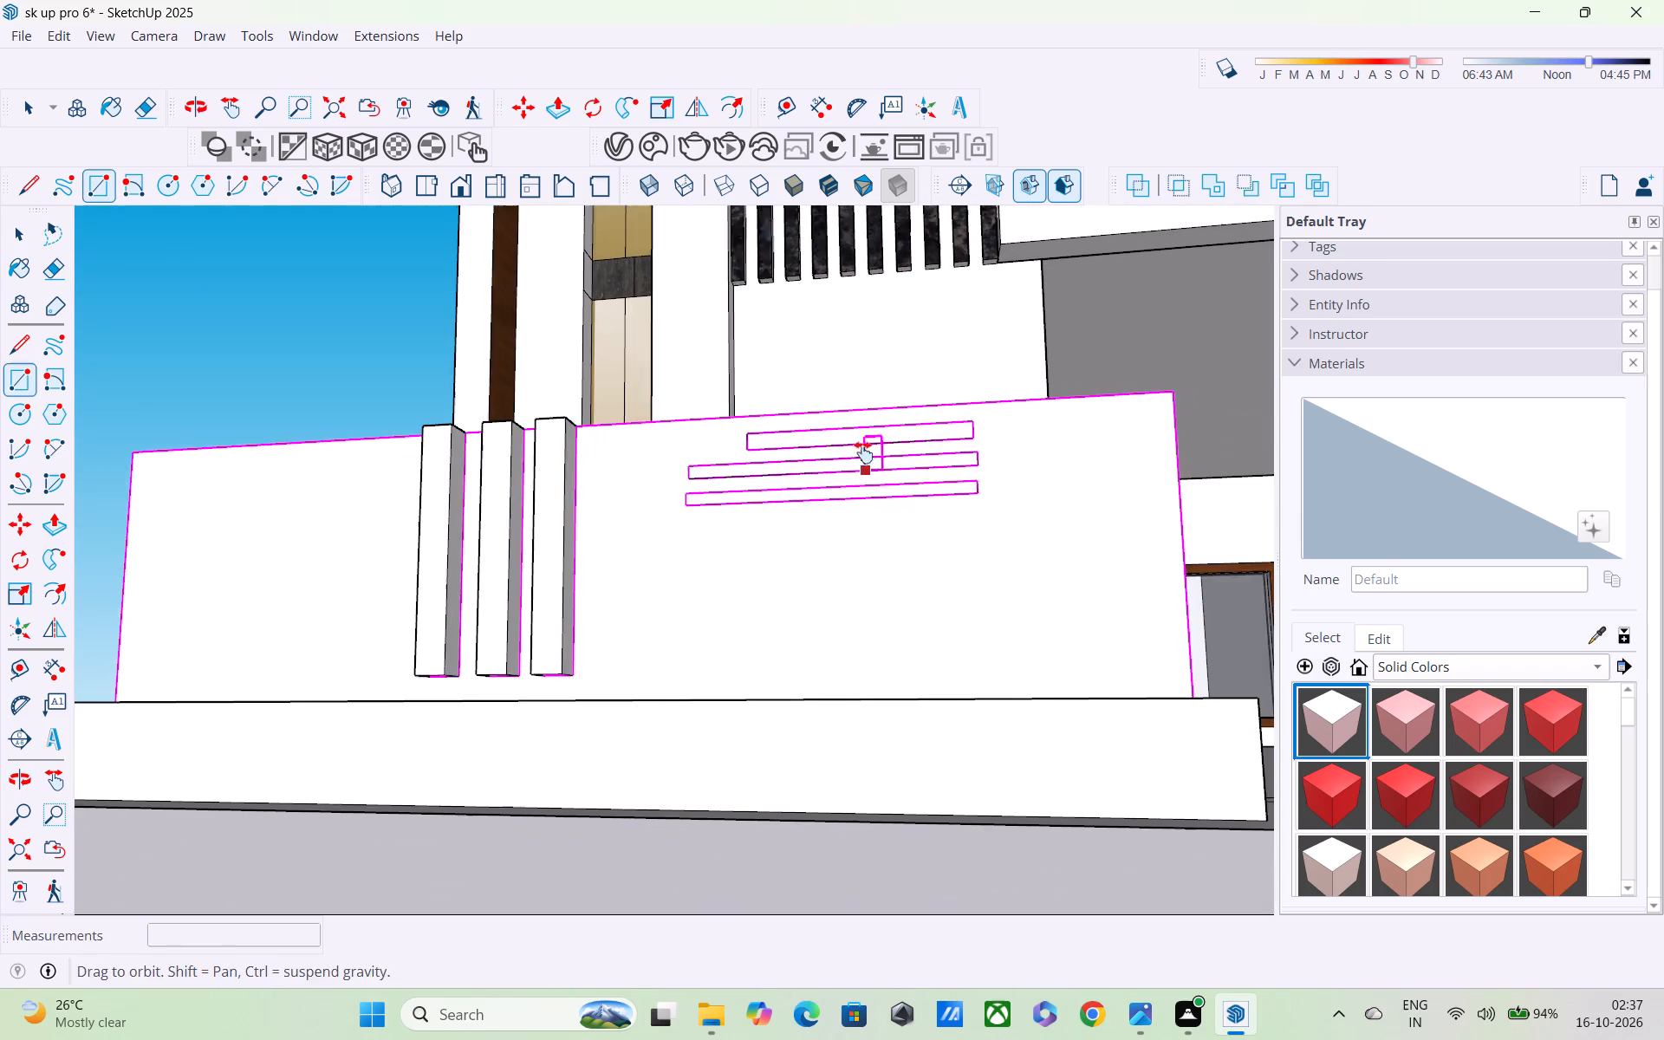
pyautogui.keyDown('shift'); pyautogui.moveTo(863, 452); pyautogui.dragTo(855, 450, button='middle'); pyautogui.keyUp('shift')
pyautogui.scroll(3, 901, 477)
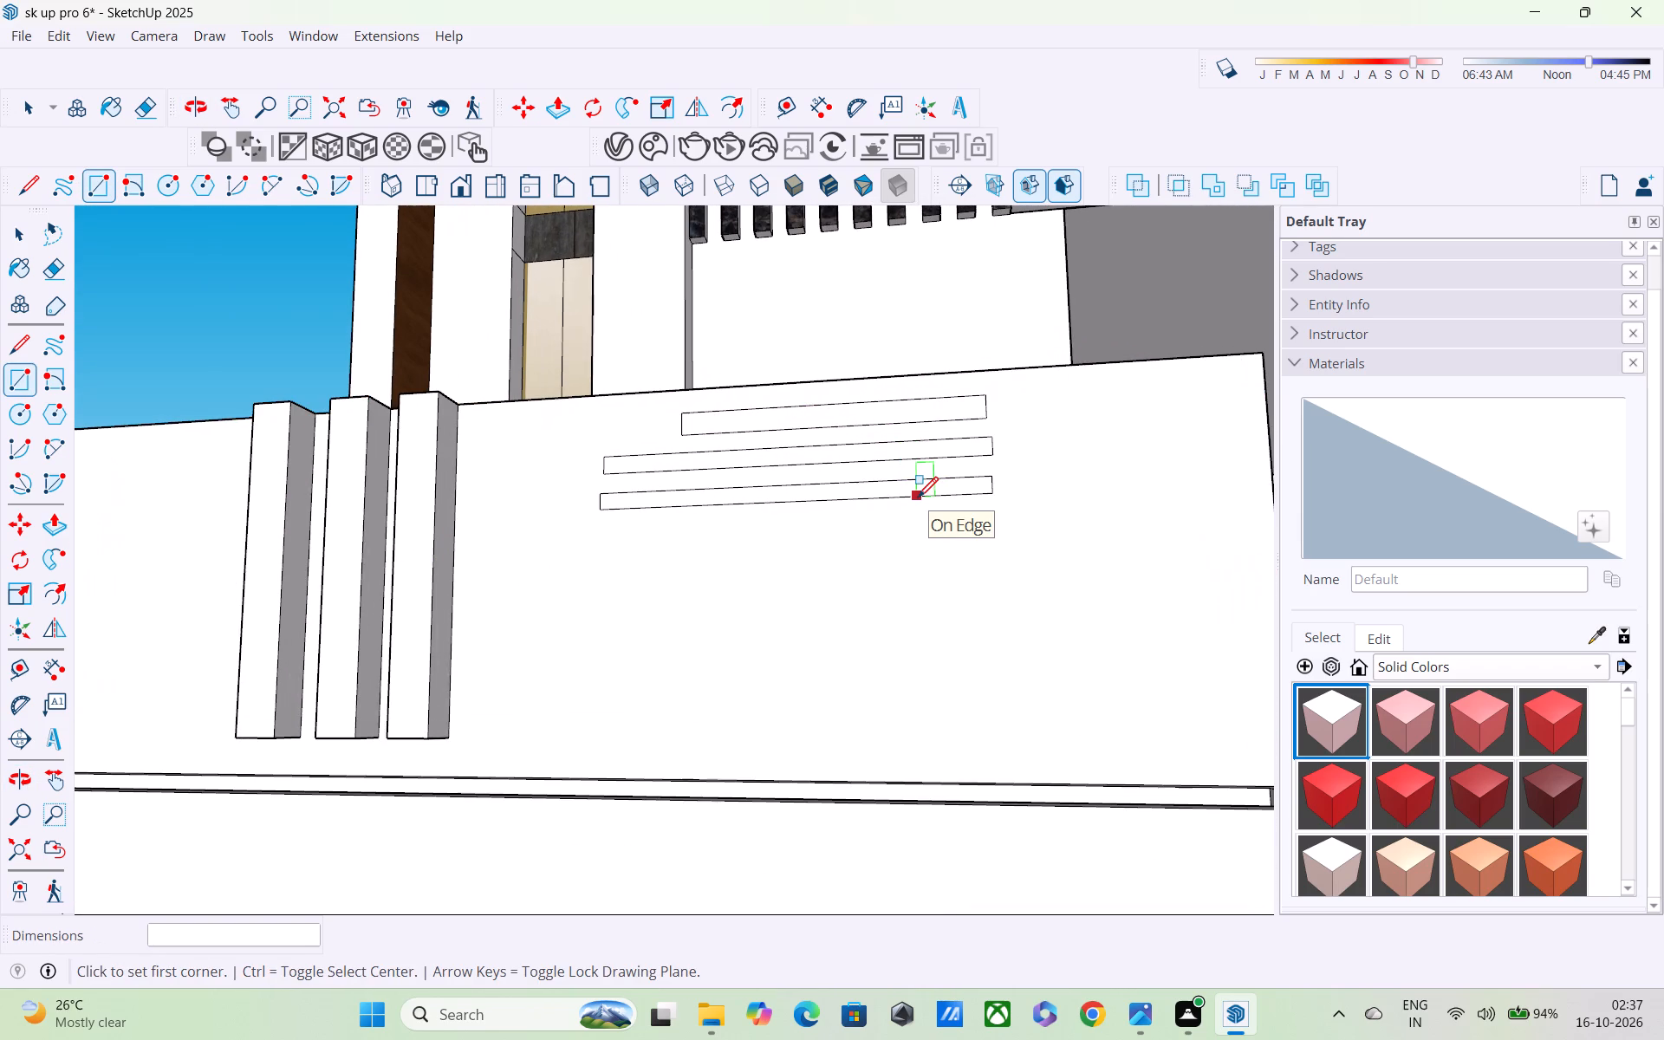
pyautogui.press('l')
pyautogui.scroll(2, 939, 437)
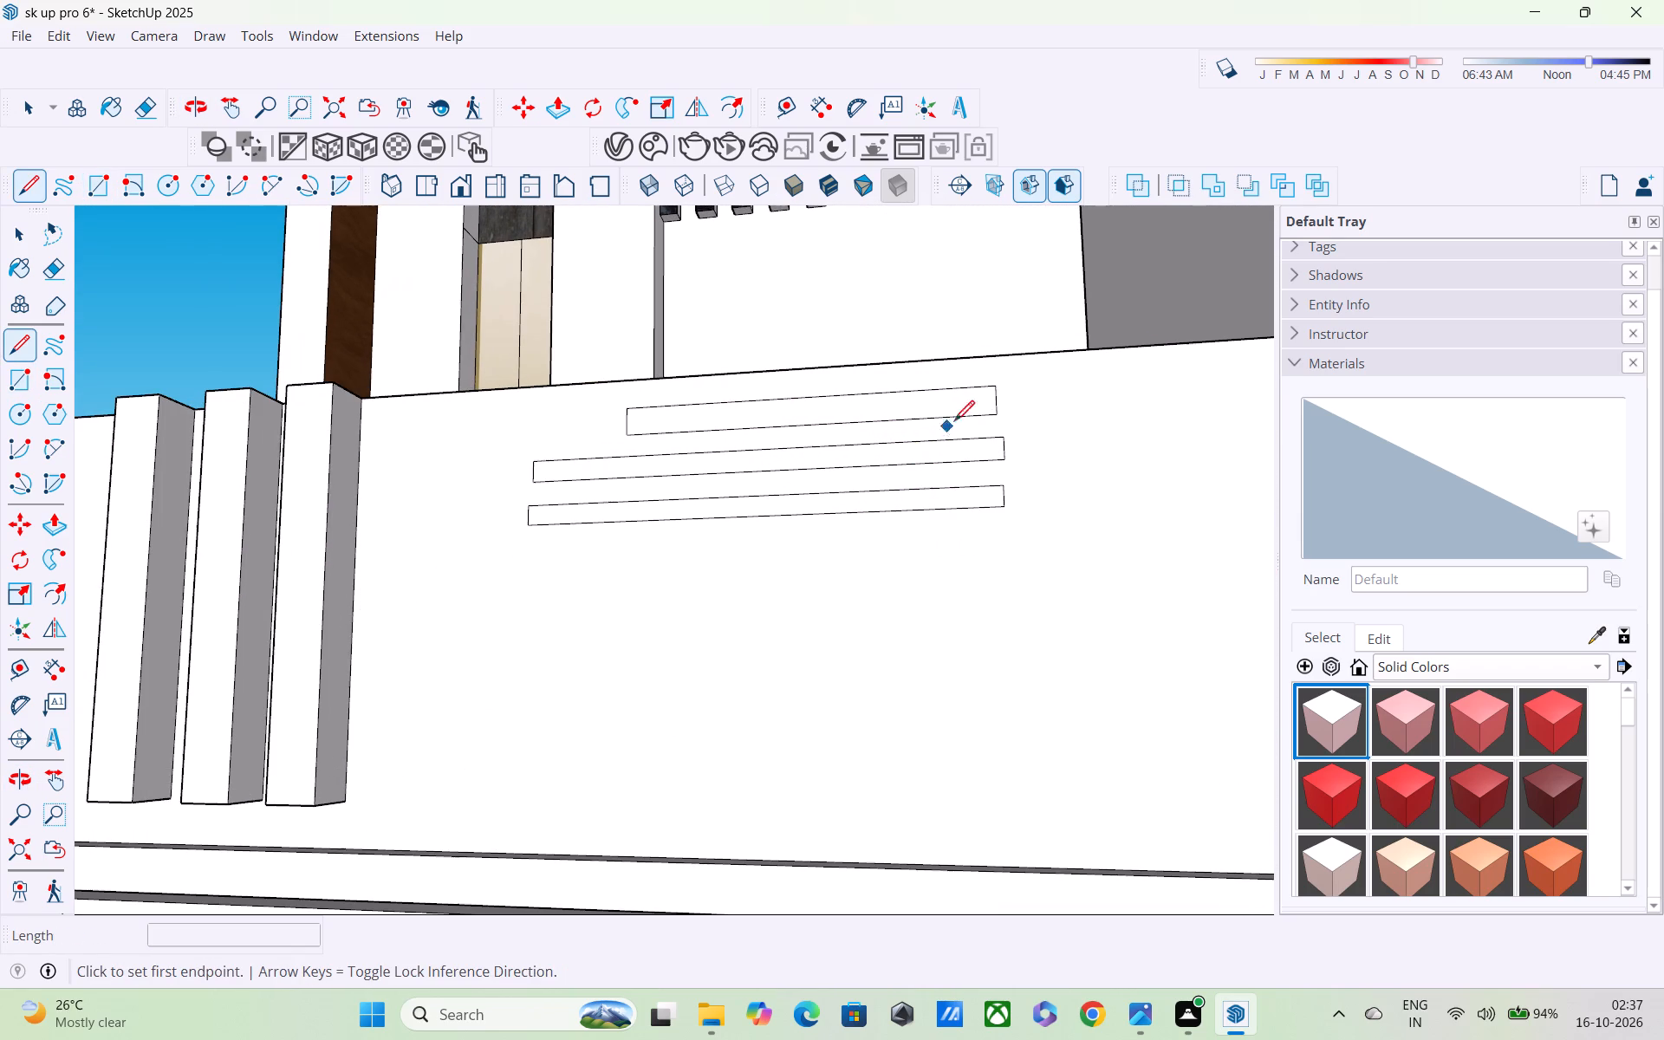
pyautogui.click(1009, 362)
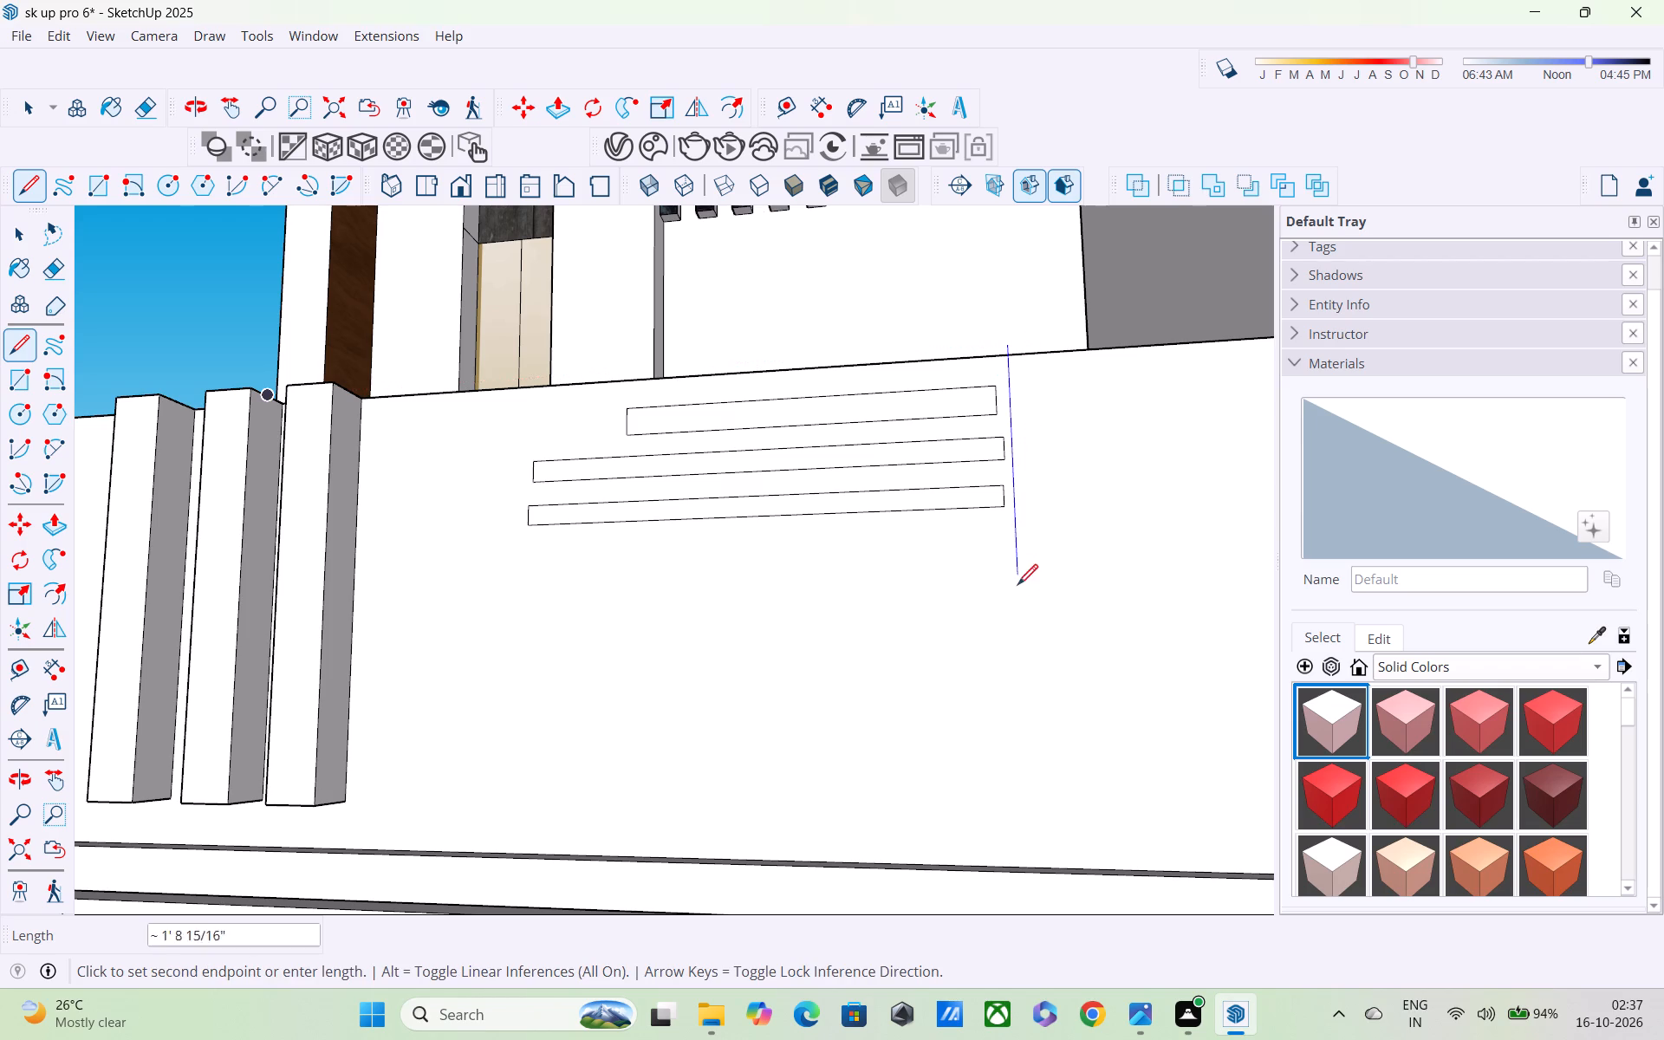
pyautogui.moveTo(1030, 855); pyautogui.dragTo(1056, 932, button='middle')
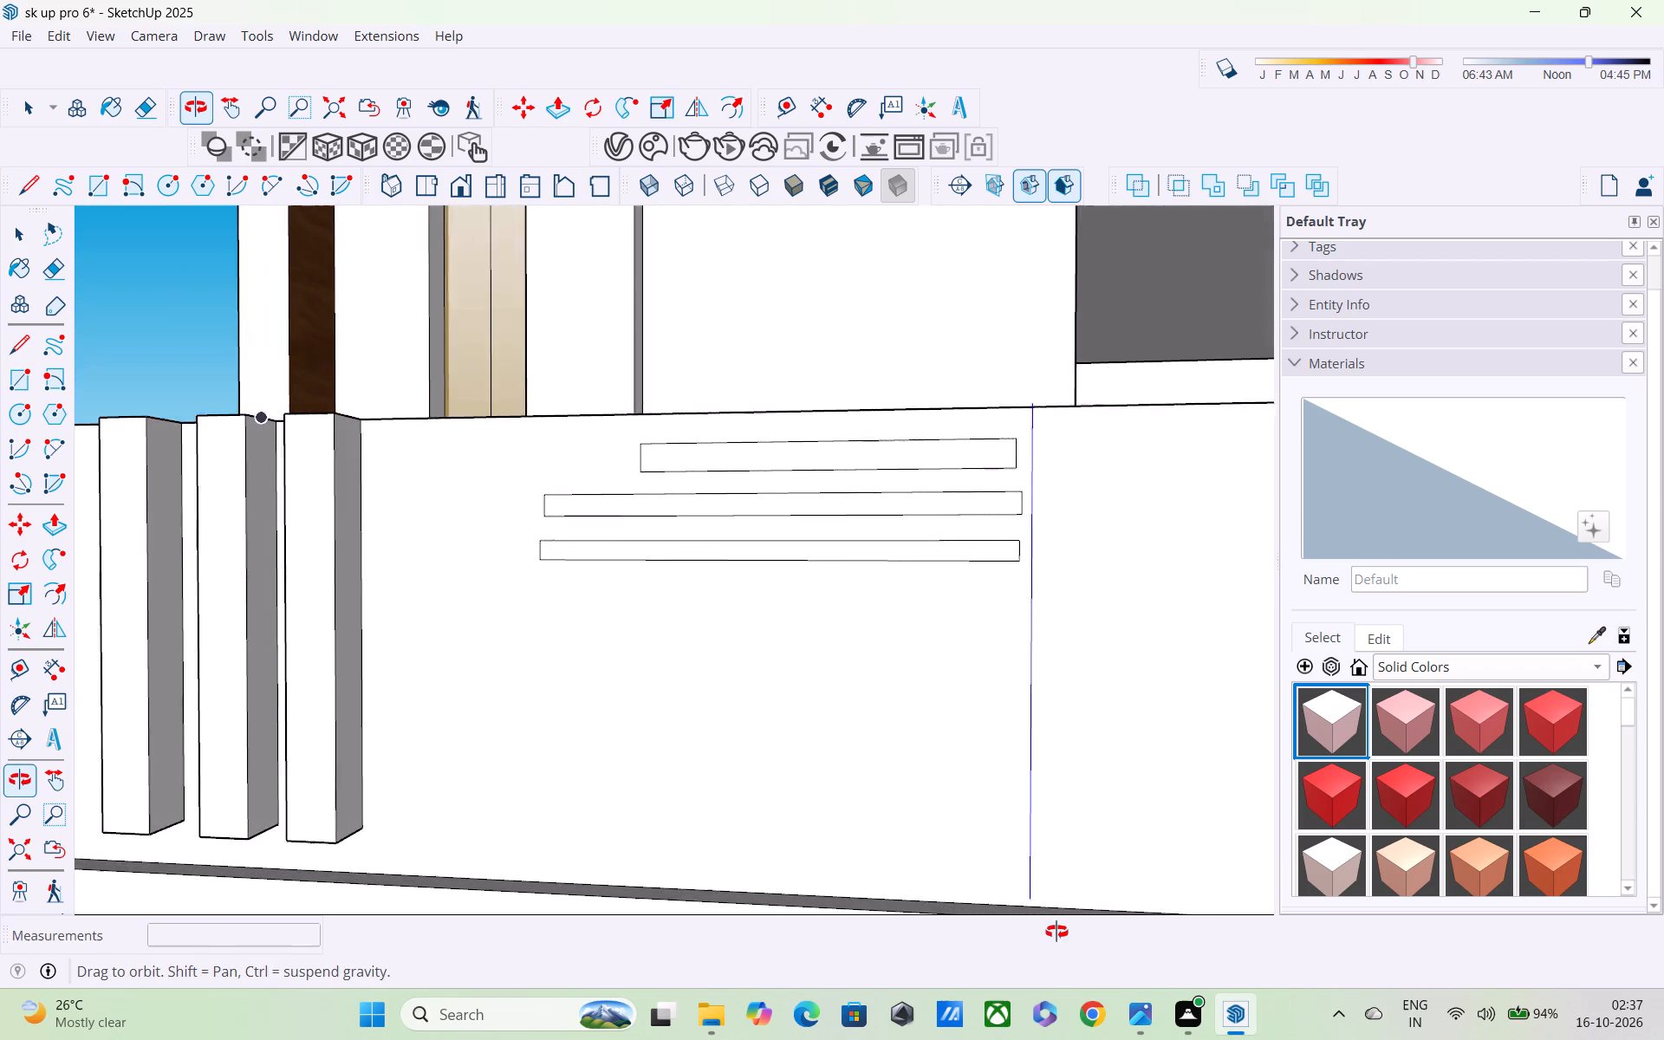
pyautogui.moveTo(1056, 932); pyautogui.dragTo(1058, 936, button='middle')
pyautogui.scroll(3, 1056, 914)
pyautogui.keyDown('shift'); pyautogui.moveTo(1037, 859); pyautogui.dragTo(996, 617, button='middle'); pyautogui.keyUp('shift')
pyautogui.keyDown('shift'); pyautogui.scroll(-1, 999, 654); pyautogui.keyUp('shift')
pyautogui.moveTo(995, 612); pyautogui.dragTo(1014, 709, button='middle')
pyautogui.scroll(7, 1014, 709)
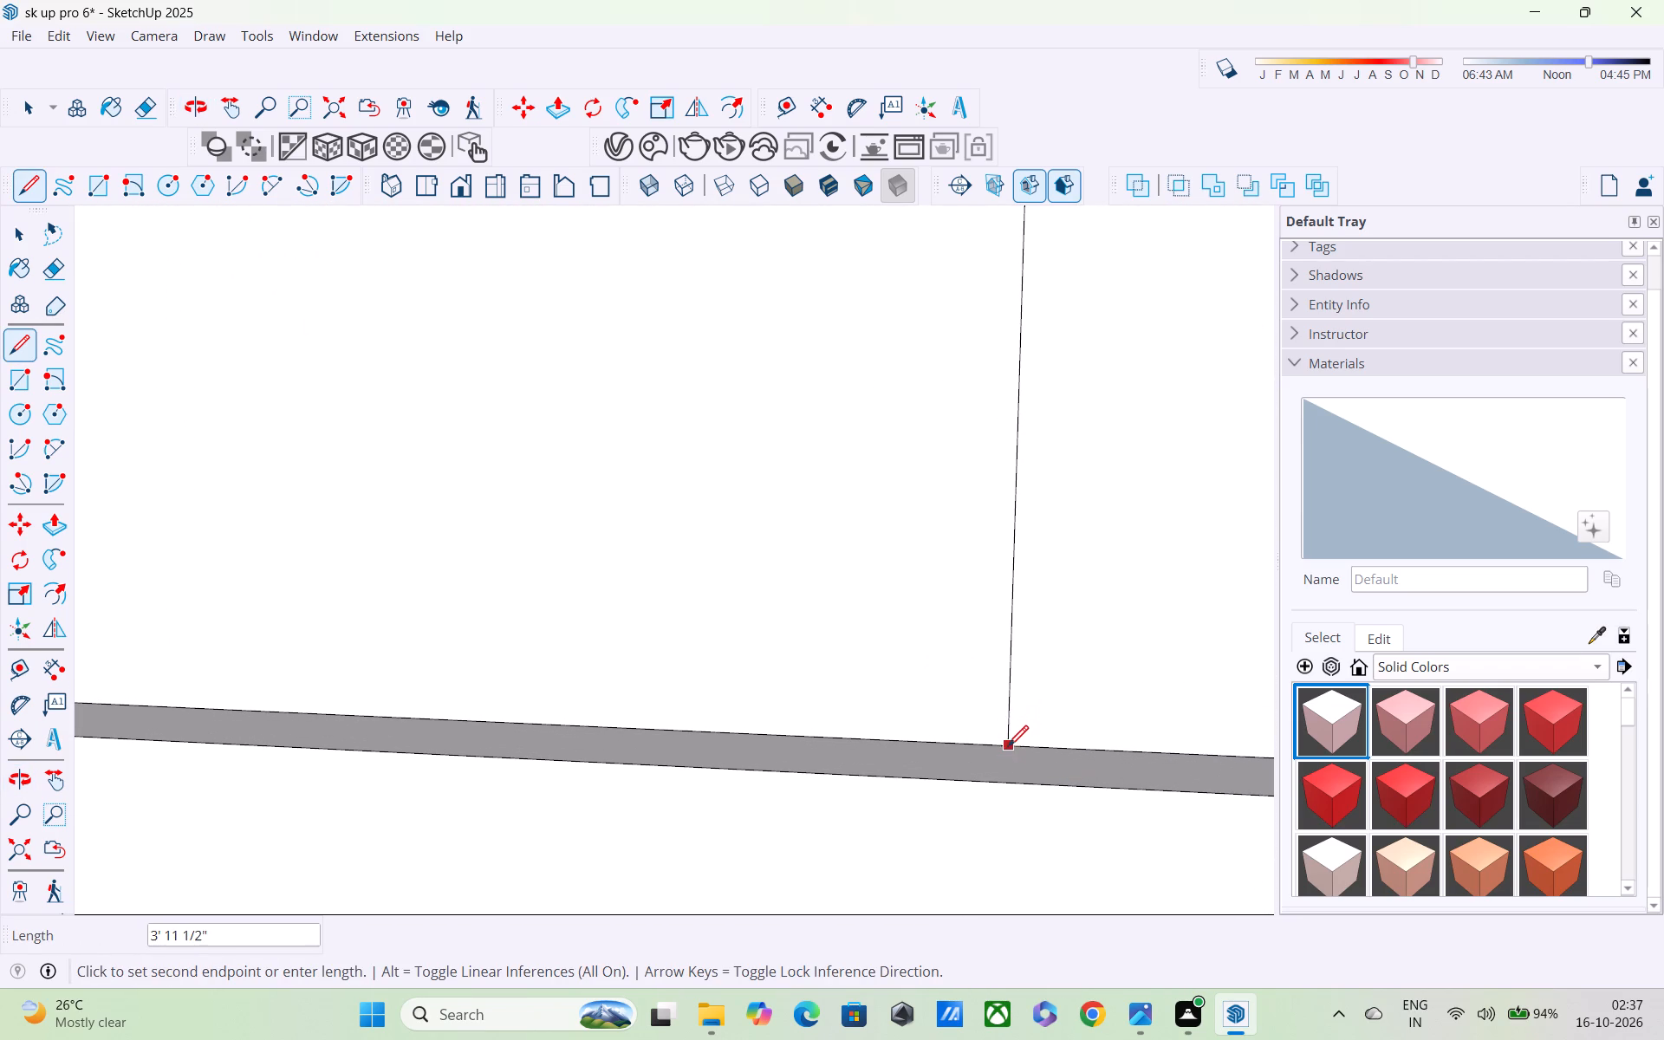
pyautogui.click(1008, 748)
pyautogui.scroll(-17, 1007, 743)
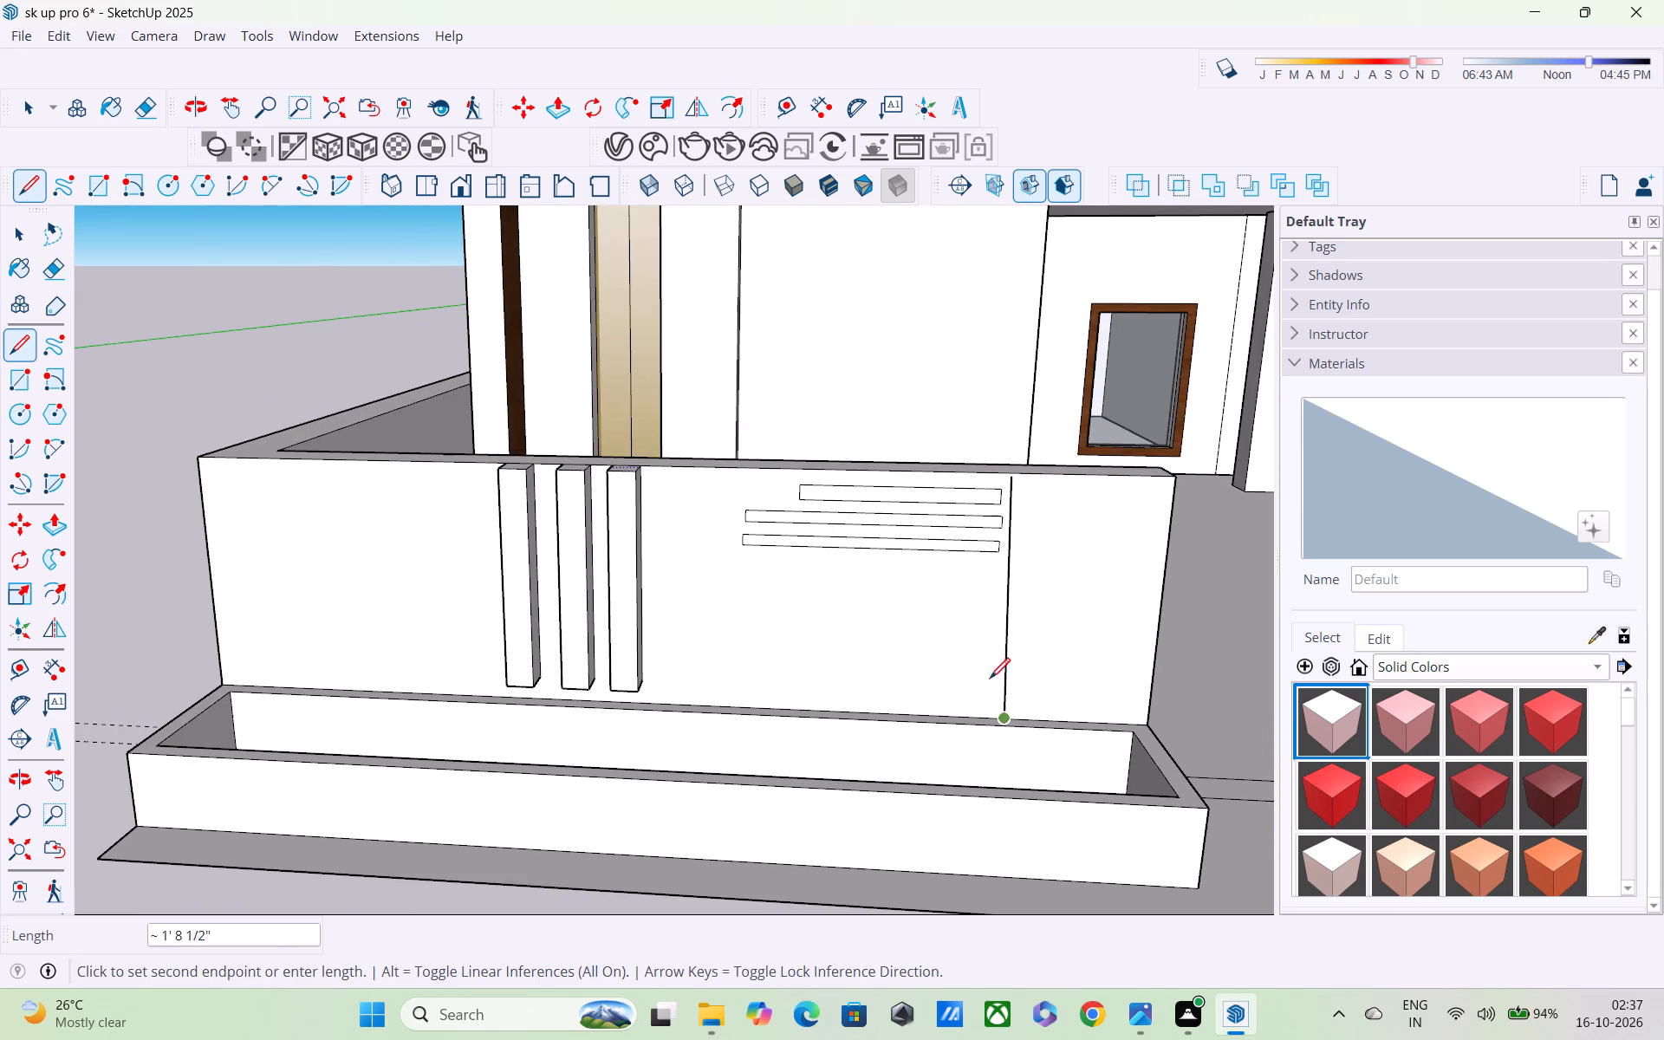
pyautogui.press('space')
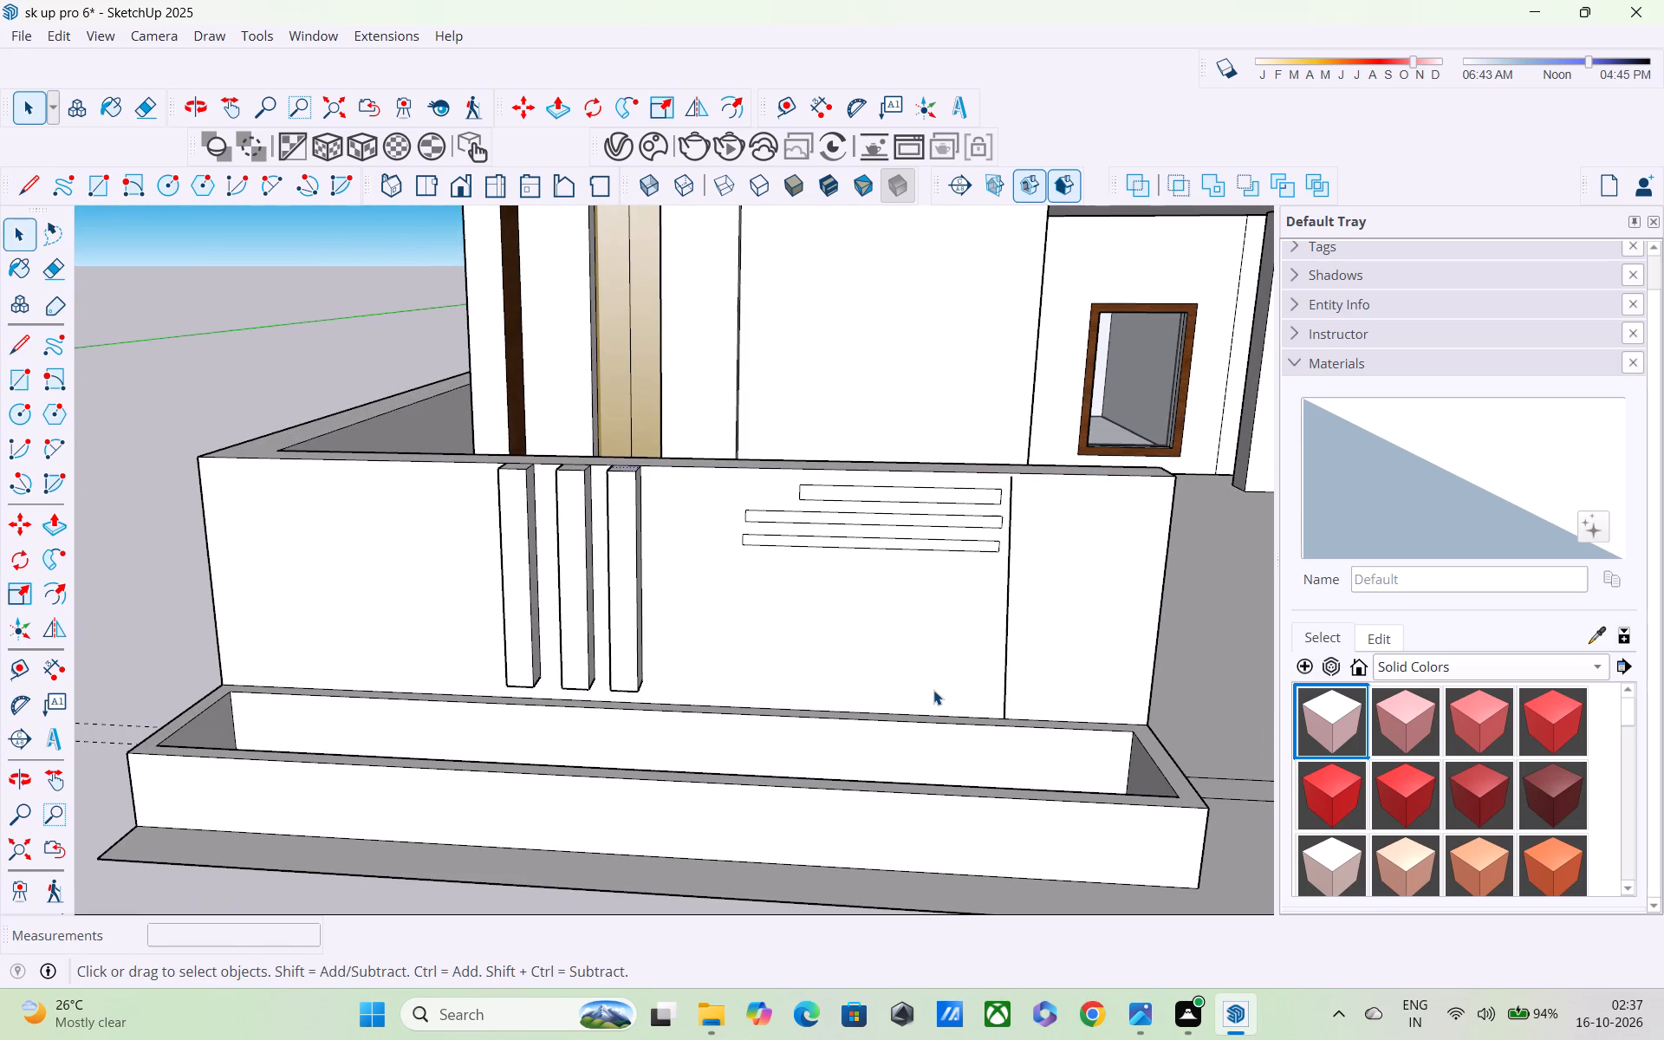
# Paint the front wall's face with the solid colour M09_Shadow_Night, leaving the bars and horizontal strips white.
pyautogui.scroll(-16, 1444, 757)
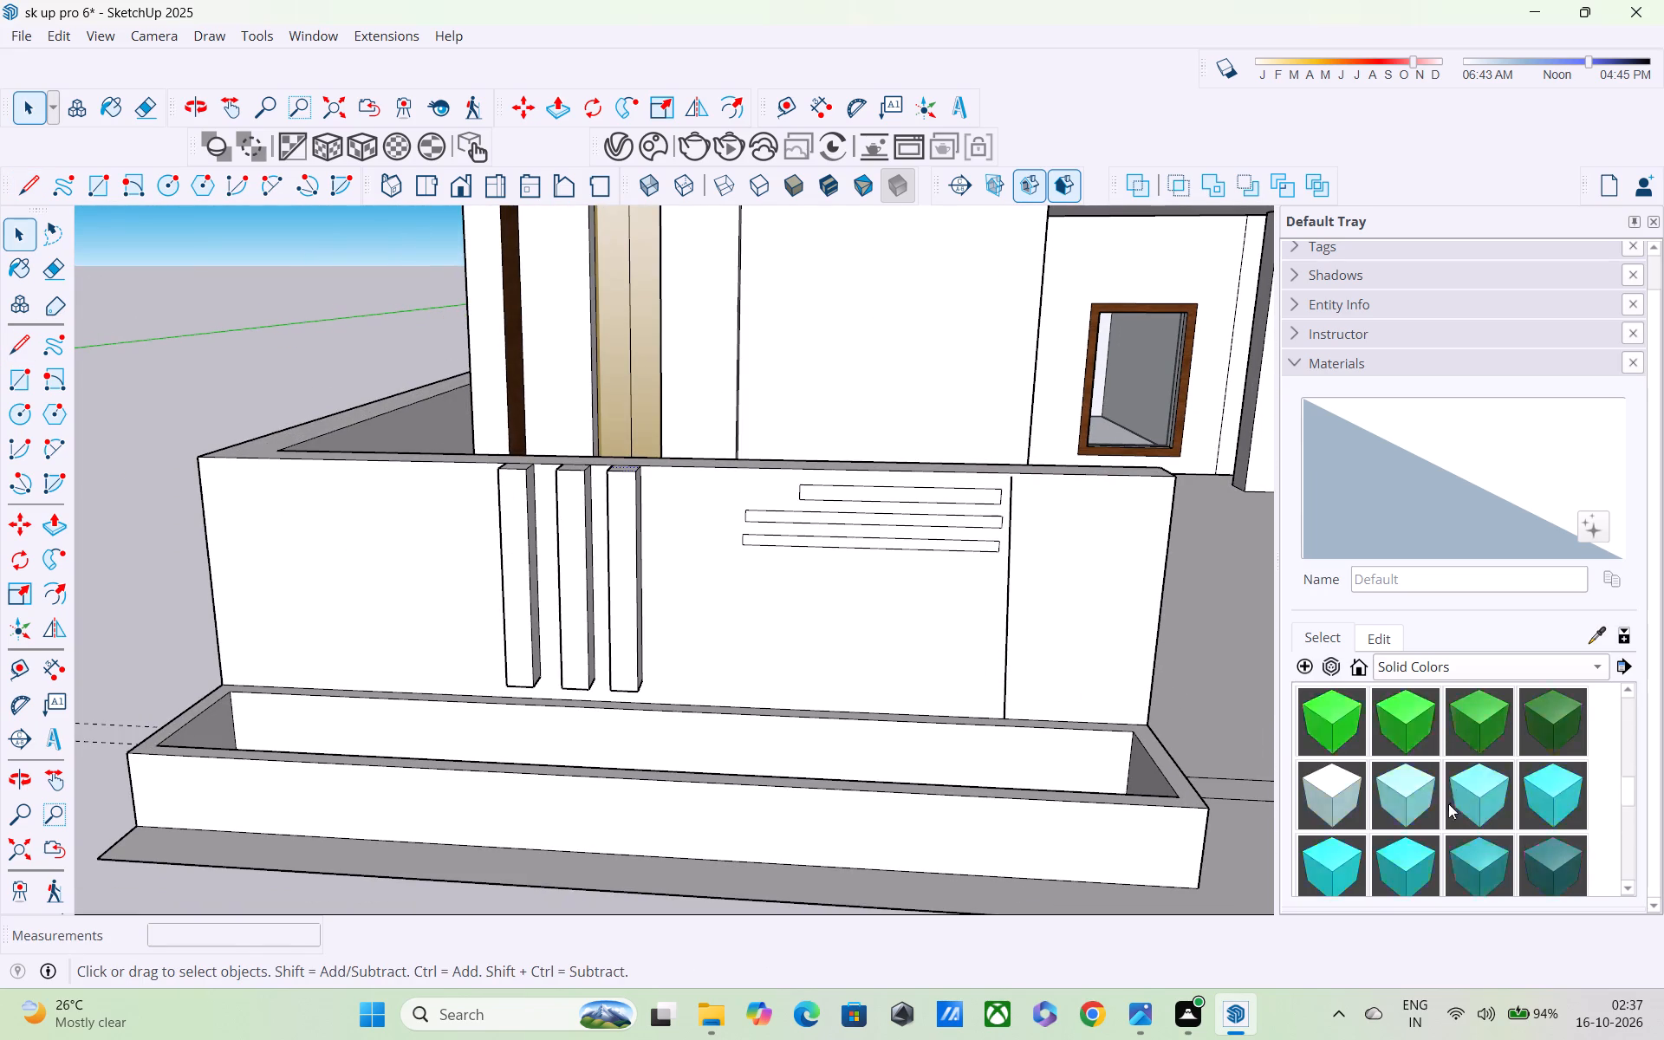
pyautogui.scroll(-16, 1448, 803)
pyautogui.scroll(1, 1454, 831)
pyautogui.click(1409, 793)
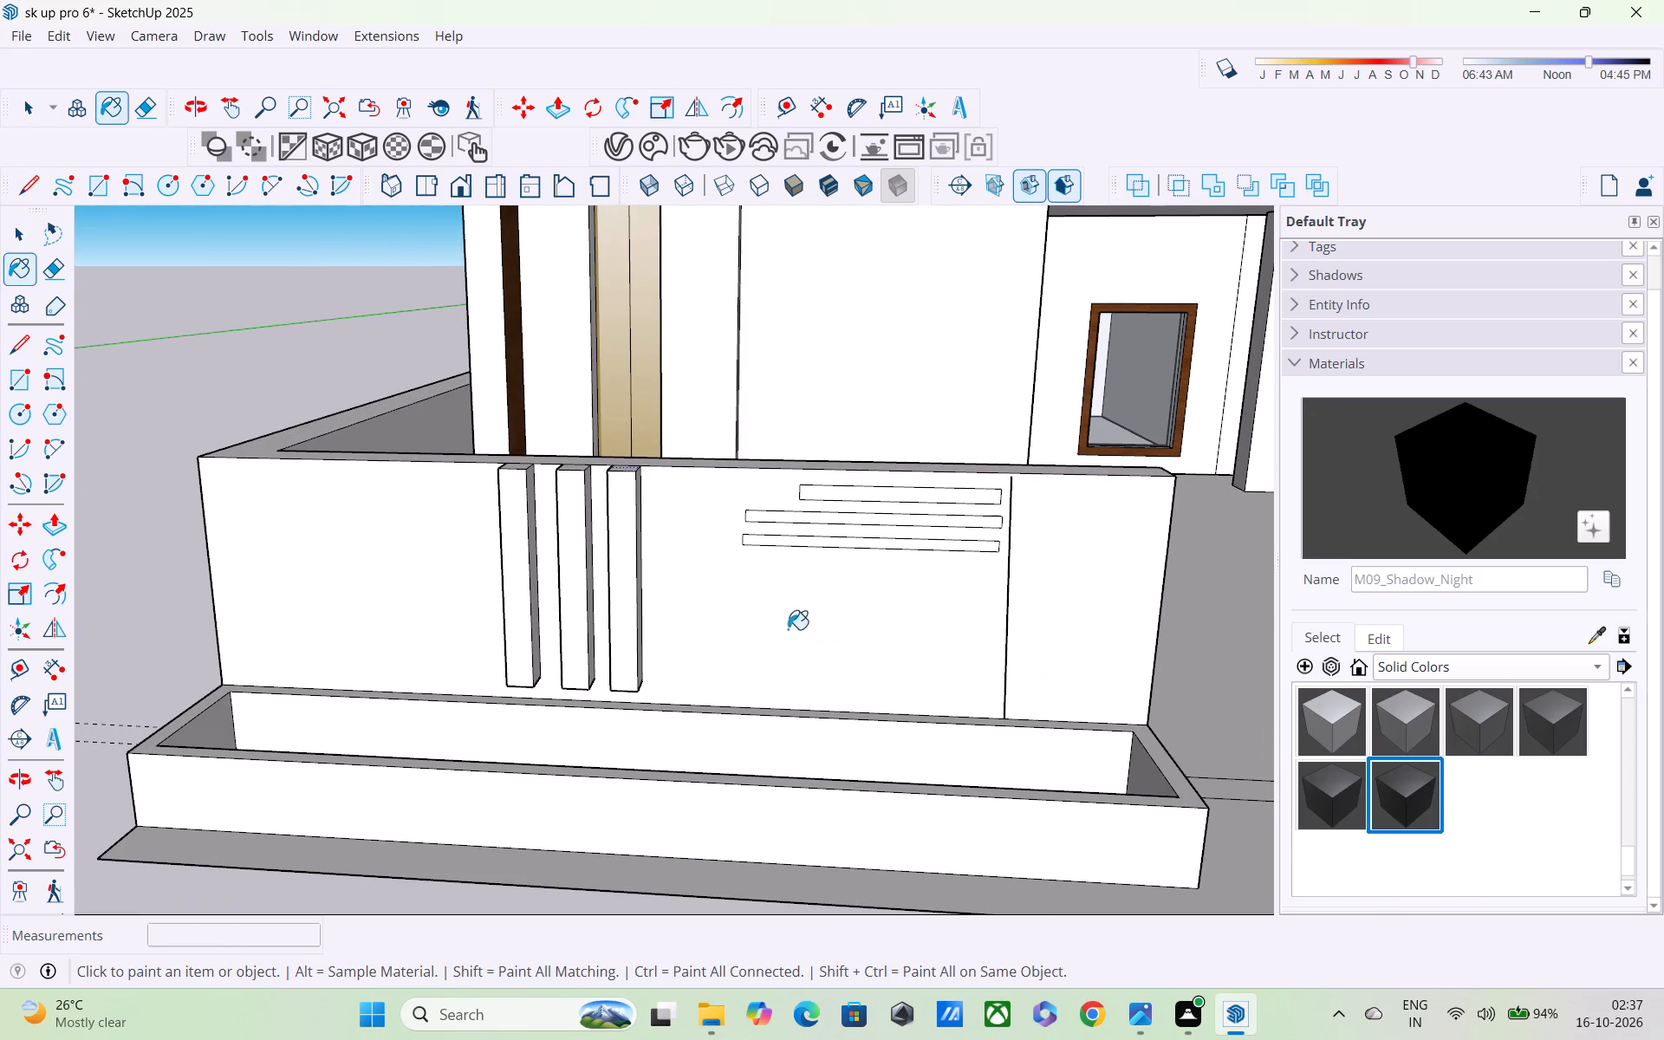
pyautogui.click(410, 564)
pyautogui.scroll(-1, 819, 580)
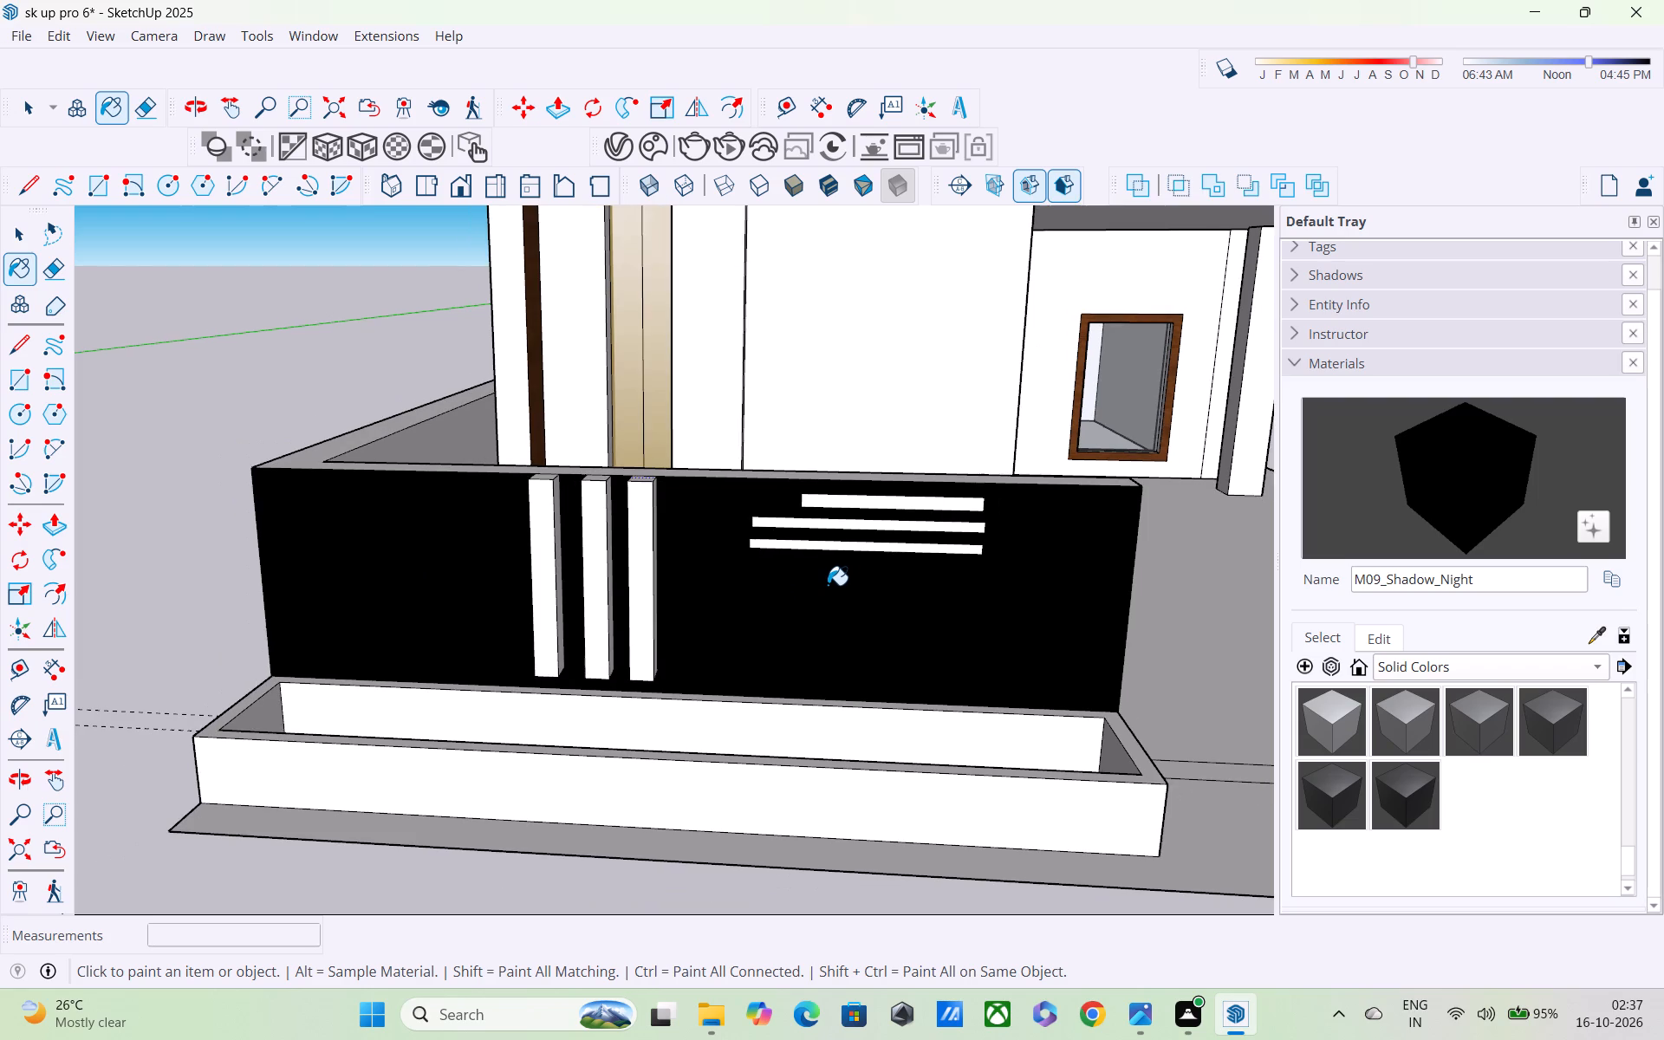
pyautogui.scroll(-3, 830, 583)
# Paint the outer face of the adjoining side boundary wall with the same M09_Shadow_Night colour.
pyautogui.moveTo(831, 582); pyautogui.dragTo(926, 630, button='middle')
pyautogui.scroll(1, 927, 627)
pyautogui.scroll(-4, 925, 621)
pyautogui.moveTo(821, 618); pyautogui.dragTo(976, 576, button='middle')
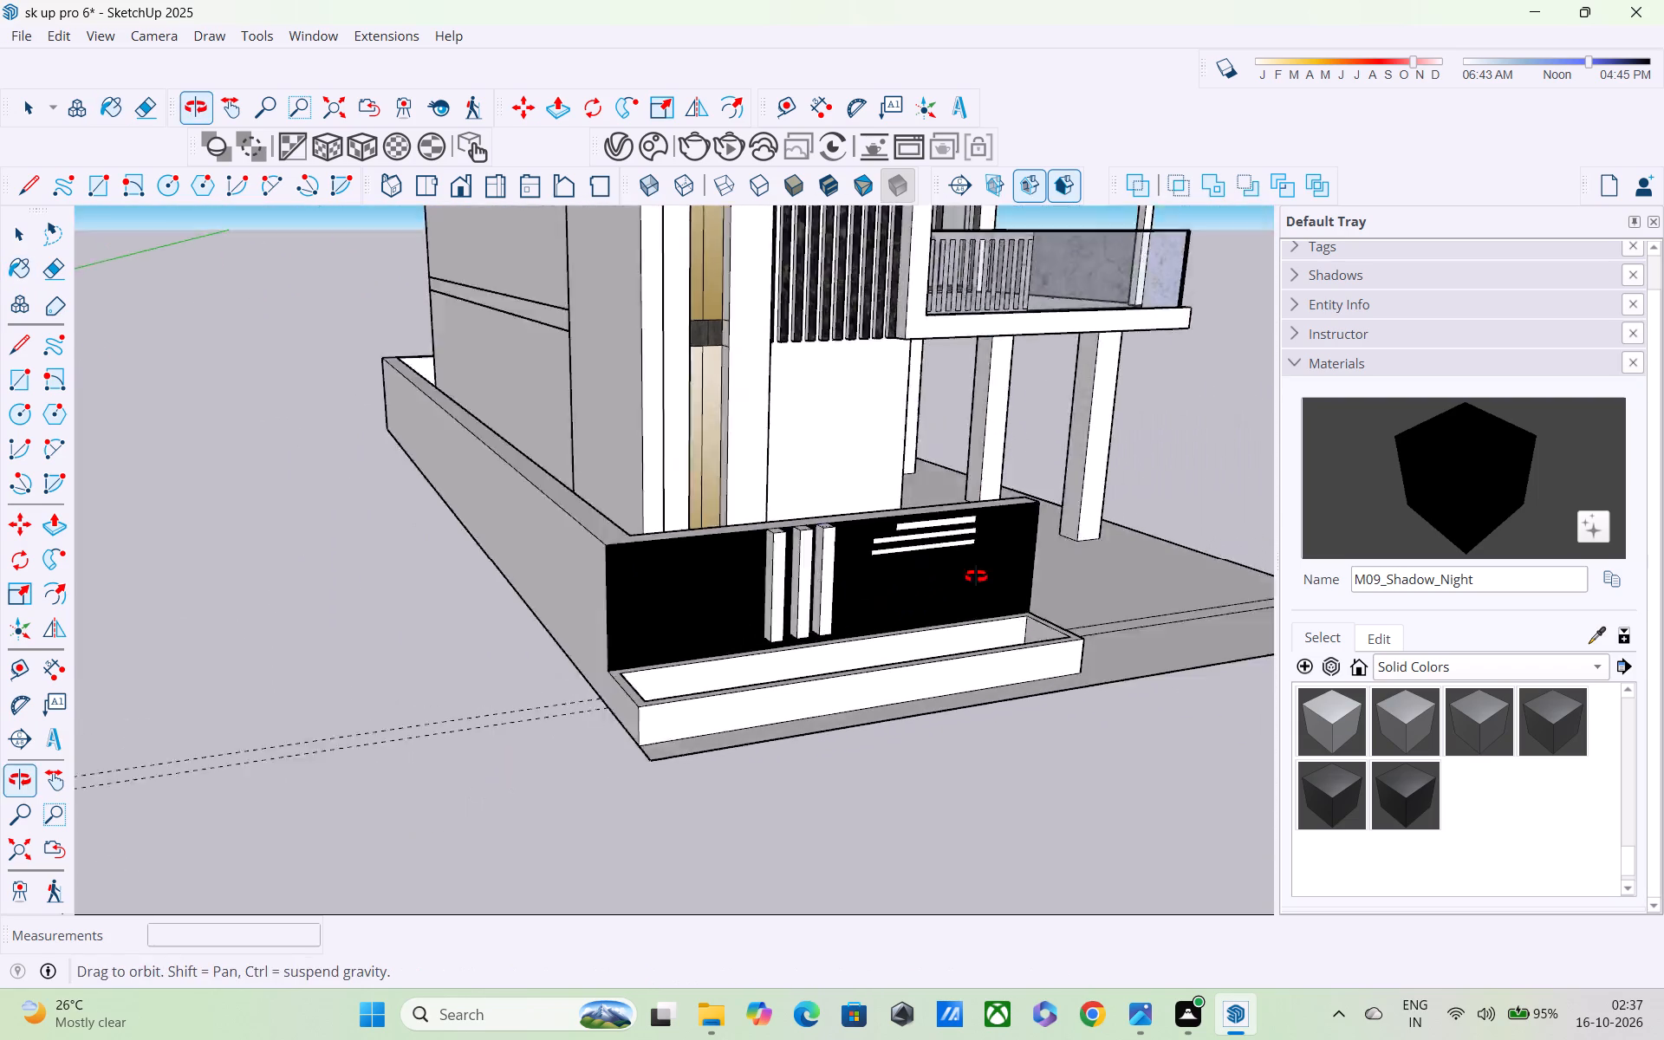
pyautogui.moveTo(976, 576); pyautogui.dragTo(1095, 544, button='middle')
pyautogui.scroll(1, 1095, 541)
pyautogui.click(588, 555)
# Examine the painted front and side walls and the parking opening beside them from several angles.
pyautogui.scroll(-1, 601, 560)
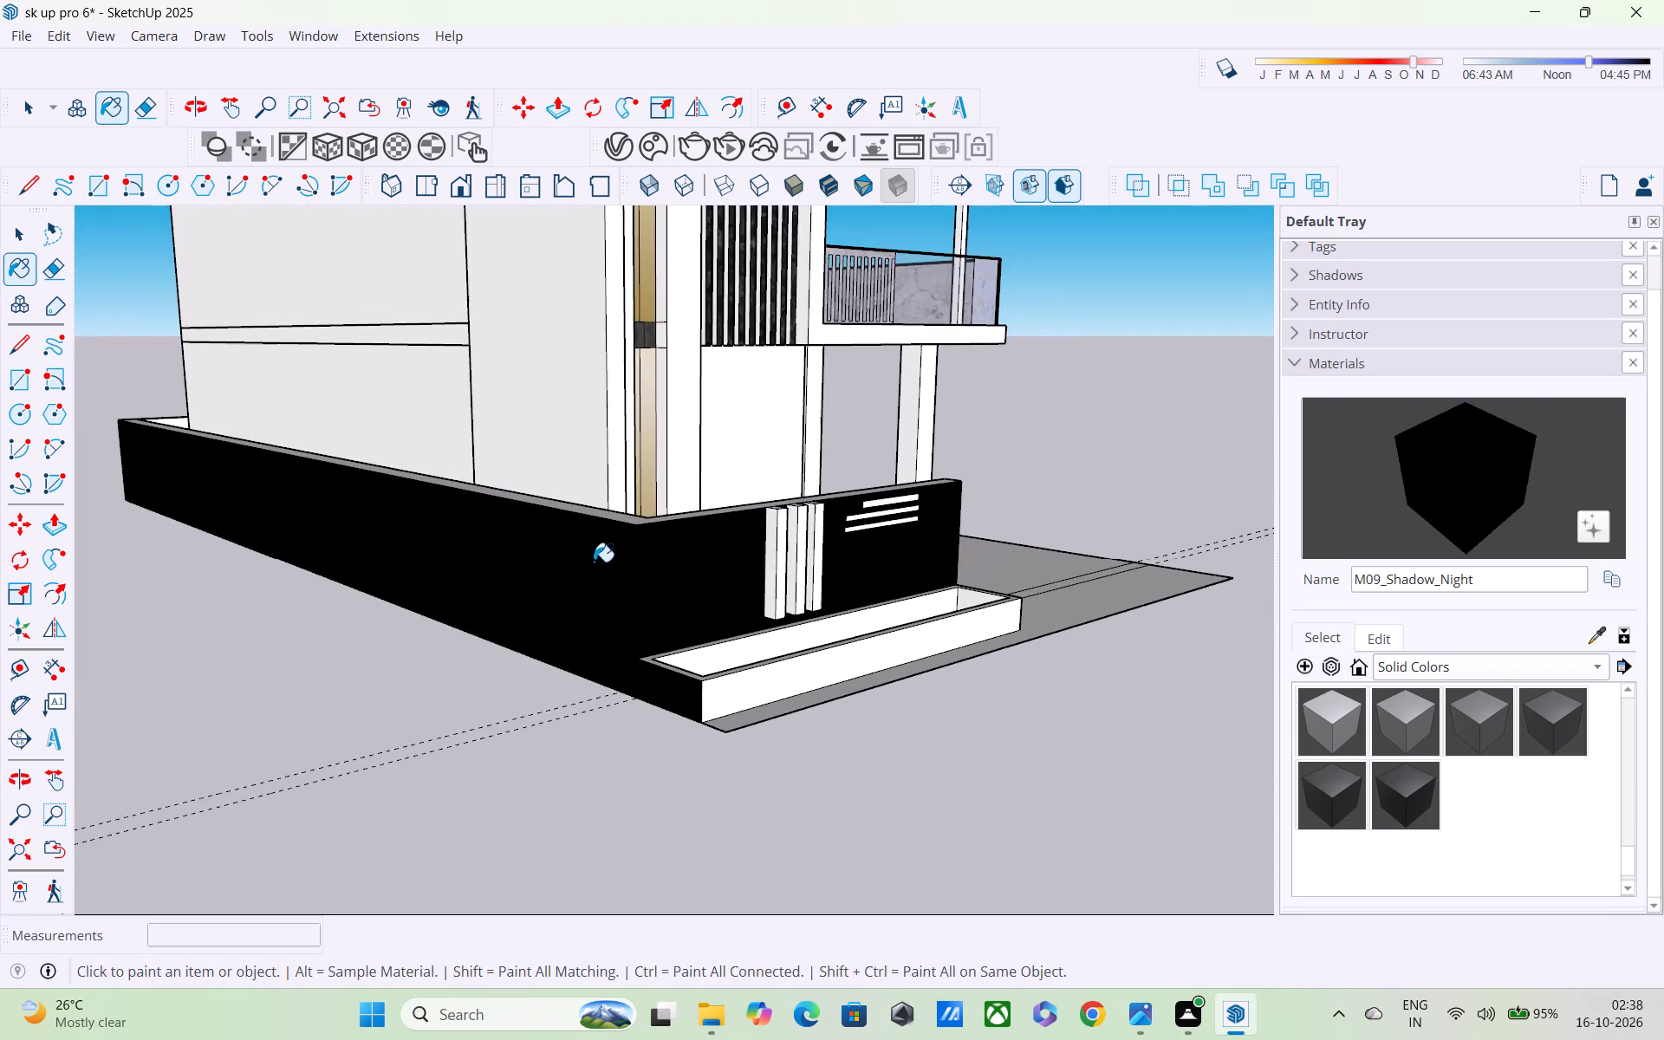
pyautogui.scroll(1, 278, 573)
pyautogui.scroll(-3, 276, 569)
pyautogui.moveTo(500, 591); pyautogui.dragTo(201, 645, button='middle')
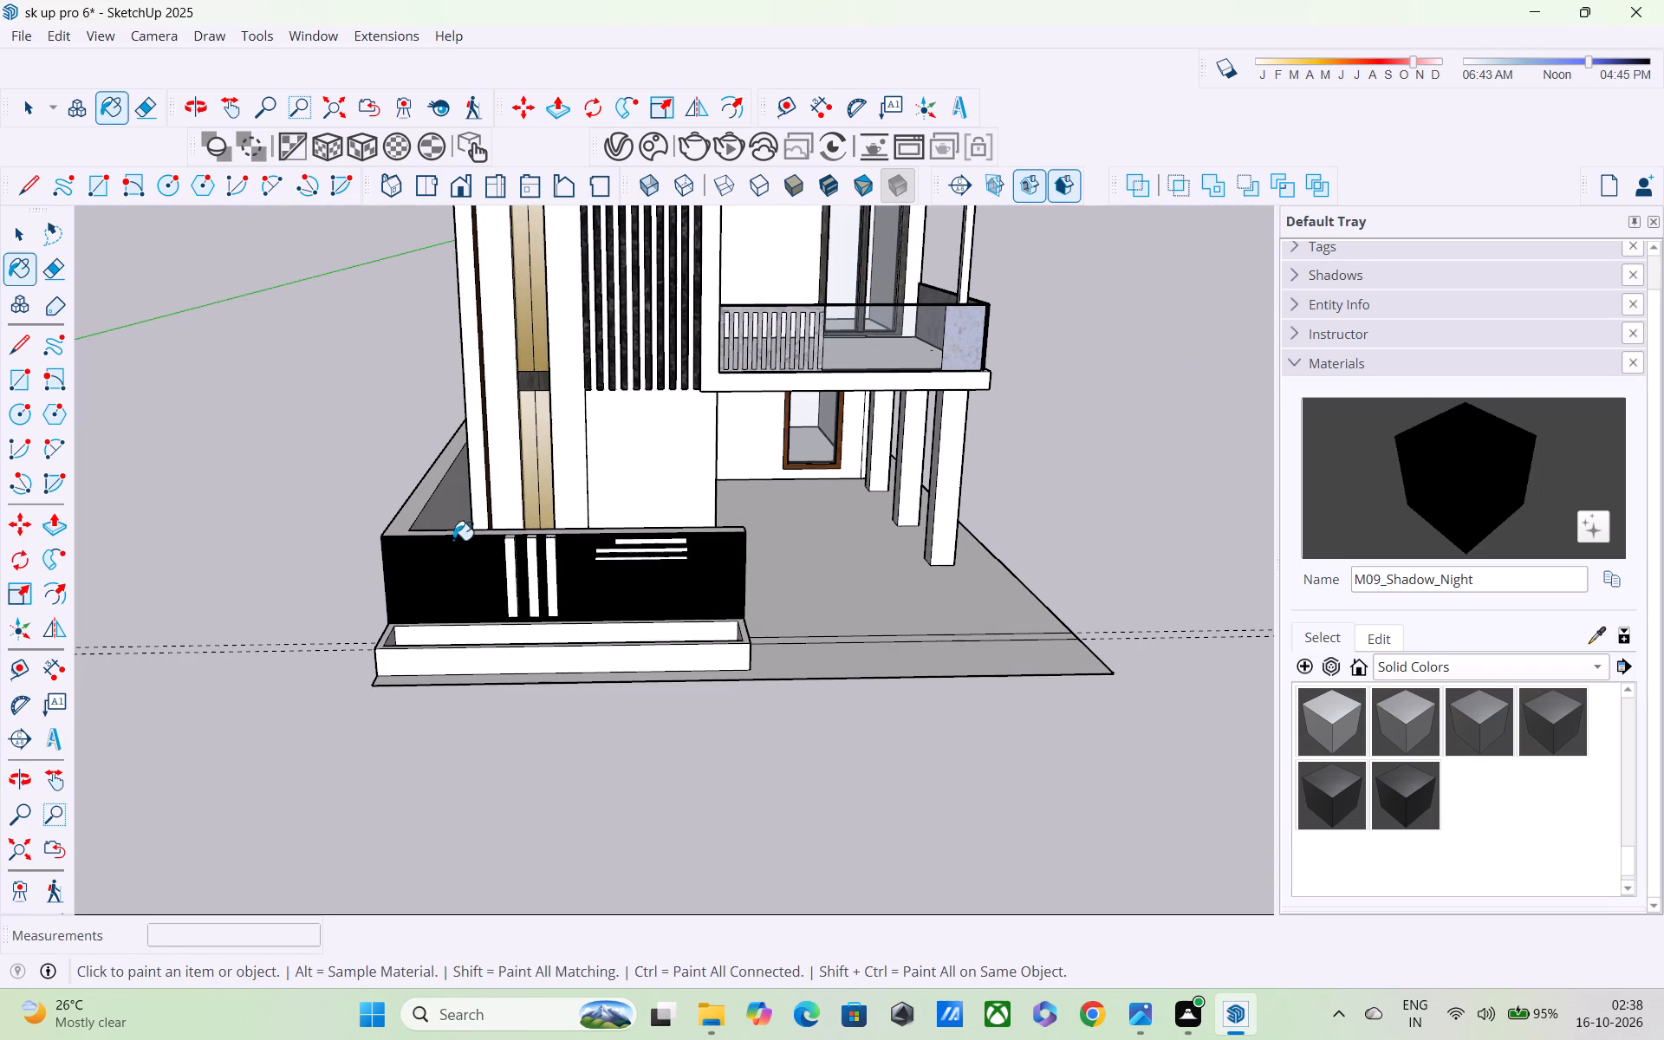
pyautogui.moveTo(612, 542); pyautogui.dragTo(585, 457, button='middle')
pyautogui.moveTo(770, 520); pyautogui.dragTo(609, 547, button='middle')
pyautogui.scroll(4, 617, 592)
pyautogui.moveTo(627, 620); pyautogui.dragTo(702, 615, button='middle')
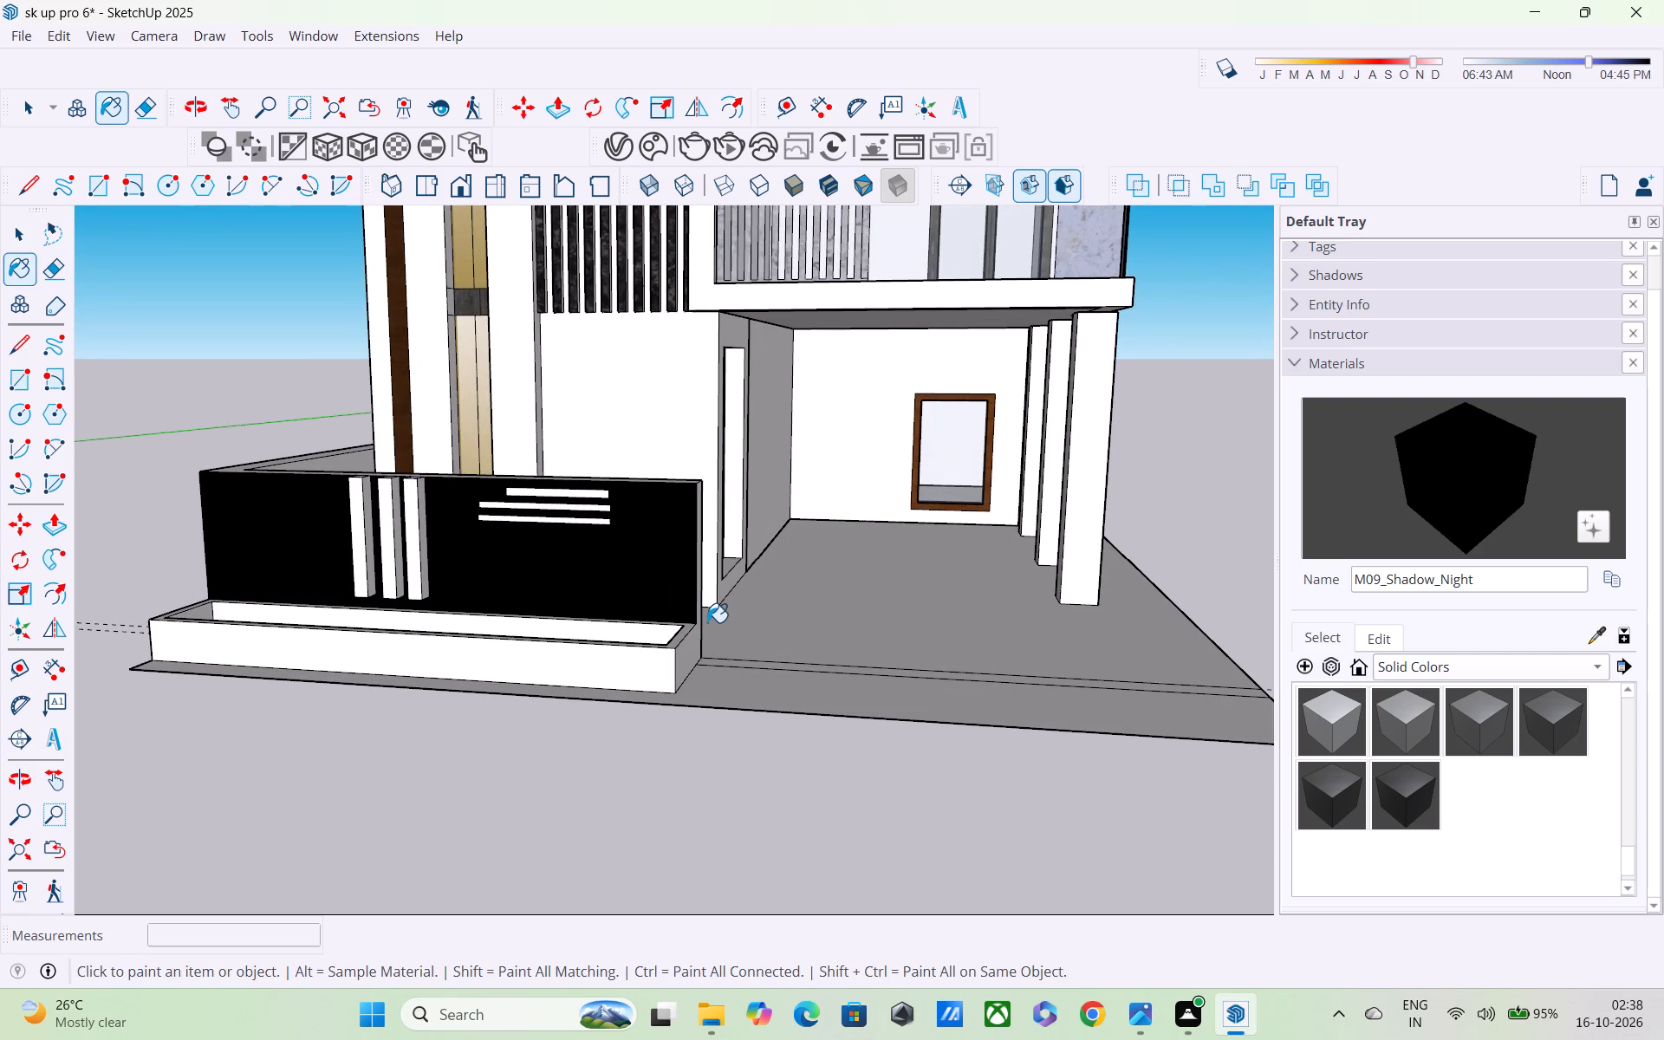
pyautogui.scroll(-3, 707, 622)
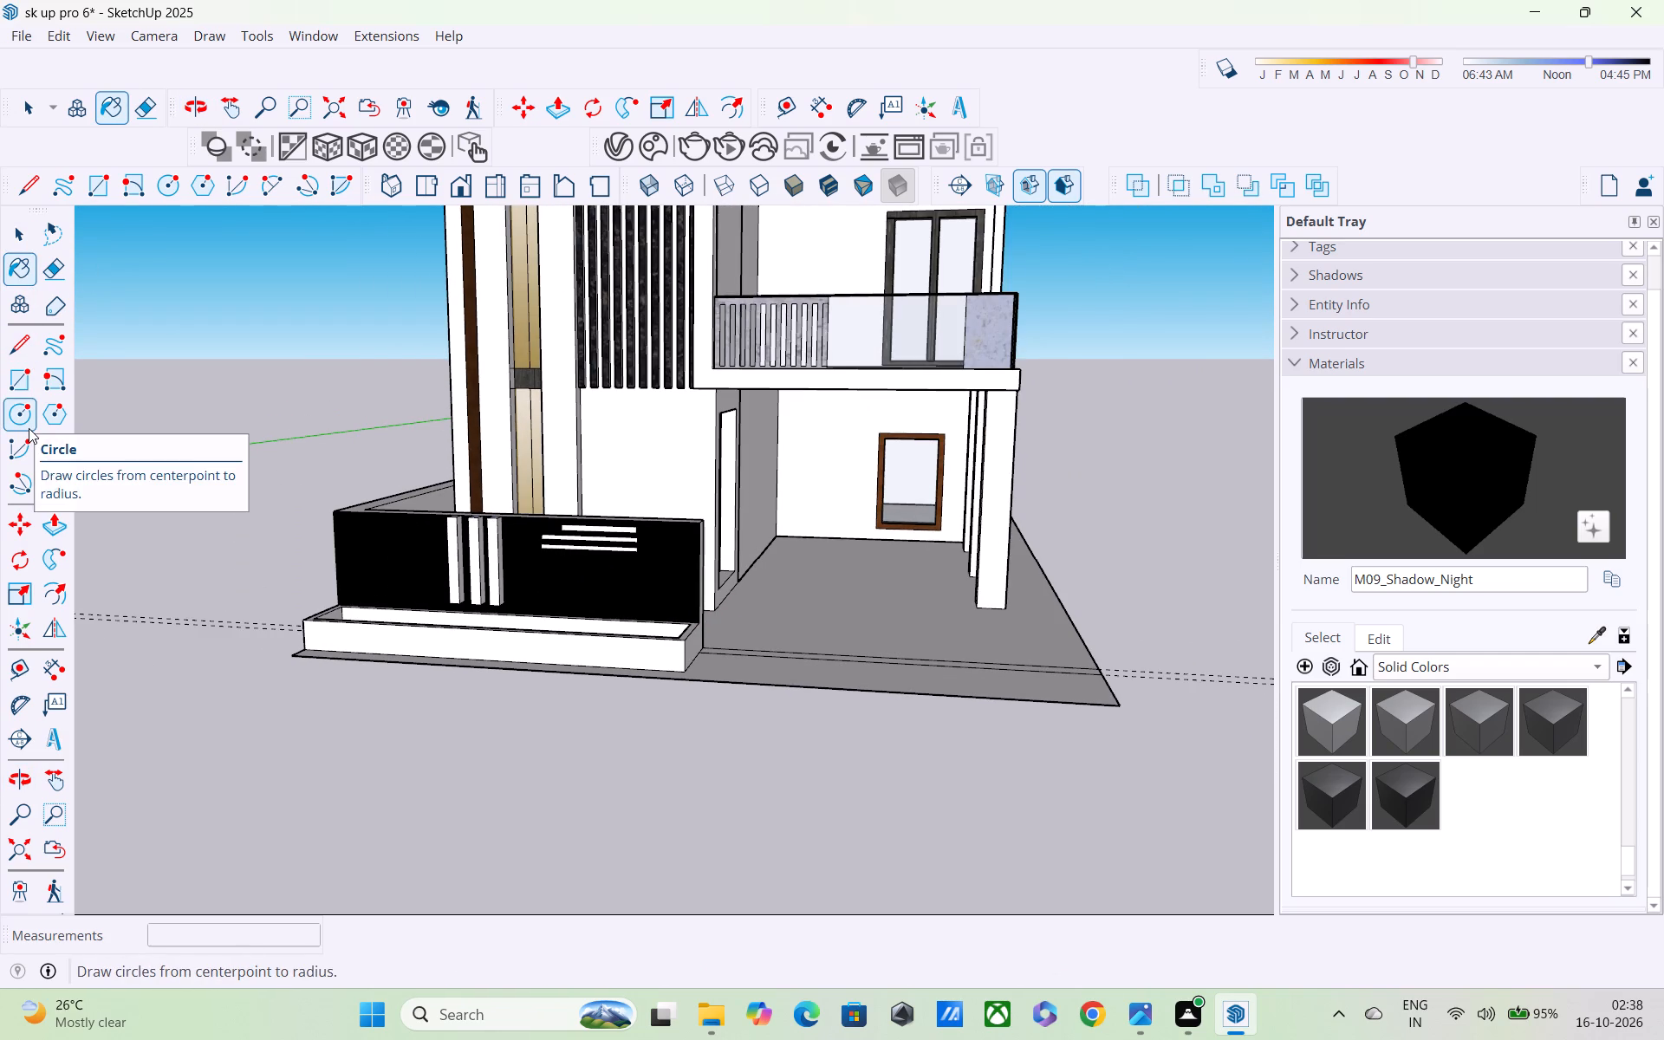
pyautogui.scroll(1, 29, 428)
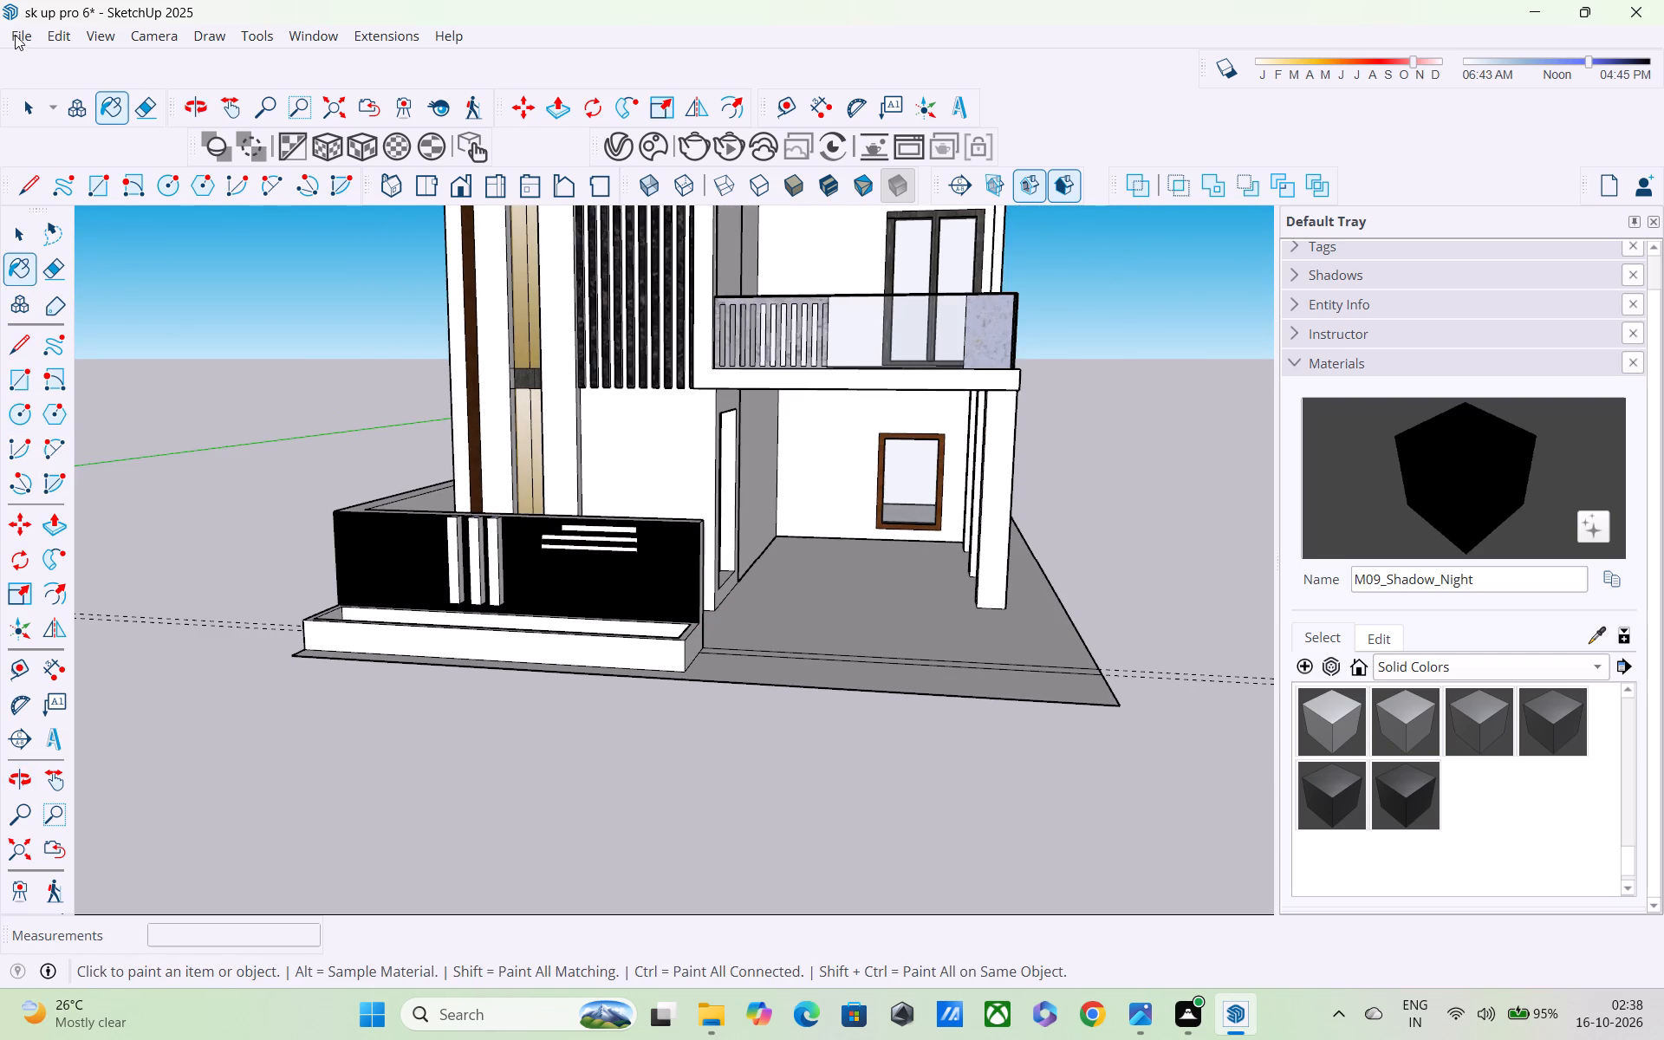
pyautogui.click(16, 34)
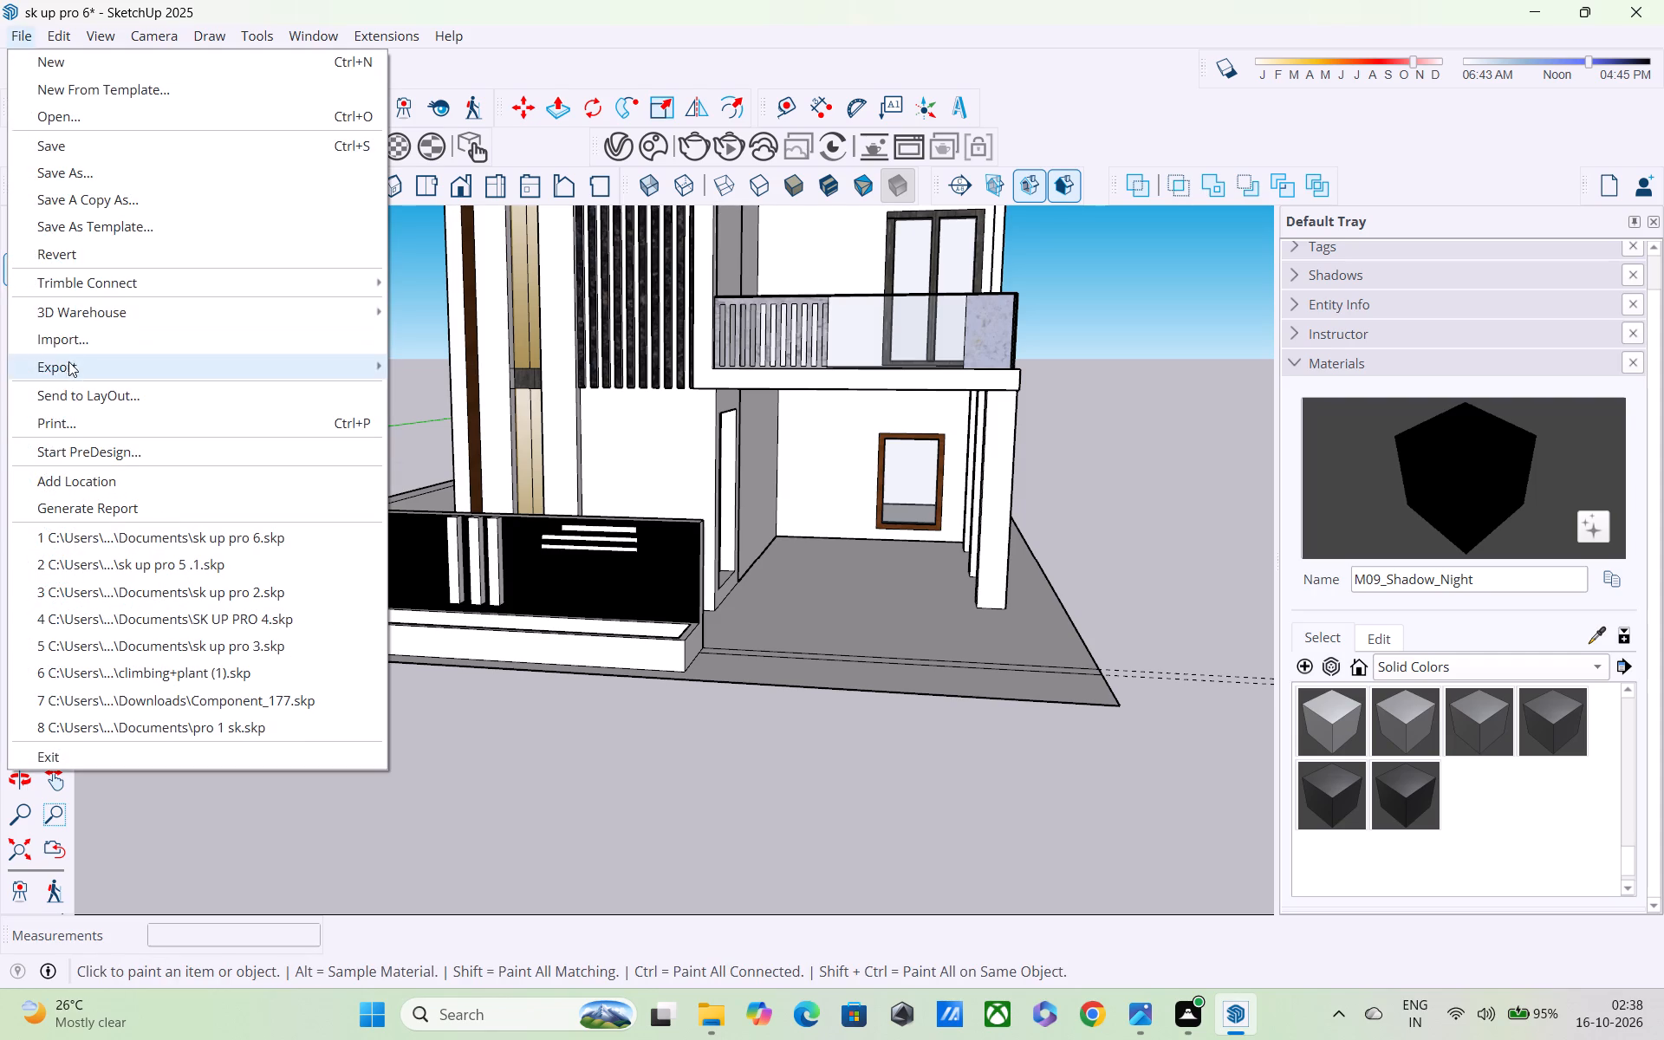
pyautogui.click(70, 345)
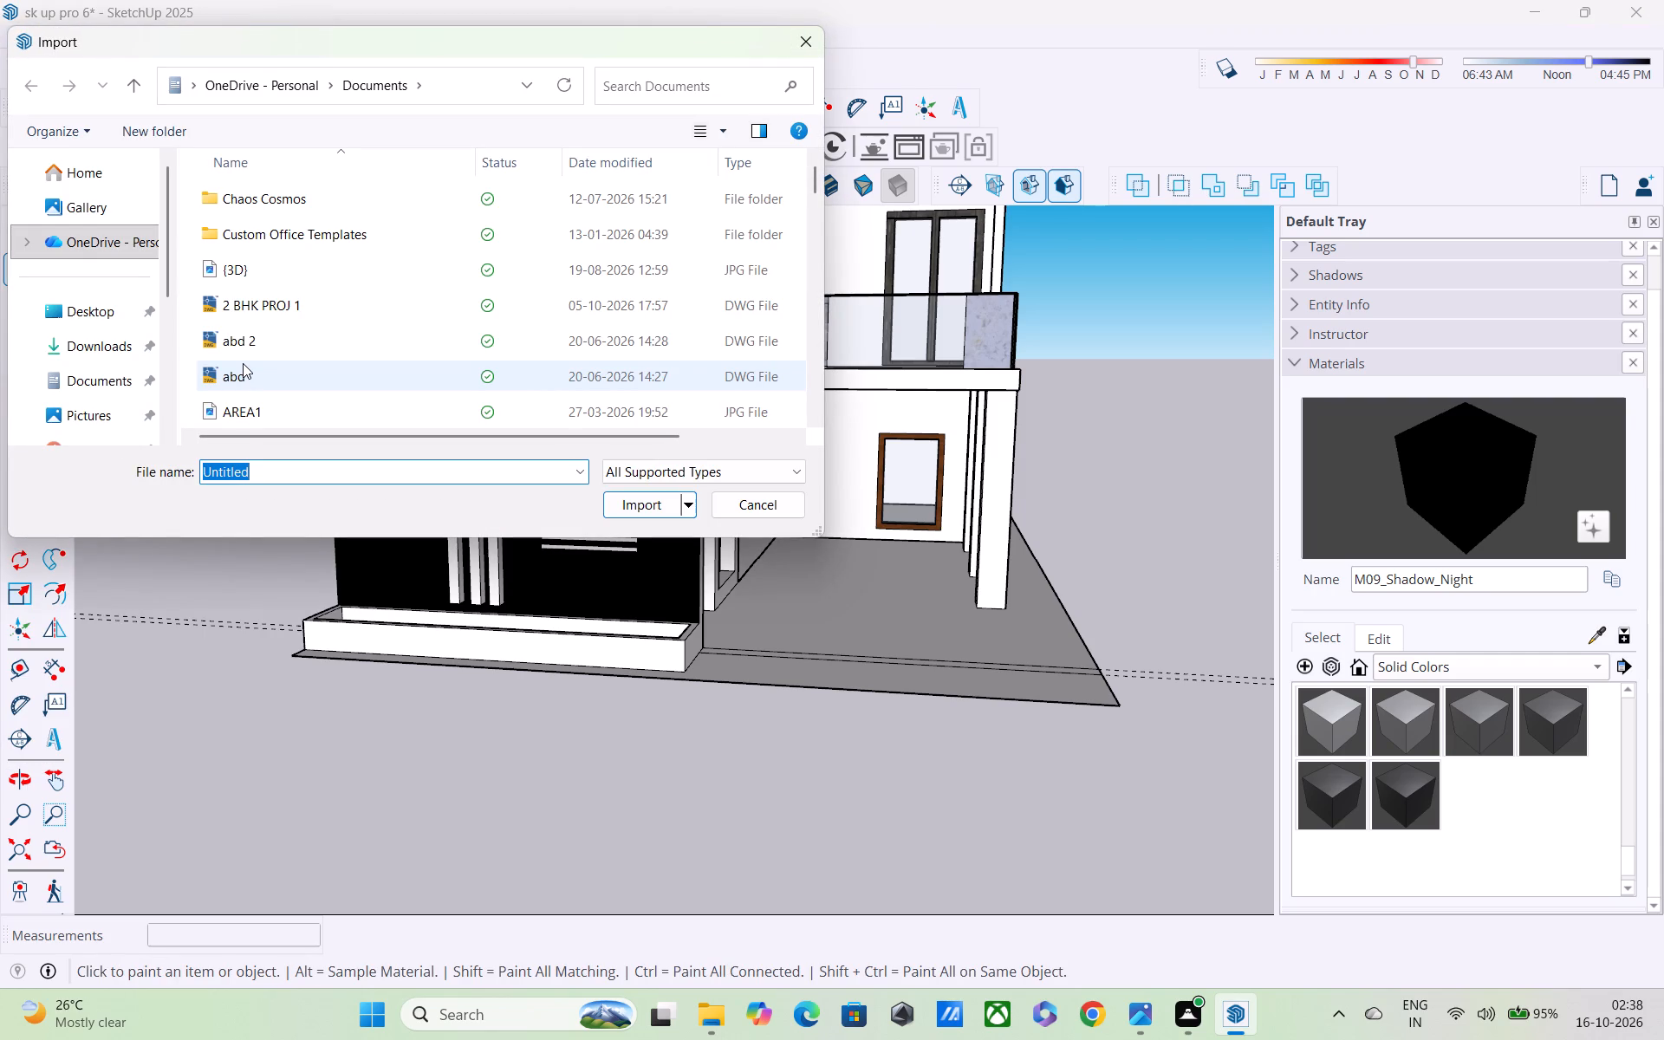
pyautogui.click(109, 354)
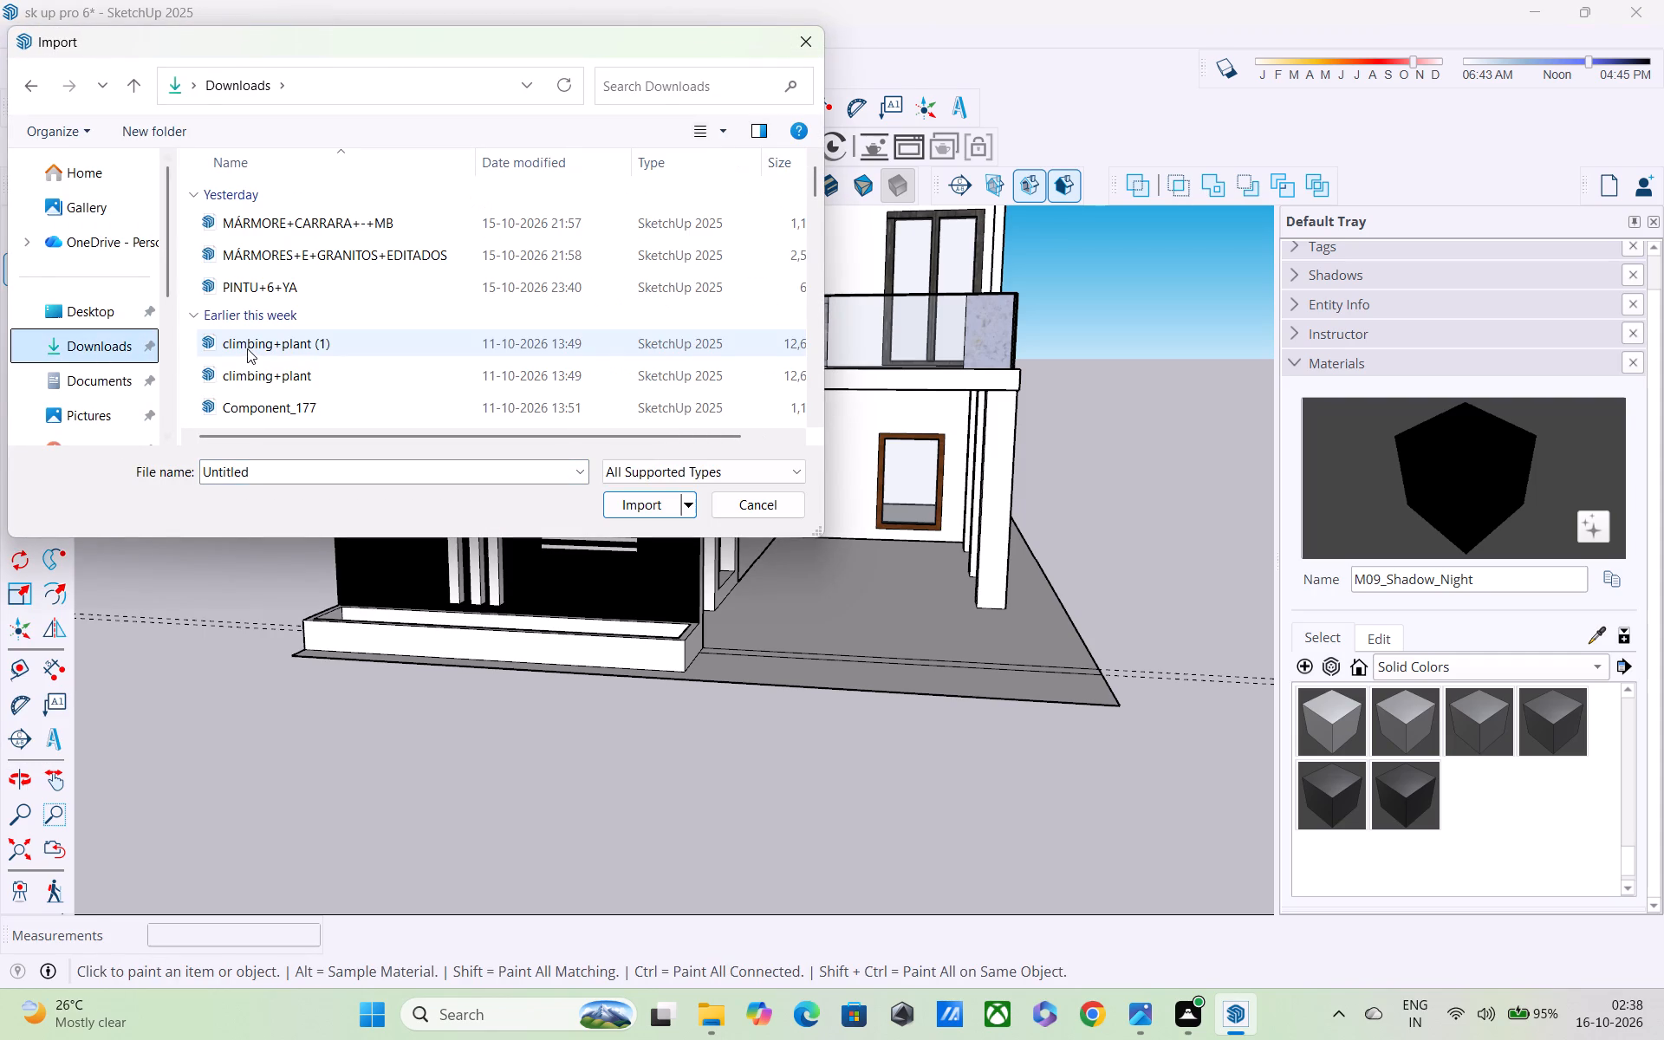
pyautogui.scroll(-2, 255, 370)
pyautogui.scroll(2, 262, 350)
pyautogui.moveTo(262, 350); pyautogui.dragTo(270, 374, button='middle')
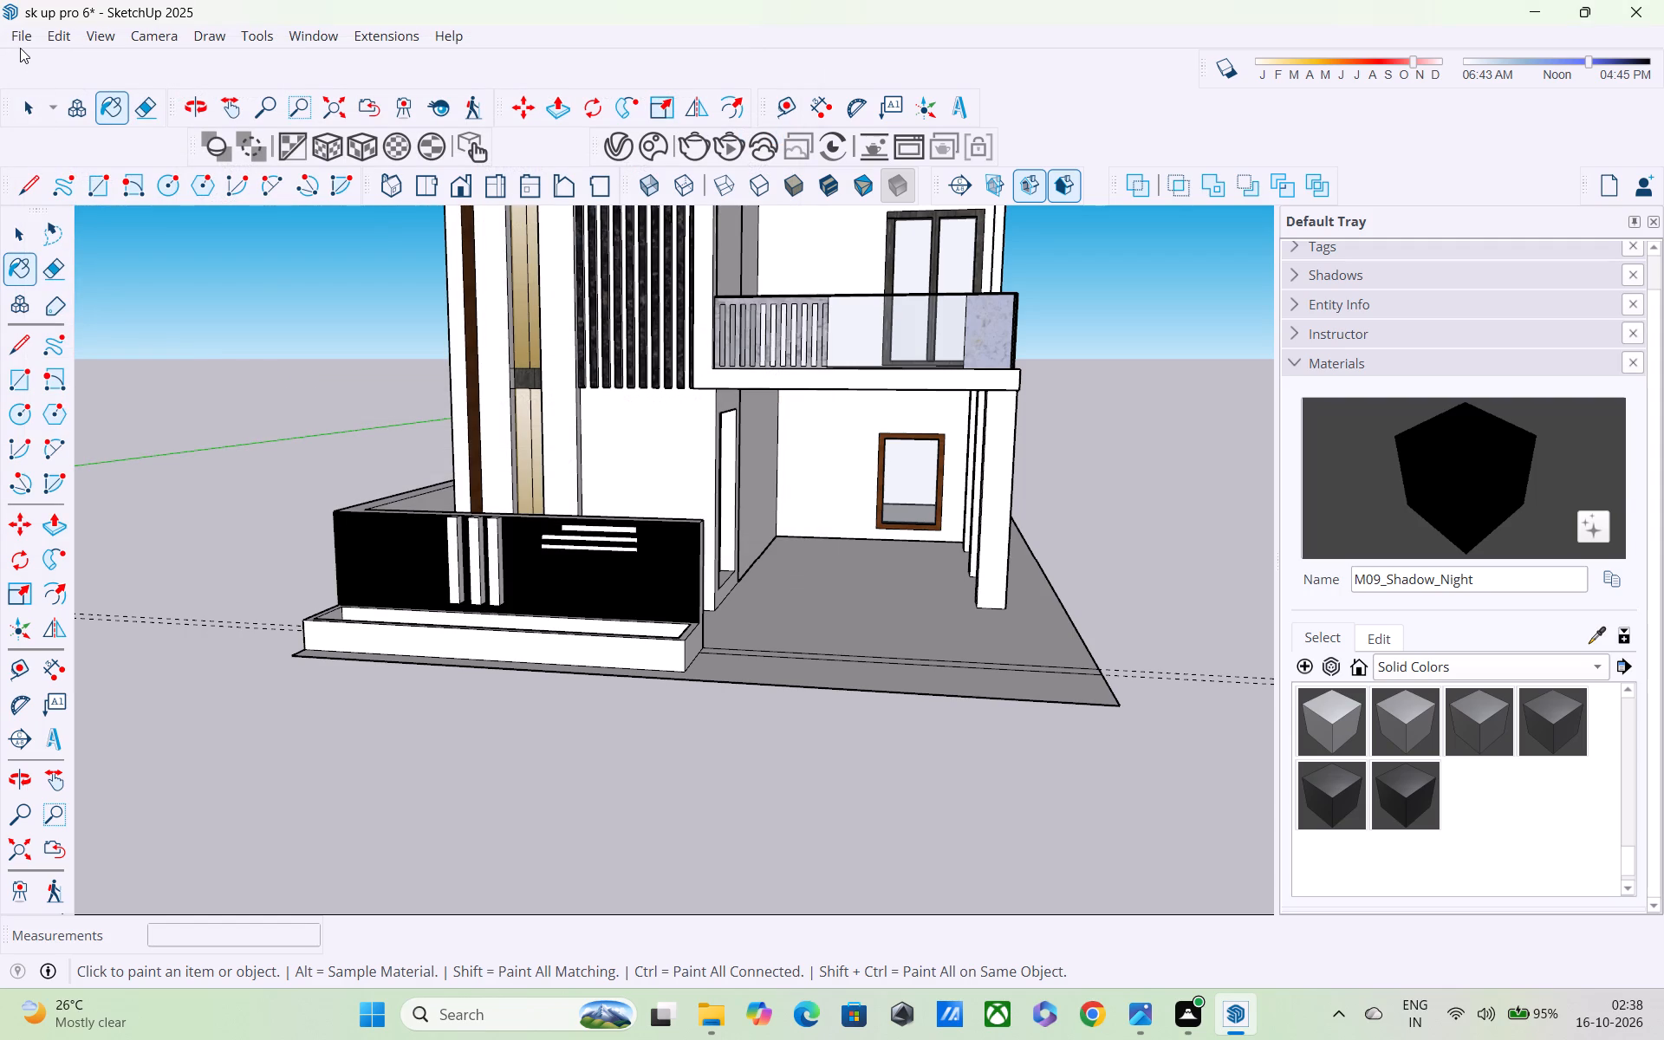
# Import the T+gate model from the Downloads folder and place it on the open ground beside the building.
pyautogui.click(20, 48)
pyautogui.click(18, 39)
pyautogui.click(15, 38)
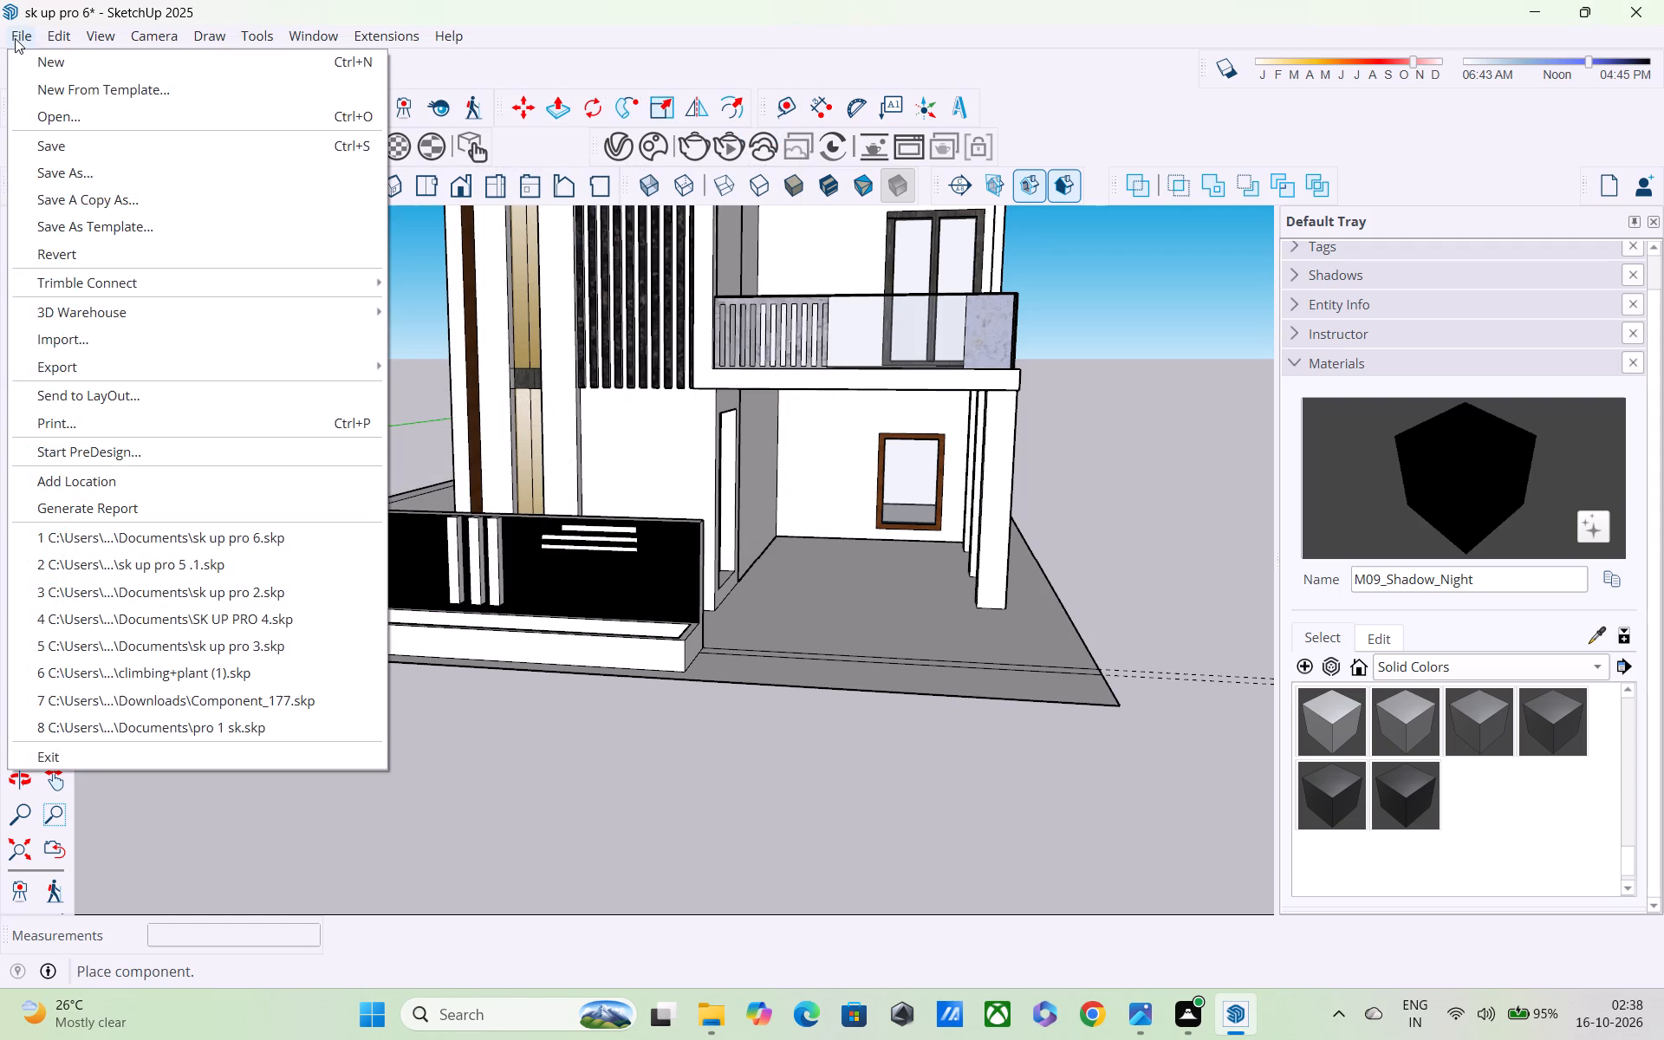
pyautogui.click(68, 342)
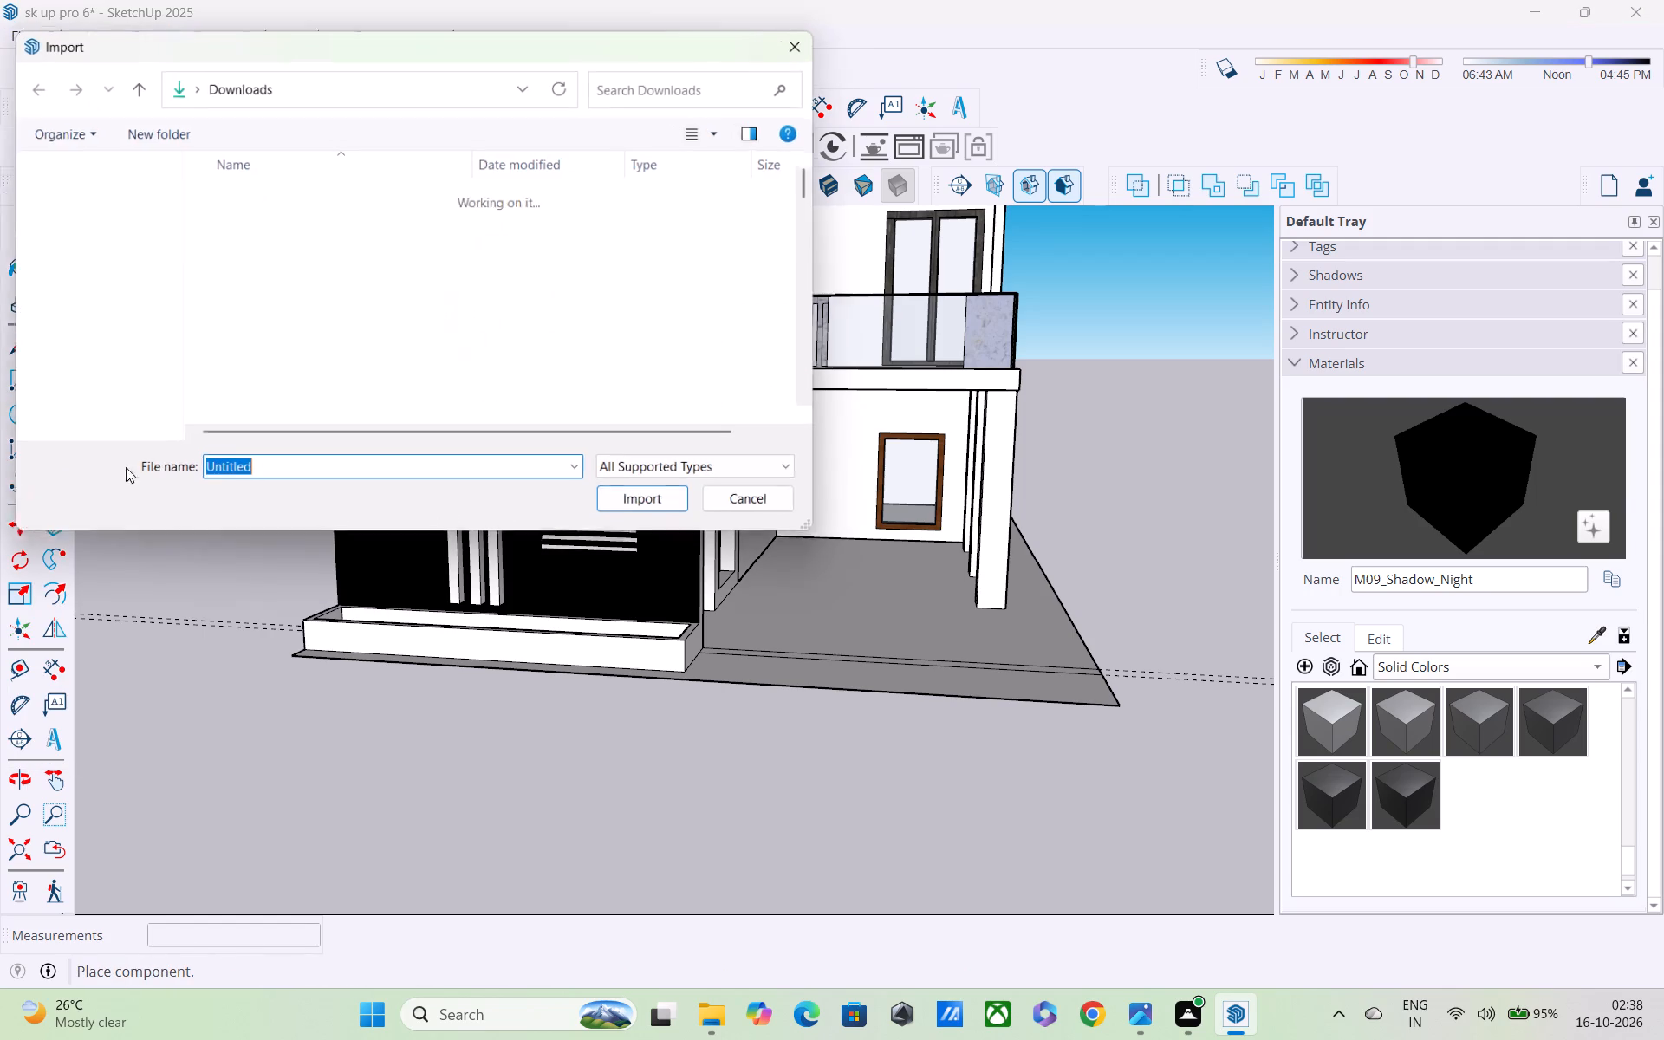
pyautogui.scroll(-1, 275, 400)
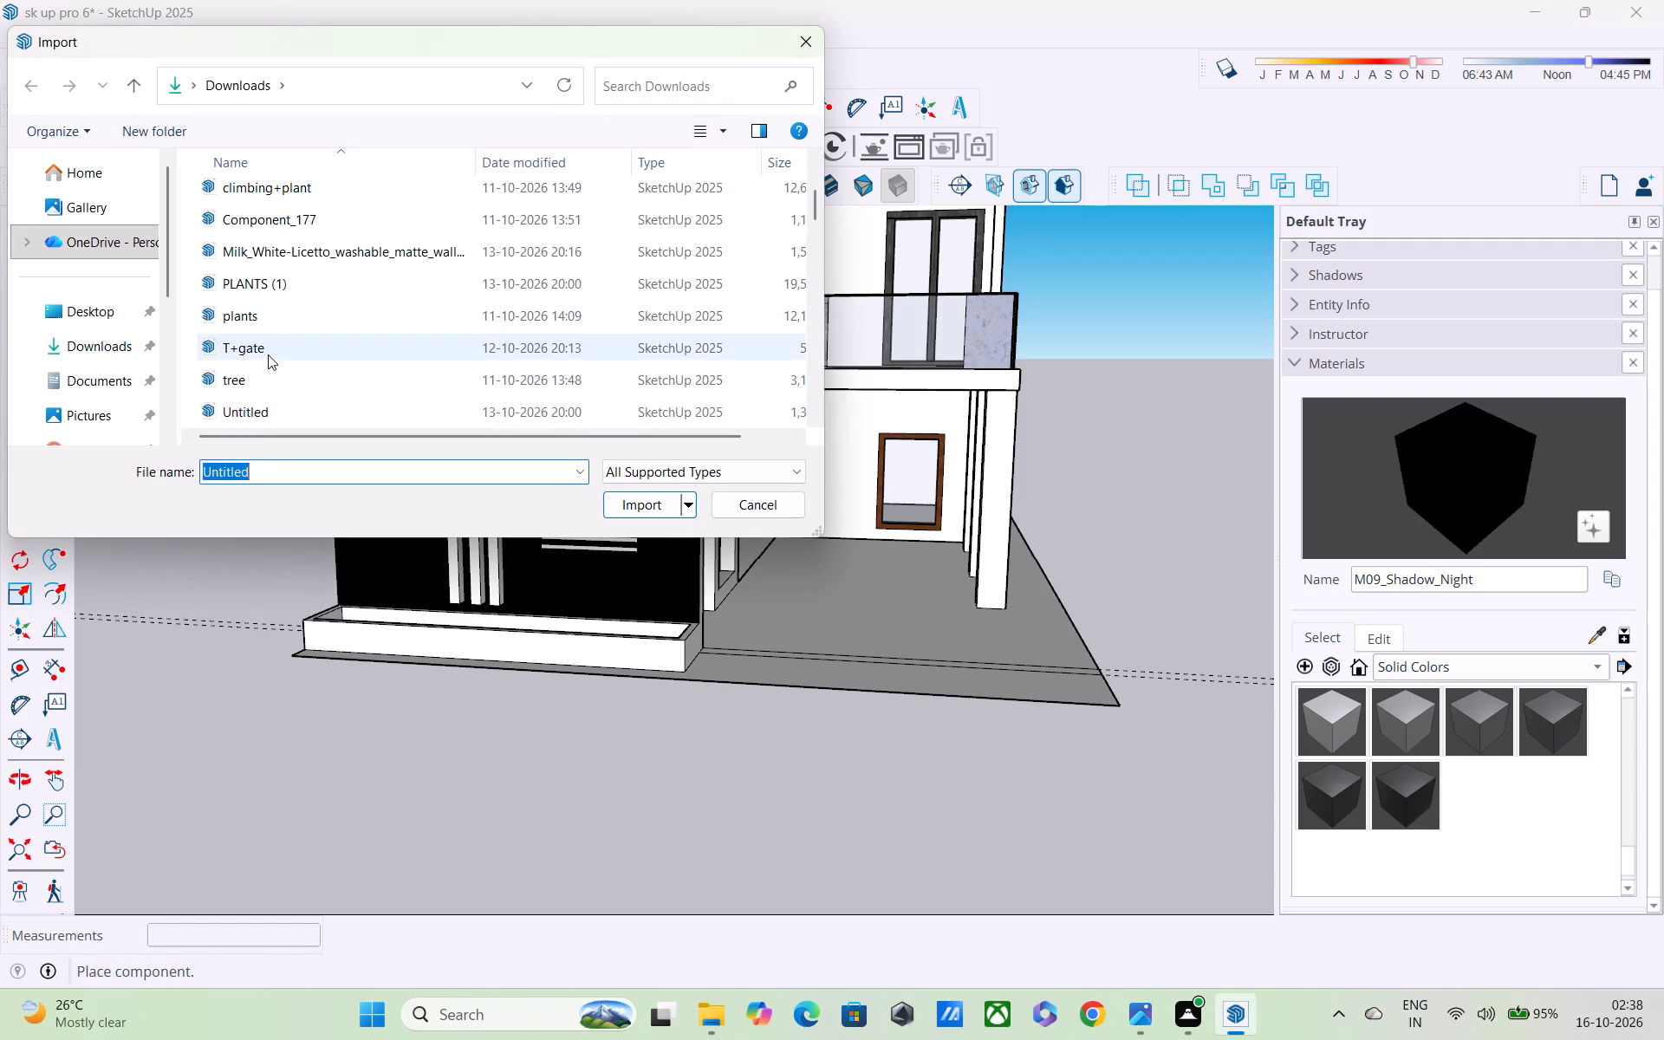
pyautogui.click(266, 349)
pyautogui.click(623, 505)
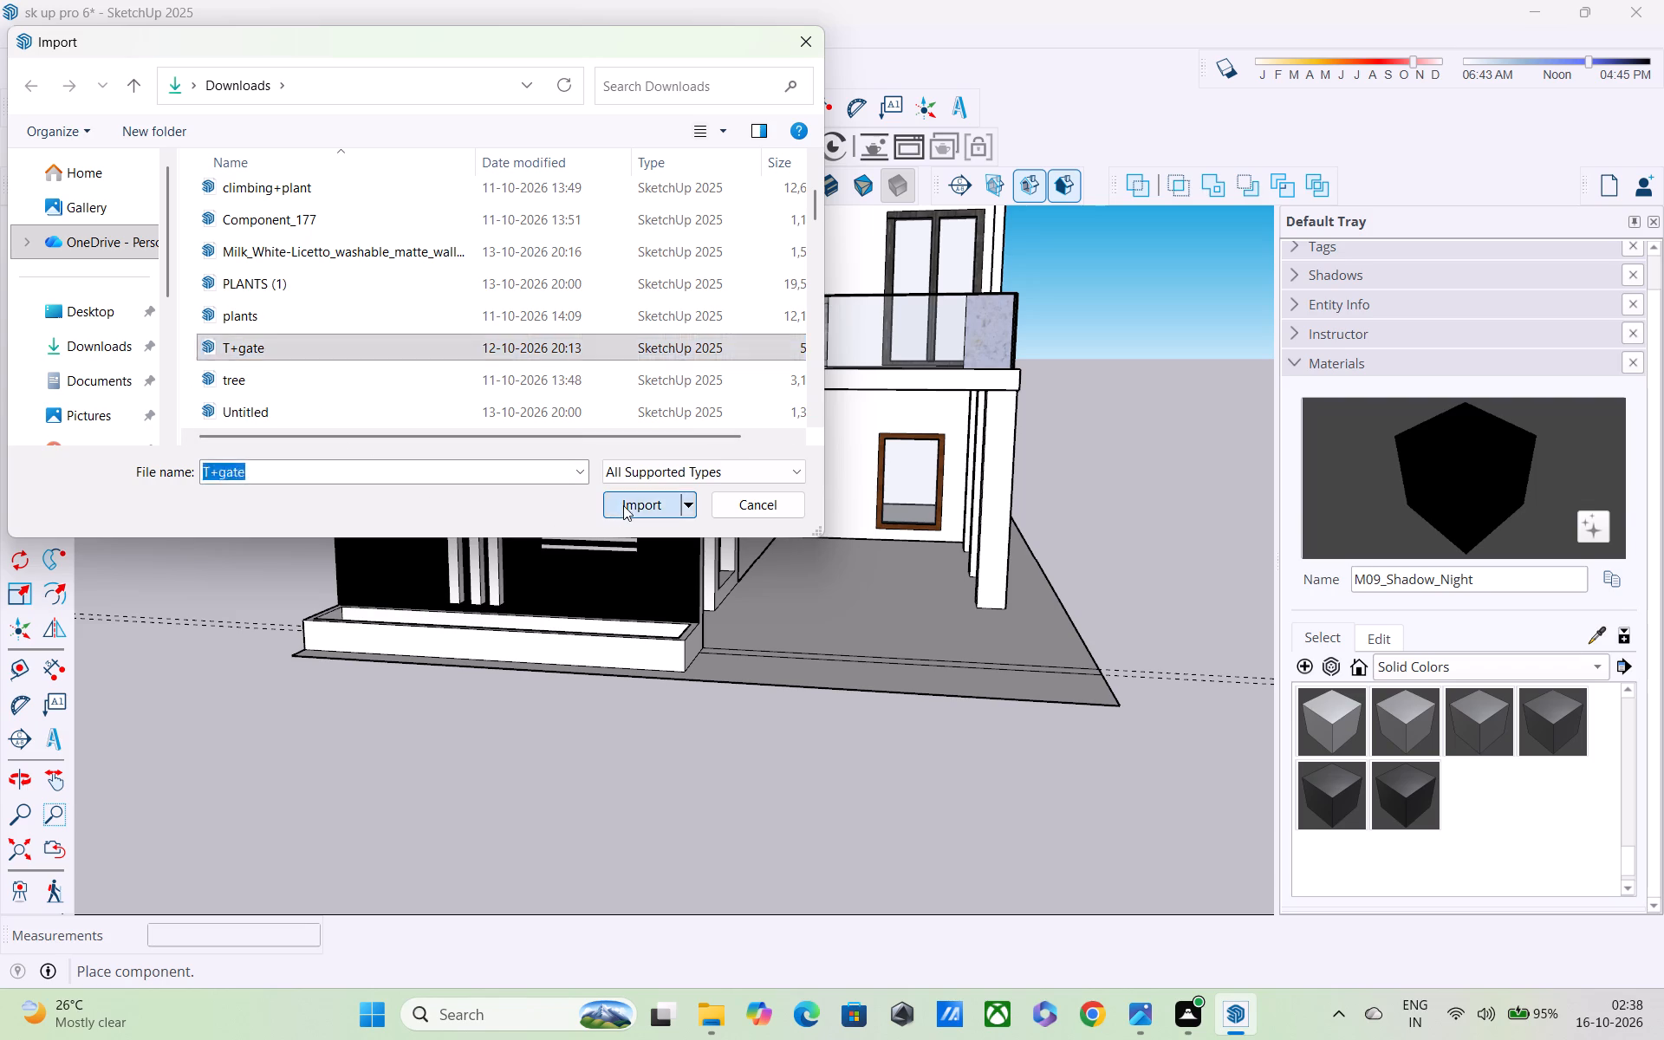
pyautogui.scroll(-18, 617, 702)
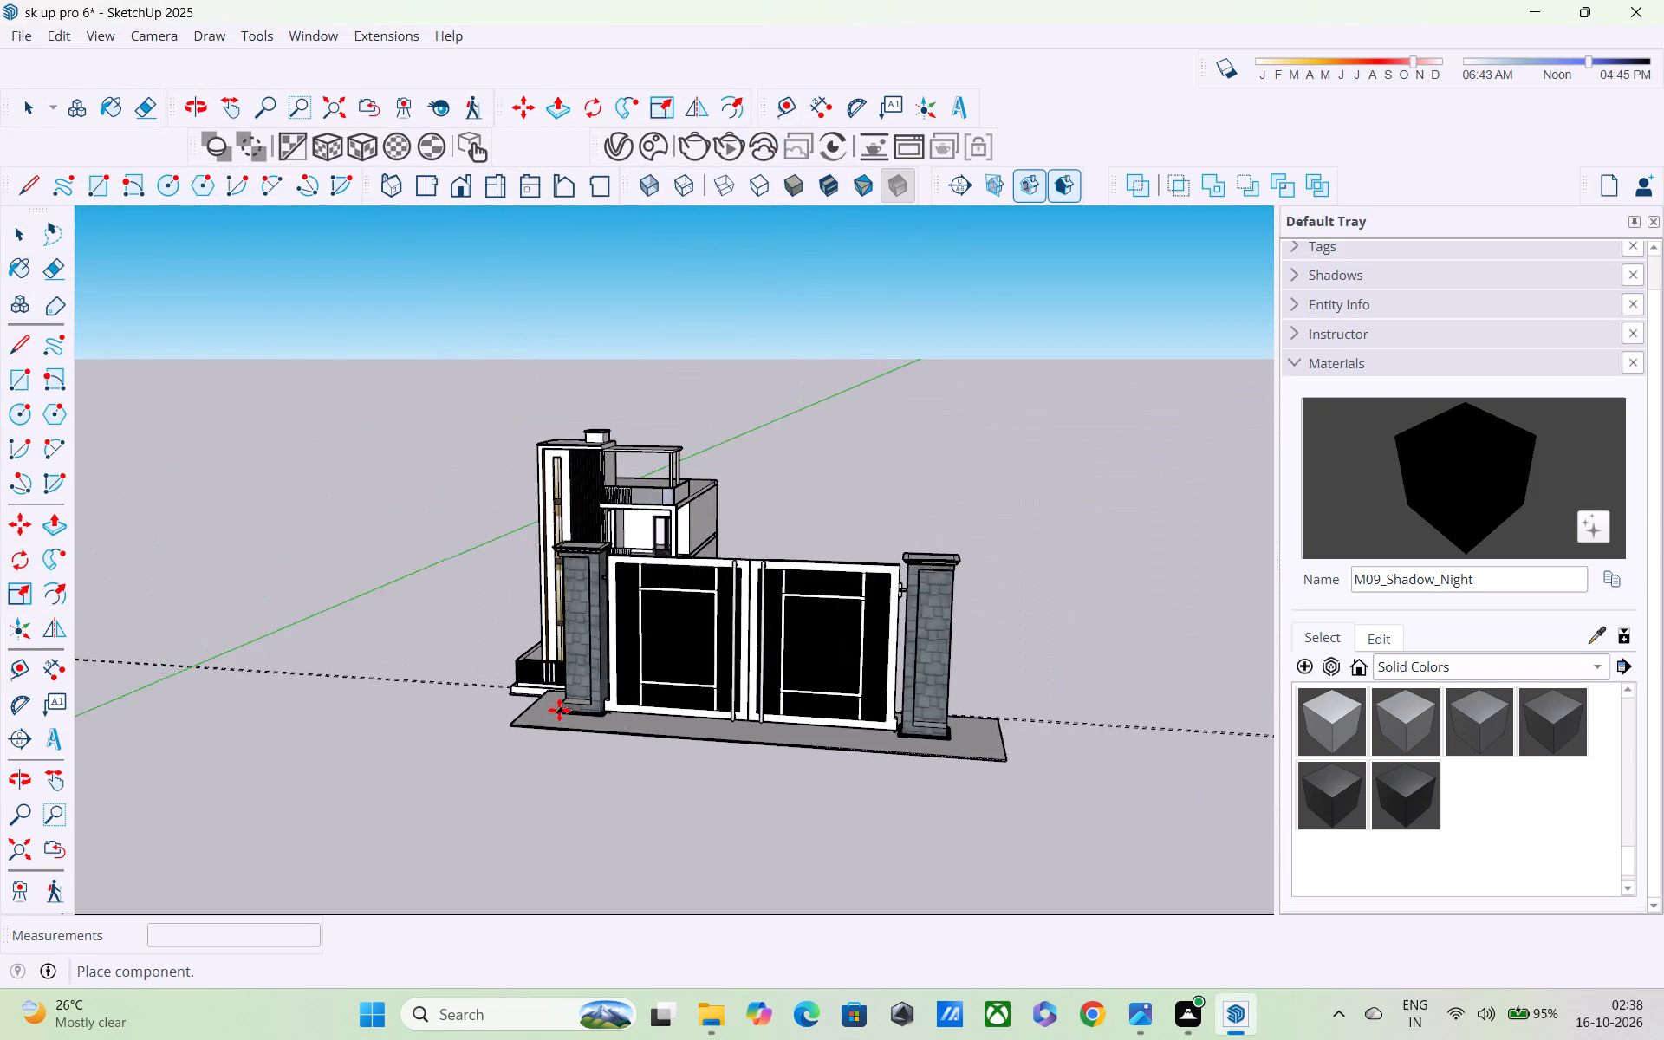
pyautogui.scroll(-3, 568, 721)
pyautogui.click(806, 685)
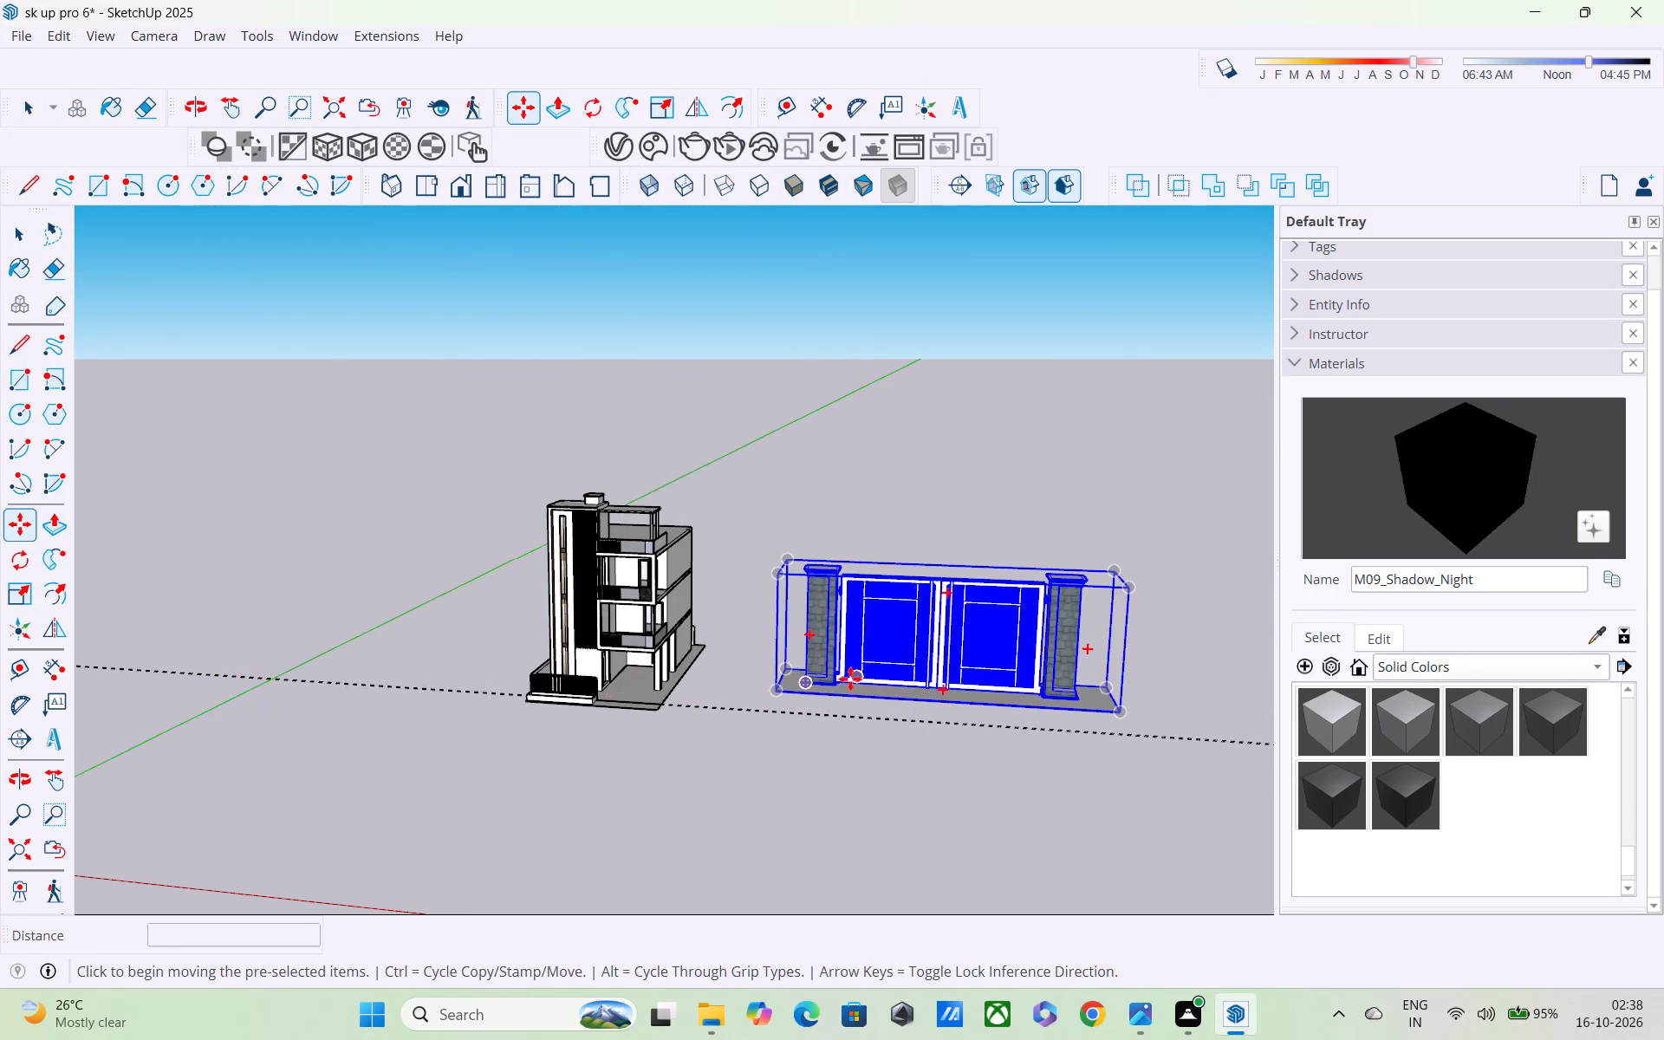
# Scale the gate's height down to about 0.67 about the opposite point.
pyautogui.press('s')
pyautogui.scroll(1, 773, 623)
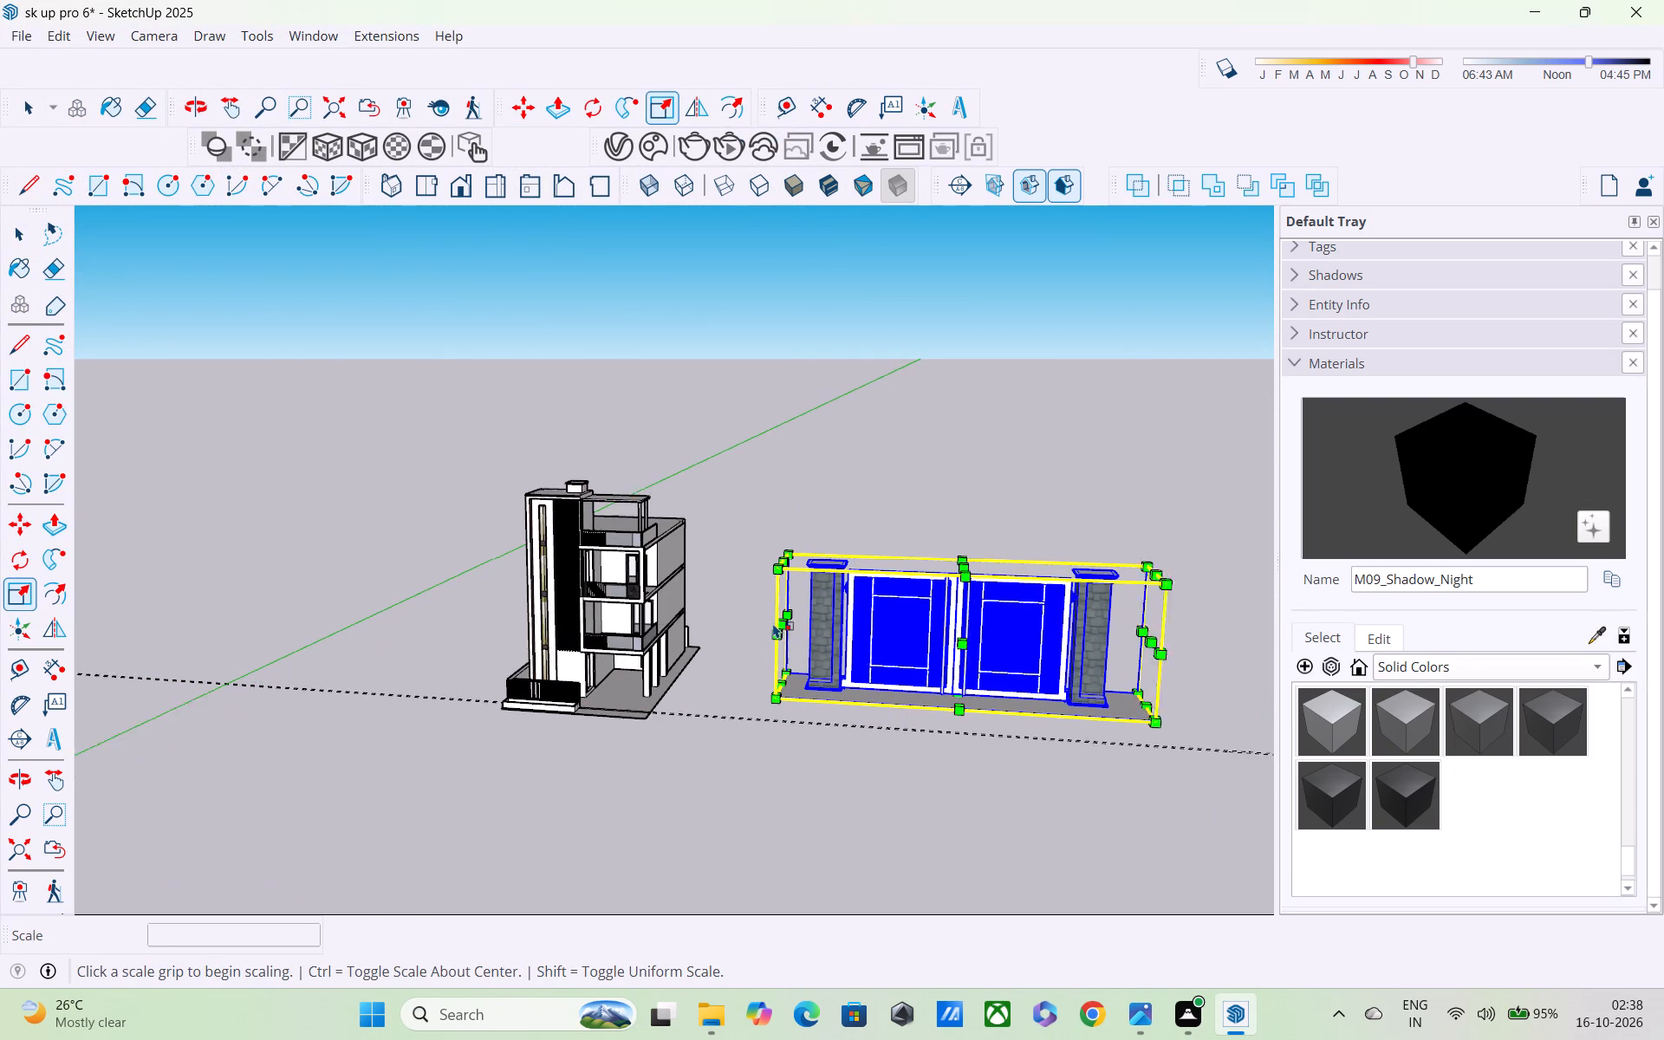
pyautogui.scroll(1, 773, 623)
pyautogui.moveTo(1000, 575); pyautogui.dragTo(1012, 614, button='middle')
pyautogui.scroll(5, 982, 563)
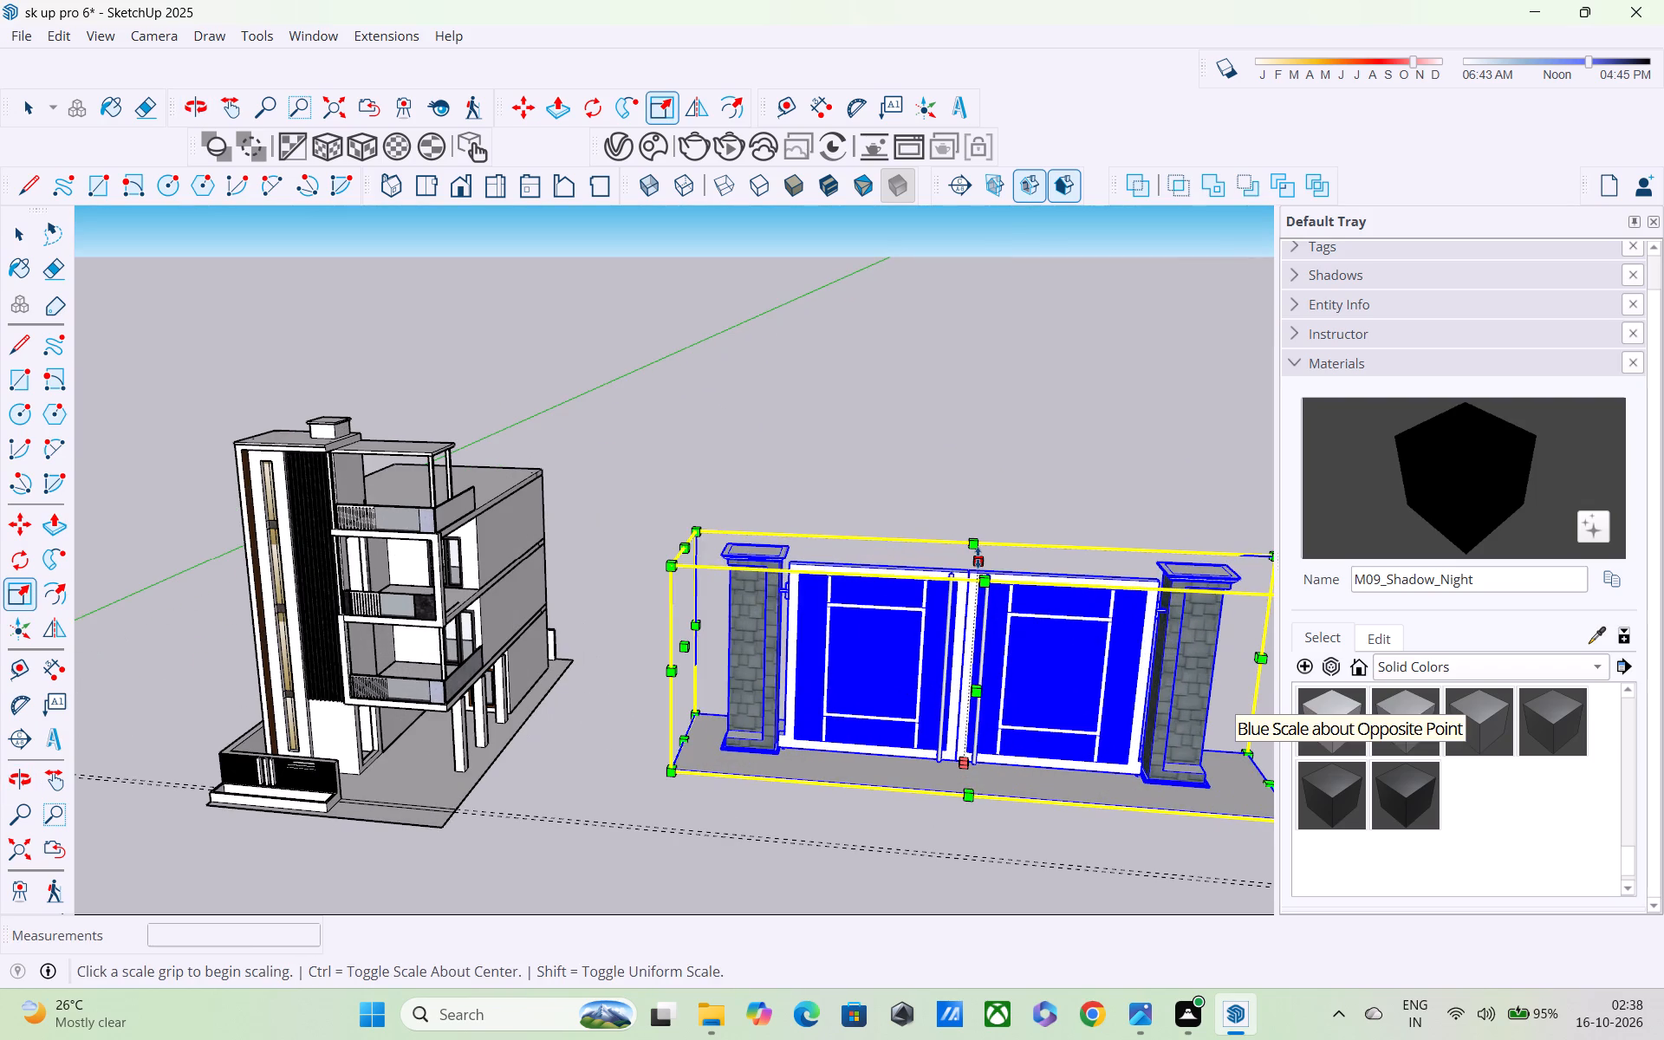
pyautogui.click(978, 556)
pyautogui.click(979, 632)
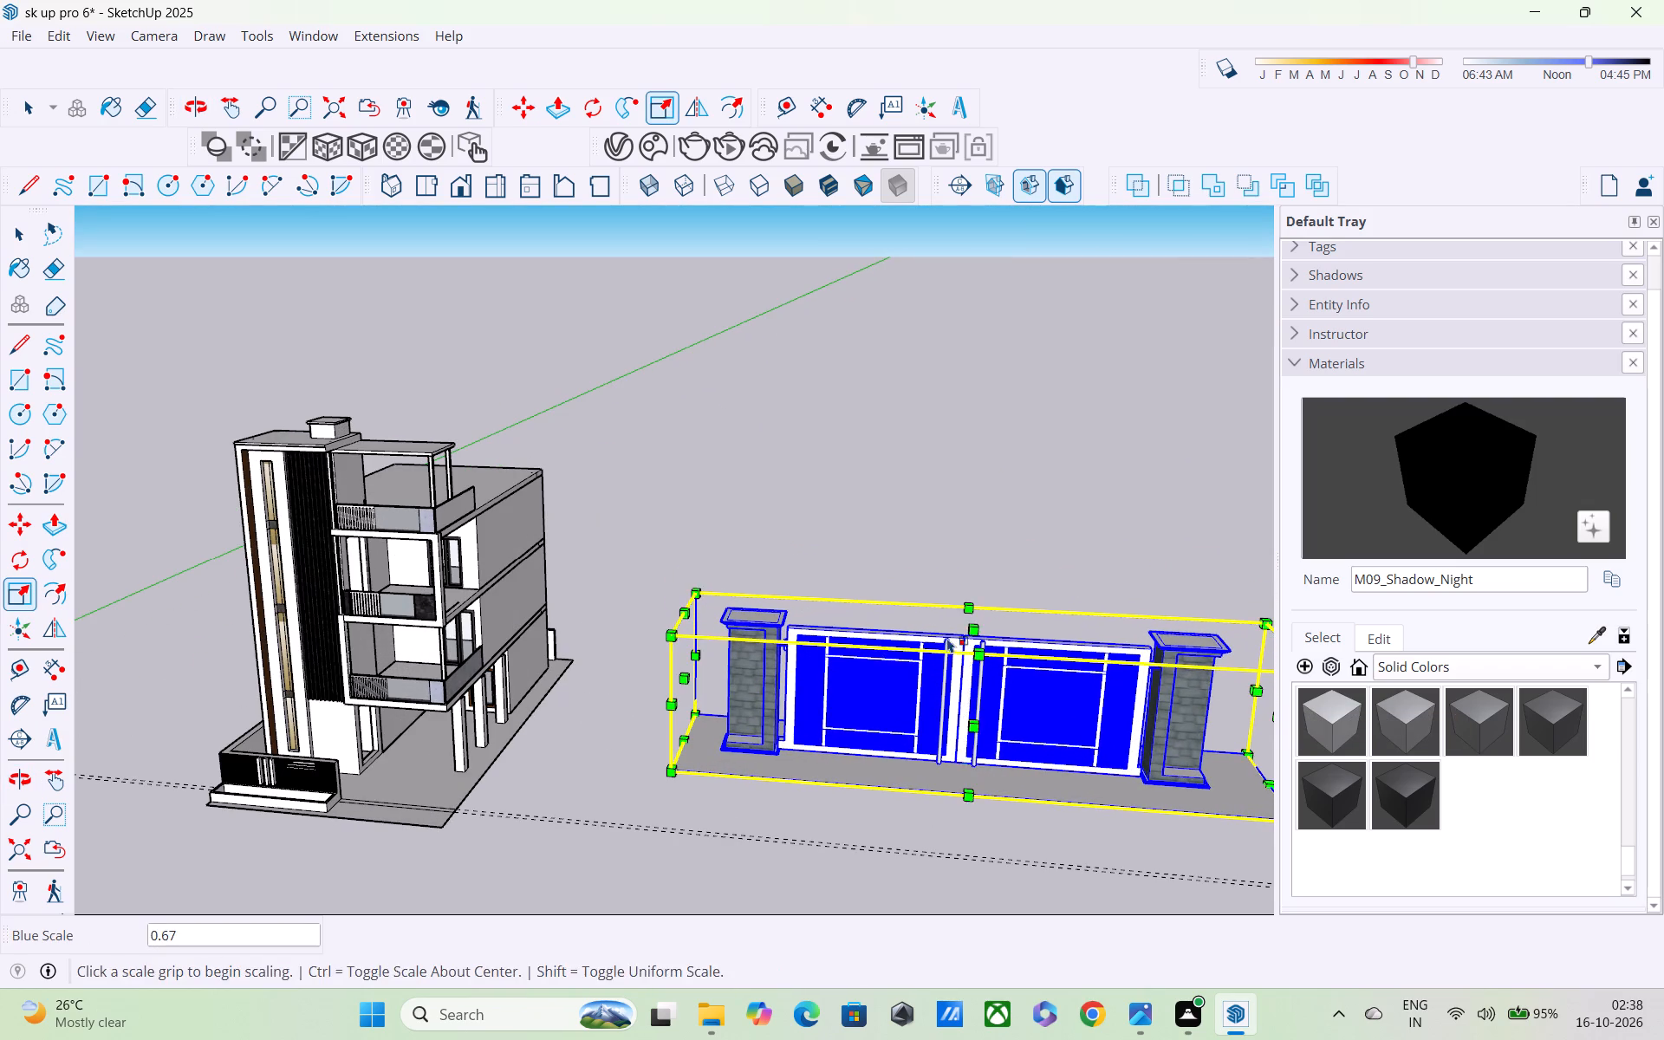
# Scale the gate's width along the red axis down to about 0.59.
pyautogui.moveTo(878, 652); pyautogui.dragTo(1263, 562, button='middle')
pyautogui.scroll(4, 628, 700)
pyautogui.click(635, 696)
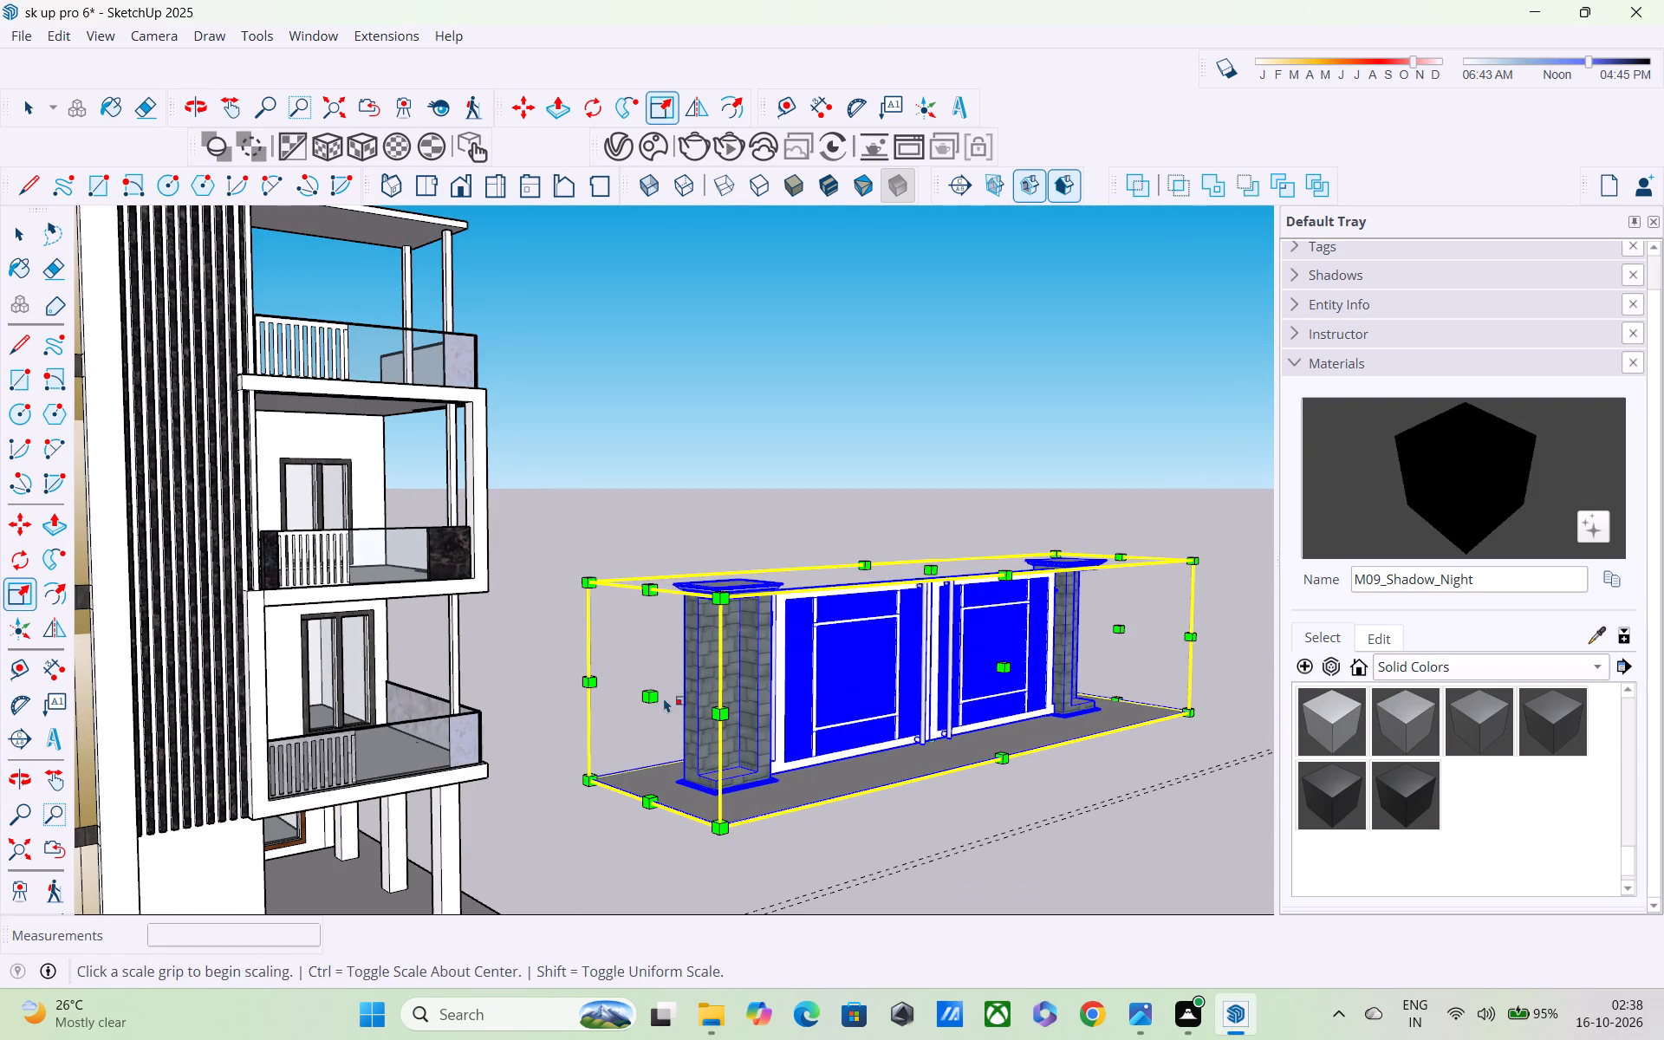
pyautogui.click(649, 696)
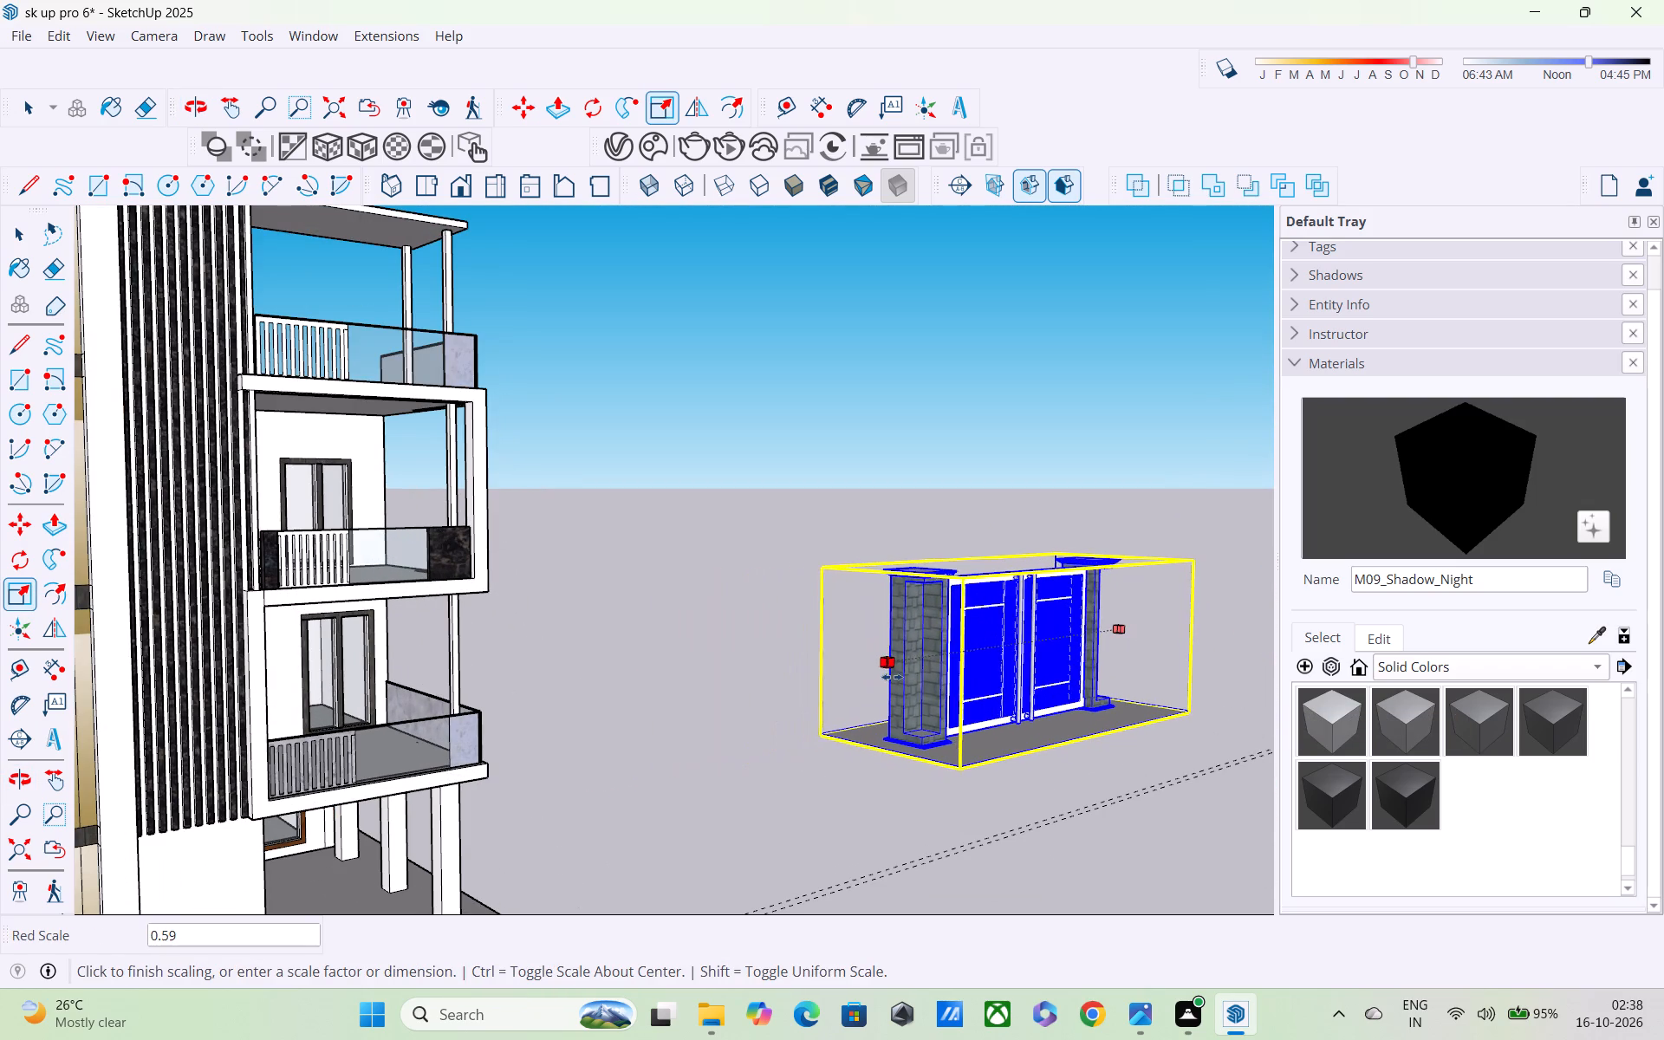
pyautogui.click(894, 676)
# Scale the gate narrower again along the red axis, working from its opposite end.
pyautogui.moveTo(1028, 649); pyautogui.dragTo(588, 689, button='middle')
pyautogui.scroll(1, 588, 689)
pyautogui.scroll(-4, 586, 686)
pyautogui.keyDown('shift'); pyautogui.moveTo(594, 705); pyautogui.dragTo(591, 705, button='middle'); pyautogui.keyUp('shift')
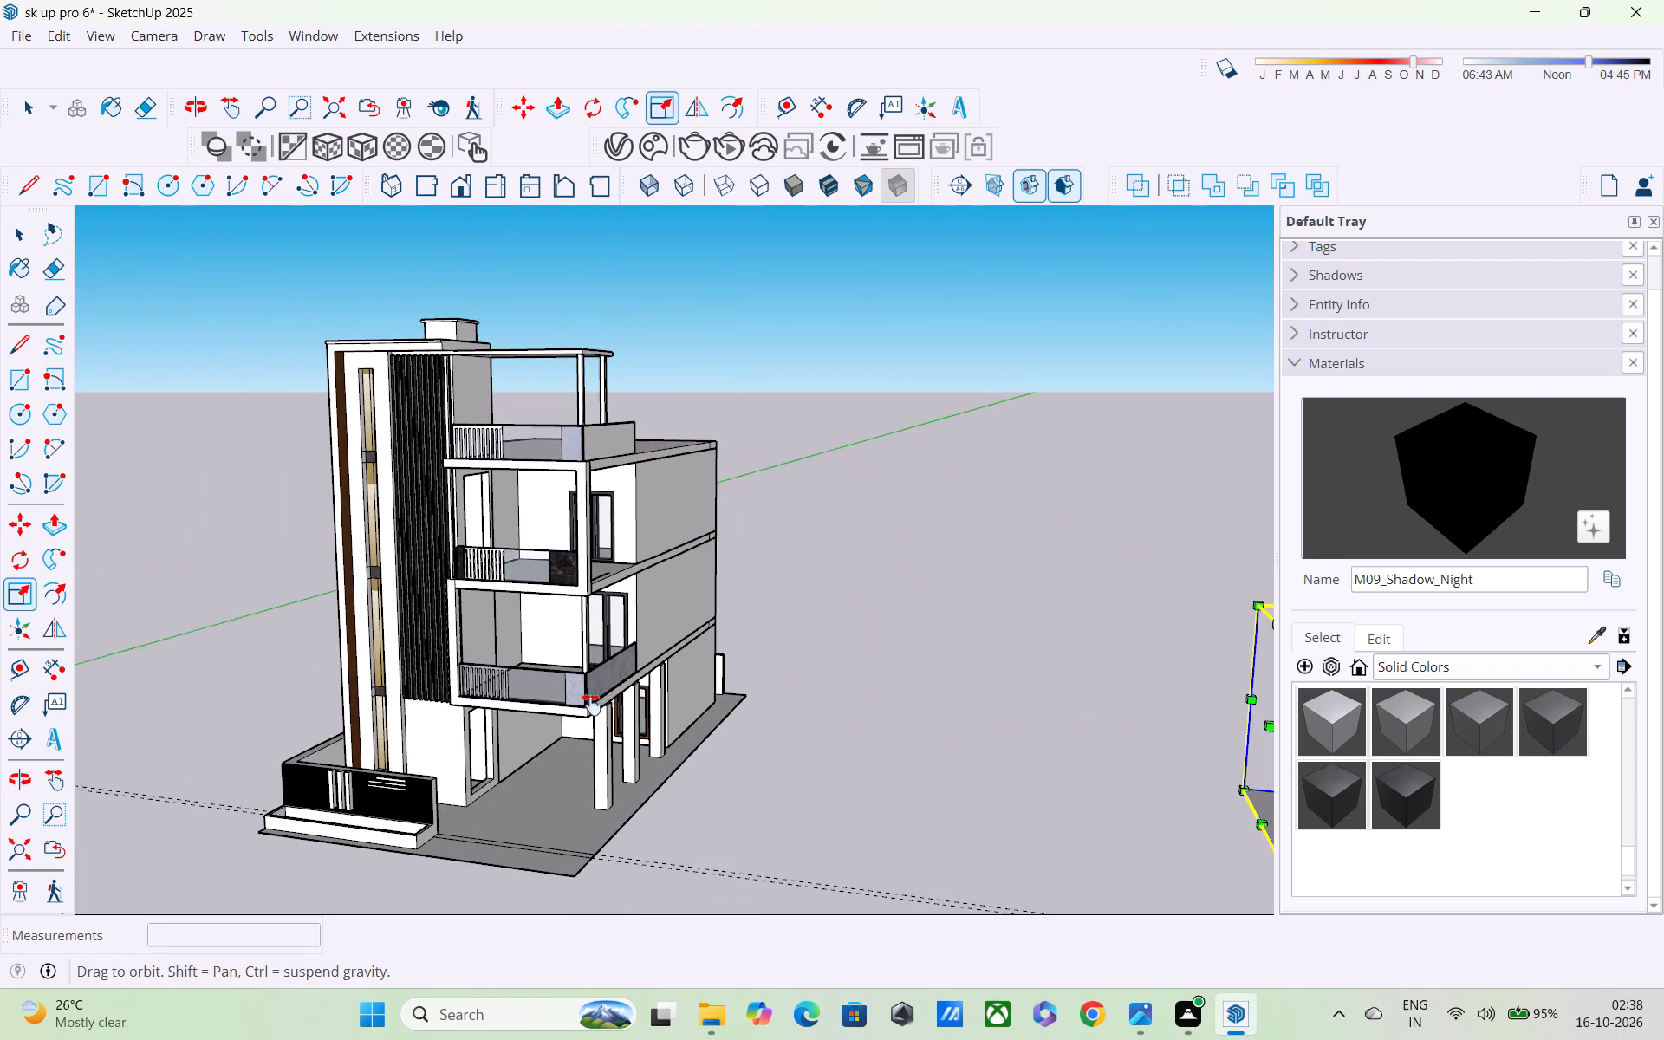
pyautogui.keyDown('shift'); pyautogui.moveTo(591, 705); pyautogui.dragTo(309, 597, button='middle'); pyautogui.keyUp('shift')
pyautogui.keyDown('shift'); pyautogui.scroll(1, 309, 597); pyautogui.keyUp('shift')
pyautogui.keyDown('shift'); pyautogui.moveTo(569, 571); pyautogui.dragTo(145, 502, button='middle'); pyautogui.keyUp('shift')
pyautogui.scroll(4, 636, 491)
pyautogui.scroll(-1, 829, 527)
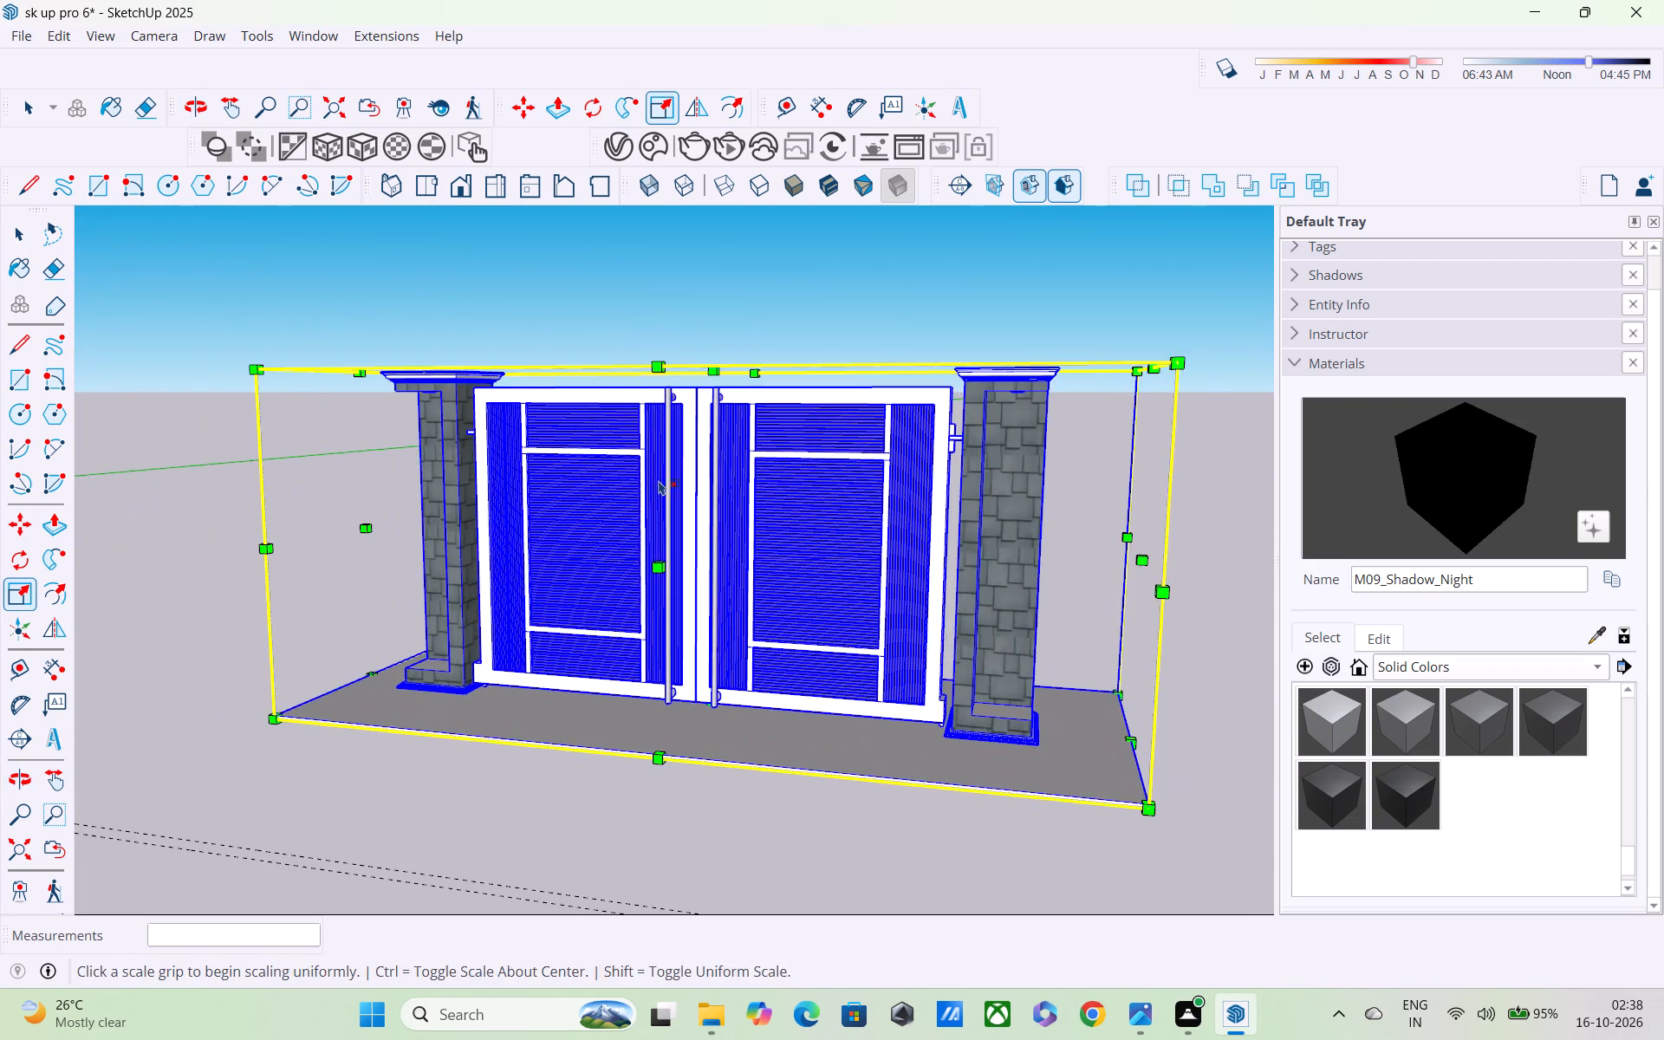
pyautogui.keyDown('shift'); pyautogui.moveTo(338, 445); pyautogui.dragTo(246, 430, button='middle'); pyautogui.keyUp('shift')
pyautogui.keyDown('shift'); pyautogui.moveTo(493, 520); pyautogui.dragTo(122, 480, button='middle'); pyautogui.keyUp('shift')
pyautogui.scroll(1, 122, 480)
pyautogui.scroll(3, 710, 528)
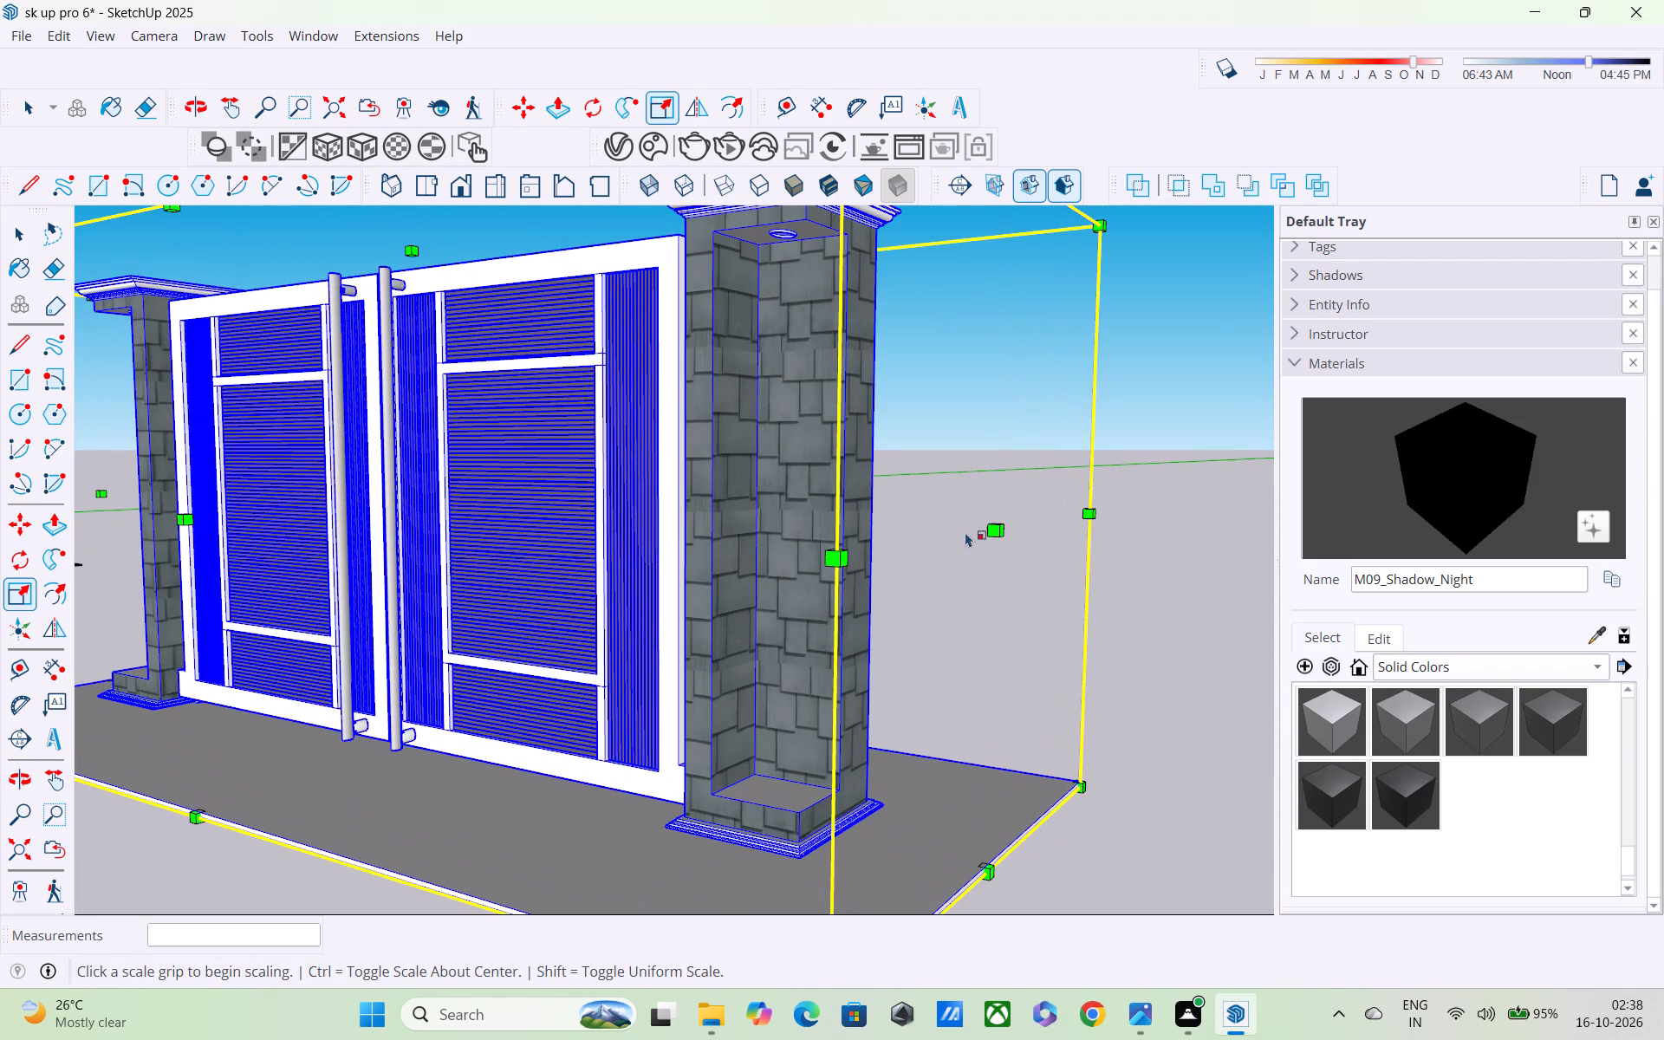
pyautogui.moveTo(999, 530); pyautogui.dragTo(990, 529)
pyautogui.click(1000, 523)
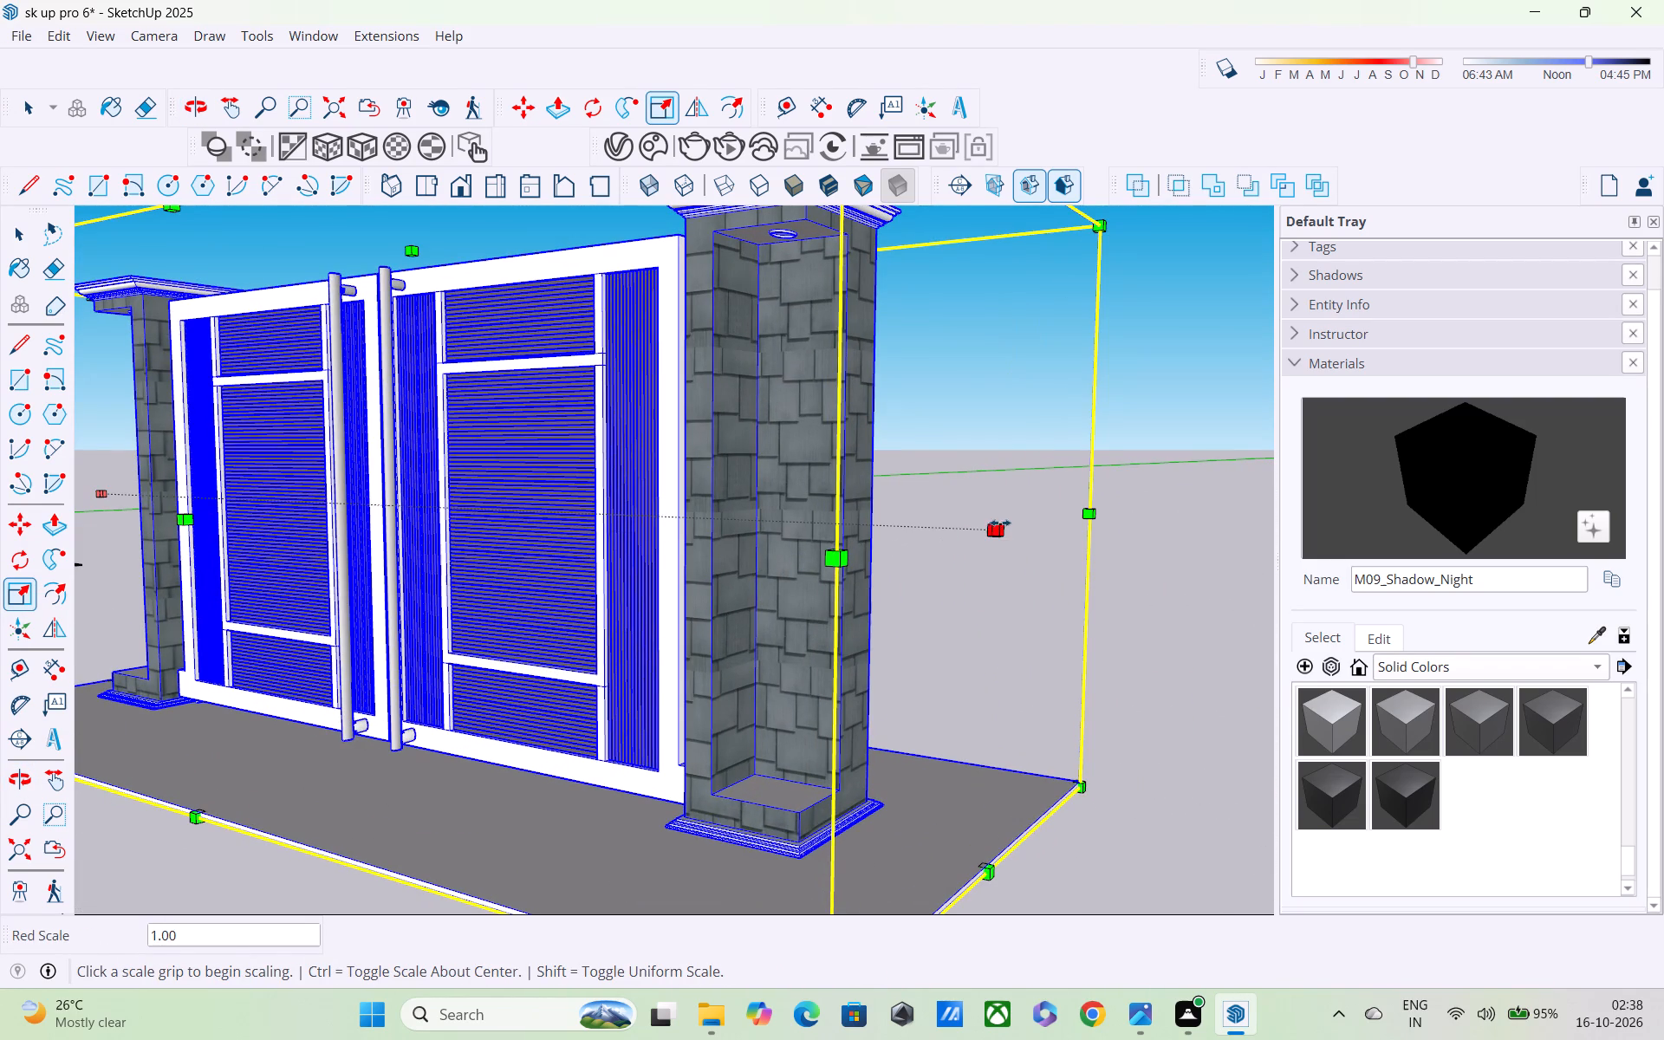
pyautogui.click(703, 533)
# Scale the gate's height down further along the blue axis about the opposite point.
pyautogui.moveTo(720, 539); pyautogui.dragTo(1166, 533, button='middle')
pyautogui.scroll(-2, 1021, 471)
pyautogui.moveTo(971, 483); pyautogui.dragTo(870, 684, button='middle')
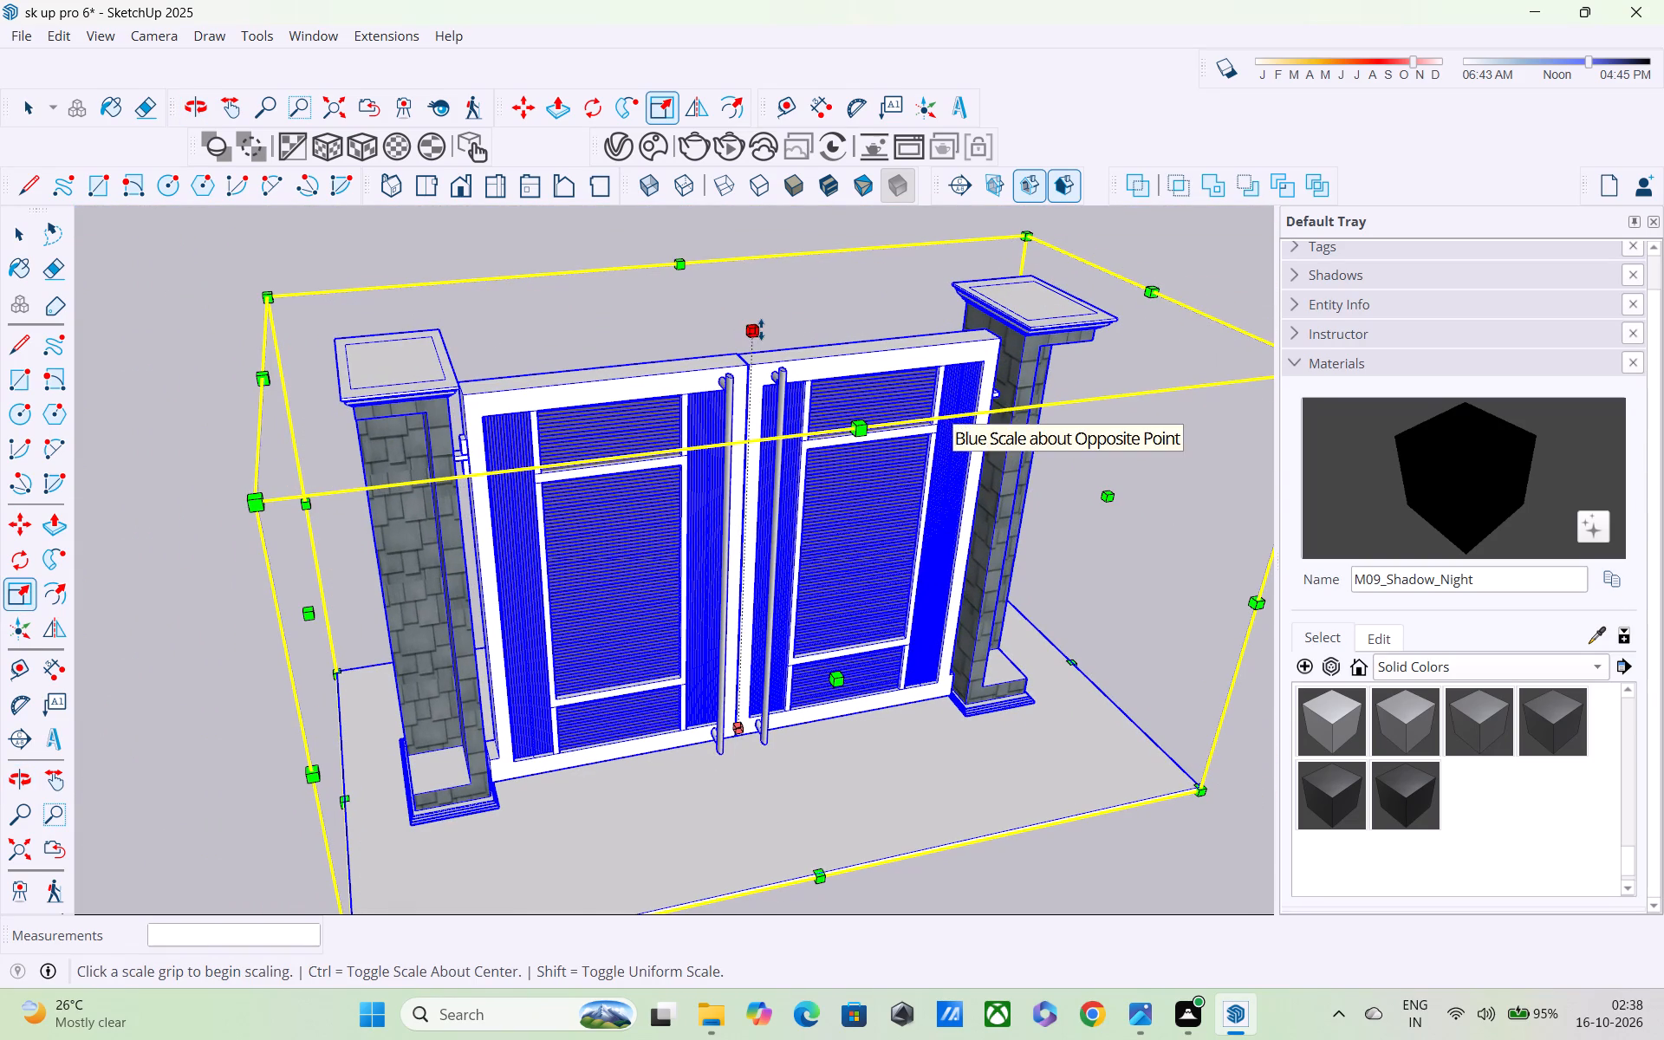
pyautogui.click(762, 330)
pyautogui.click(794, 541)
# Scale the gate's depth down along the green axis in two passes, to about 0.55 and again to about 0.68.
pyautogui.moveTo(787, 577); pyautogui.dragTo(577, 413, button='middle')
pyautogui.scroll(1, 574, 413)
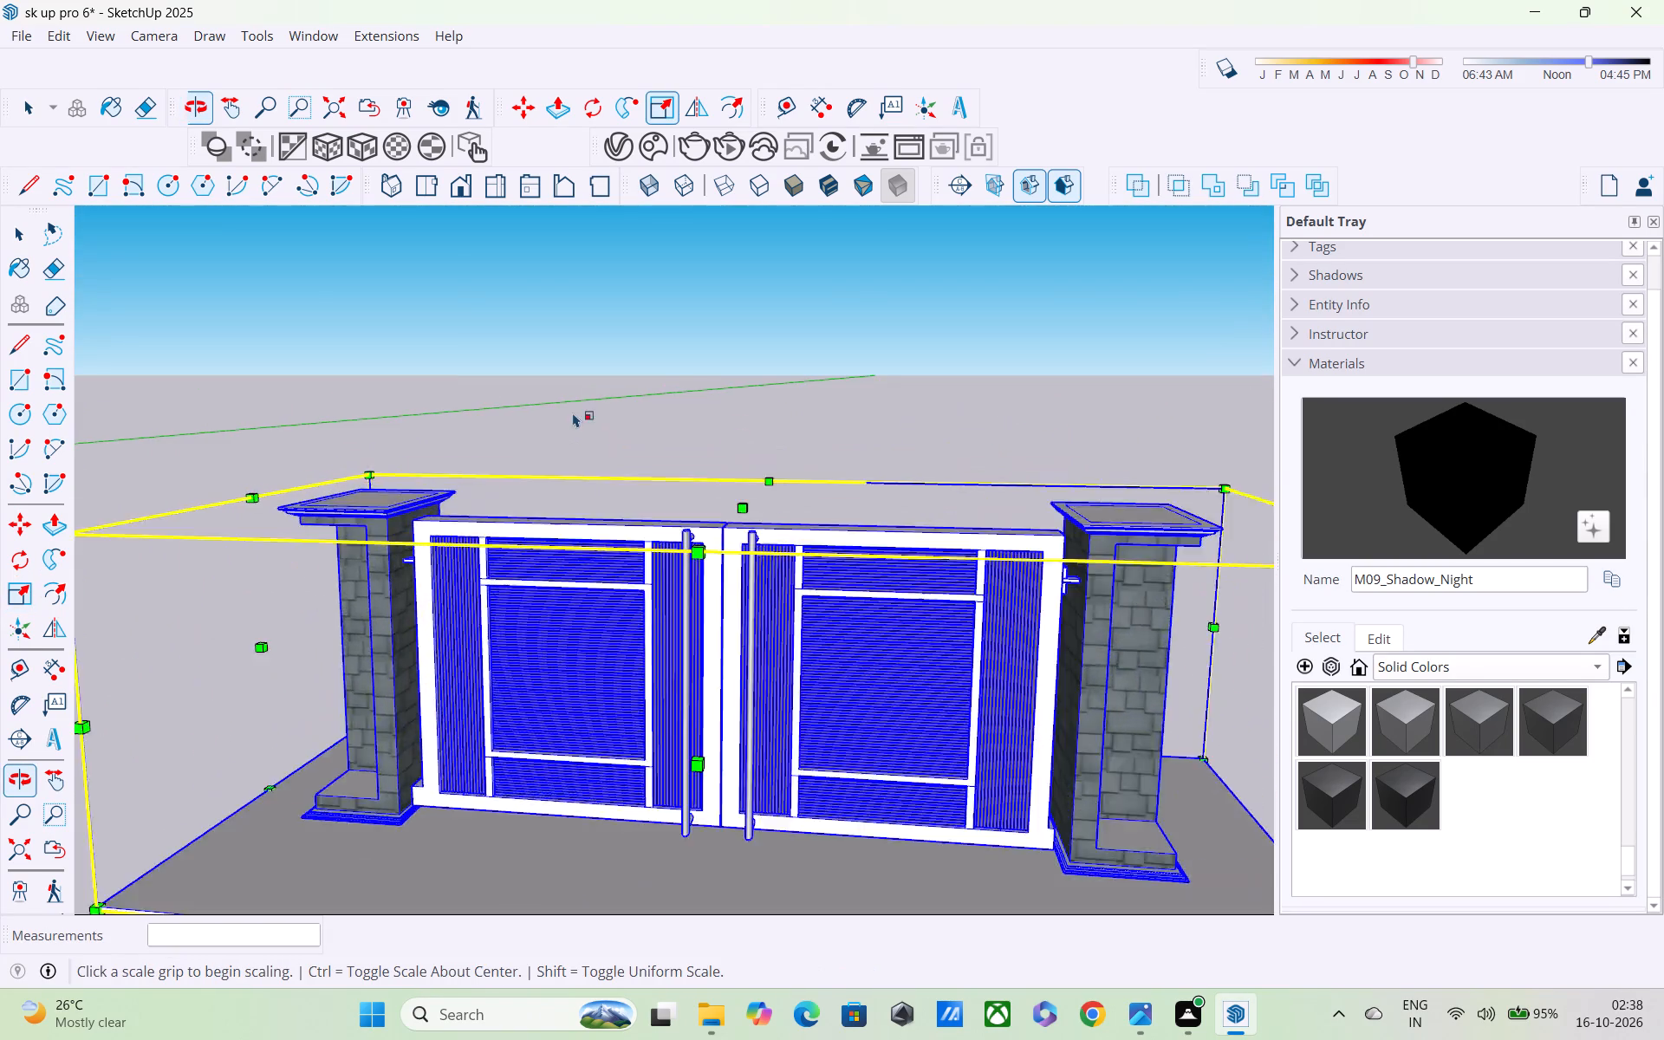
pyautogui.scroll(-5, 572, 427)
pyautogui.moveTo(814, 458); pyautogui.dragTo(236, 499, button='middle')
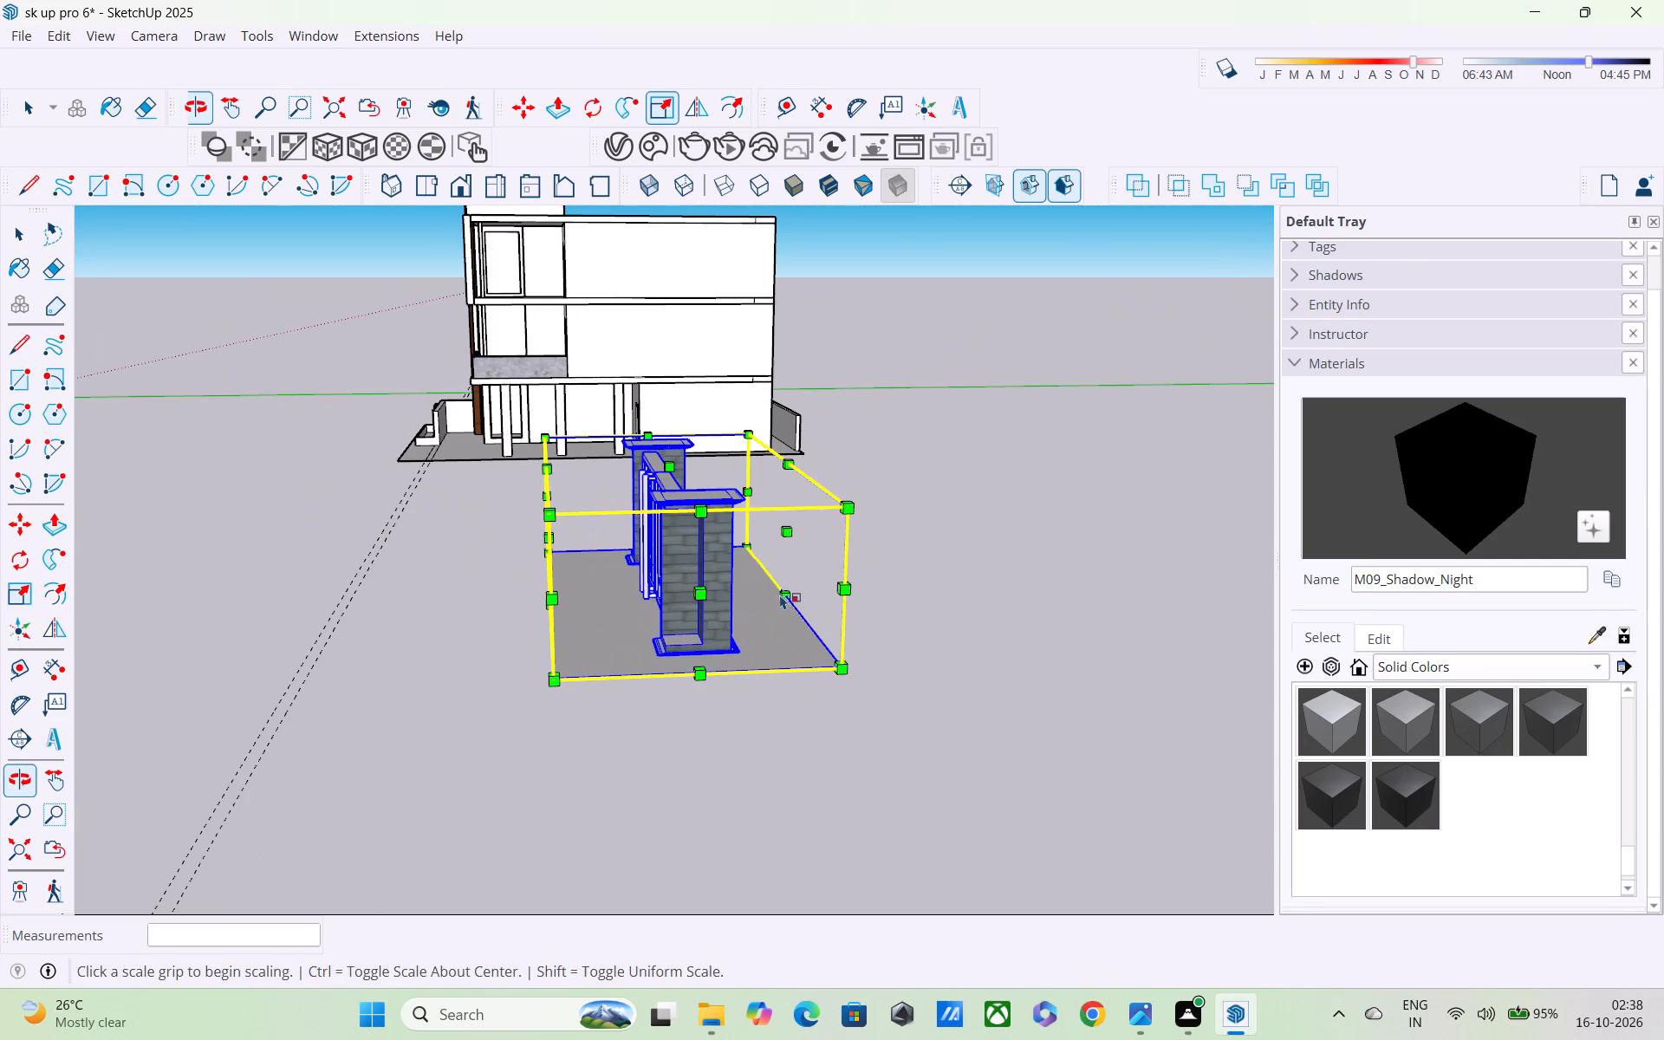
pyautogui.click(851, 583)
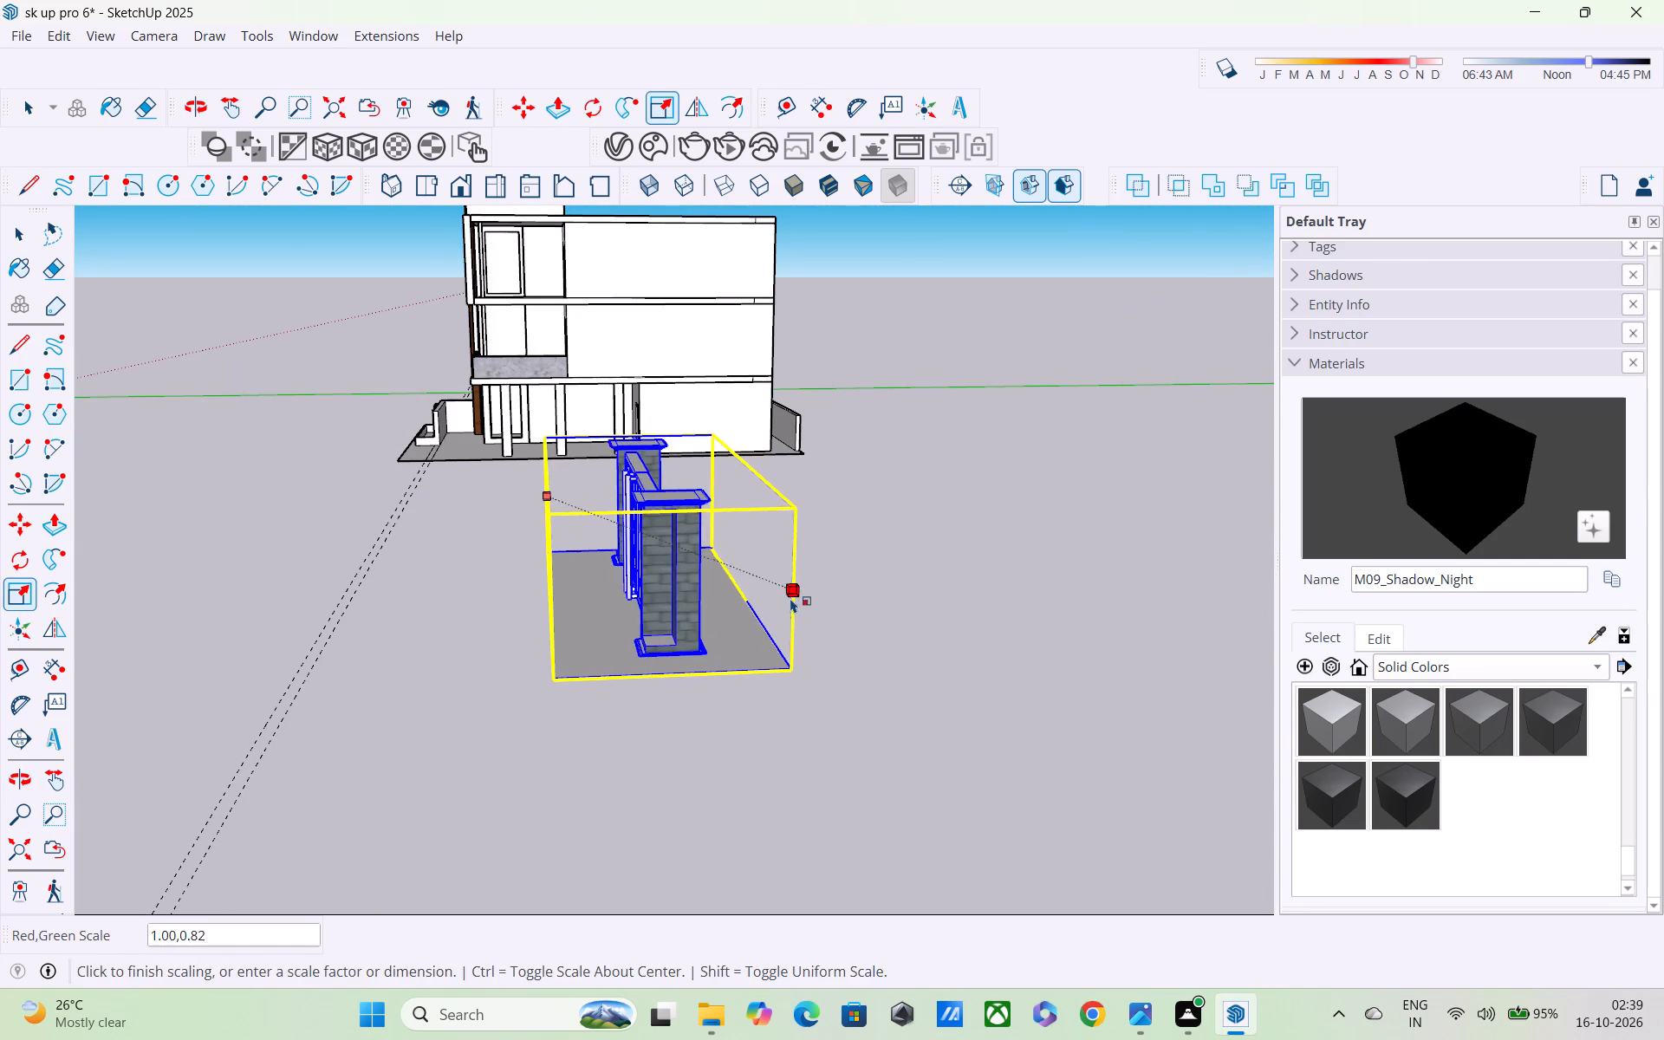
pyautogui.click(712, 588)
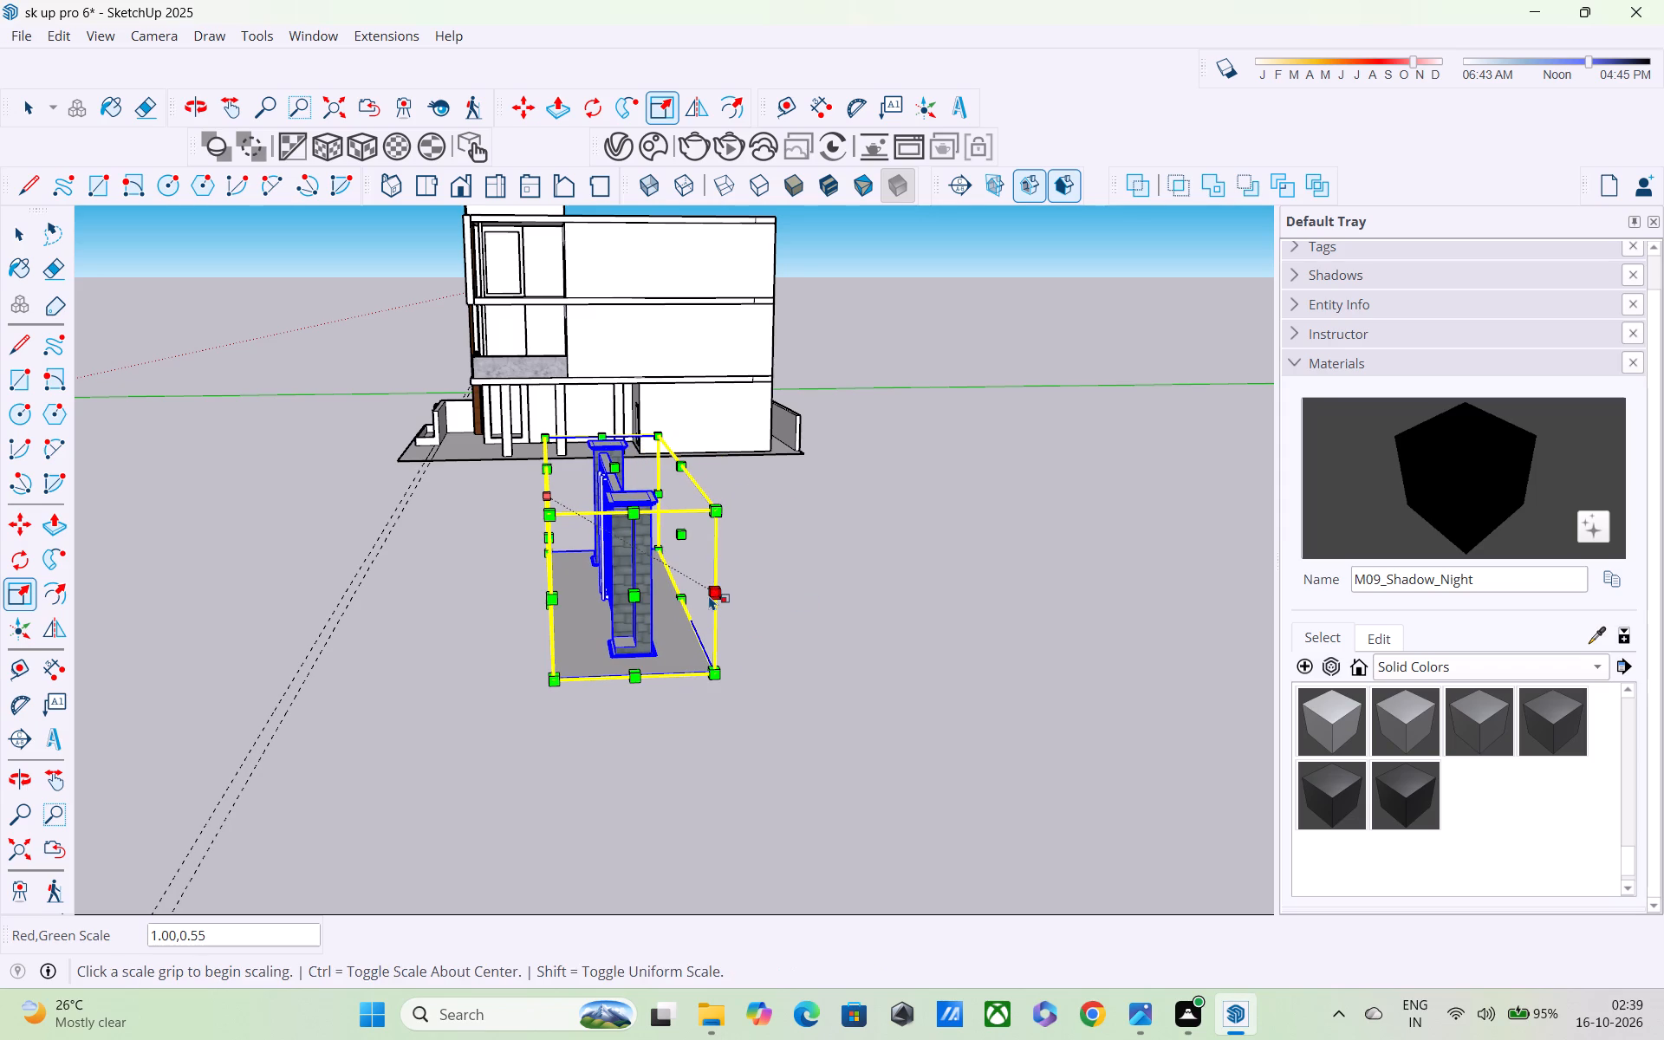
pyautogui.click(707, 596)
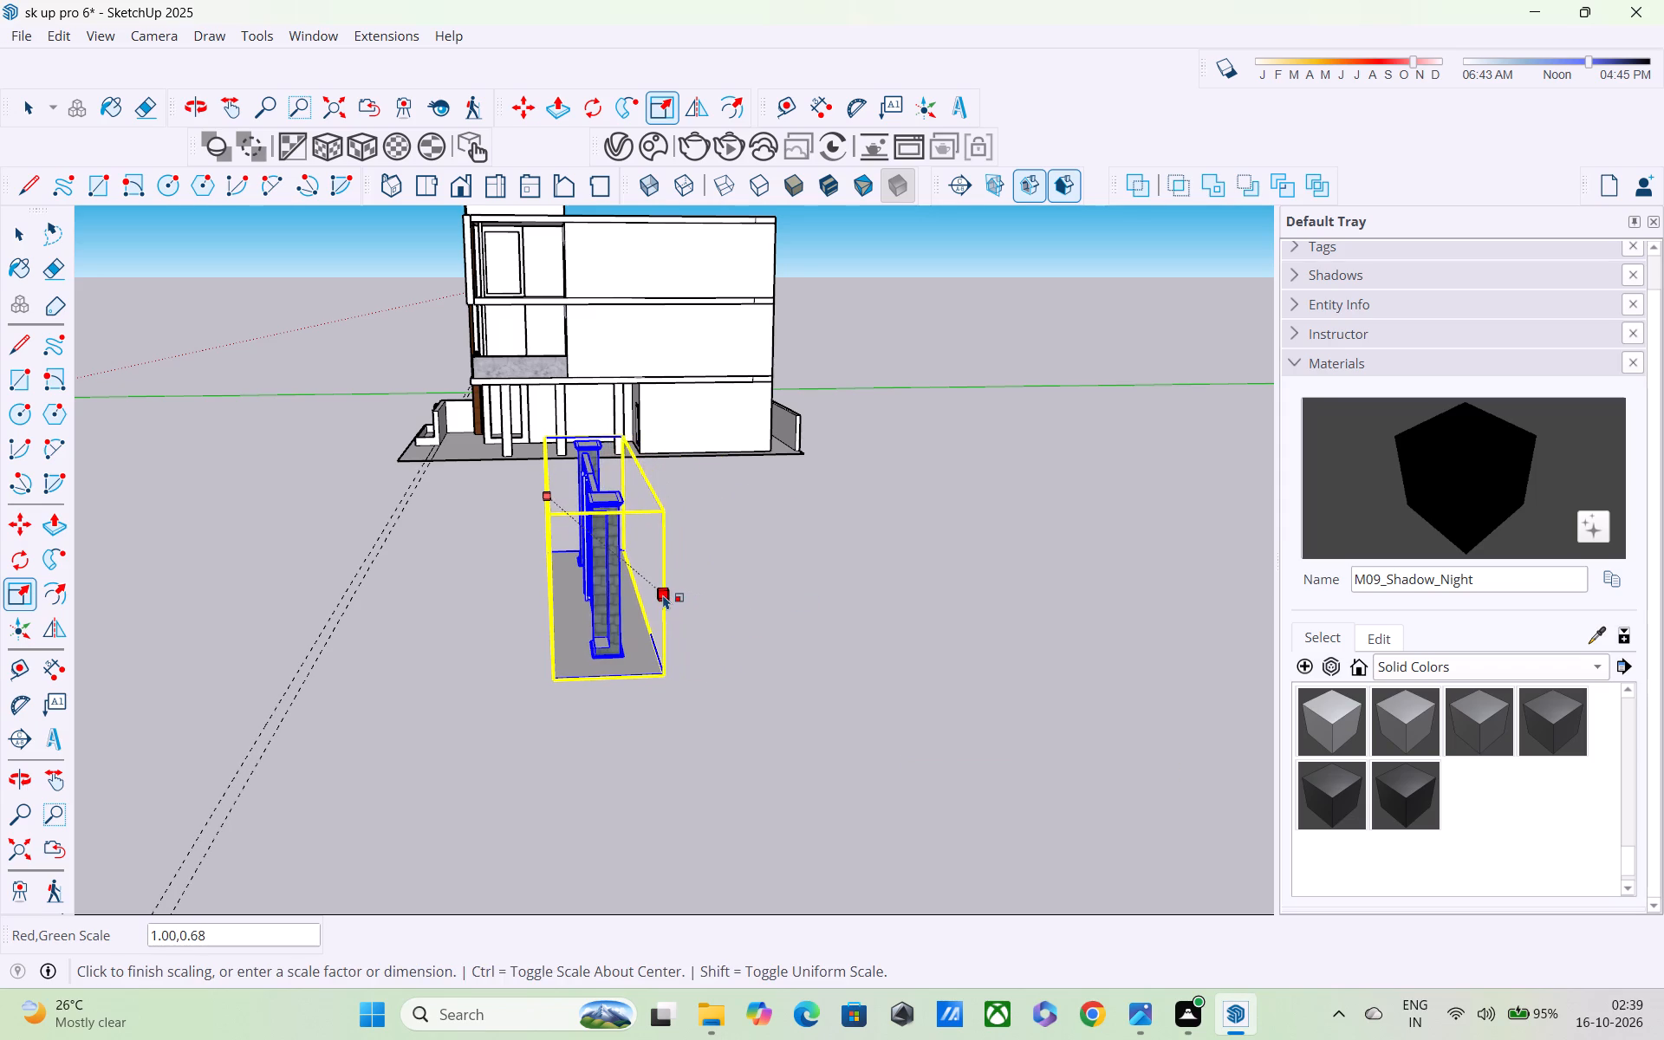
pyautogui.click(663, 595)
# Scale the gate's width down along the red axis about its opposite point.
pyautogui.moveTo(725, 595); pyautogui.dragTo(985, 520, button='middle')
pyautogui.press('space')
pyautogui.moveTo(880, 539); pyautogui.dragTo(807, 595, button='middle')
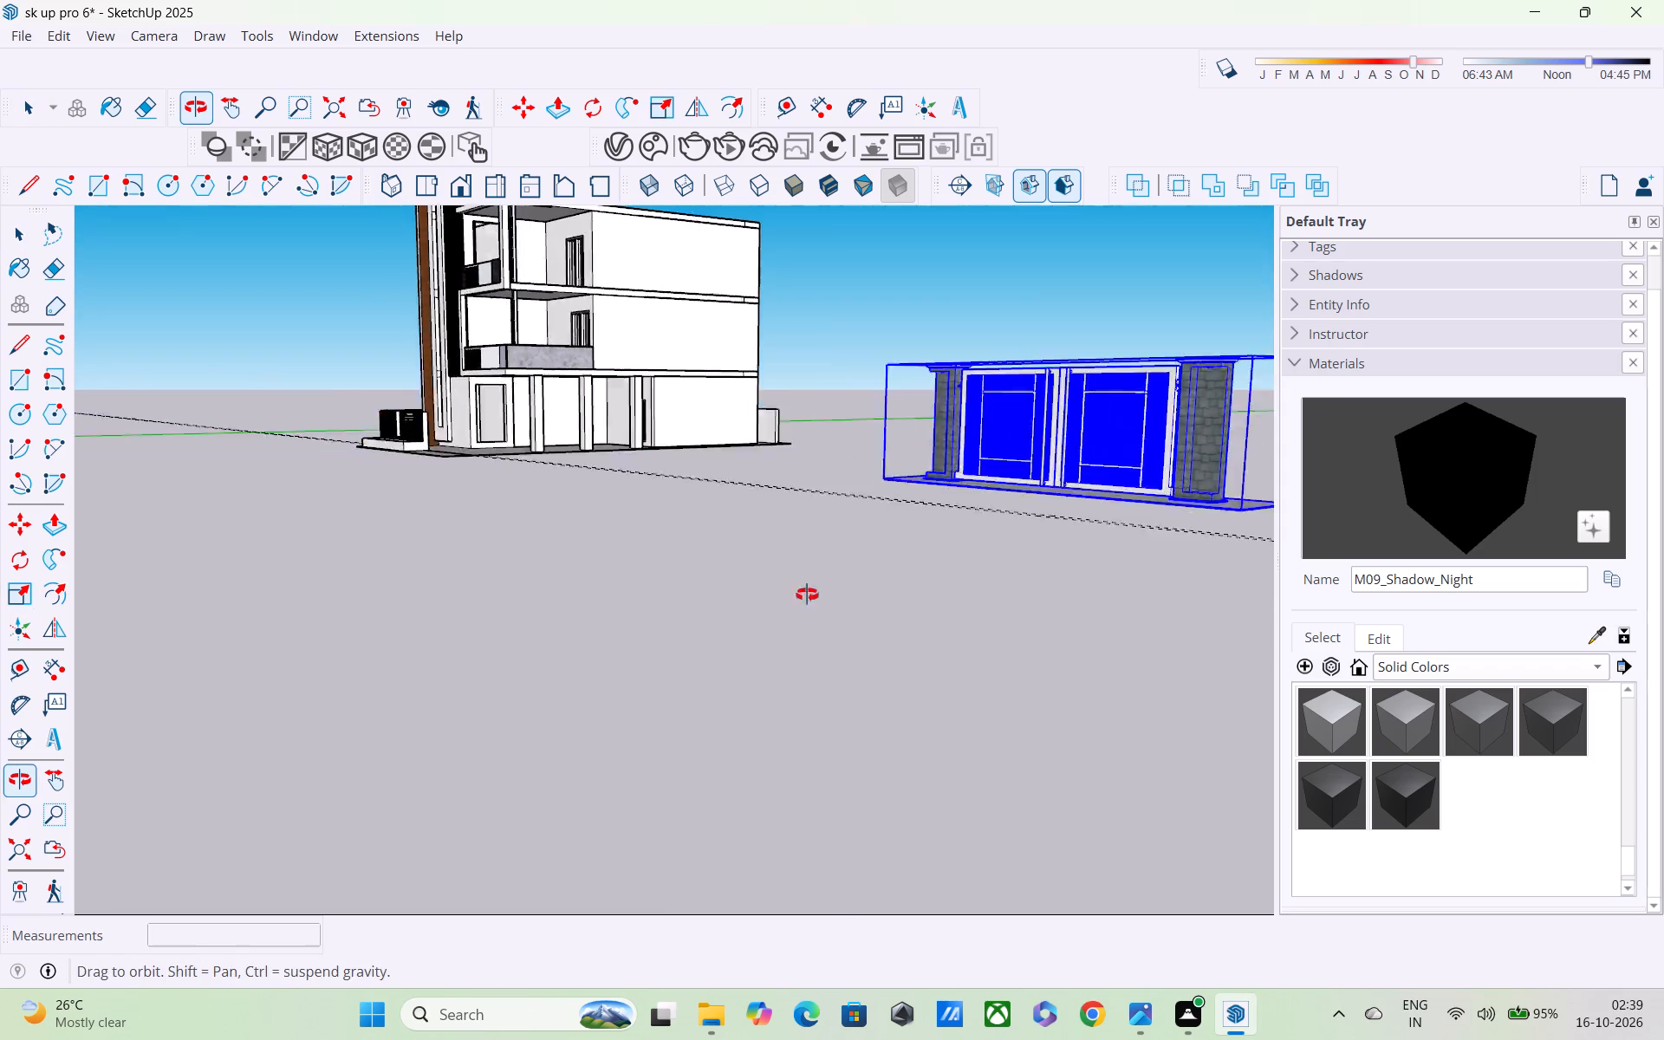
pyautogui.moveTo(807, 595); pyautogui.dragTo(695, 626, button='middle')
pyautogui.scroll(-3, 686, 612)
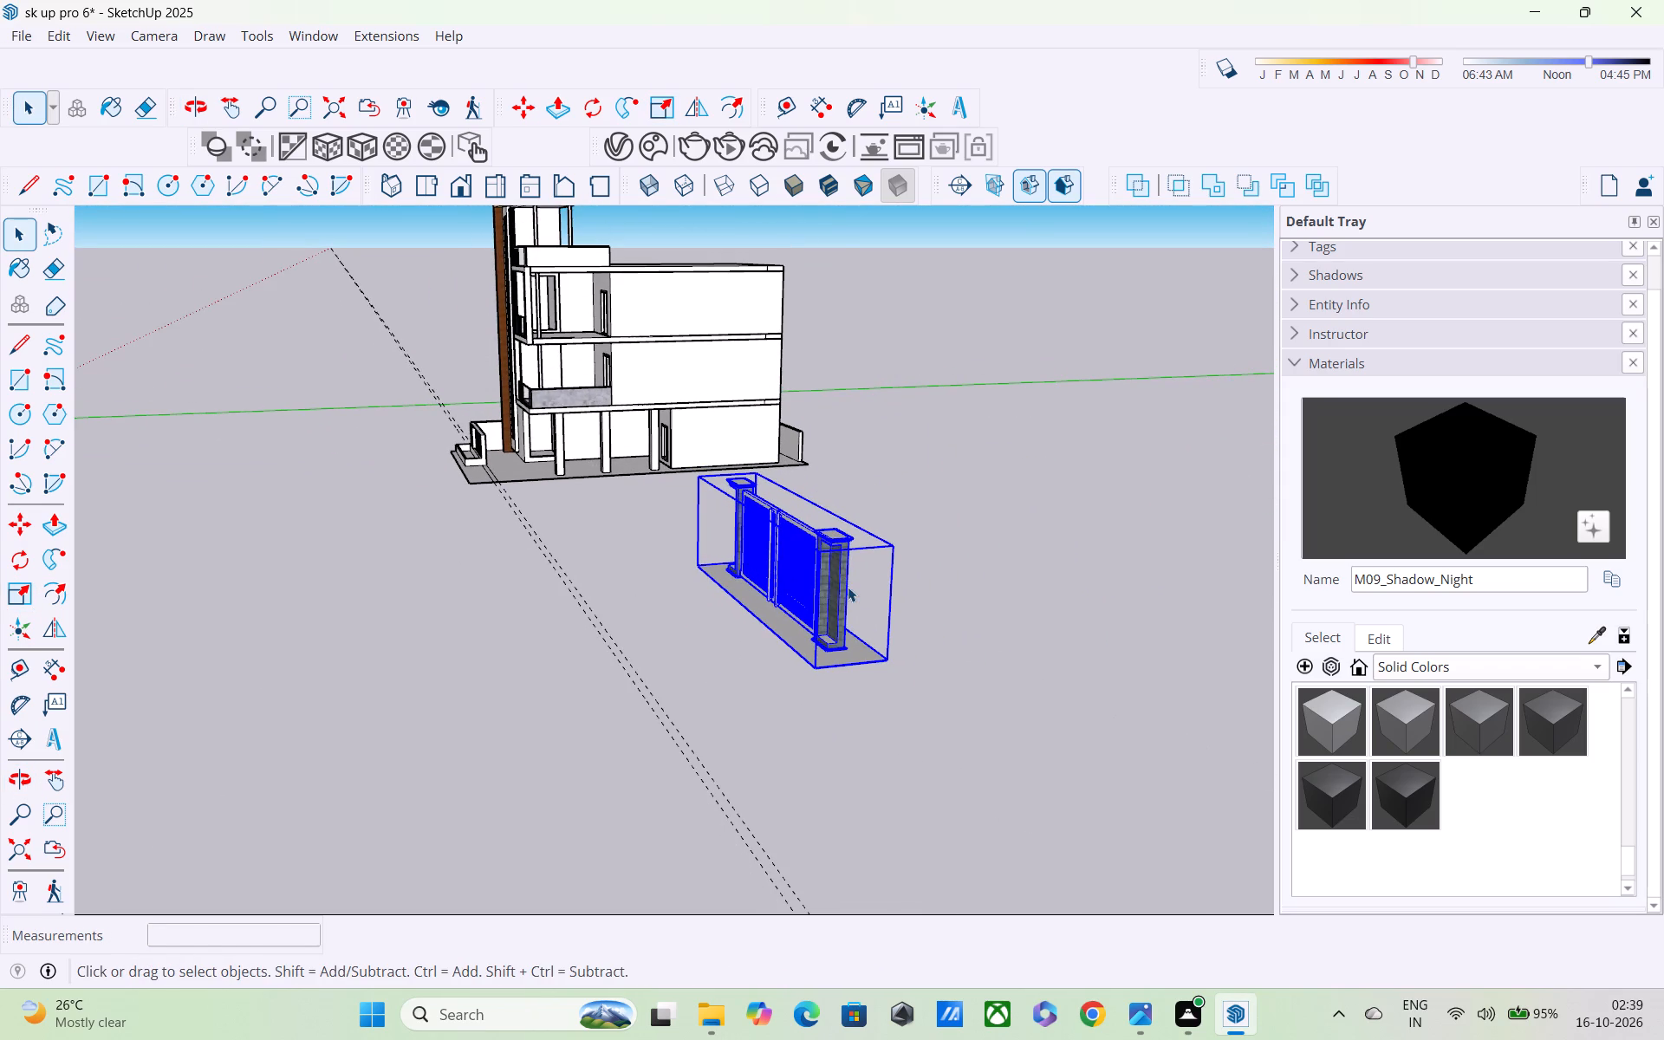
pyautogui.press('s')
pyautogui.click(858, 601)
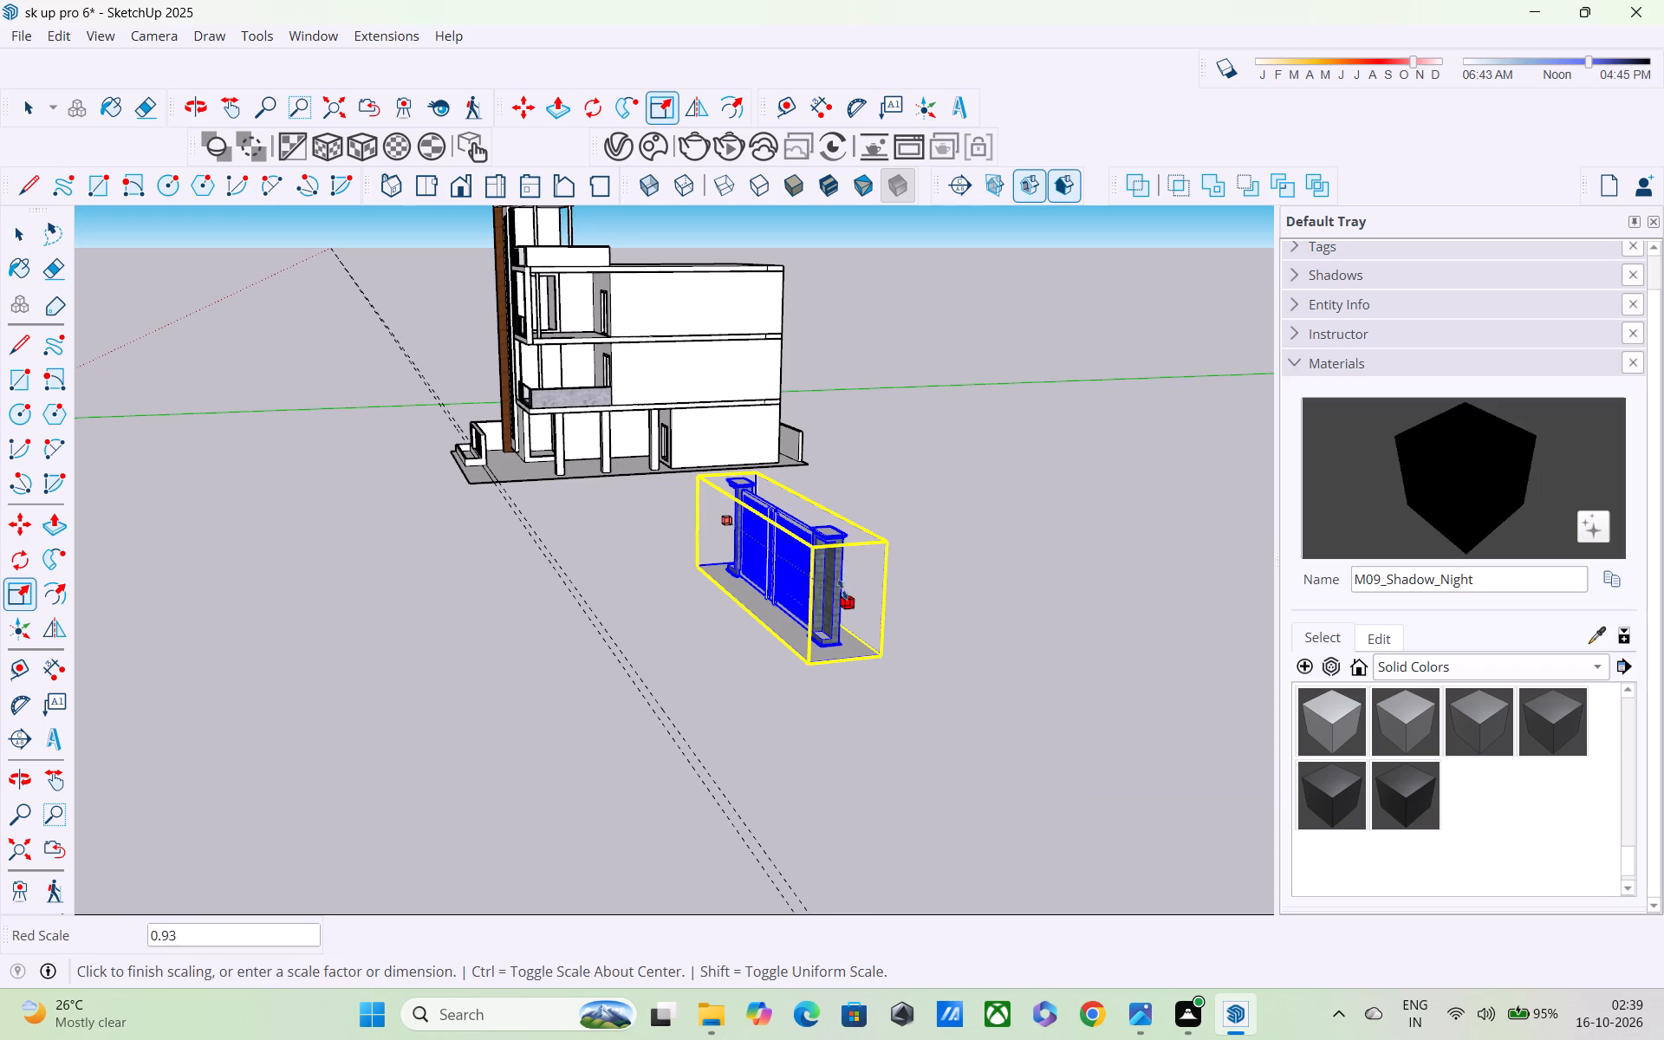
pyautogui.click(833, 582)
# Scale the gate's height down slightly along the blue axis about the opposite point.
pyautogui.moveTo(849, 590); pyautogui.dragTo(996, 635, button='middle')
pyautogui.scroll(3, 970, 545)
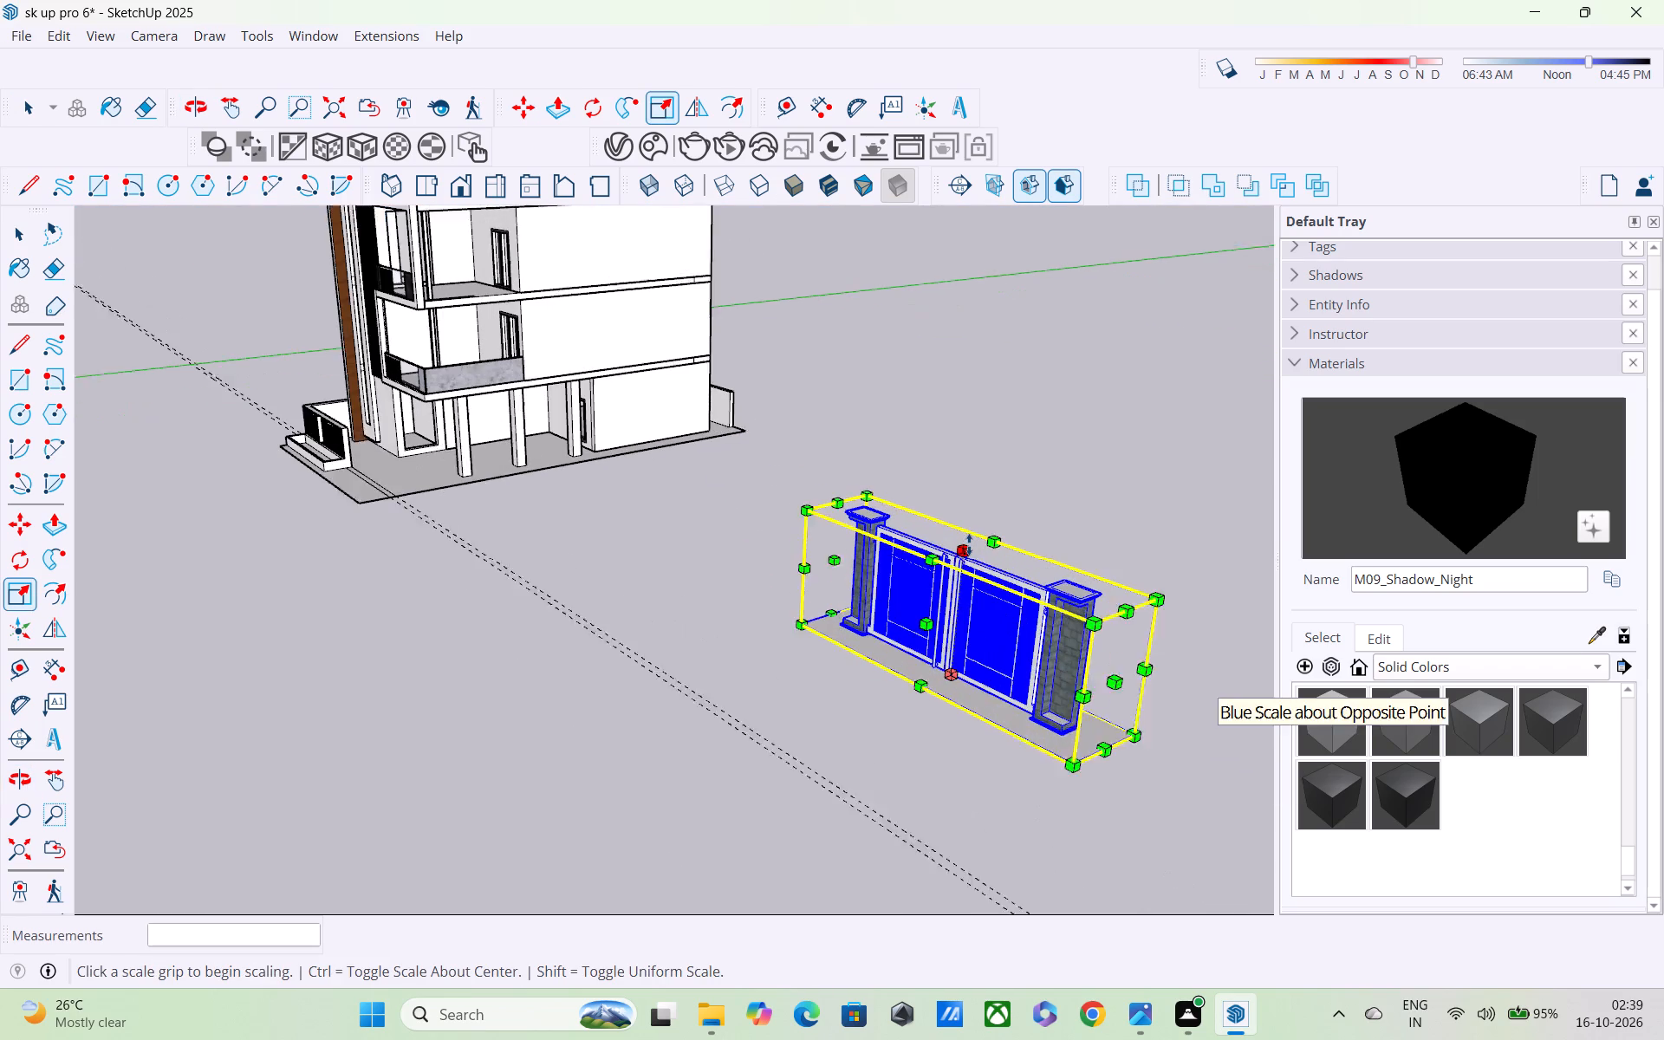
pyautogui.scroll(1, 969, 544)
pyautogui.click(969, 544)
pyautogui.click(970, 565)
# Move the gate about 74' 1" by its pillar base to the parking opening, beside the end of the planter and front boundary wall.
pyautogui.moveTo(854, 665); pyautogui.dragTo(852, 619, button='middle')
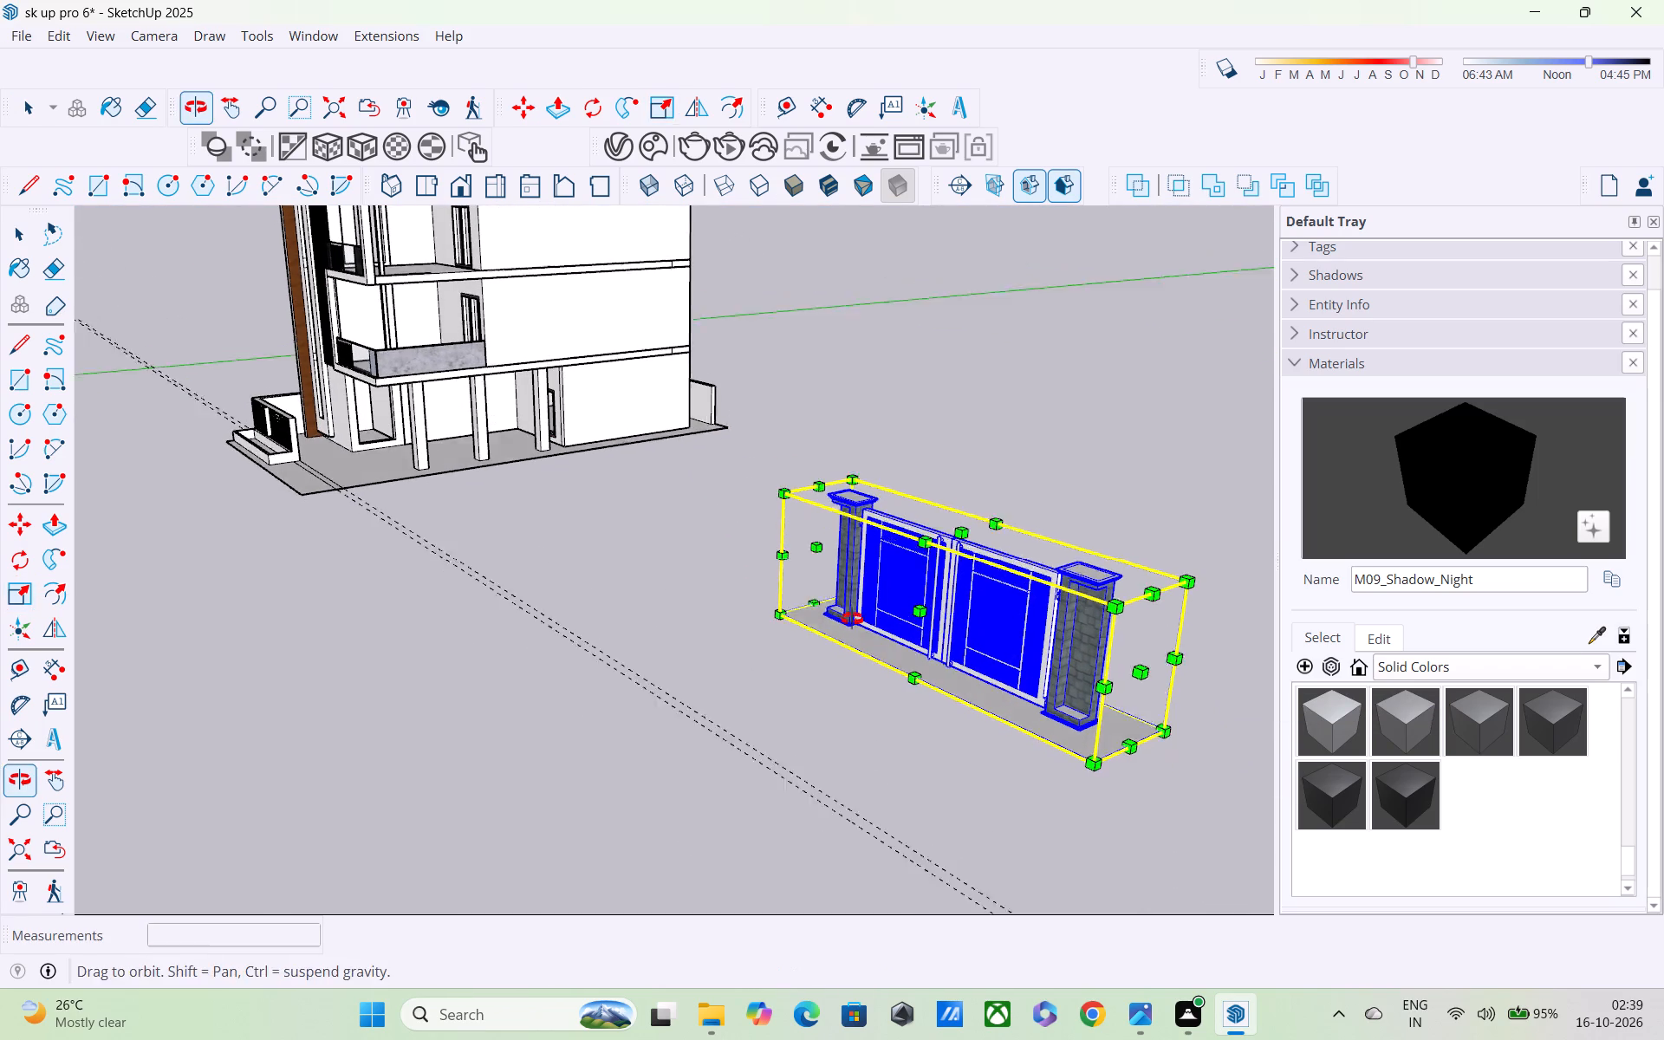
pyautogui.moveTo(852, 619); pyautogui.dragTo(851, 613, button='middle')
pyautogui.press('space')
pyautogui.press('m')
pyautogui.scroll(3, 753, 605)
pyautogui.scroll(2, 817, 570)
pyautogui.click(846, 559)
pyautogui.scroll(-5, 613, 586)
pyautogui.moveTo(376, 583); pyautogui.dragTo(813, 601, button='middle')
pyautogui.scroll(4, 230, 607)
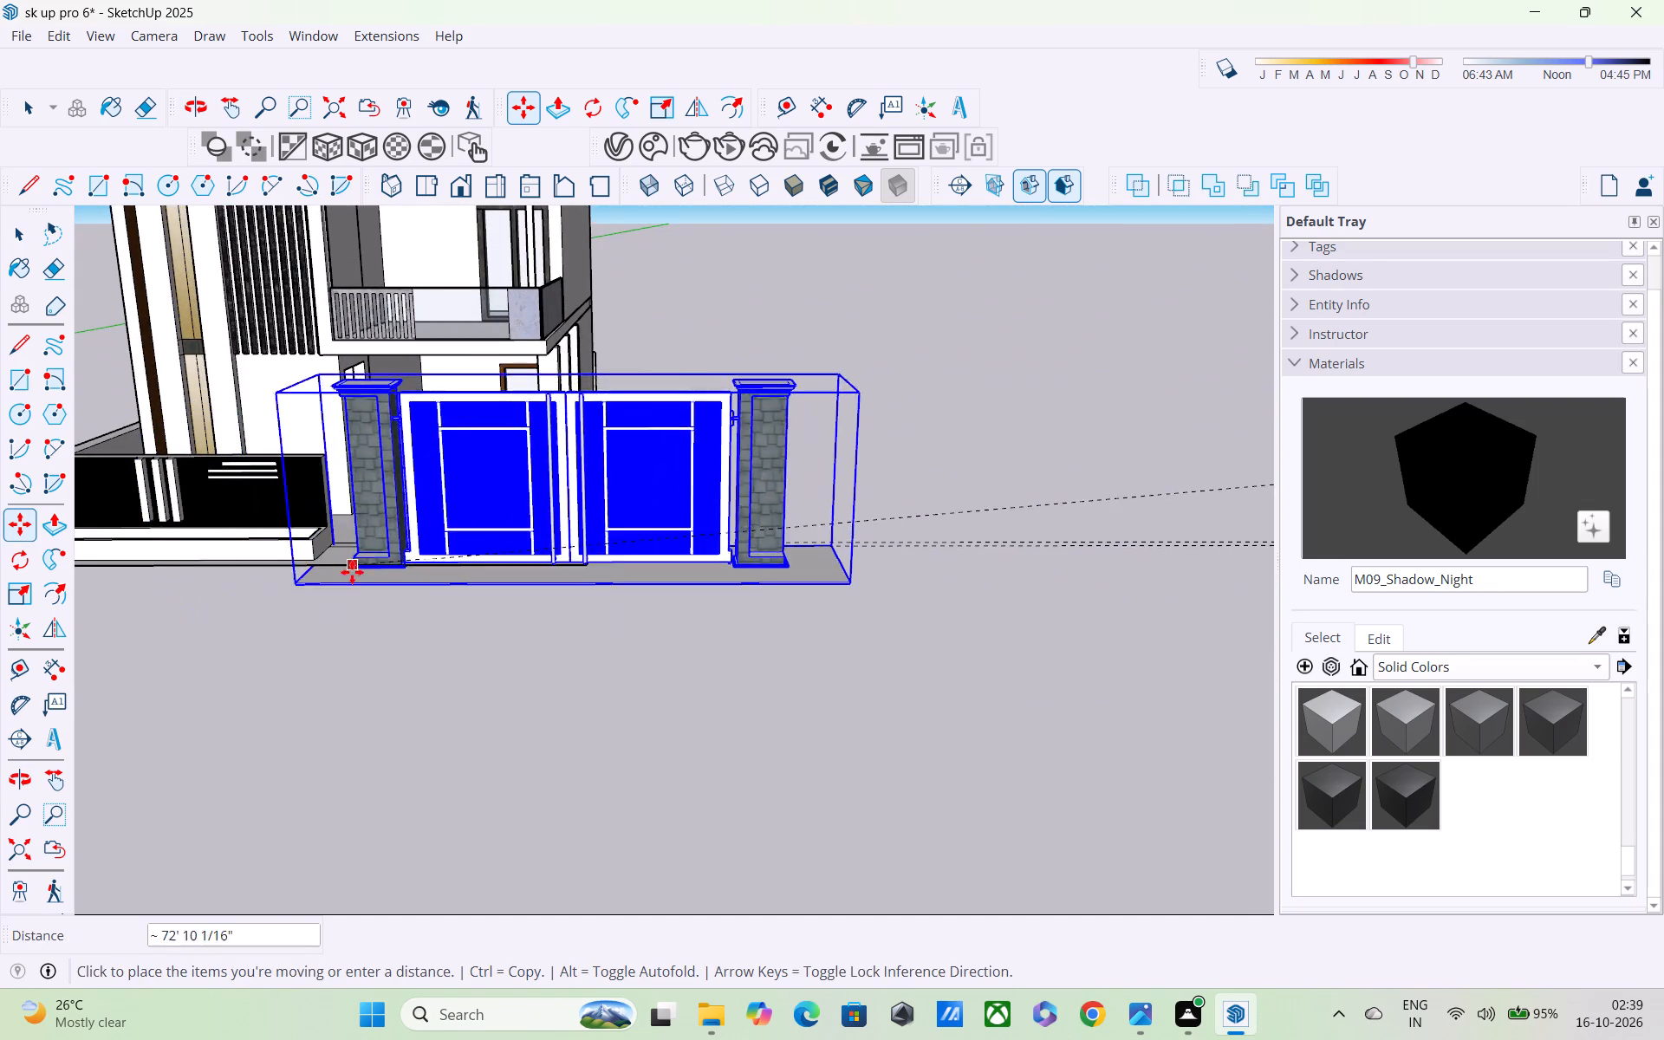
pyautogui.scroll(14, 352, 572)
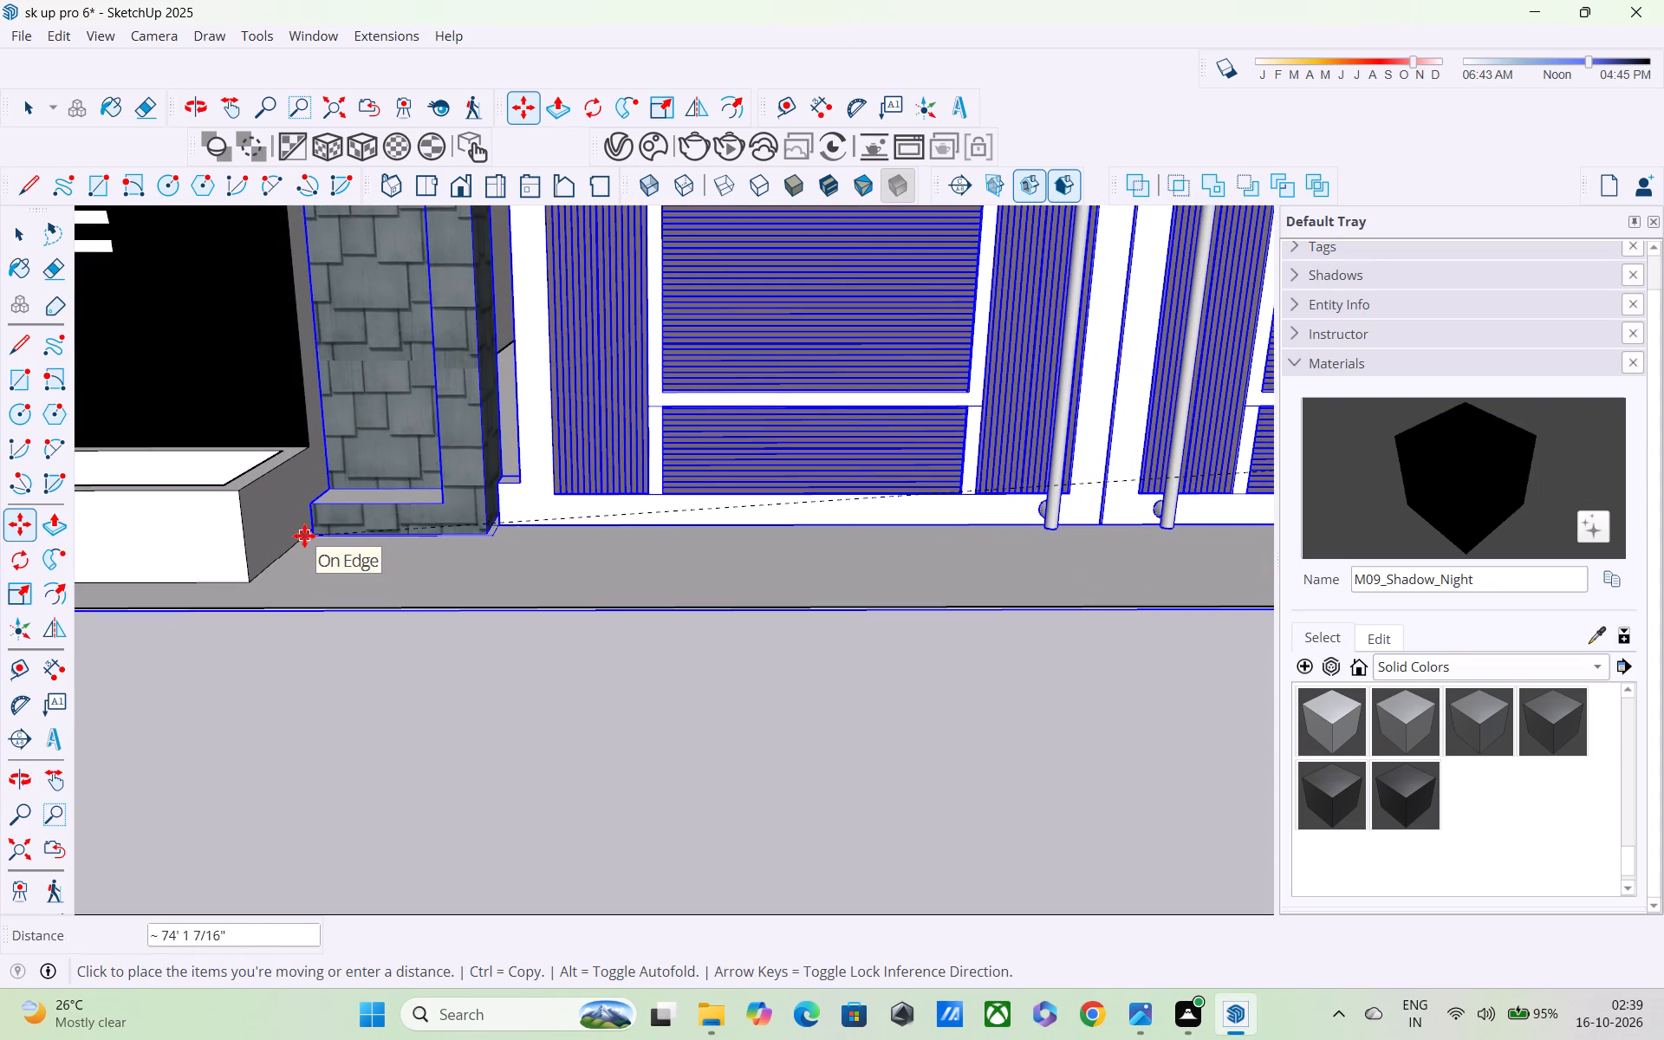
pyautogui.click(304, 536)
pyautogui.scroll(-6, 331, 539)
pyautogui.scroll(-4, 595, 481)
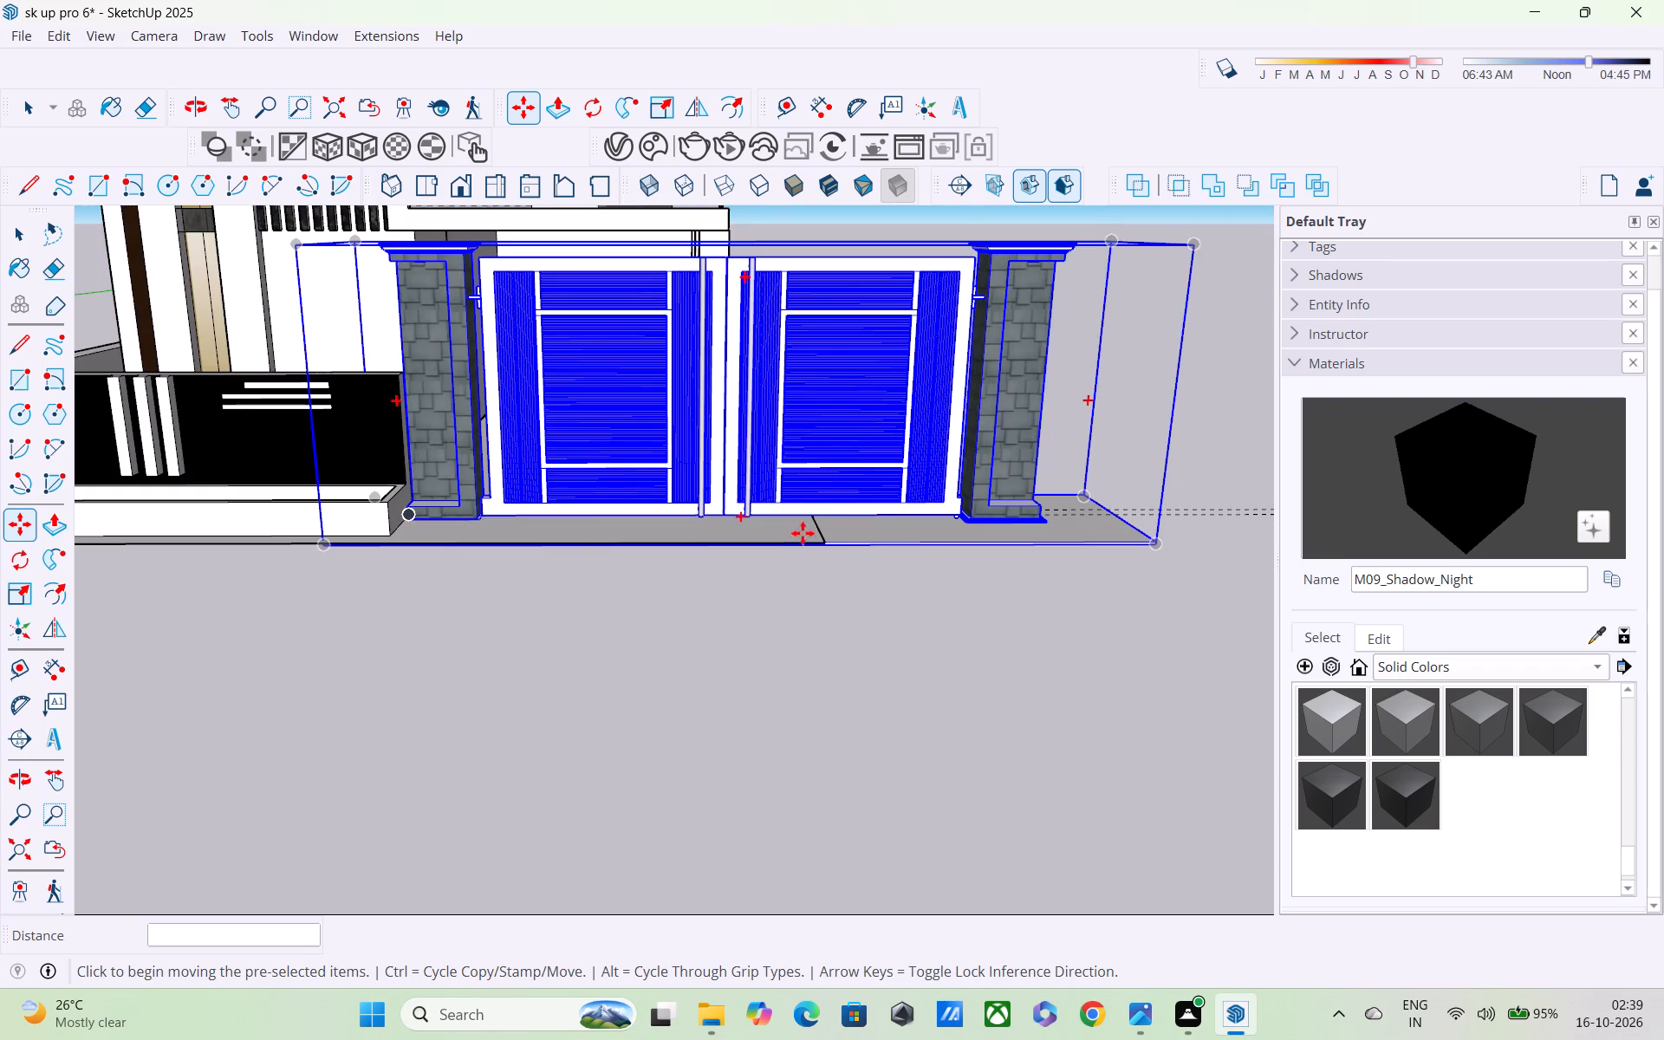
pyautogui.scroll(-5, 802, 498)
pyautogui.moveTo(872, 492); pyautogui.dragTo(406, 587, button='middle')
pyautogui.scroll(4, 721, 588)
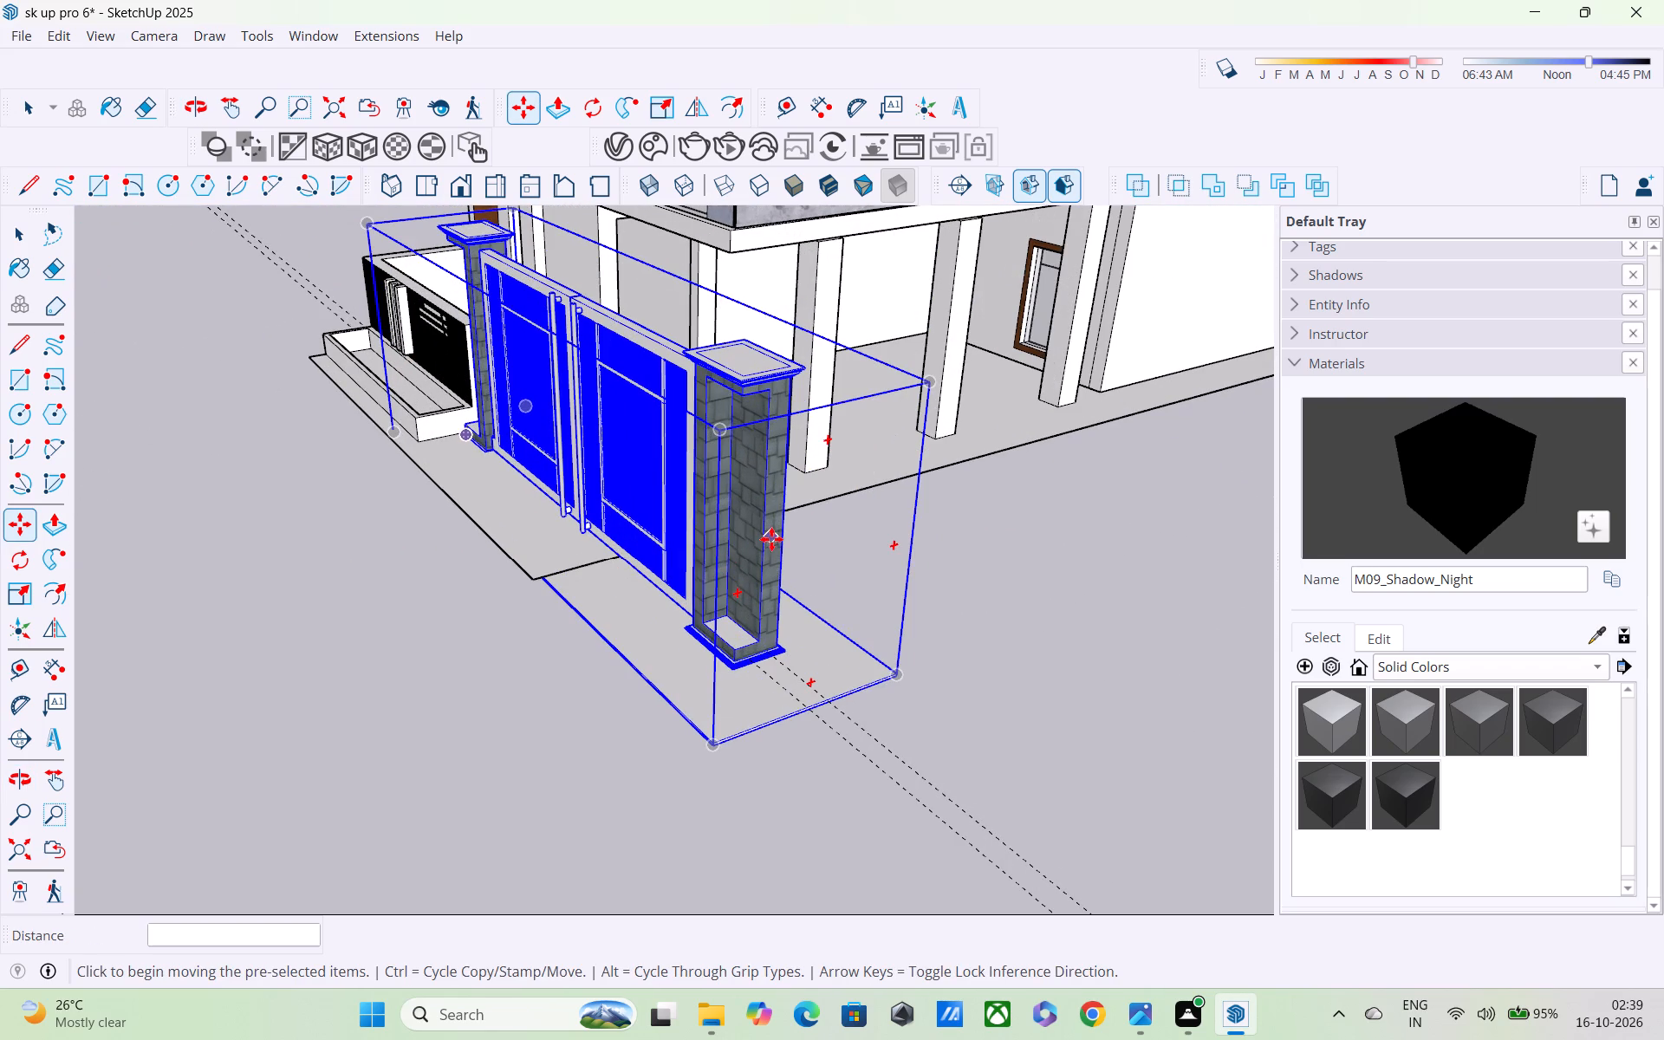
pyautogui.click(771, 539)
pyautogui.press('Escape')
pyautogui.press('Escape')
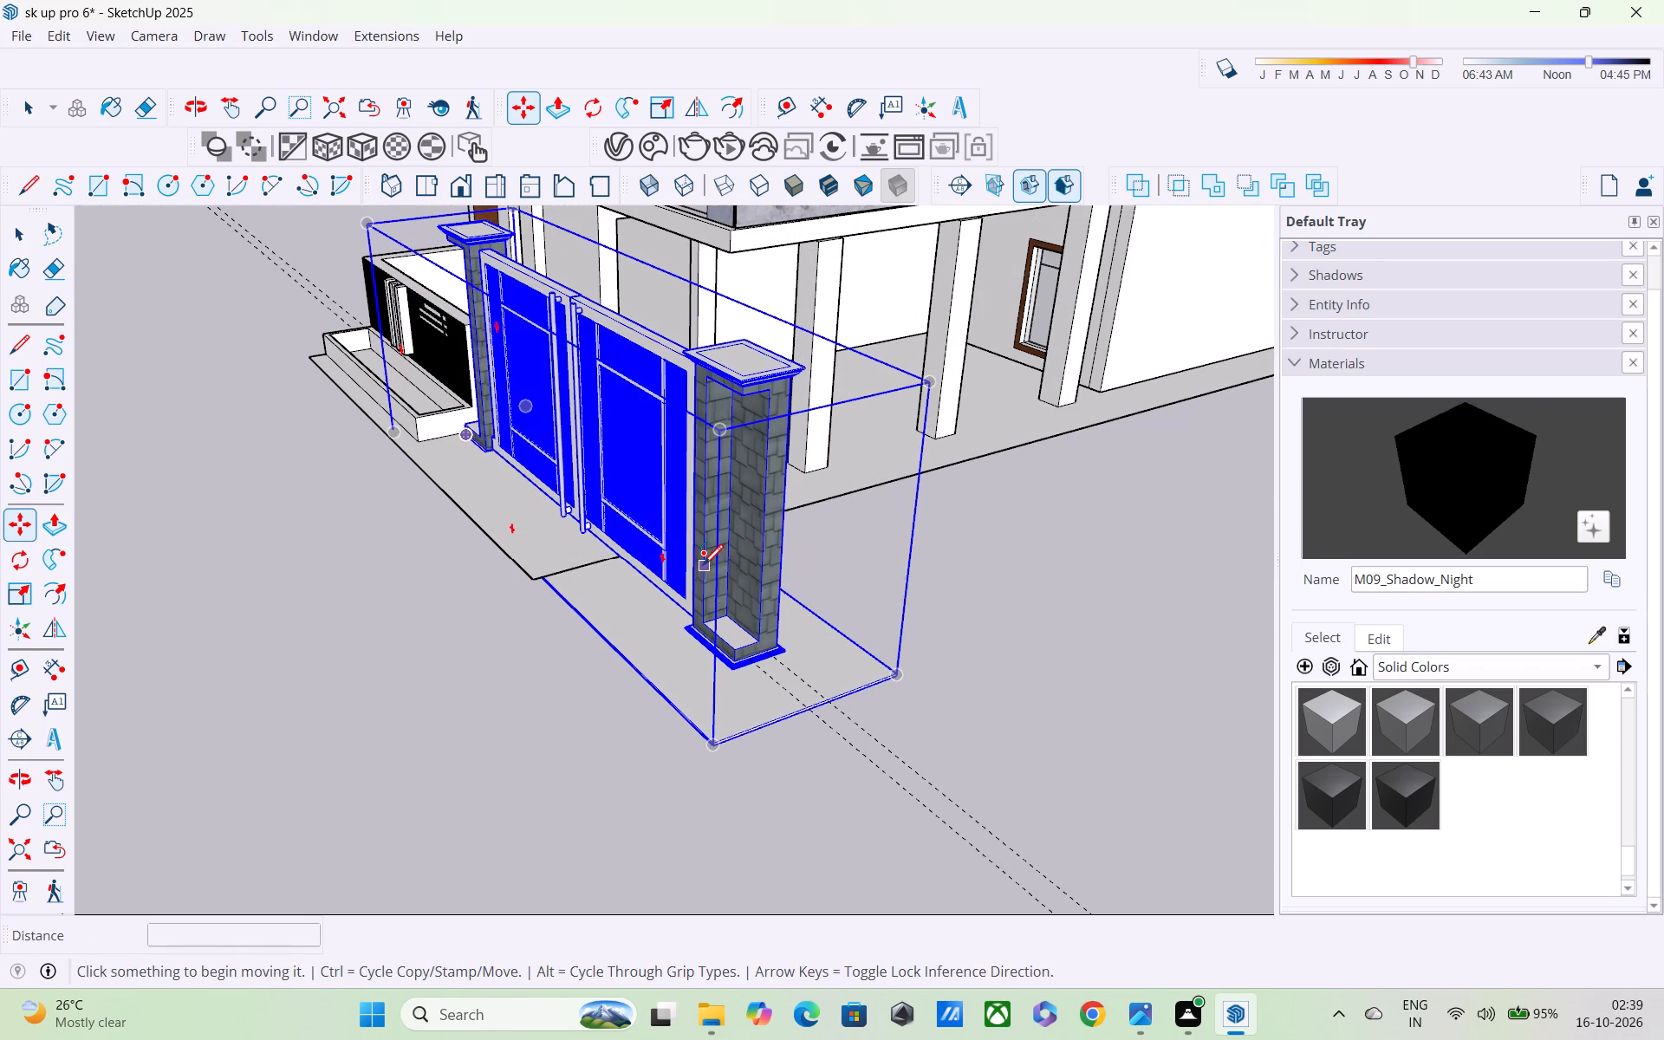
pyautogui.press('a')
# Scale the gate narrower along the red axis so its far pillar falls inside the parking slab's edge.
pyautogui.press('s')
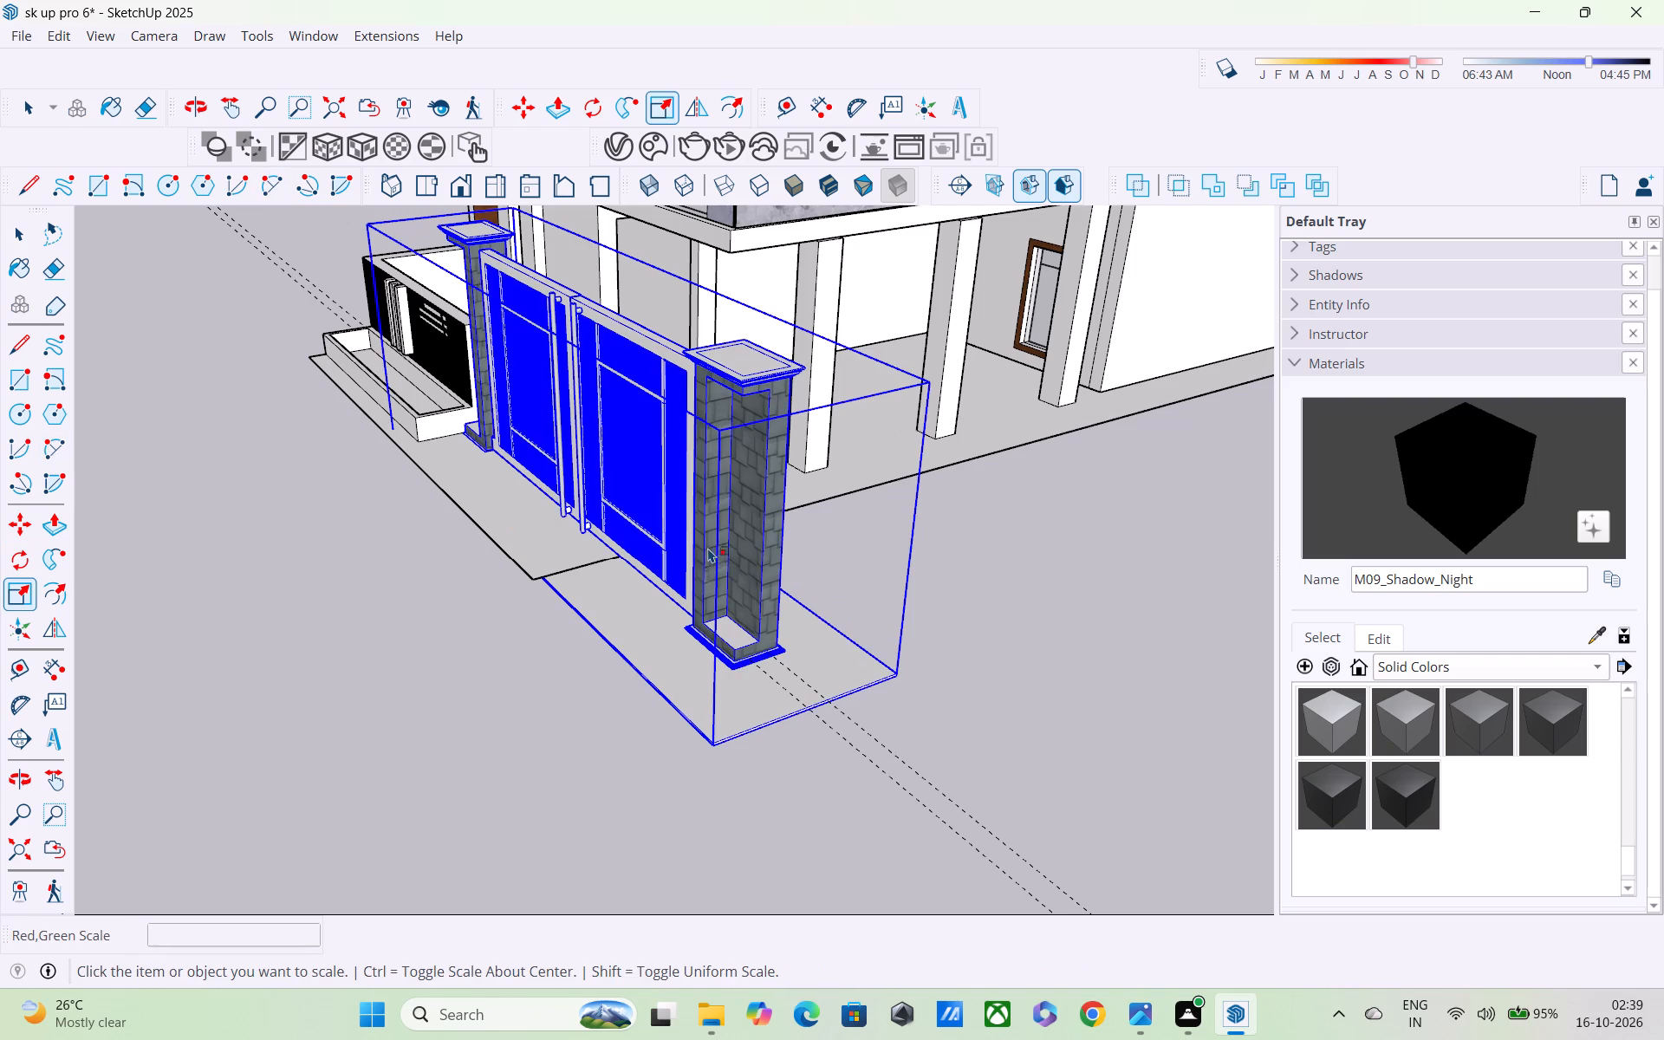
pyautogui.press('s')
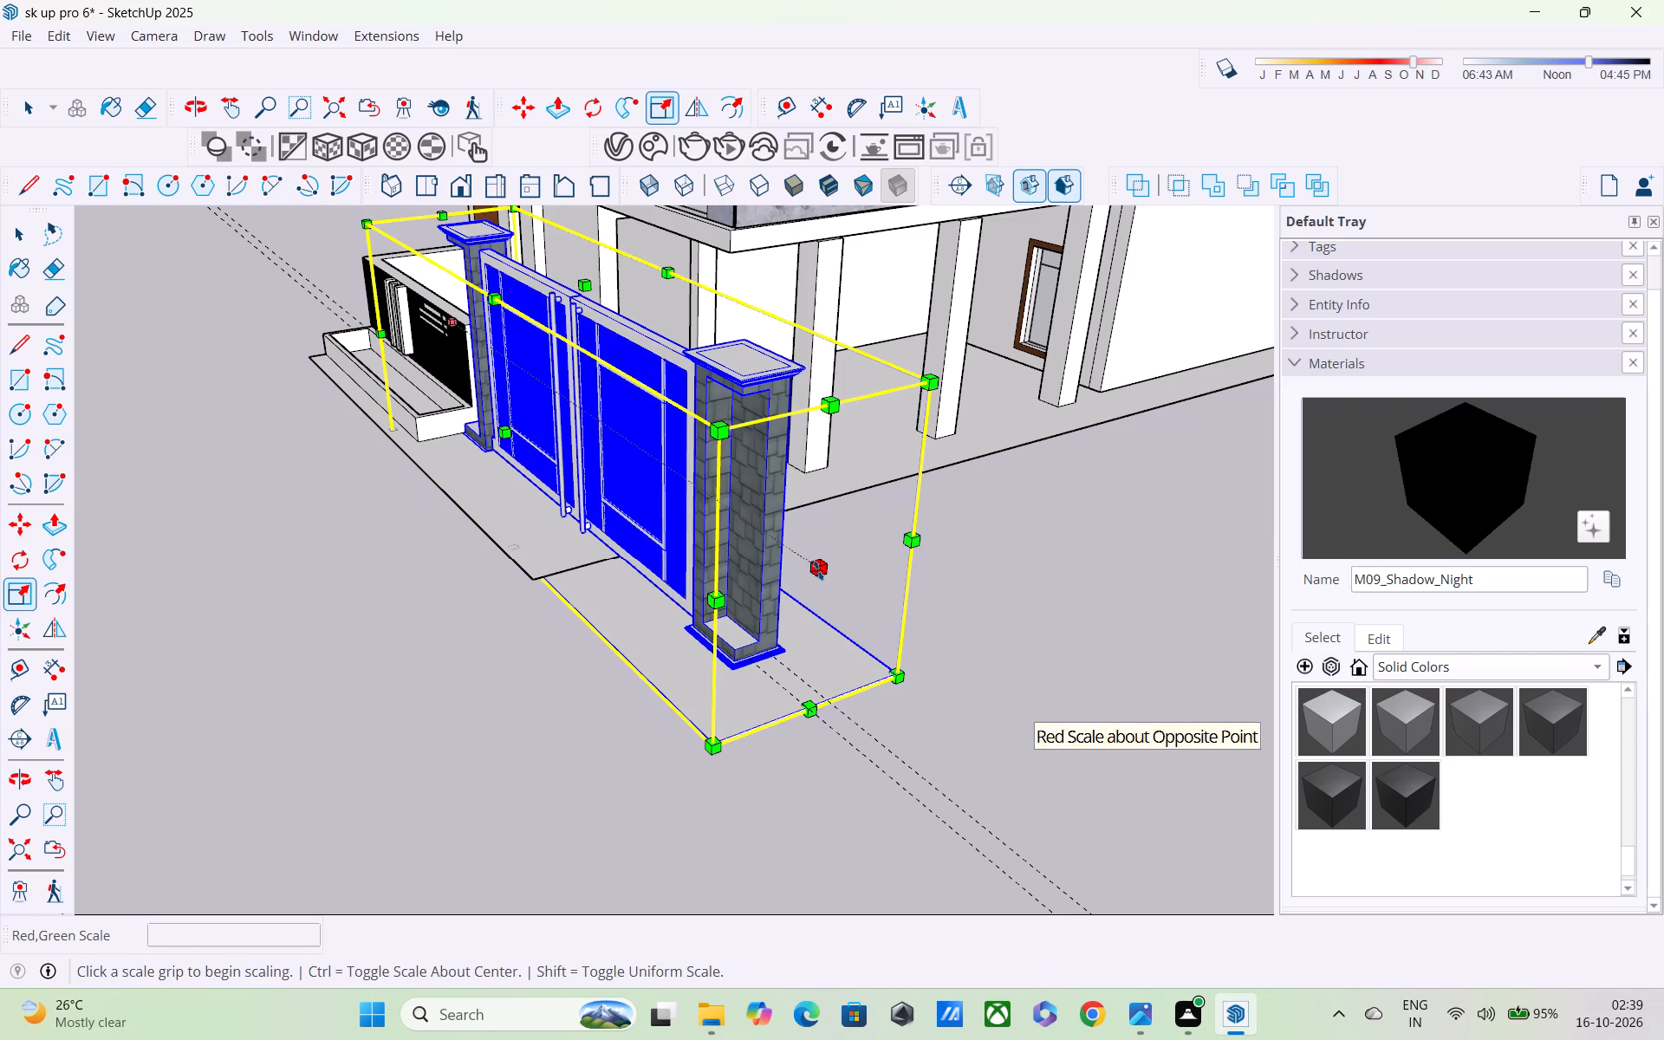
pyautogui.click(818, 570)
pyautogui.moveTo(657, 487); pyautogui.dragTo(719, 490, button='middle')
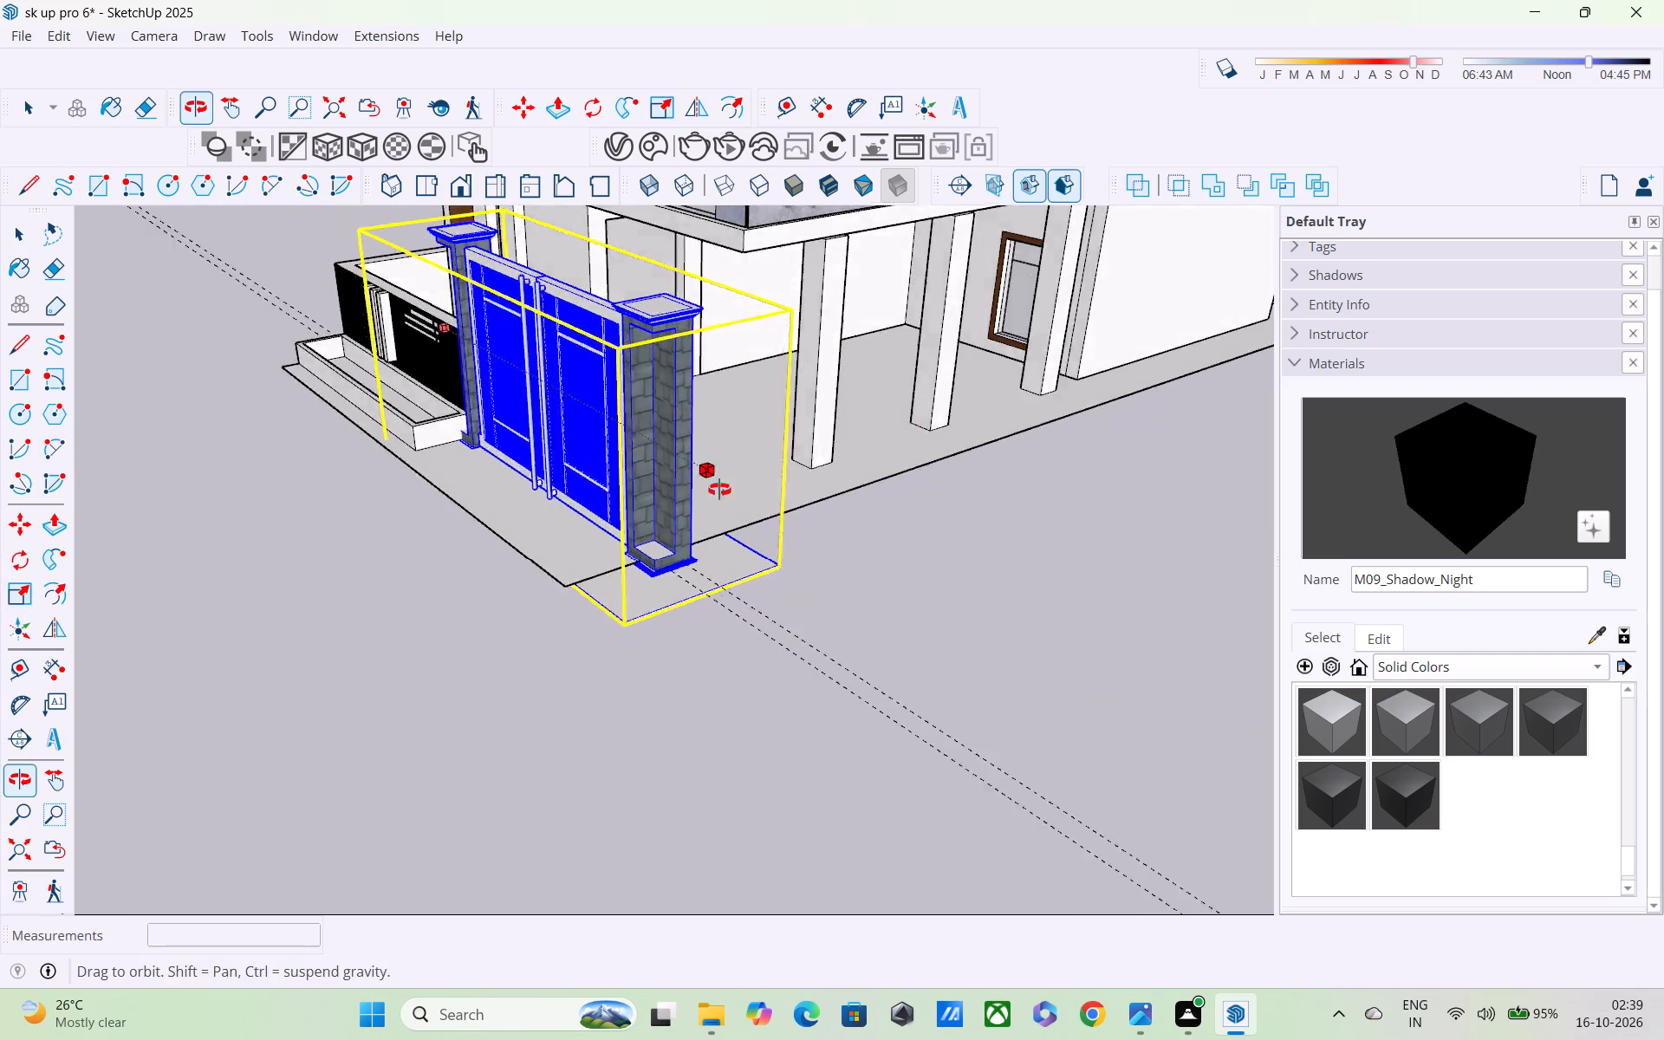
pyautogui.moveTo(719, 490); pyautogui.dragTo(968, 394, button='middle')
pyautogui.moveTo(848, 409); pyautogui.dragTo(997, 372, button='middle')
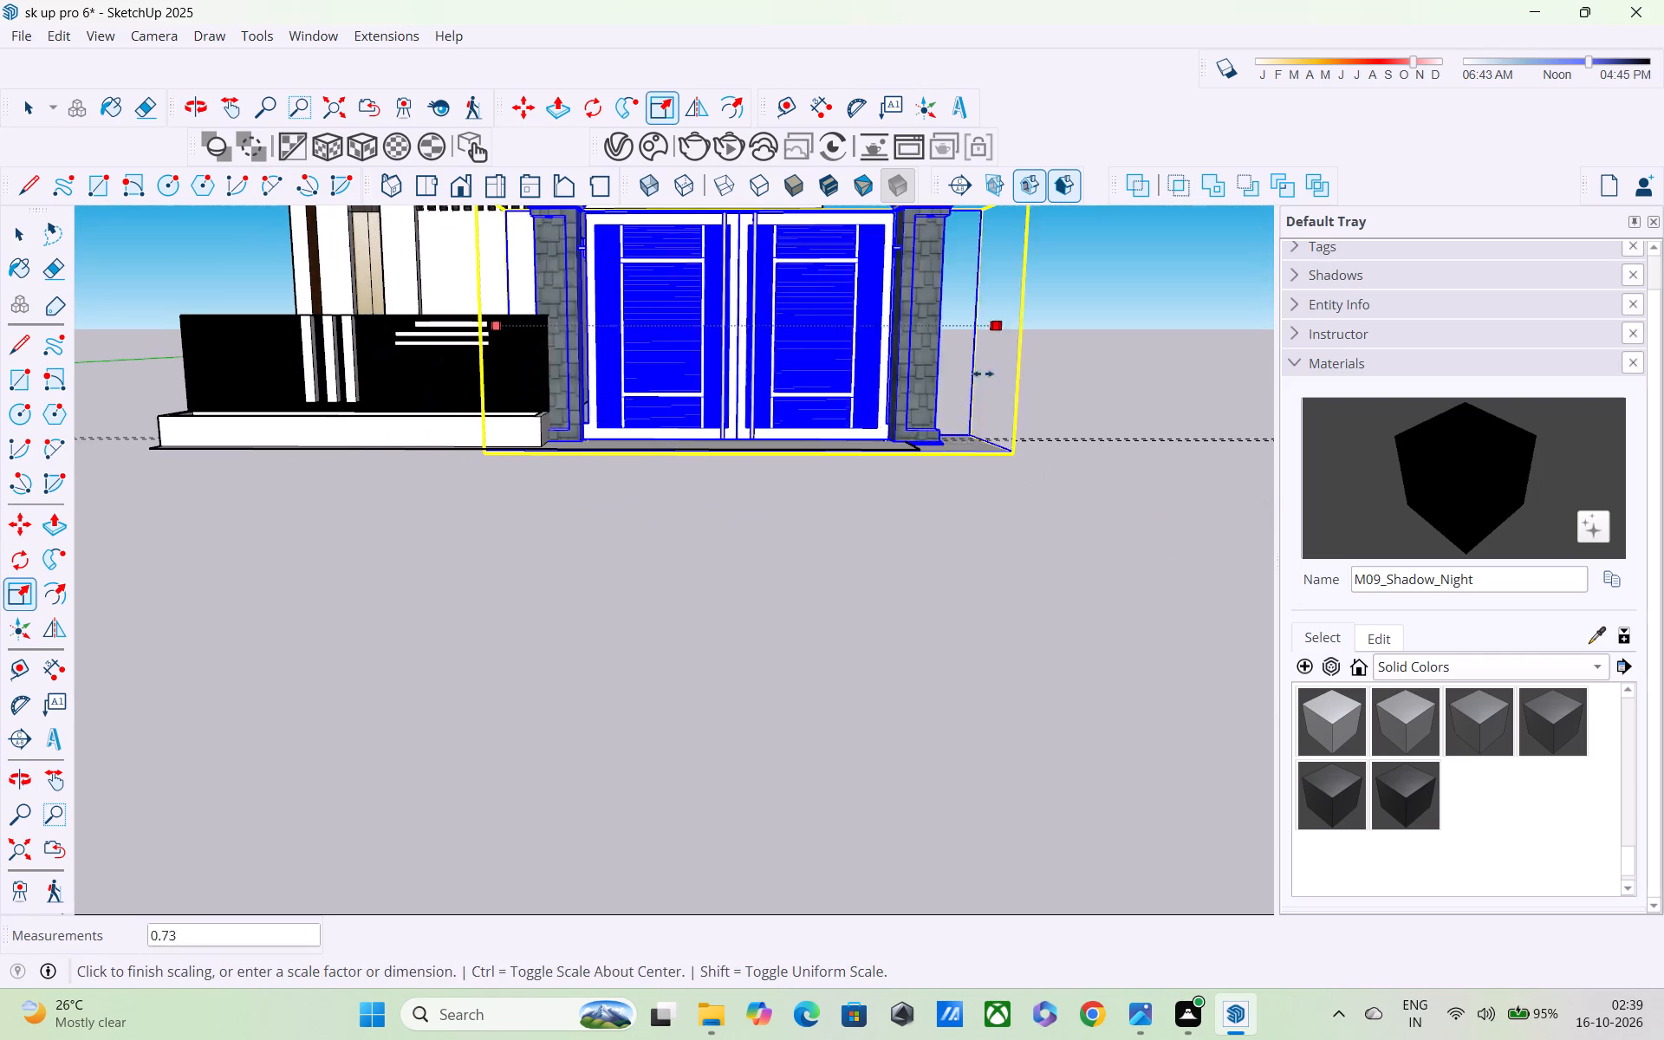
pyautogui.click(860, 406)
# Scale the gate's height down to about 0.64 along the blue axis.
pyautogui.moveTo(852, 417); pyautogui.dragTo(916, 524, button='middle')
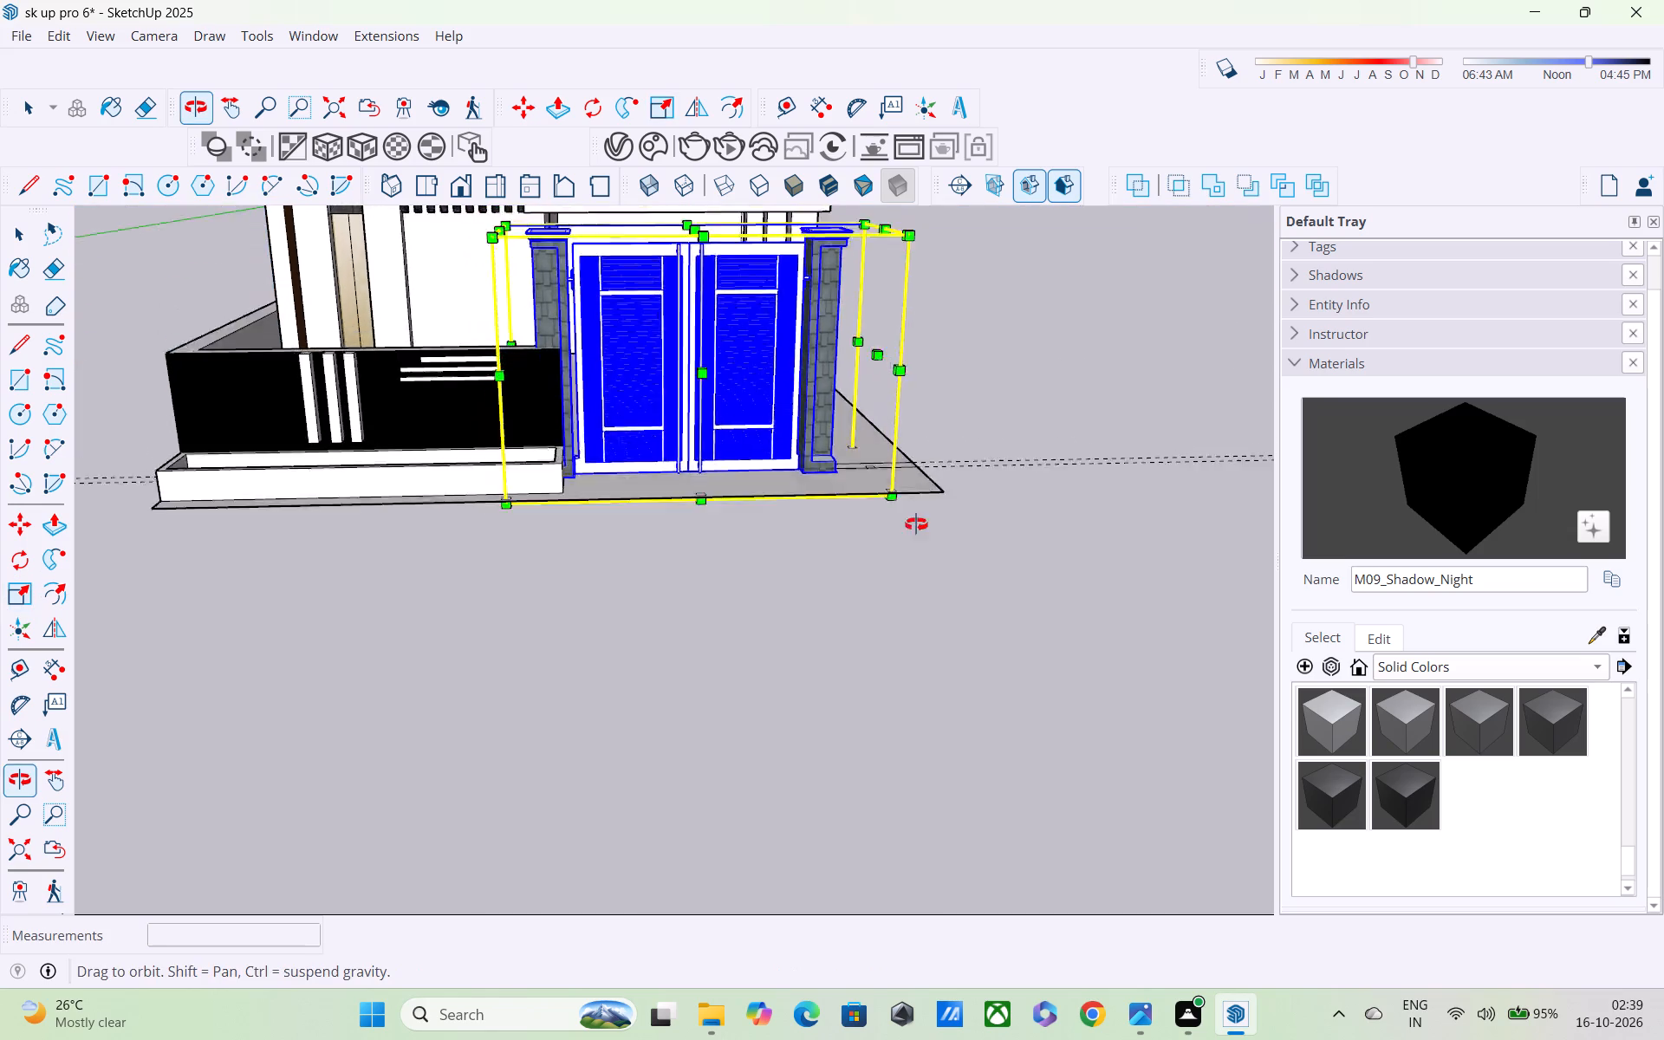
pyautogui.moveTo(916, 524); pyautogui.dragTo(959, 595, button='middle')
pyautogui.click(727, 306)
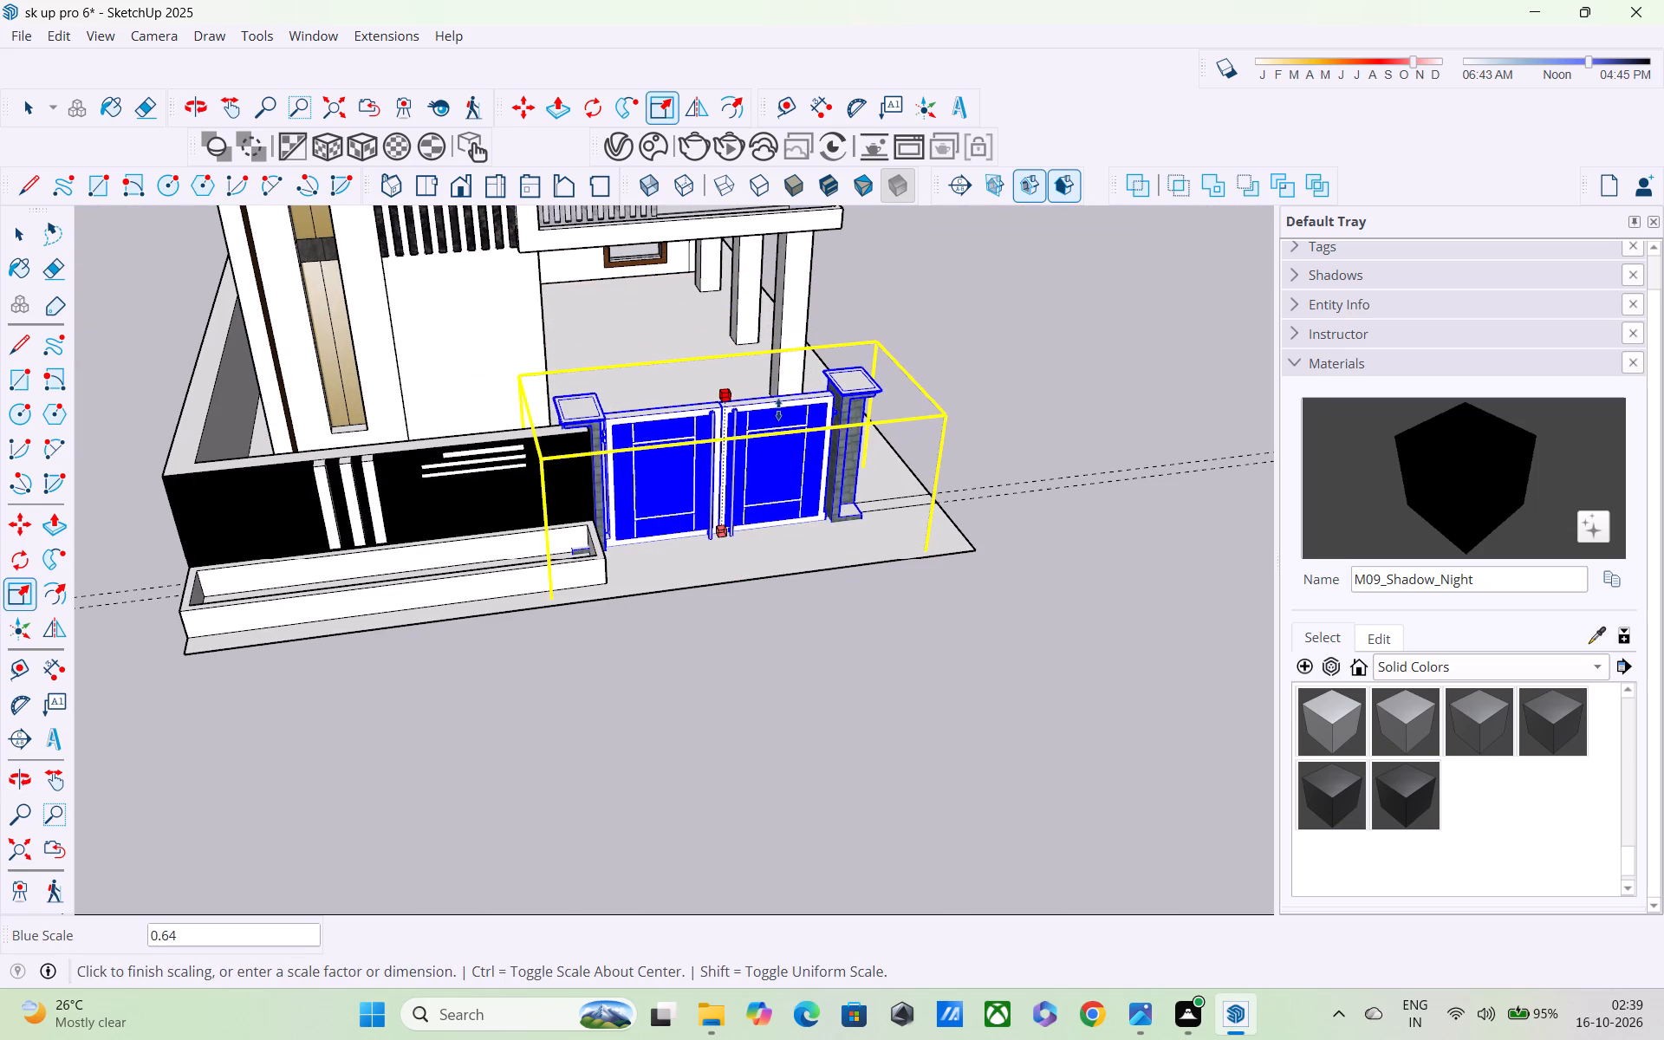
pyautogui.click(778, 408)
# Move the gate about 1' 1" to line it up with the front boundary wall in the parking opening.
pyautogui.moveTo(806, 448); pyautogui.dragTo(883, 400, button='middle')
pyautogui.moveTo(829, 419); pyautogui.dragTo(693, 374, button='middle')
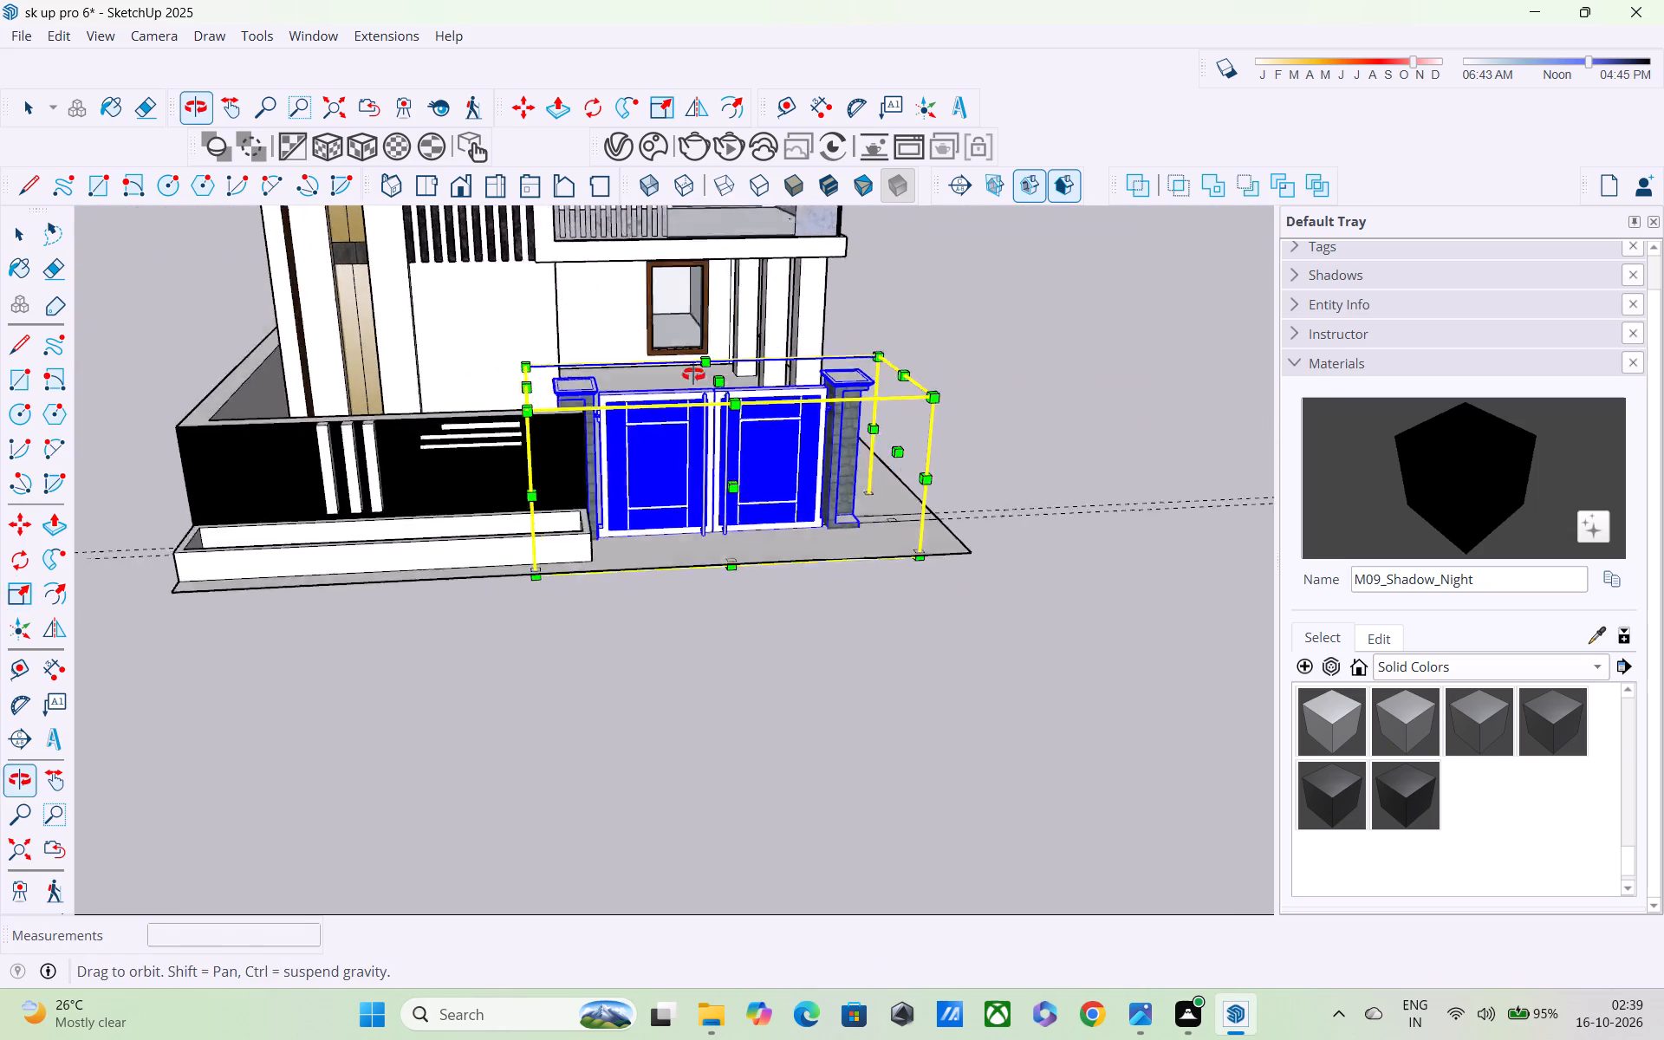
pyautogui.moveTo(693, 374); pyautogui.dragTo(643, 359, button='middle')
pyautogui.scroll(-3, 623, 354)
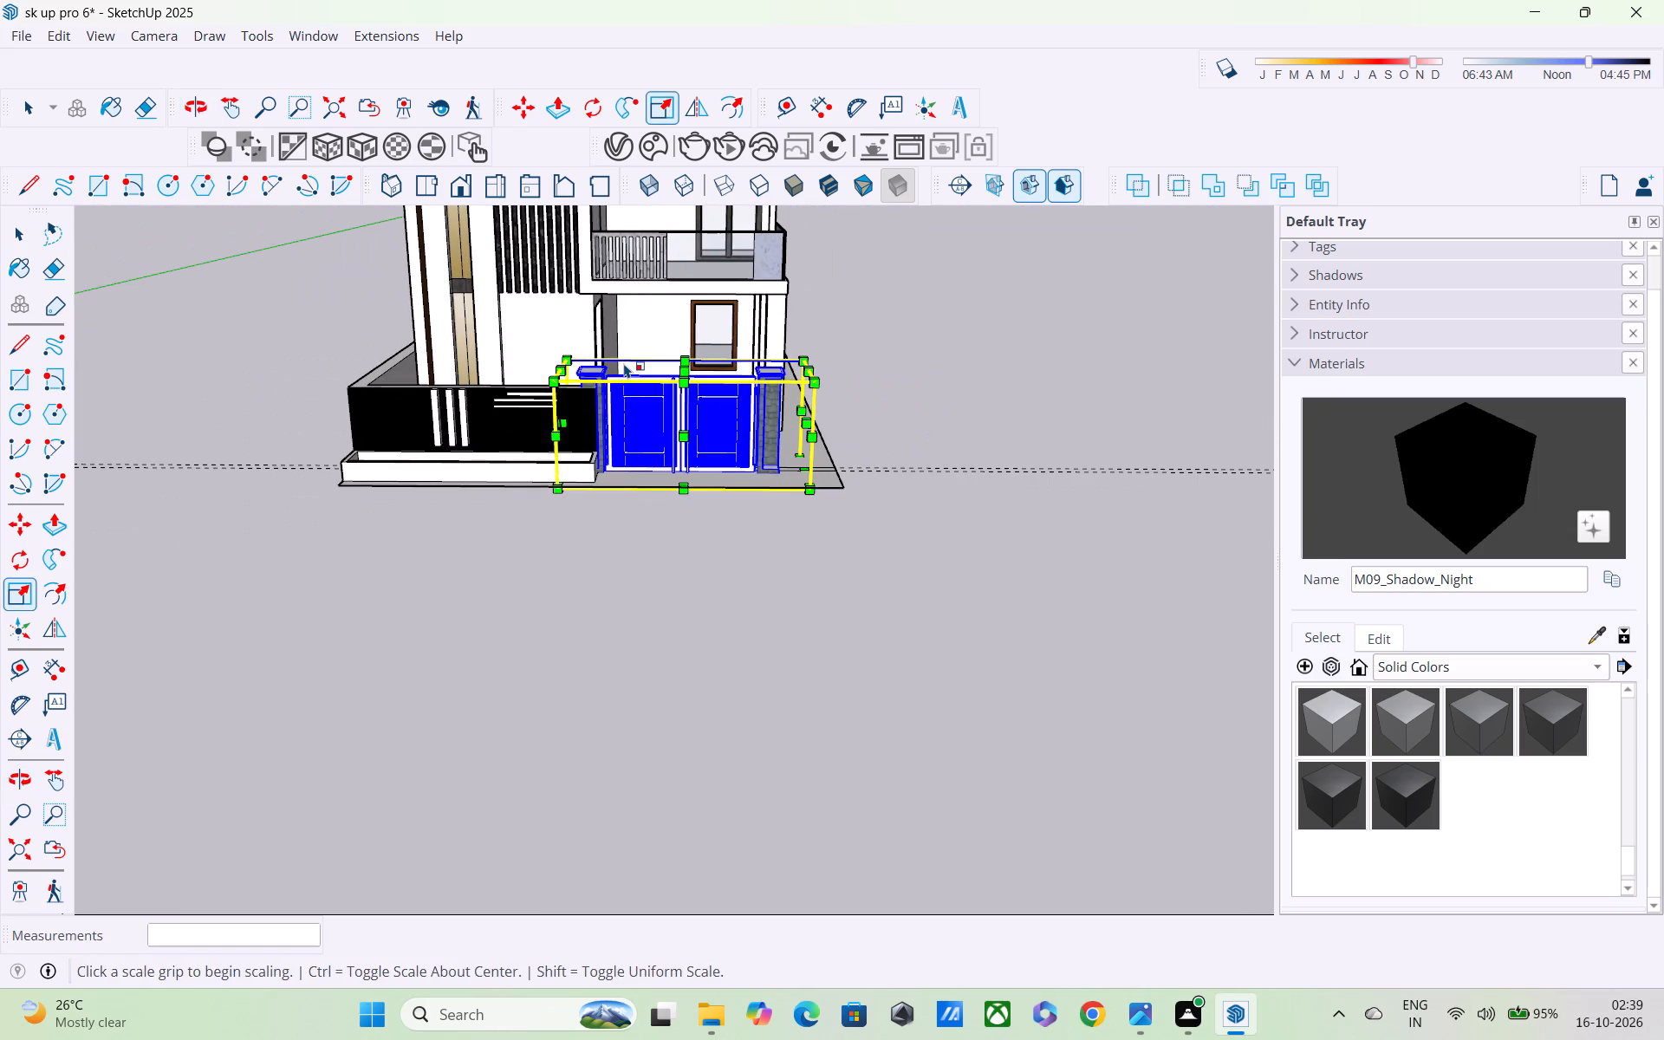
pyautogui.moveTo(624, 363); pyautogui.dragTo(444, 442, button='middle')
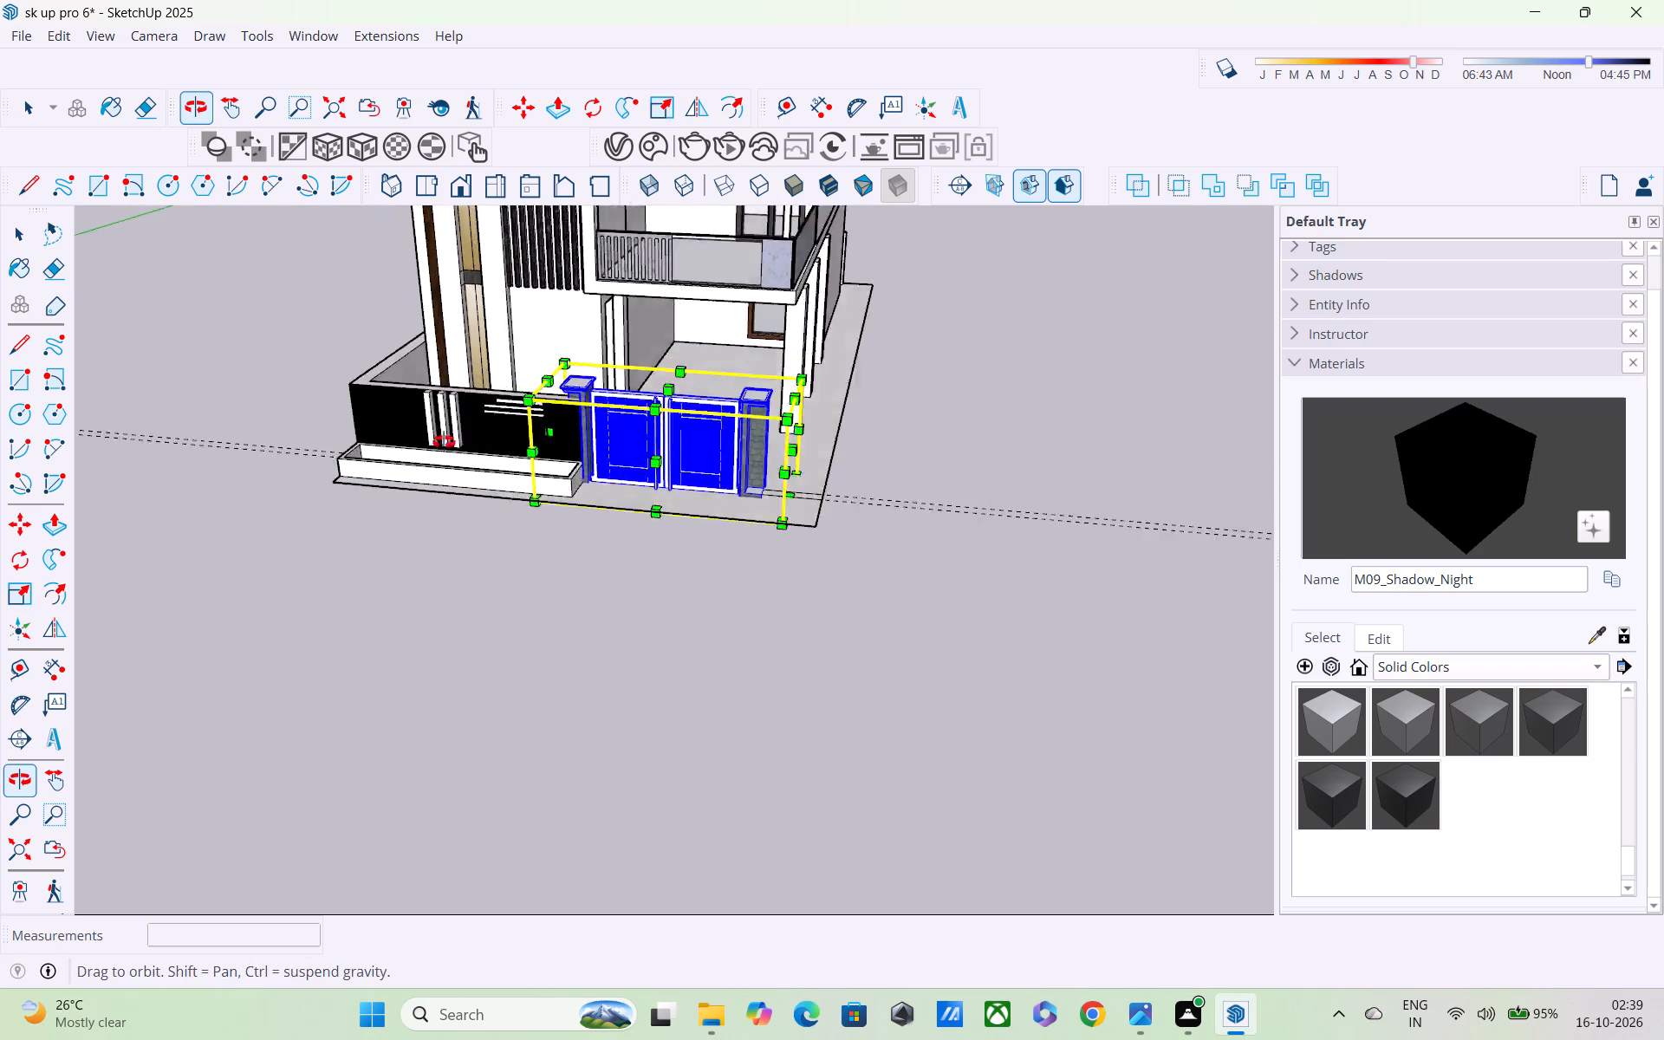
pyautogui.moveTo(444, 442); pyautogui.dragTo(278, 455, button='middle')
pyautogui.moveTo(705, 444); pyautogui.dragTo(660, 536, button='middle')
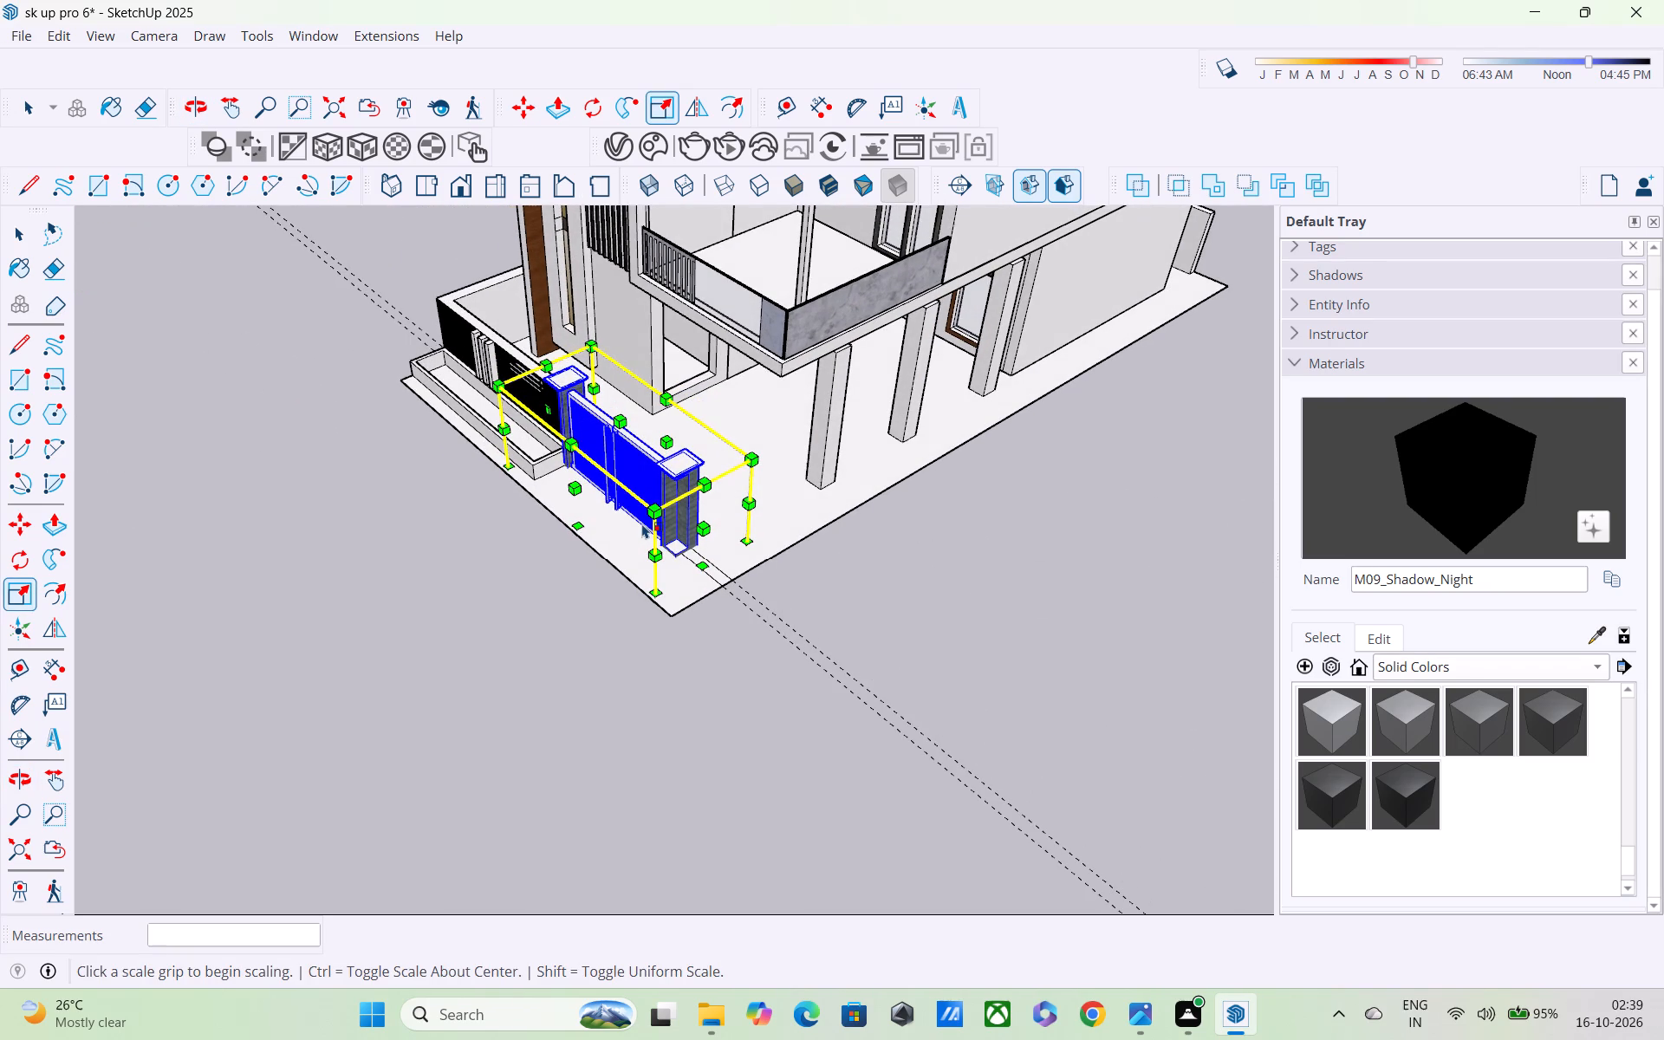
pyautogui.press('m')
pyautogui.click(659, 543)
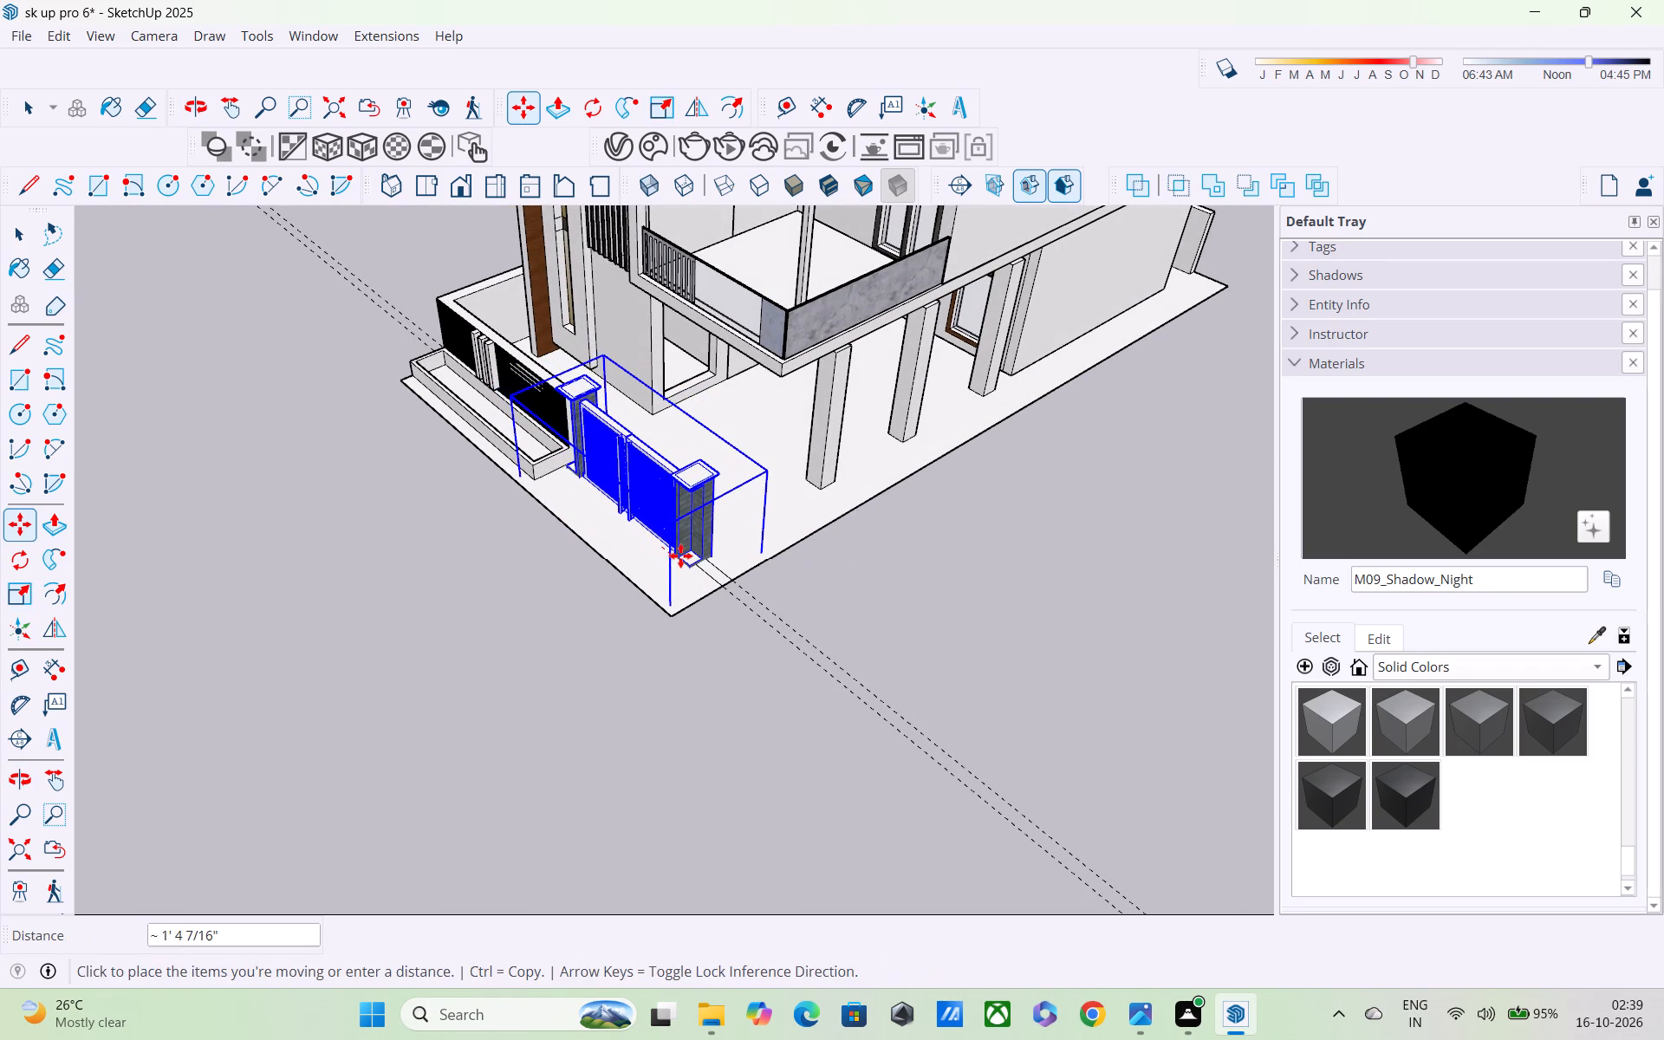
pyautogui.moveTo(690, 551); pyautogui.dragTo(801, 379, button='middle')
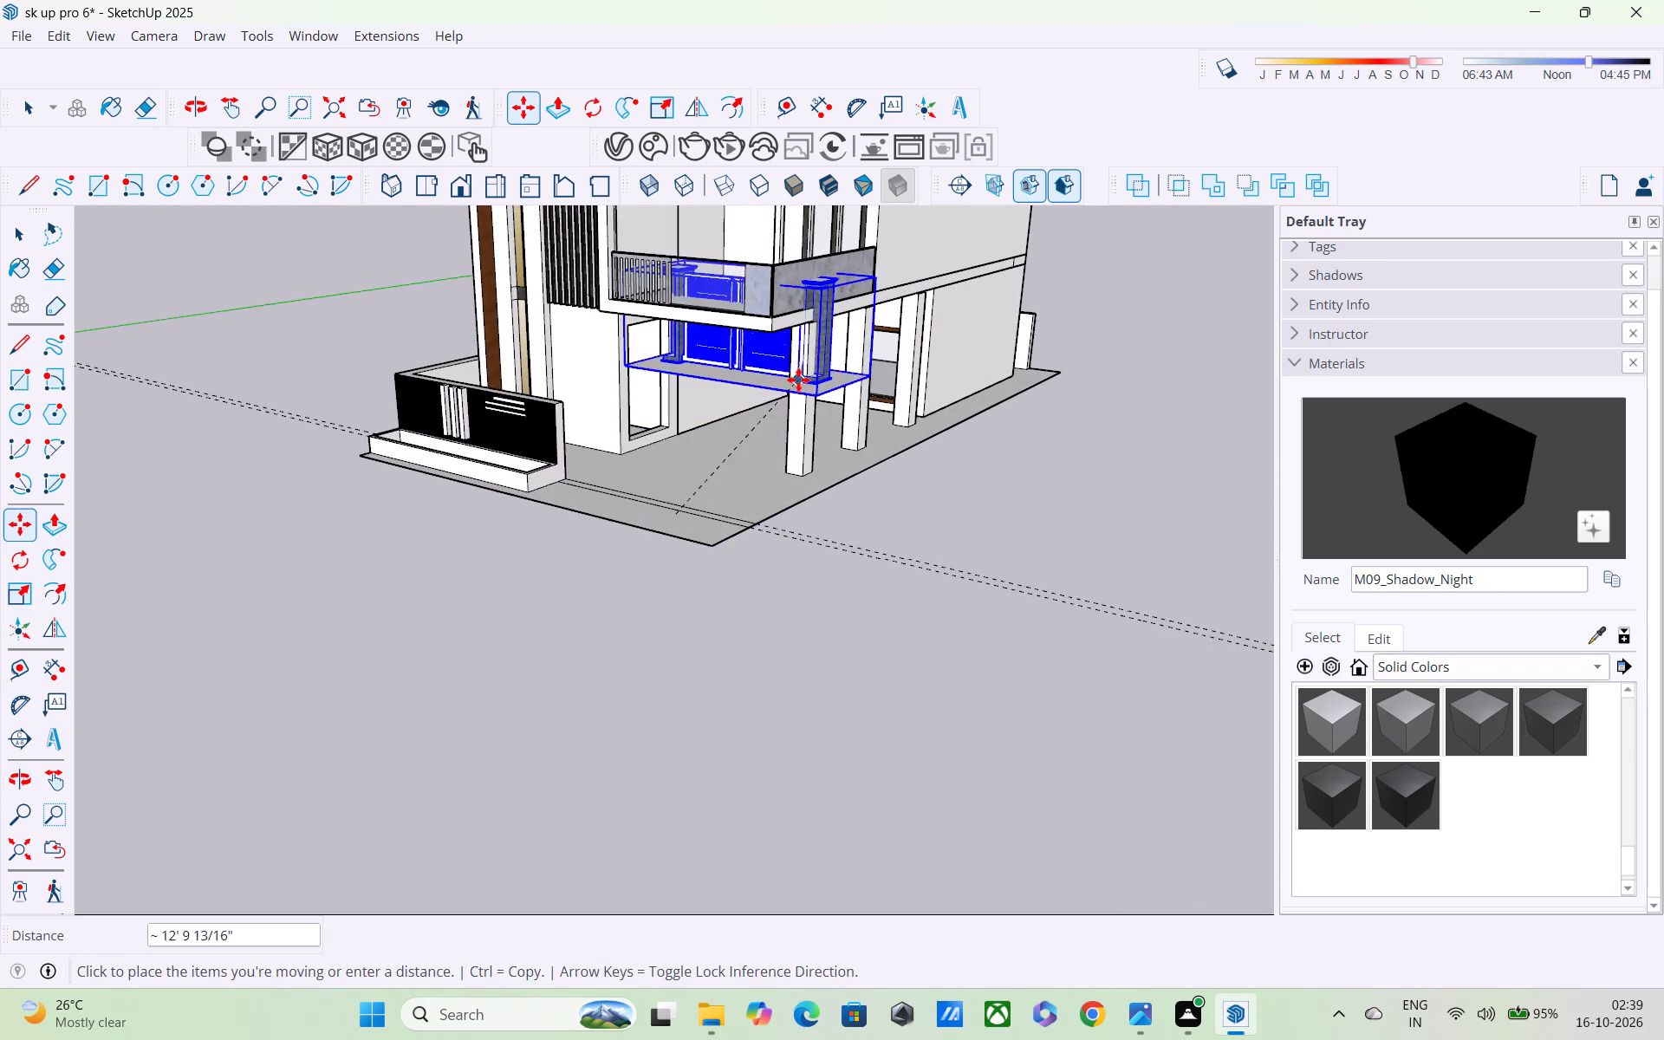
pyautogui.moveTo(762, 439); pyautogui.dragTo(1114, 354, button='middle')
pyautogui.scroll(2, 835, 473)
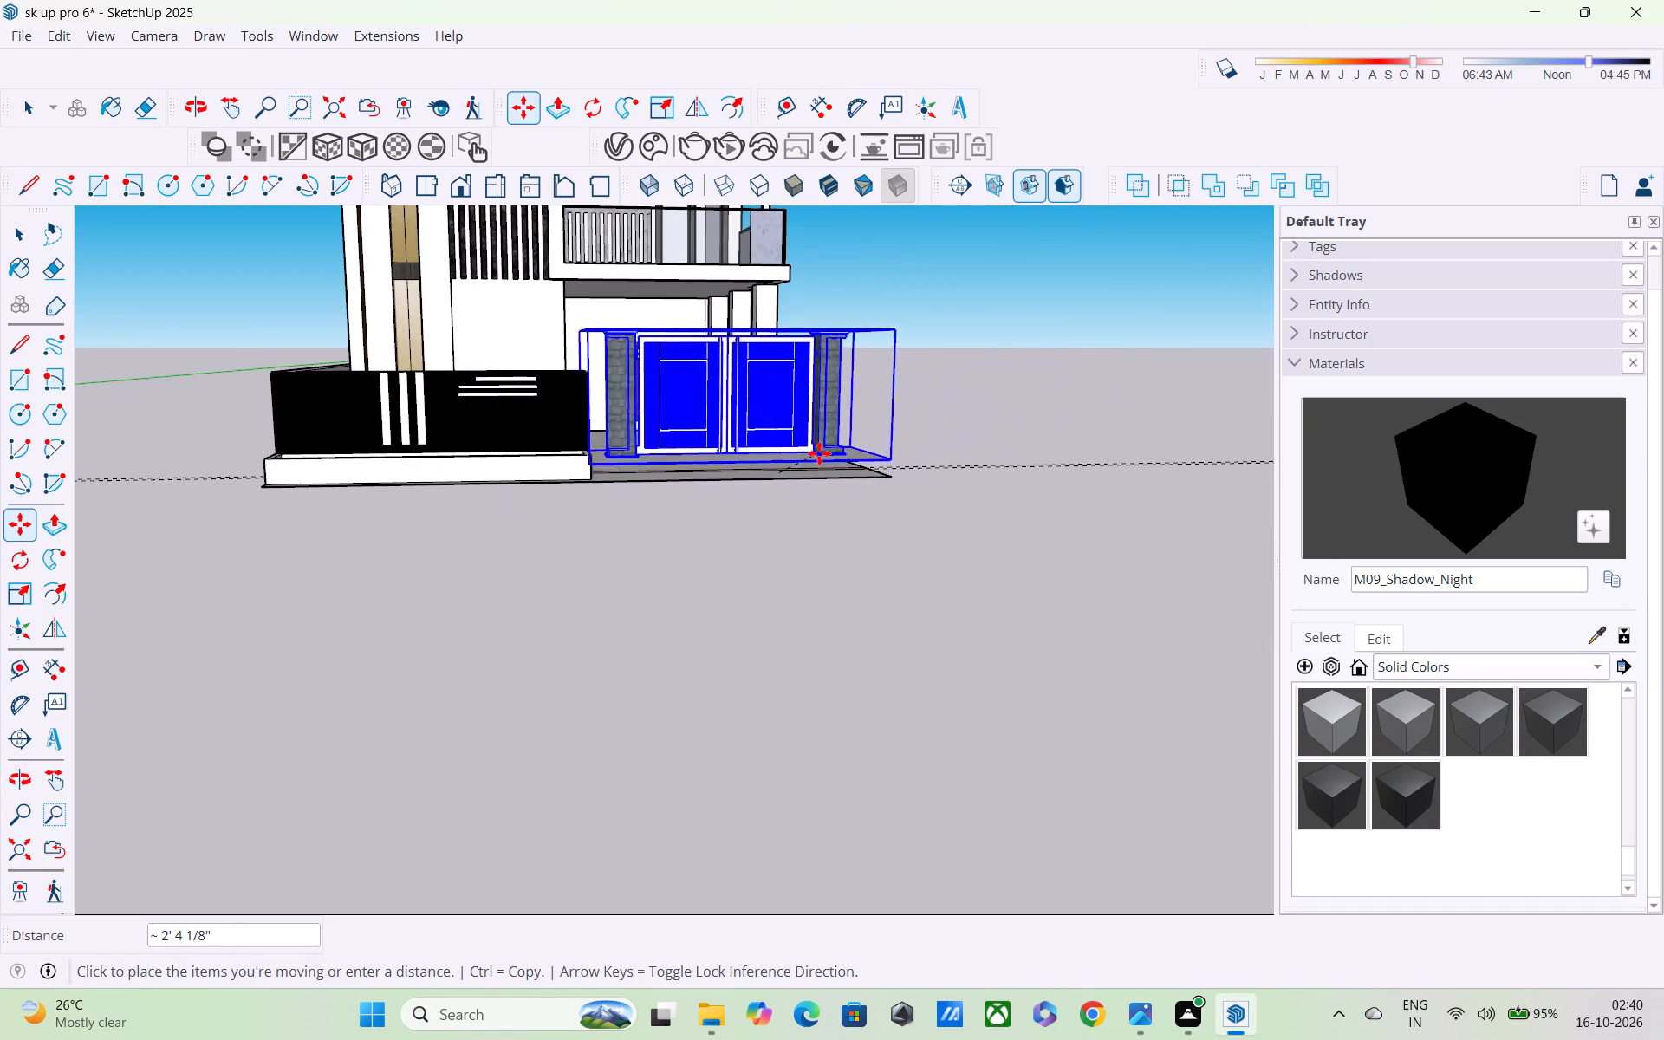
pyautogui.scroll(3, 813, 459)
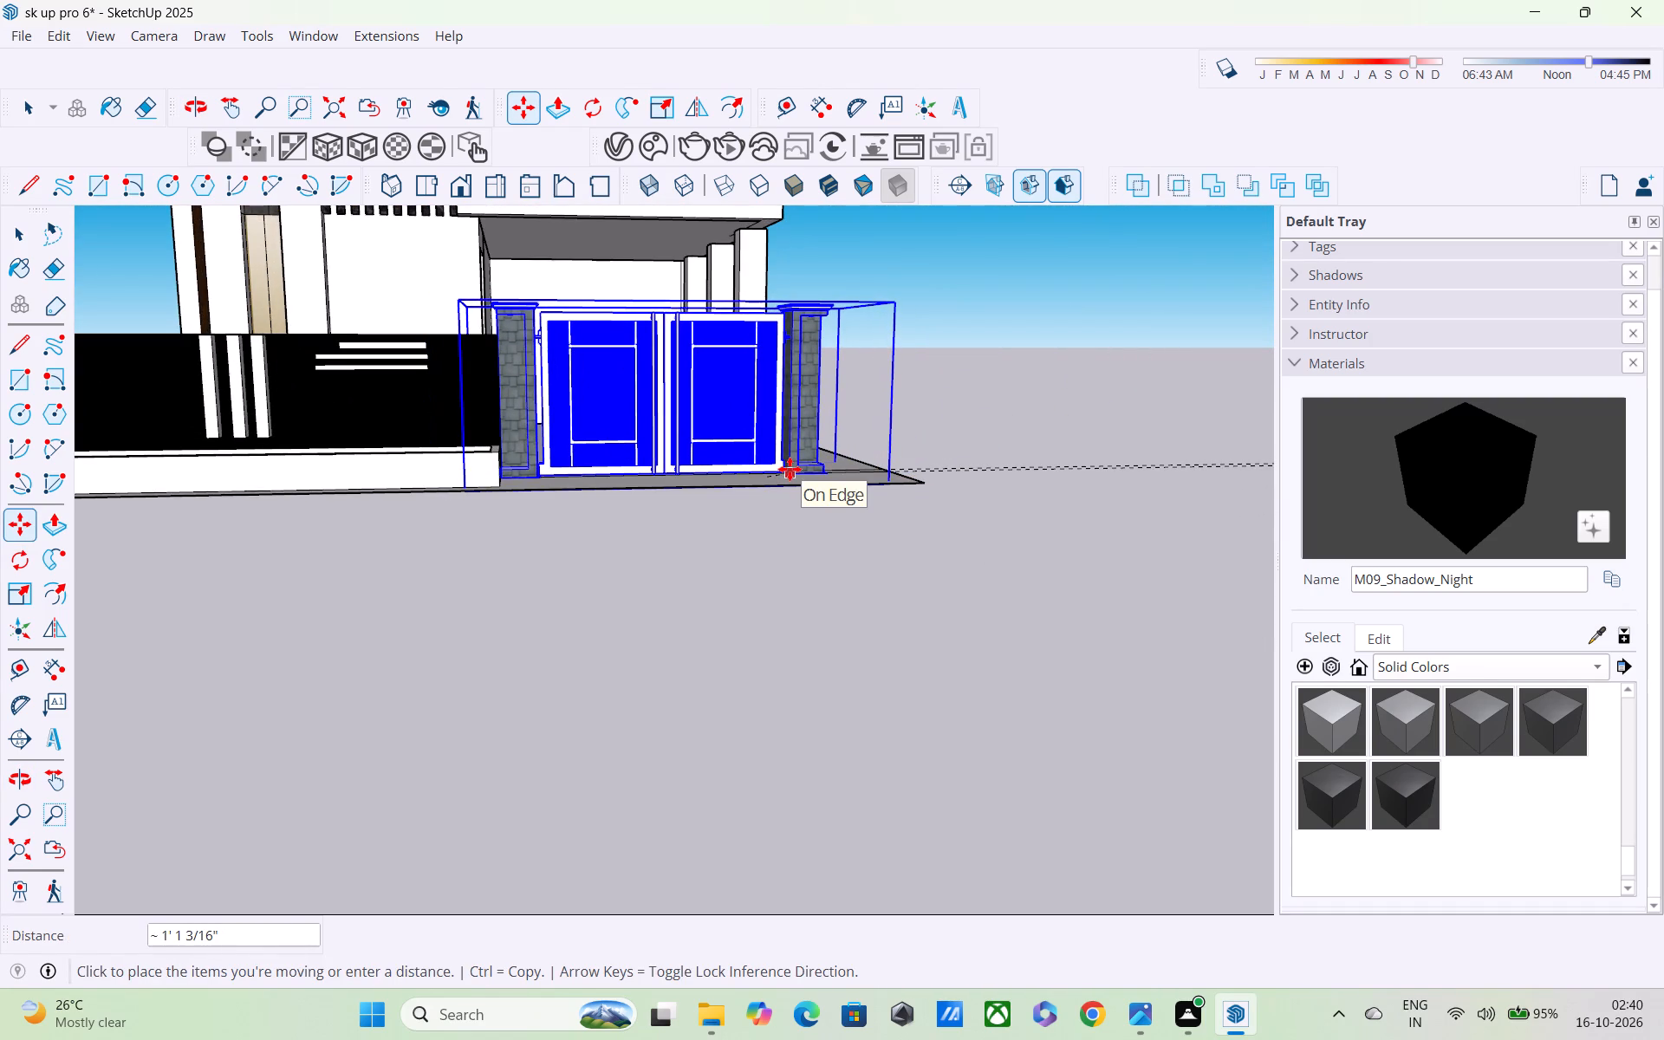
pyautogui.click(790, 469)
# Examine the gate's fit in the parking opening and its alignment with the boundary wall and slab edges from several sides.
pyautogui.moveTo(796, 481); pyautogui.dragTo(905, 653, button='middle')
pyautogui.moveTo(855, 523); pyautogui.dragTo(676, 530, button='middle')
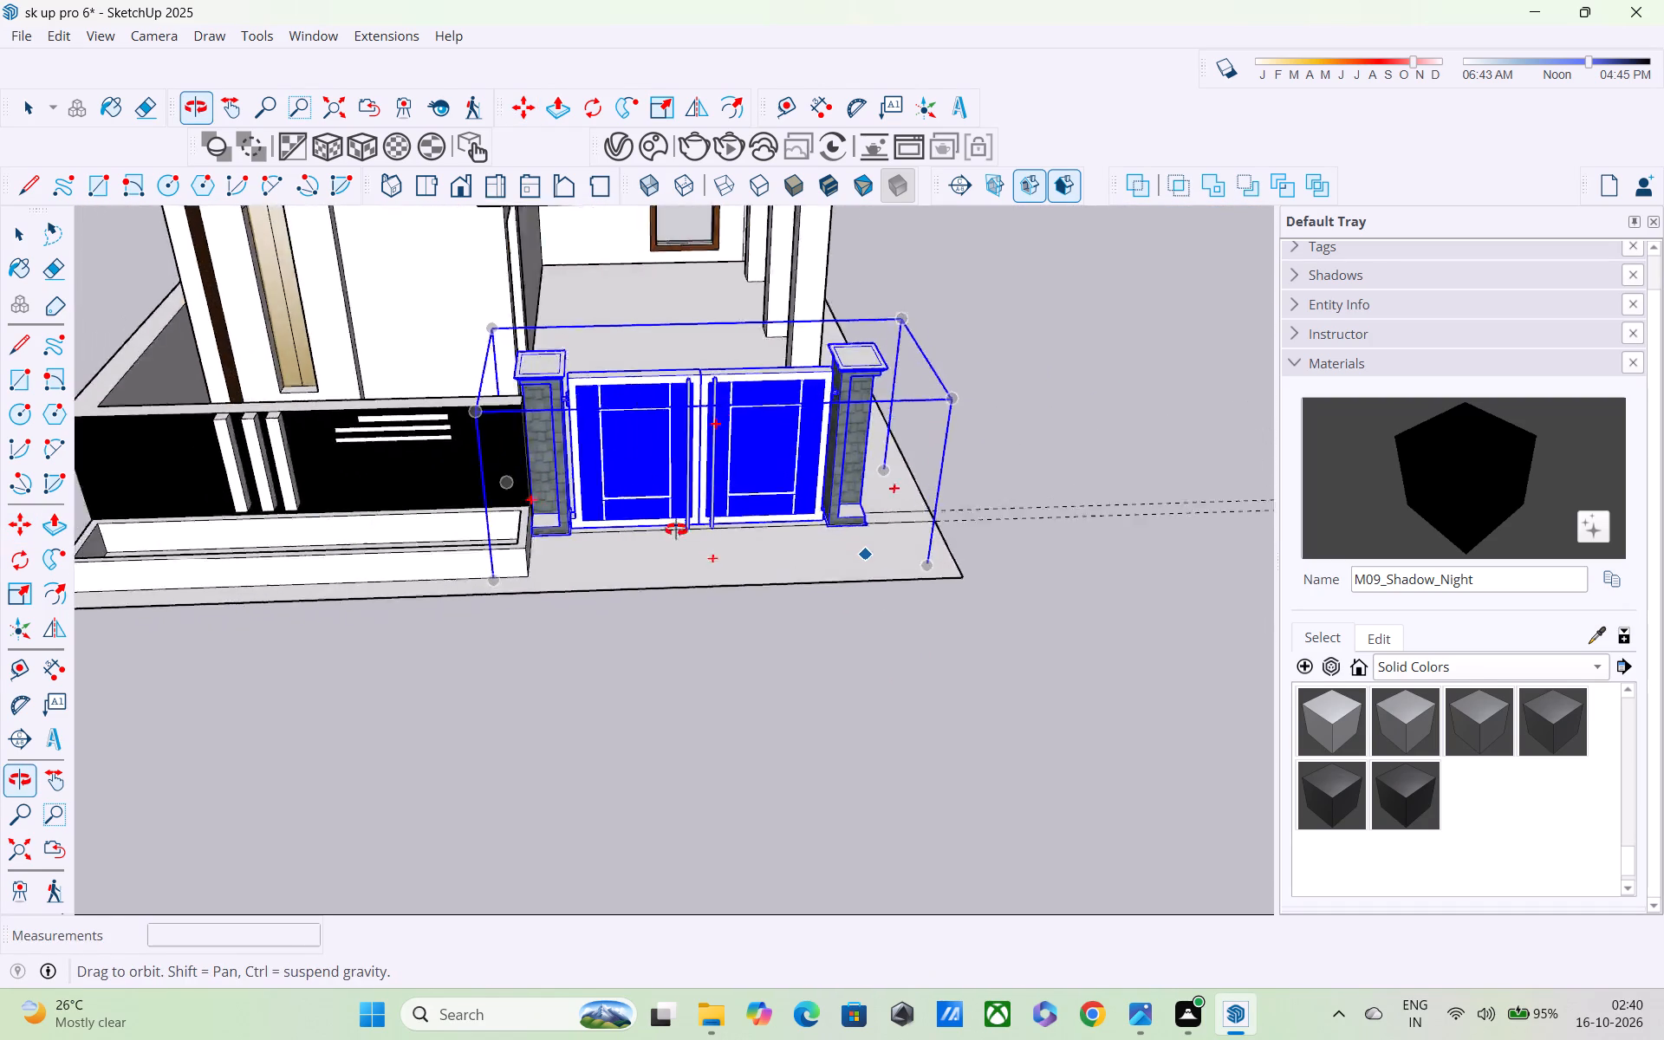
pyautogui.moveTo(676, 530); pyautogui.dragTo(419, 494, button='middle')
pyautogui.moveTo(887, 486); pyautogui.dragTo(497, 568, button='middle')
pyautogui.scroll(-4, 499, 569)
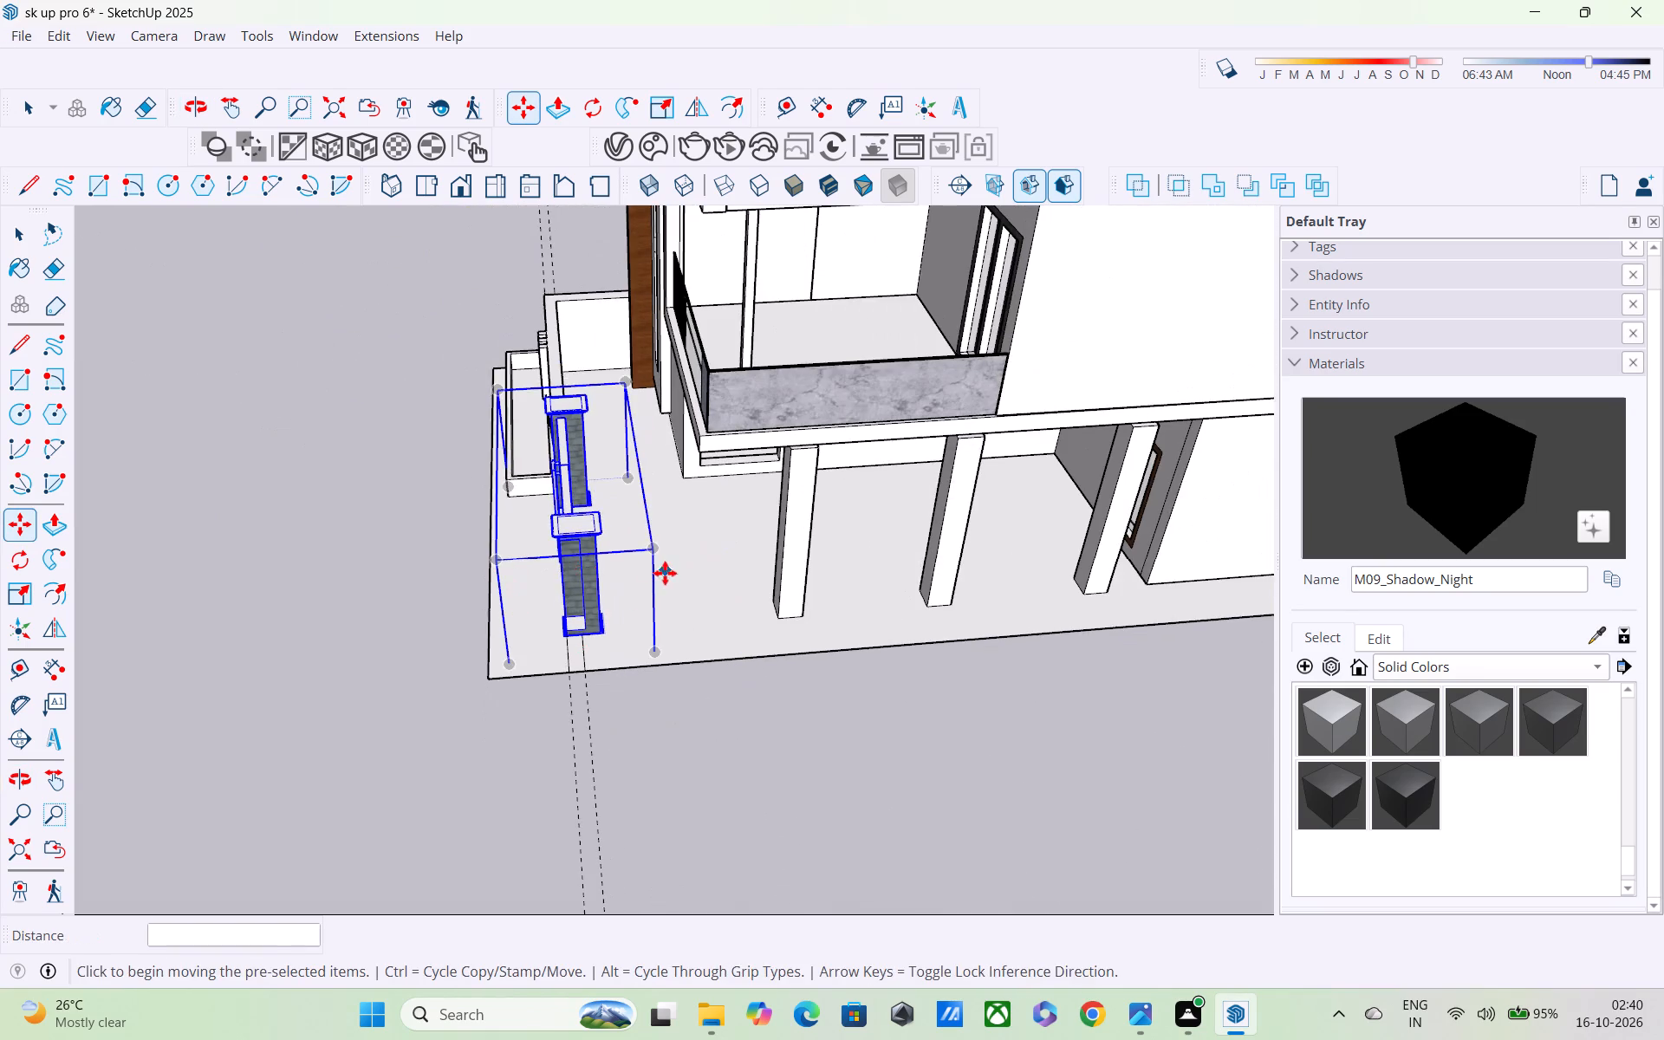
pyautogui.moveTo(666, 572); pyautogui.dragTo(369, 531, button='middle')
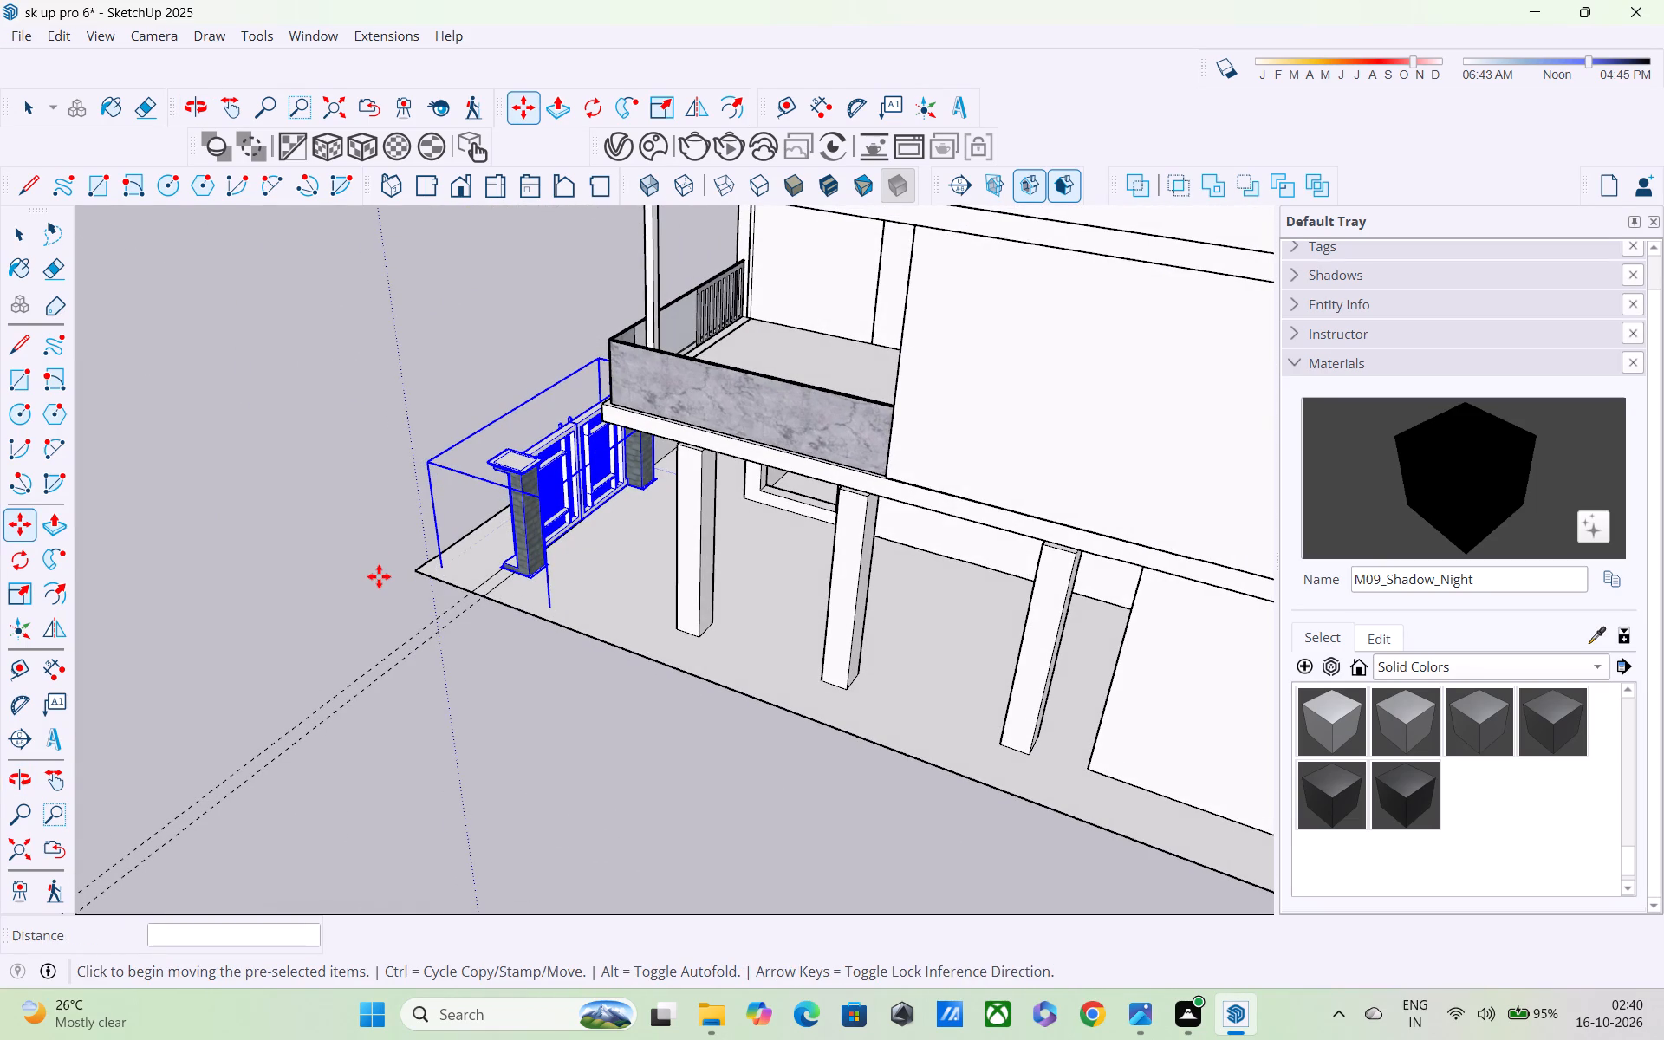
pyautogui.moveTo(519, 601); pyautogui.dragTo(1049, 589, button='middle')
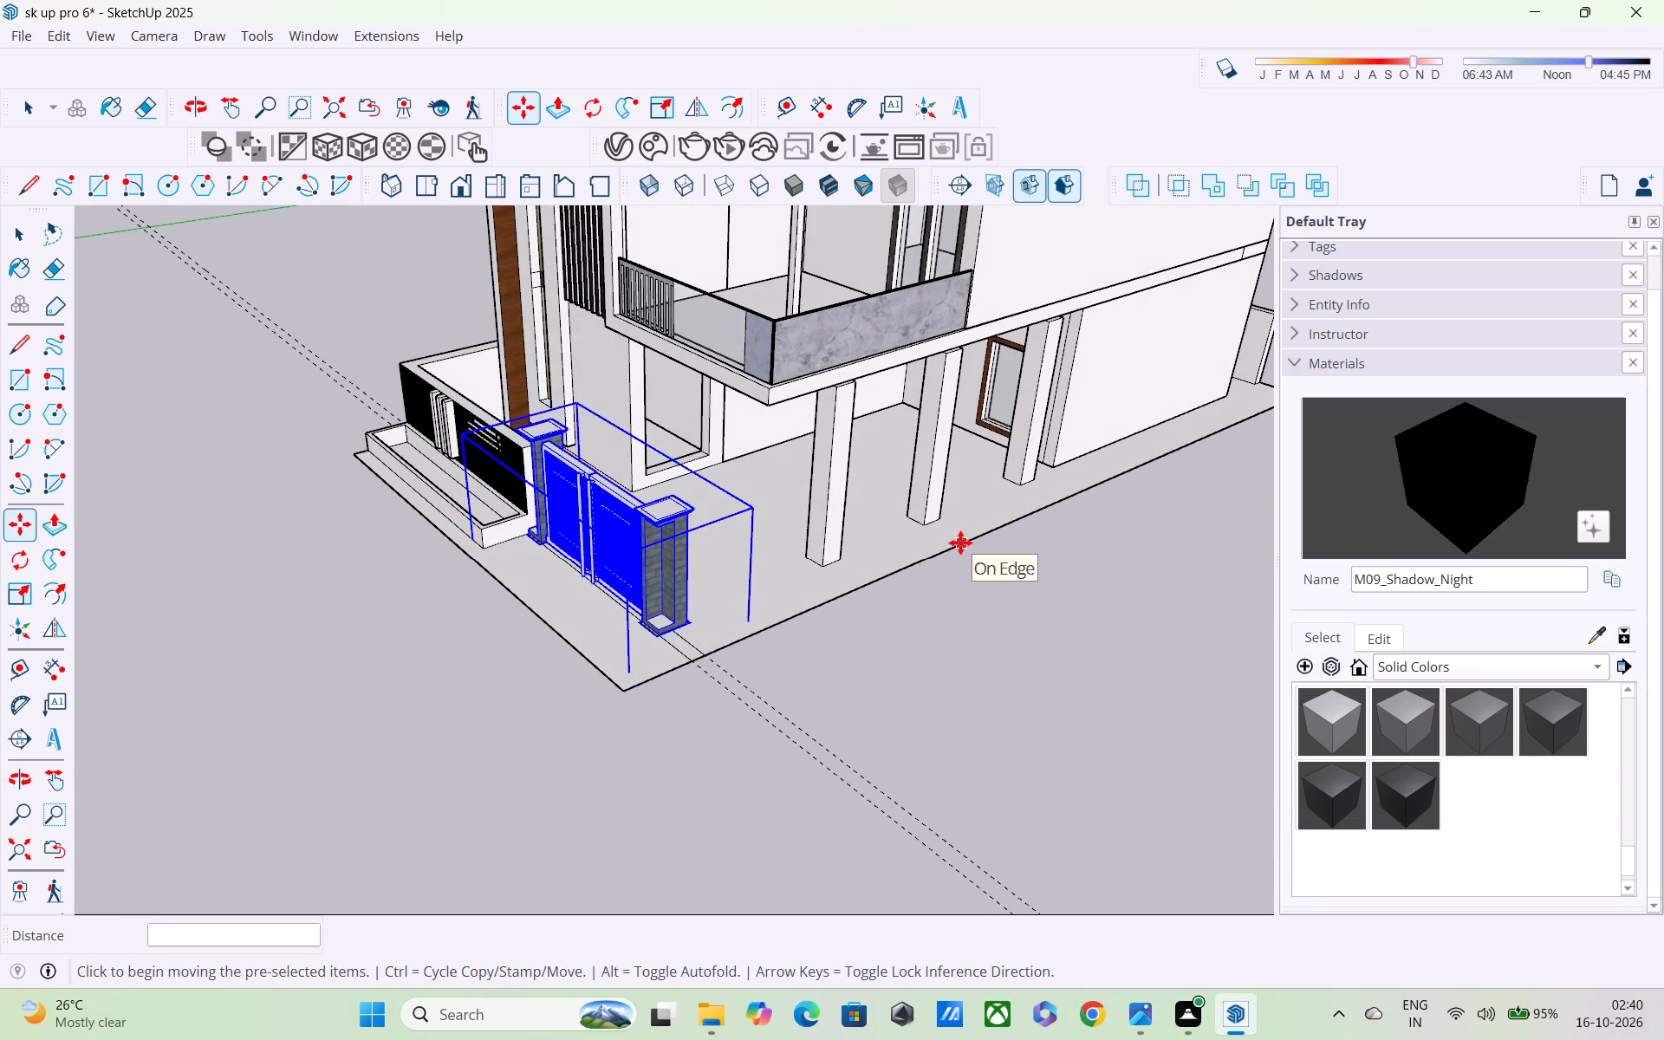
pyautogui.moveTo(972, 594); pyautogui.dragTo(838, 553, button='middle')
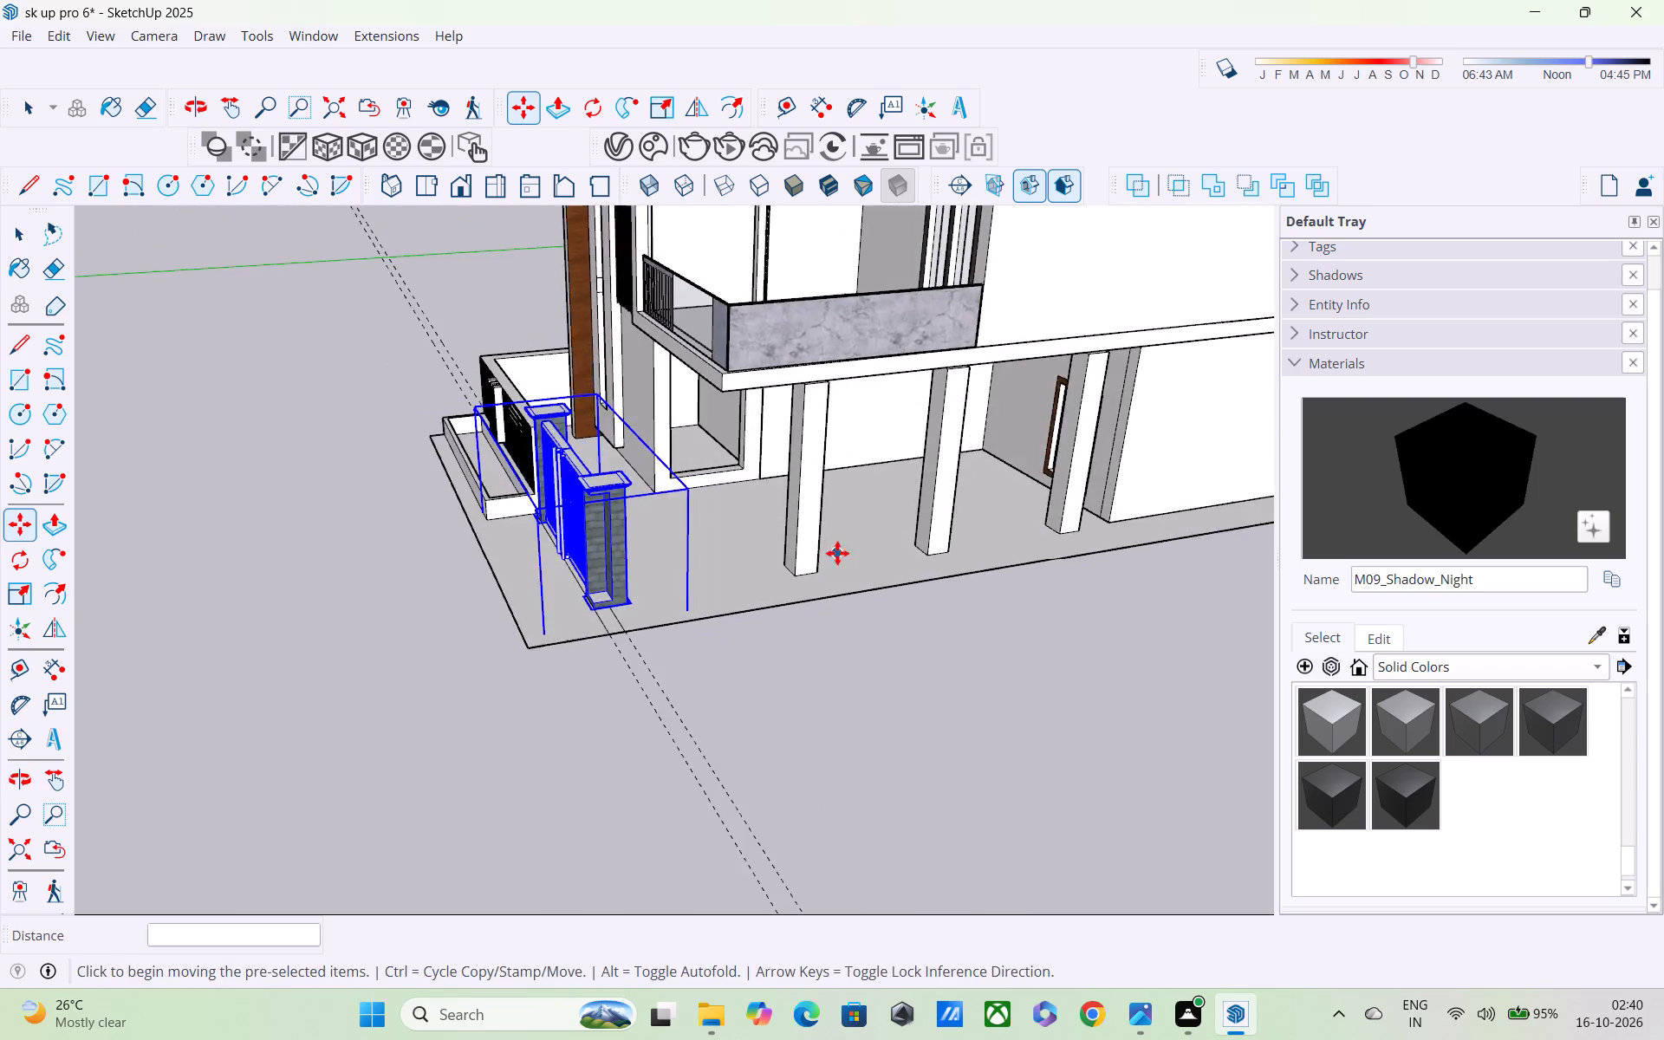
# Extend the open end of the rear boundary wall about 1' 11 13/16" toward the parking slab's side edge.
pyautogui.scroll(-4, 830, 560)
pyautogui.moveTo(1023, 531); pyautogui.dragTo(822, 550, button='middle')
pyautogui.scroll(1, 825, 550)
pyautogui.scroll(-4, 829, 554)
pyautogui.moveTo(1005, 556); pyautogui.dragTo(1240, 492, button='middle')
pyautogui.scroll(4, 1240, 492)
pyautogui.press('p')
pyautogui.scroll(5, 1105, 497)
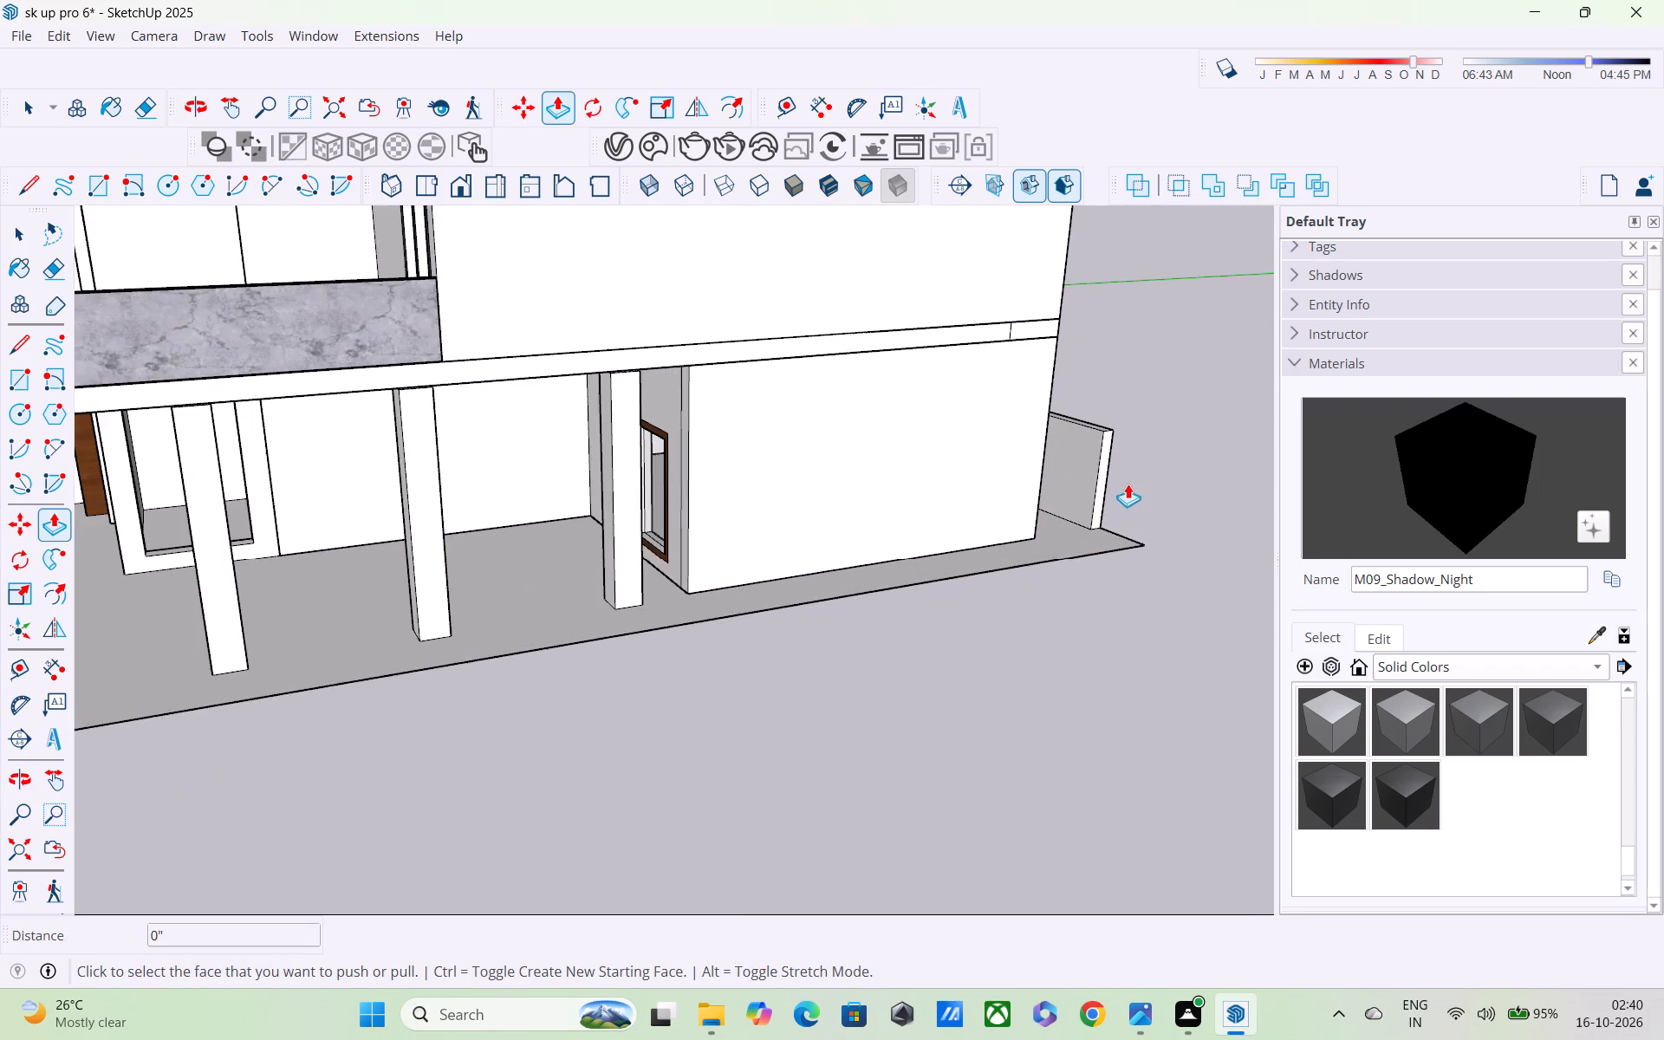
pyautogui.scroll(2, 1107, 466)
pyautogui.click(1107, 466)
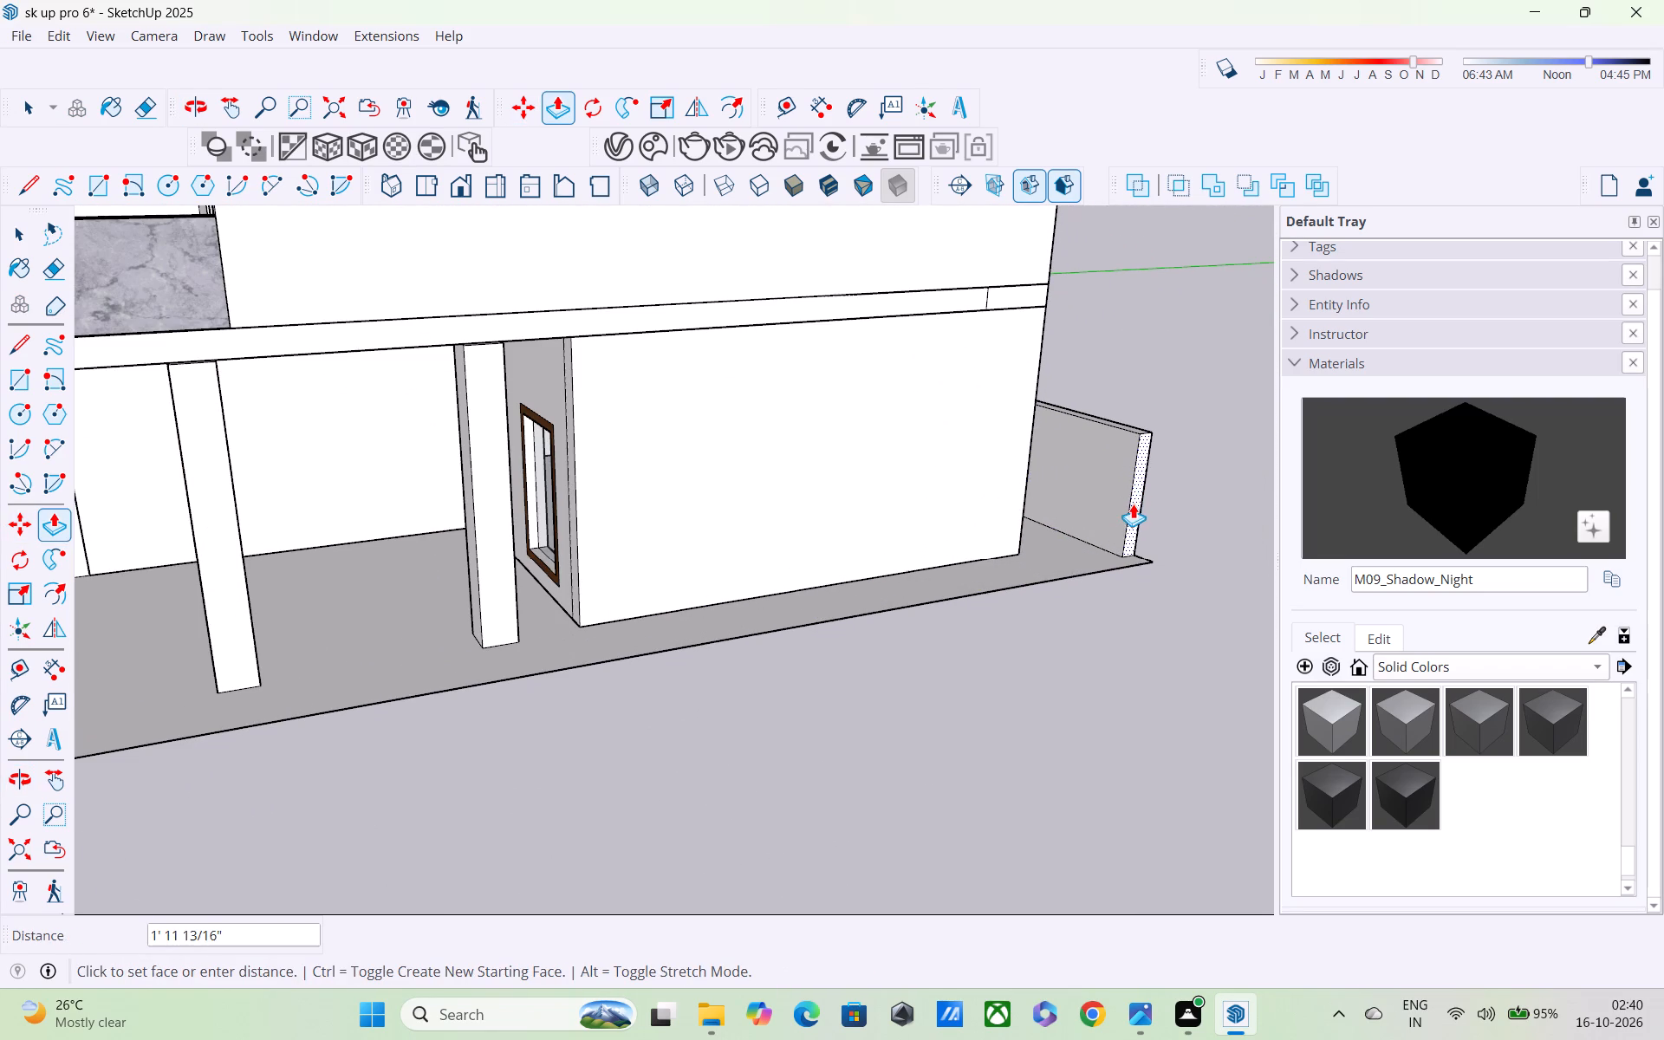
pyautogui.click(1133, 504)
# Draw a vertical line about 5' 1 9/16" long down the rear boundary wall's face, near its end at the parking side.
pyautogui.moveTo(1151, 534); pyautogui.dragTo(1328, 523, button='middle')
pyautogui.moveTo(1082, 502); pyautogui.dragTo(1260, 509, button='middle')
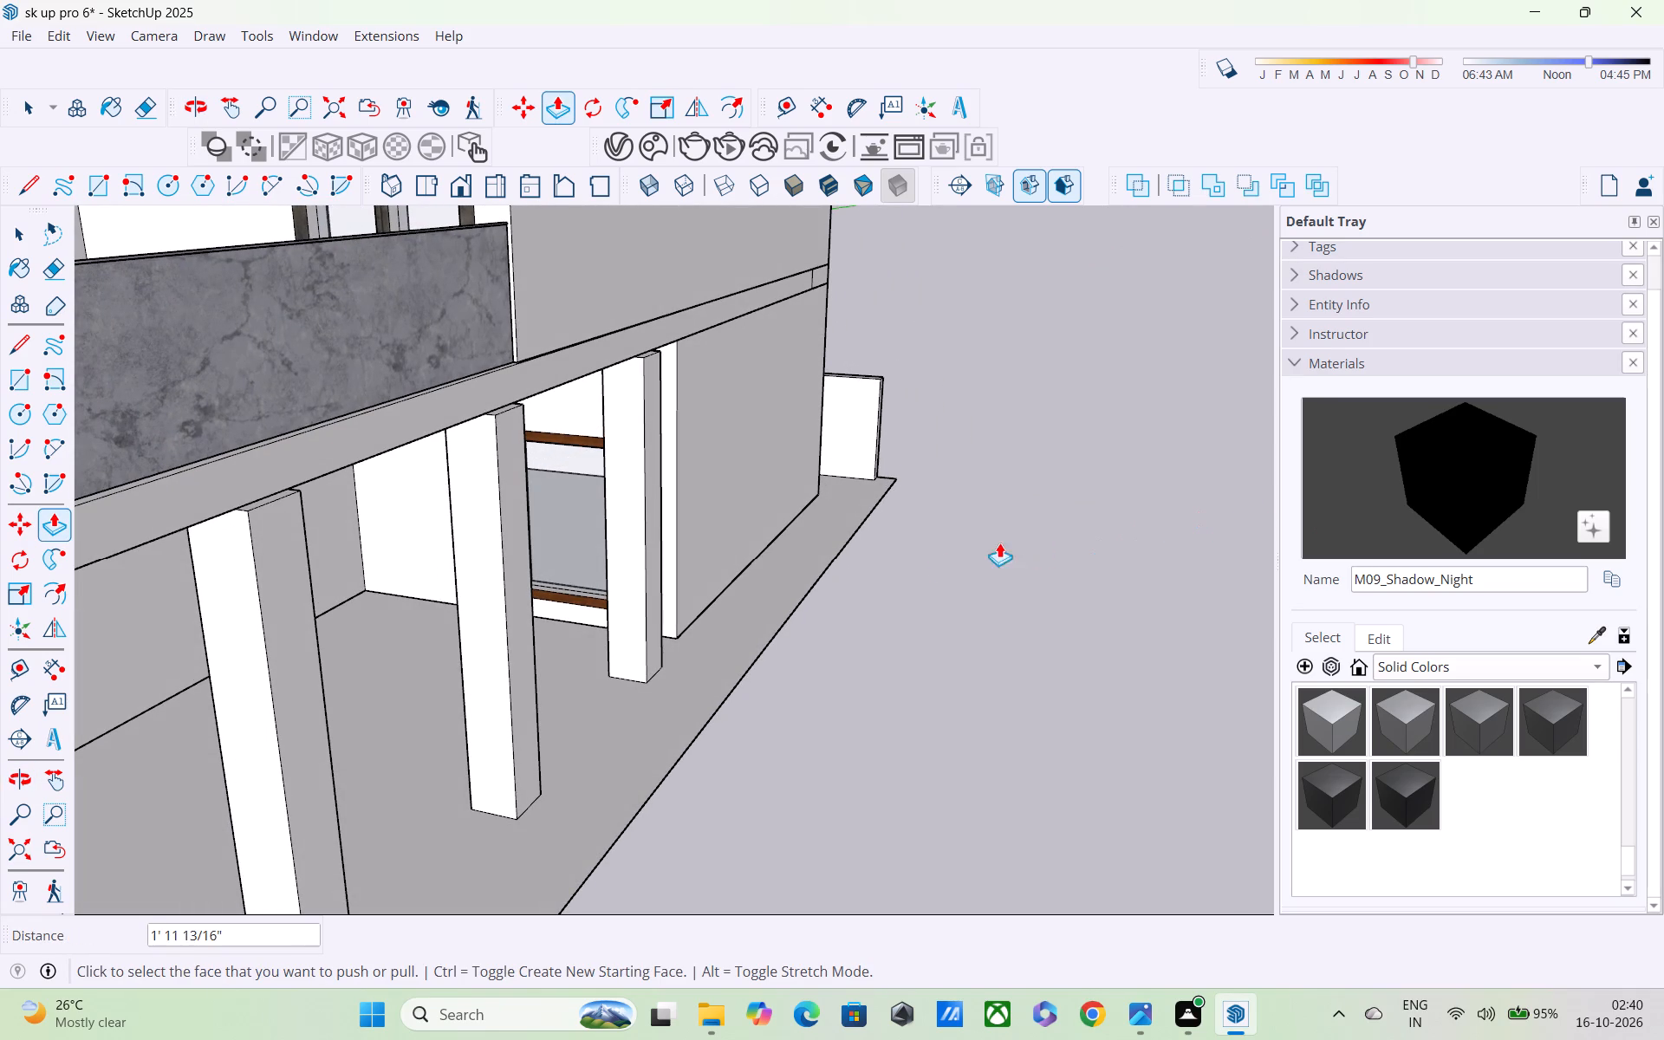
pyautogui.press('l')
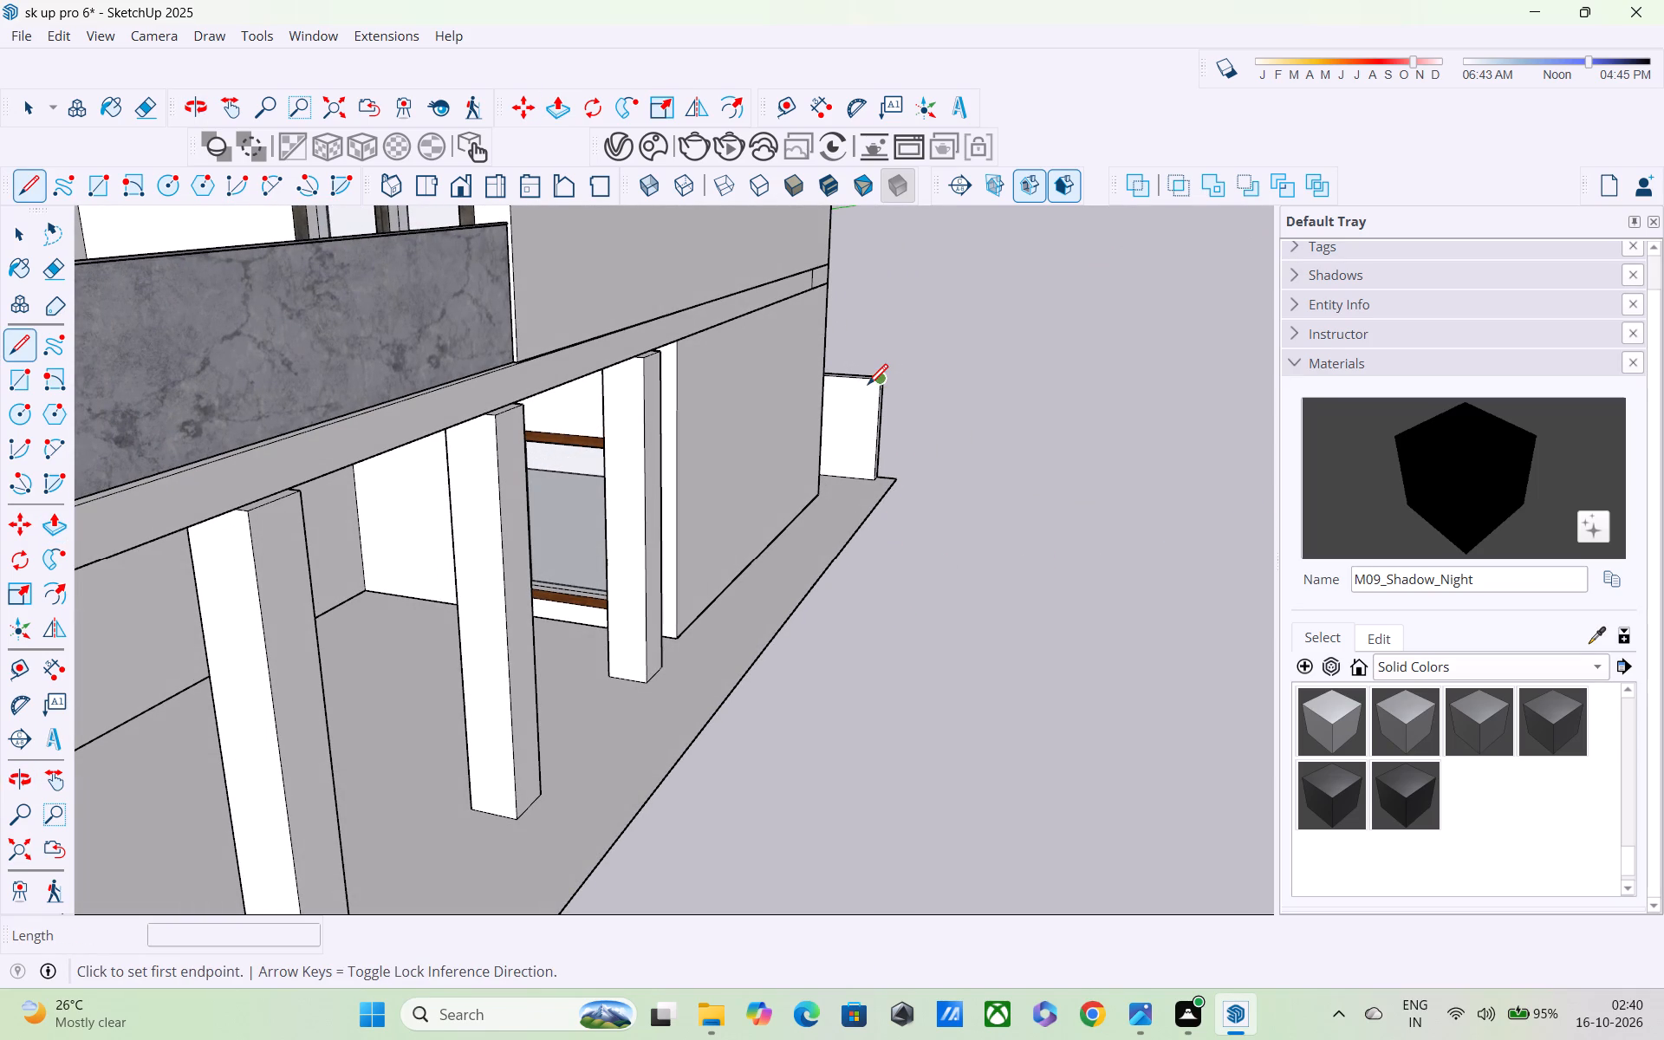
pyautogui.click(866, 383)
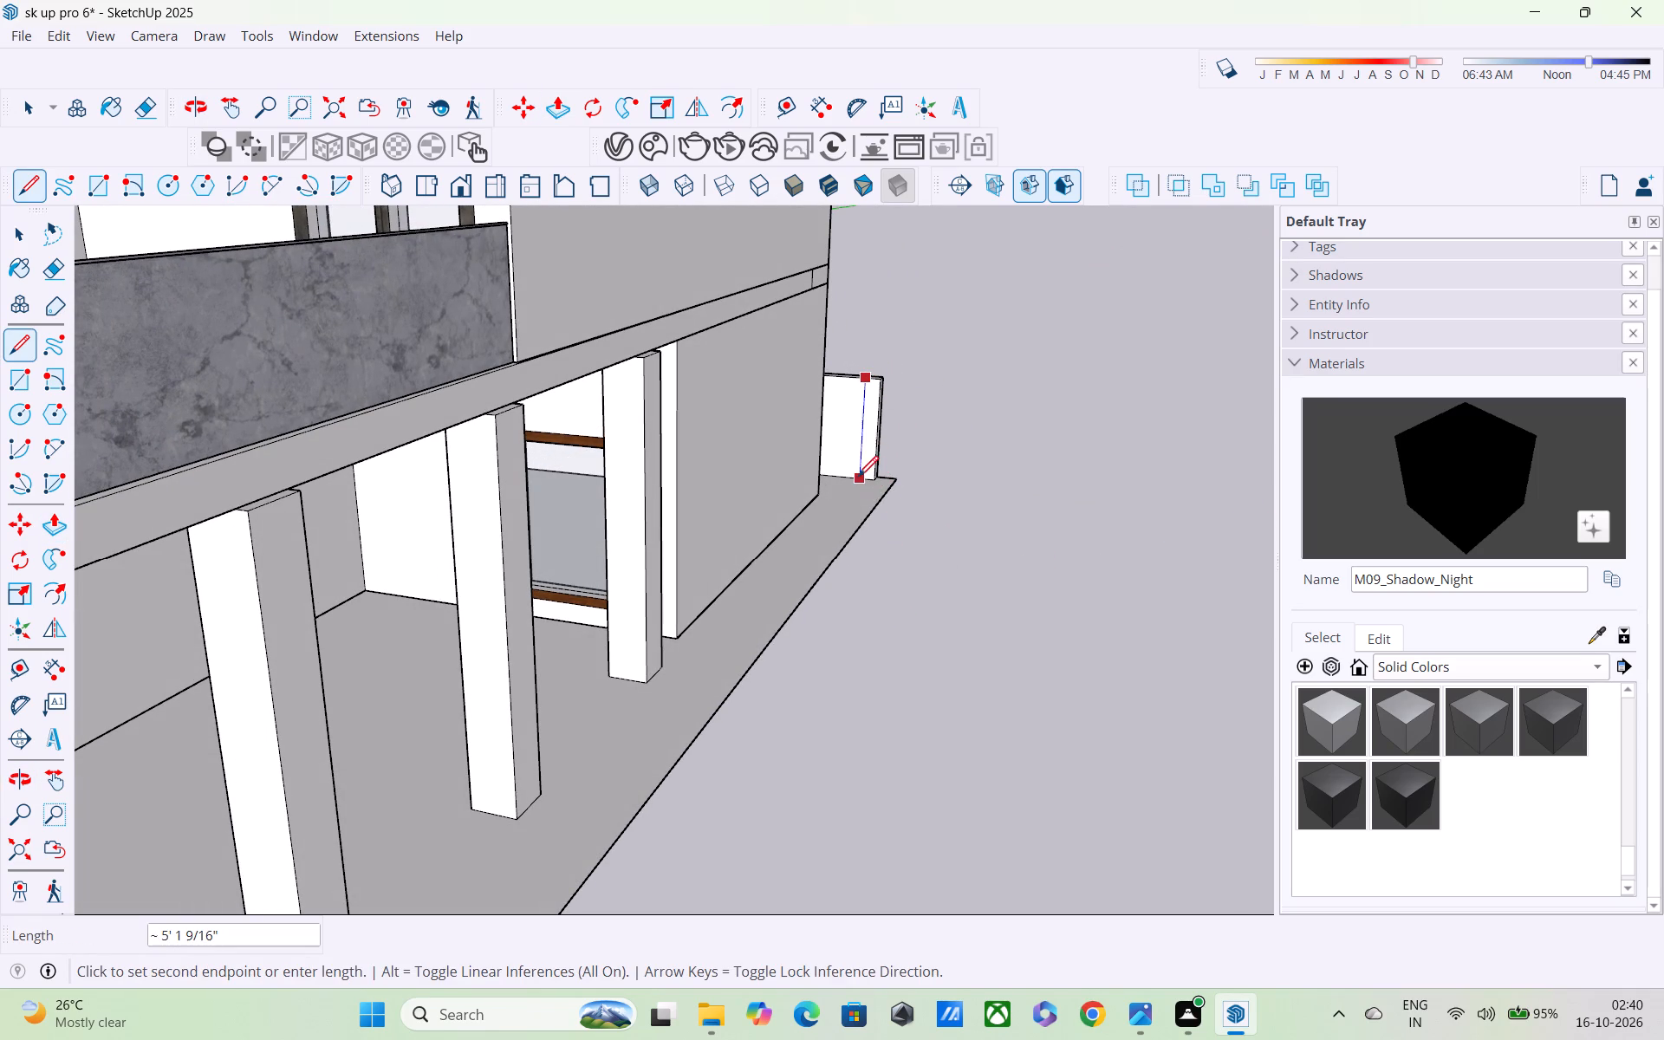
pyautogui.click(856, 477)
# Extrude the marked strip about 51' 8 1/2" forward along the parking side to form the side boundary wall.
pyautogui.press('p')
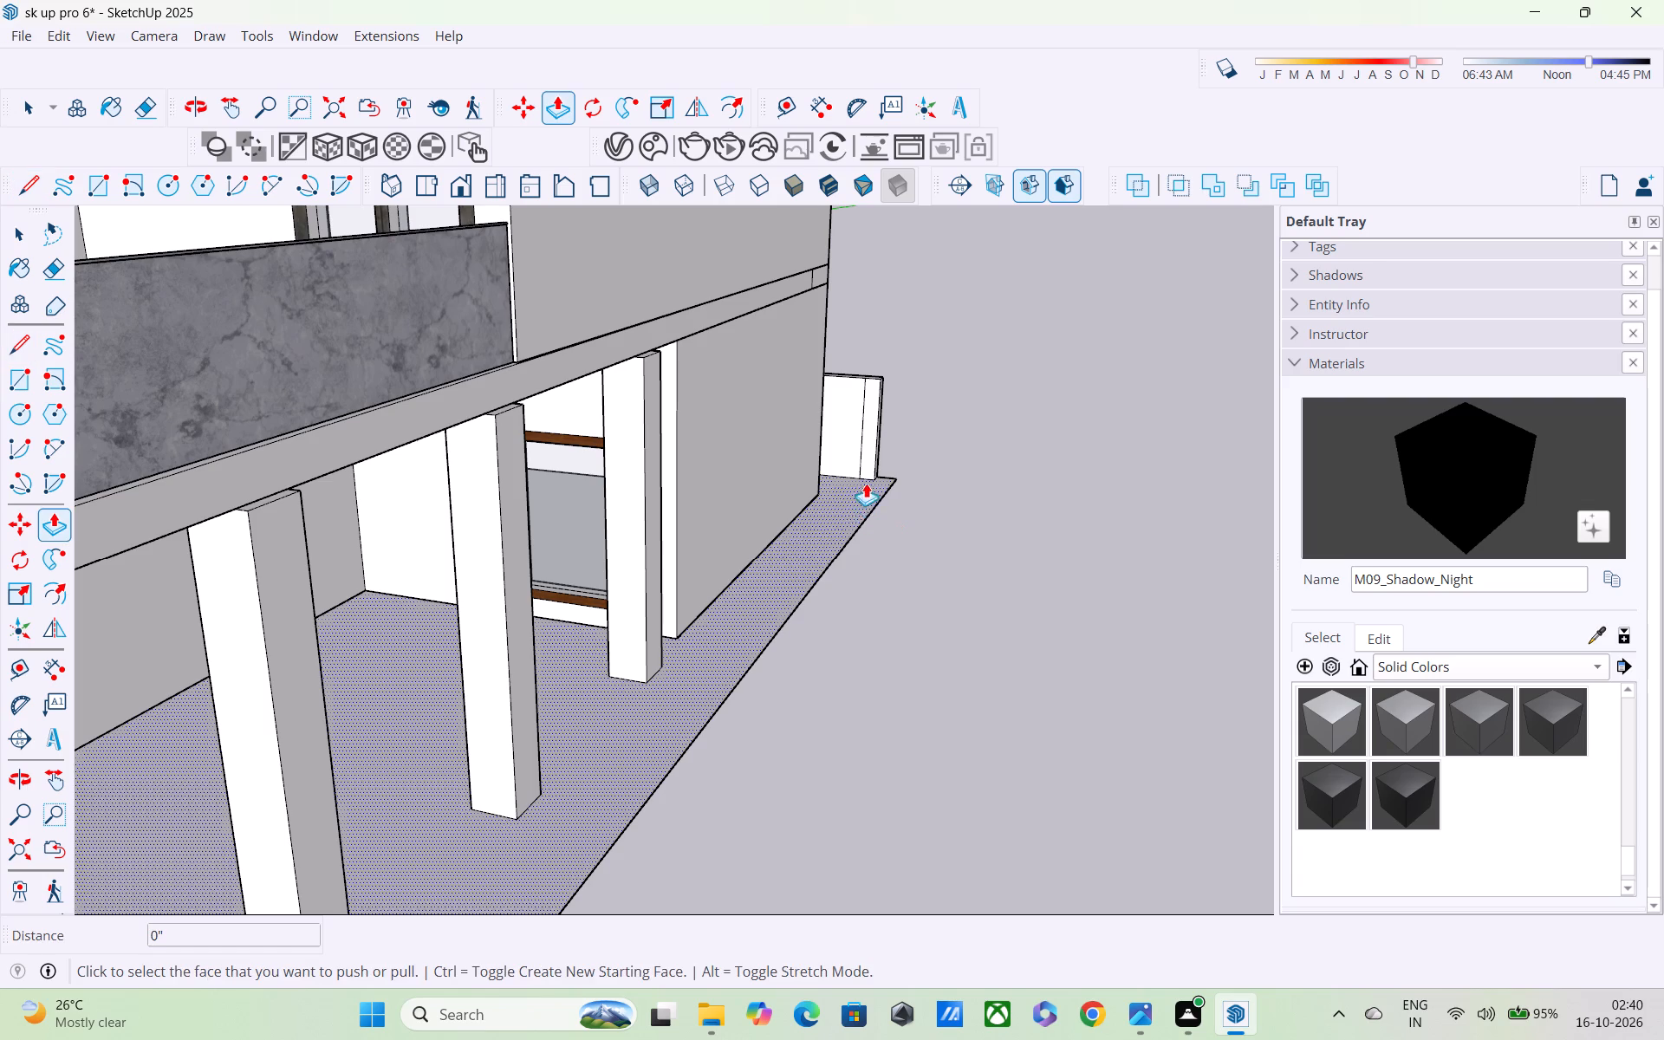
pyautogui.click(866, 433)
pyautogui.scroll(-11, 873, 499)
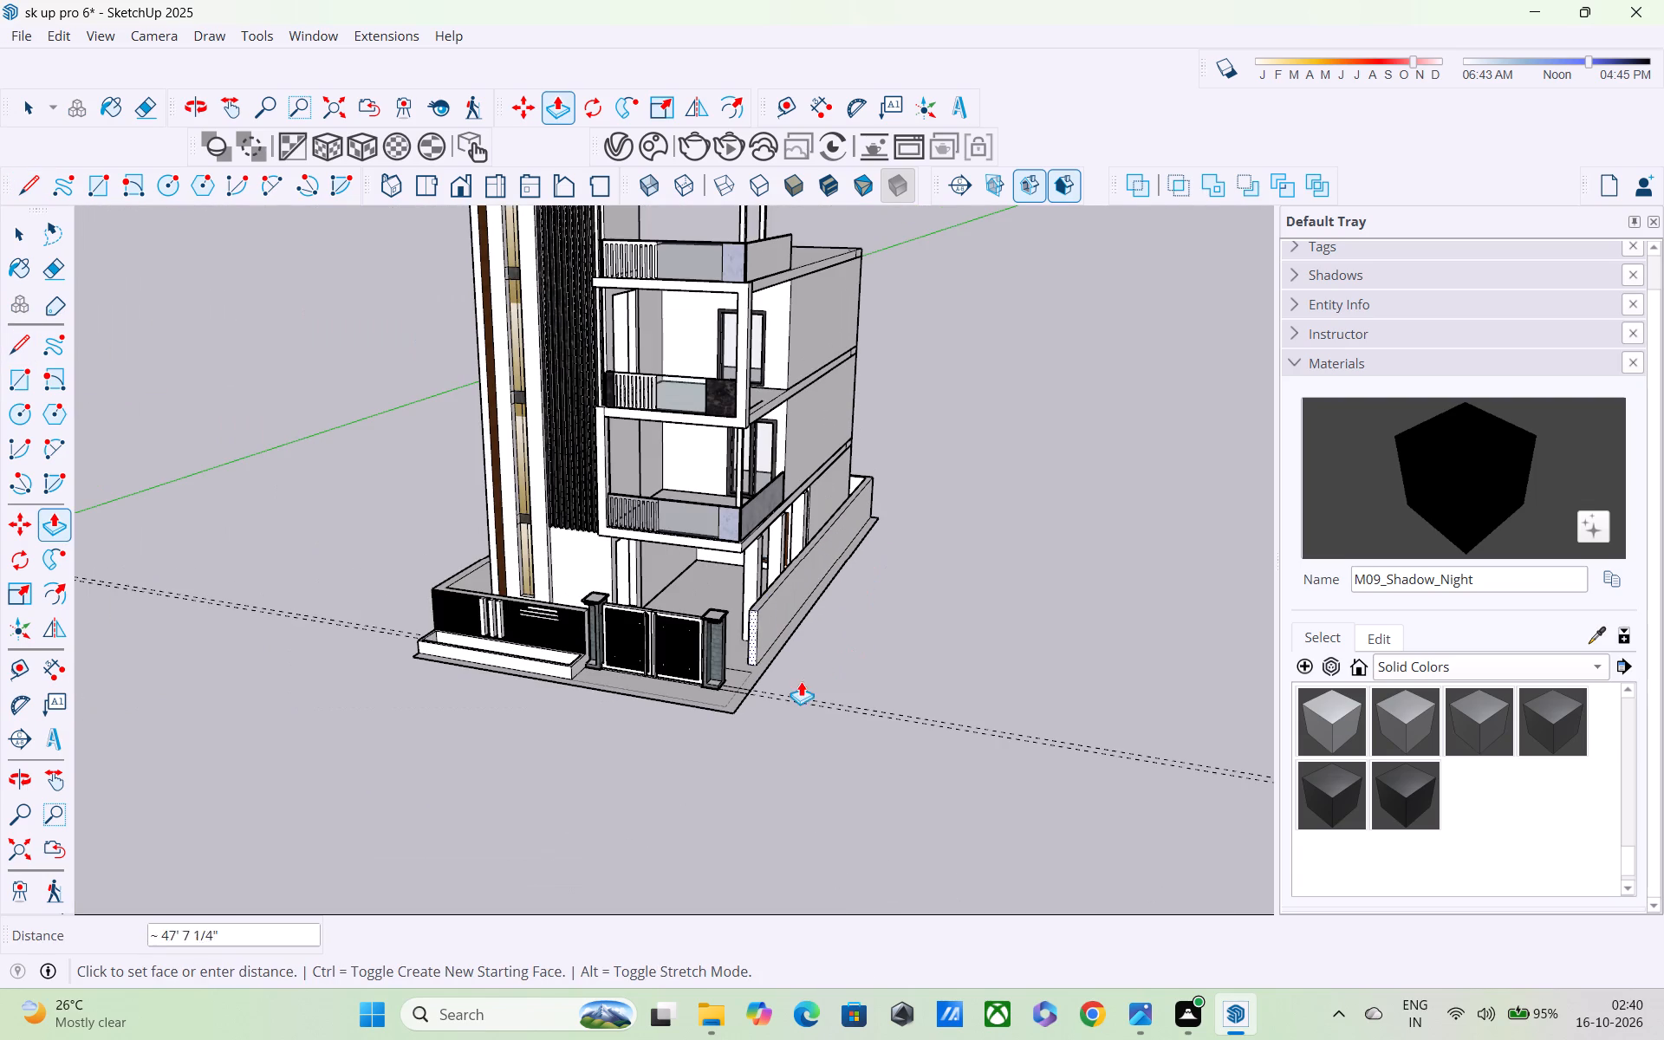
pyautogui.moveTo(770, 699); pyautogui.dragTo(1004, 505, button='middle')
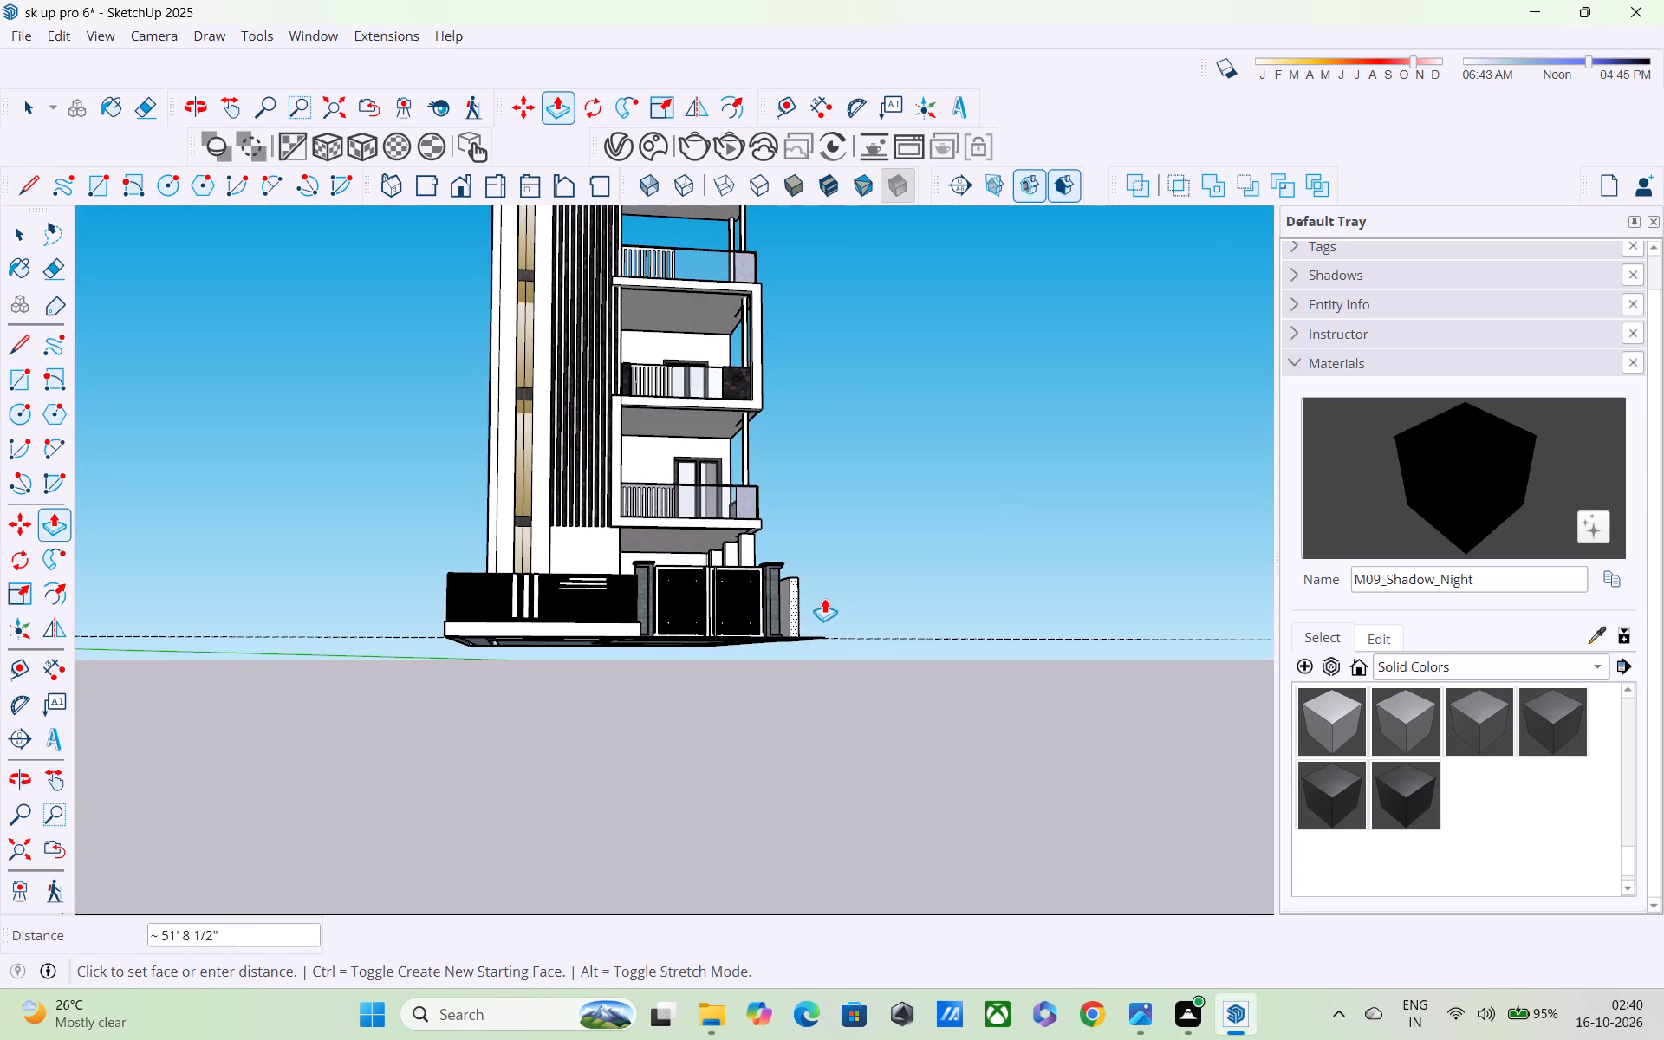
pyautogui.moveTo(809, 598); pyautogui.dragTo(822, 698, button='middle')
pyautogui.scroll(10, 776, 640)
pyautogui.scroll(-1, 792, 600)
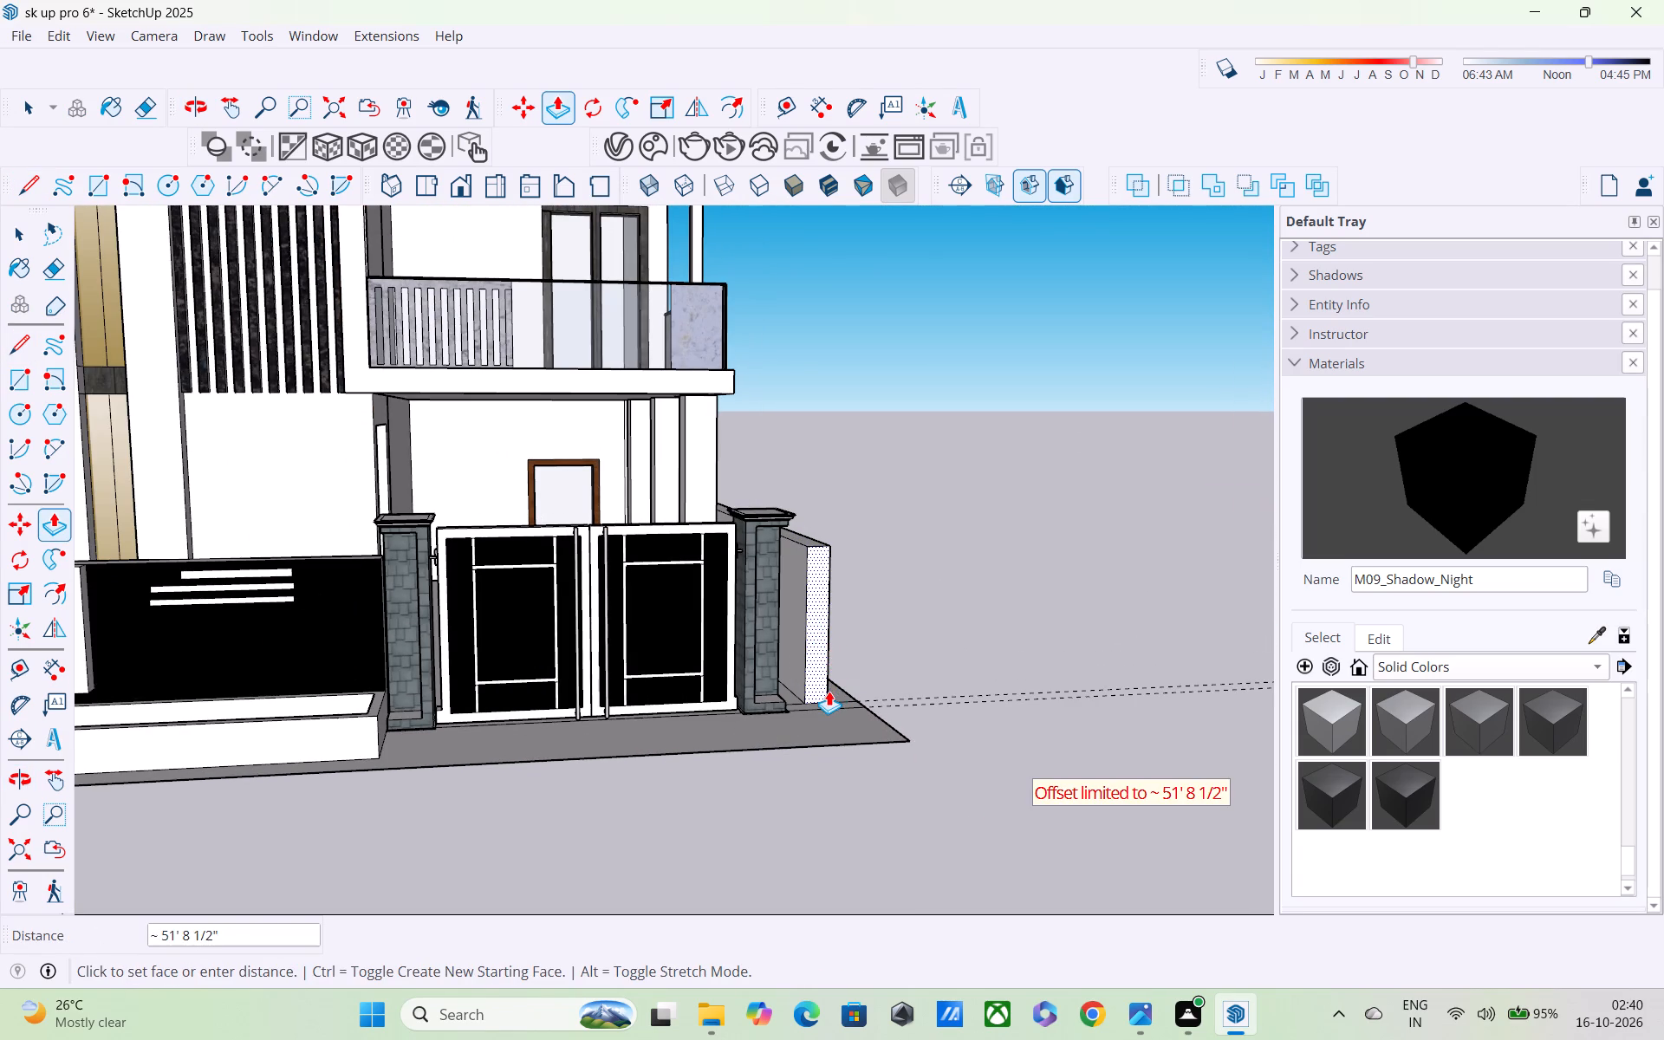
pyautogui.moveTo(829, 692); pyautogui.dragTo(846, 754, button='middle')
pyautogui.click(846, 752)
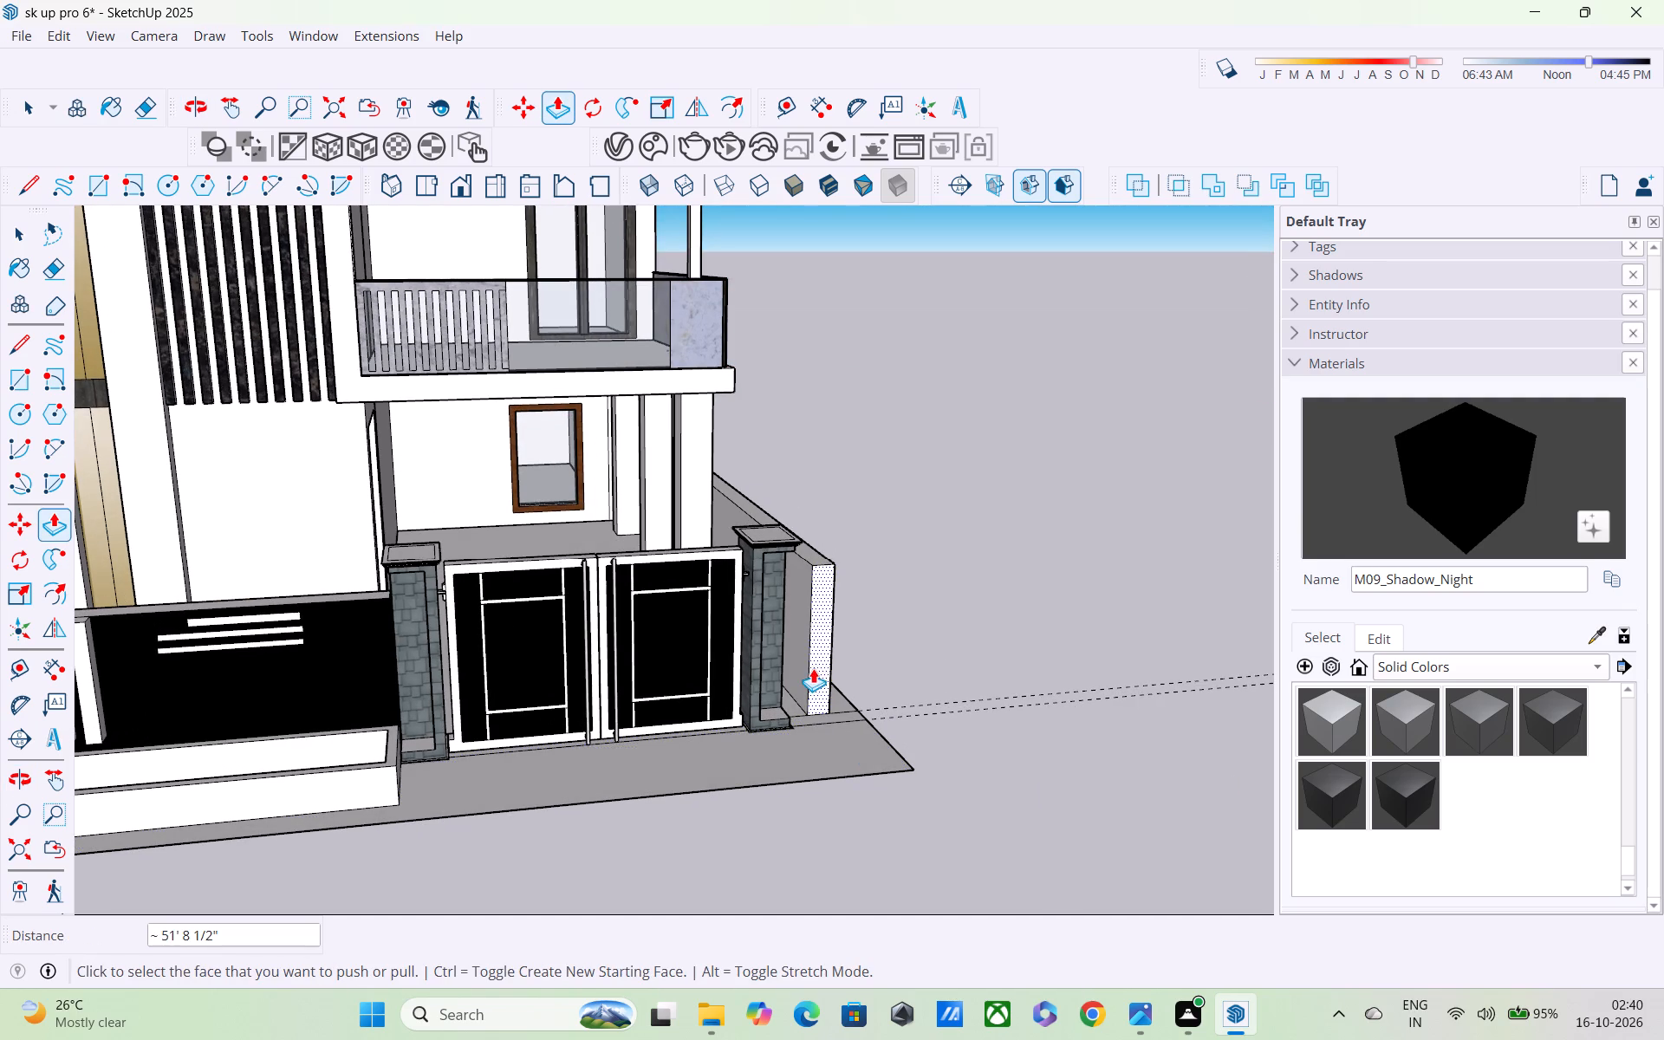
pyautogui.click(821, 669)
pyautogui.click(828, 684)
# Draw a vertical line down the side boundary wall's inner face, about 10 1/8" behind its front end.
pyautogui.scroll(1, 803, 672)
pyautogui.moveTo(803, 672); pyautogui.dragTo(962, 640, button='middle')
pyautogui.scroll(3, 887, 609)
pyautogui.press('l')
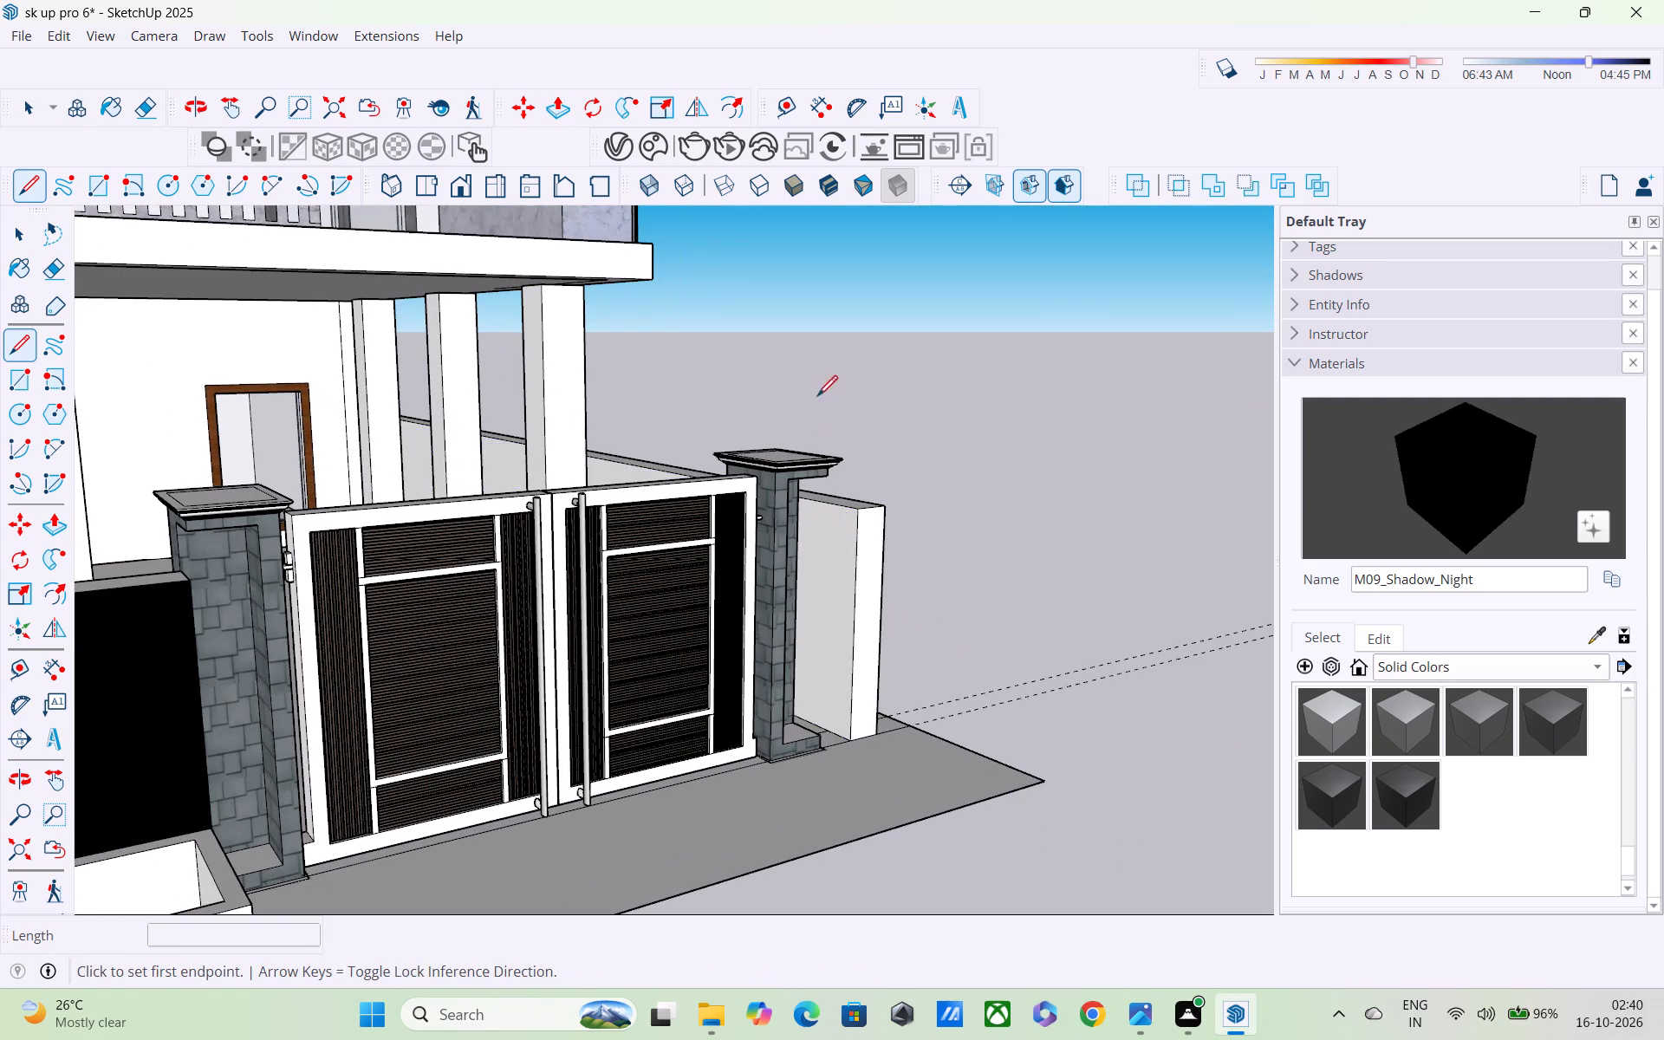
pyautogui.scroll(2, 820, 396)
pyautogui.scroll(3, 880, 553)
pyautogui.click(835, 570)
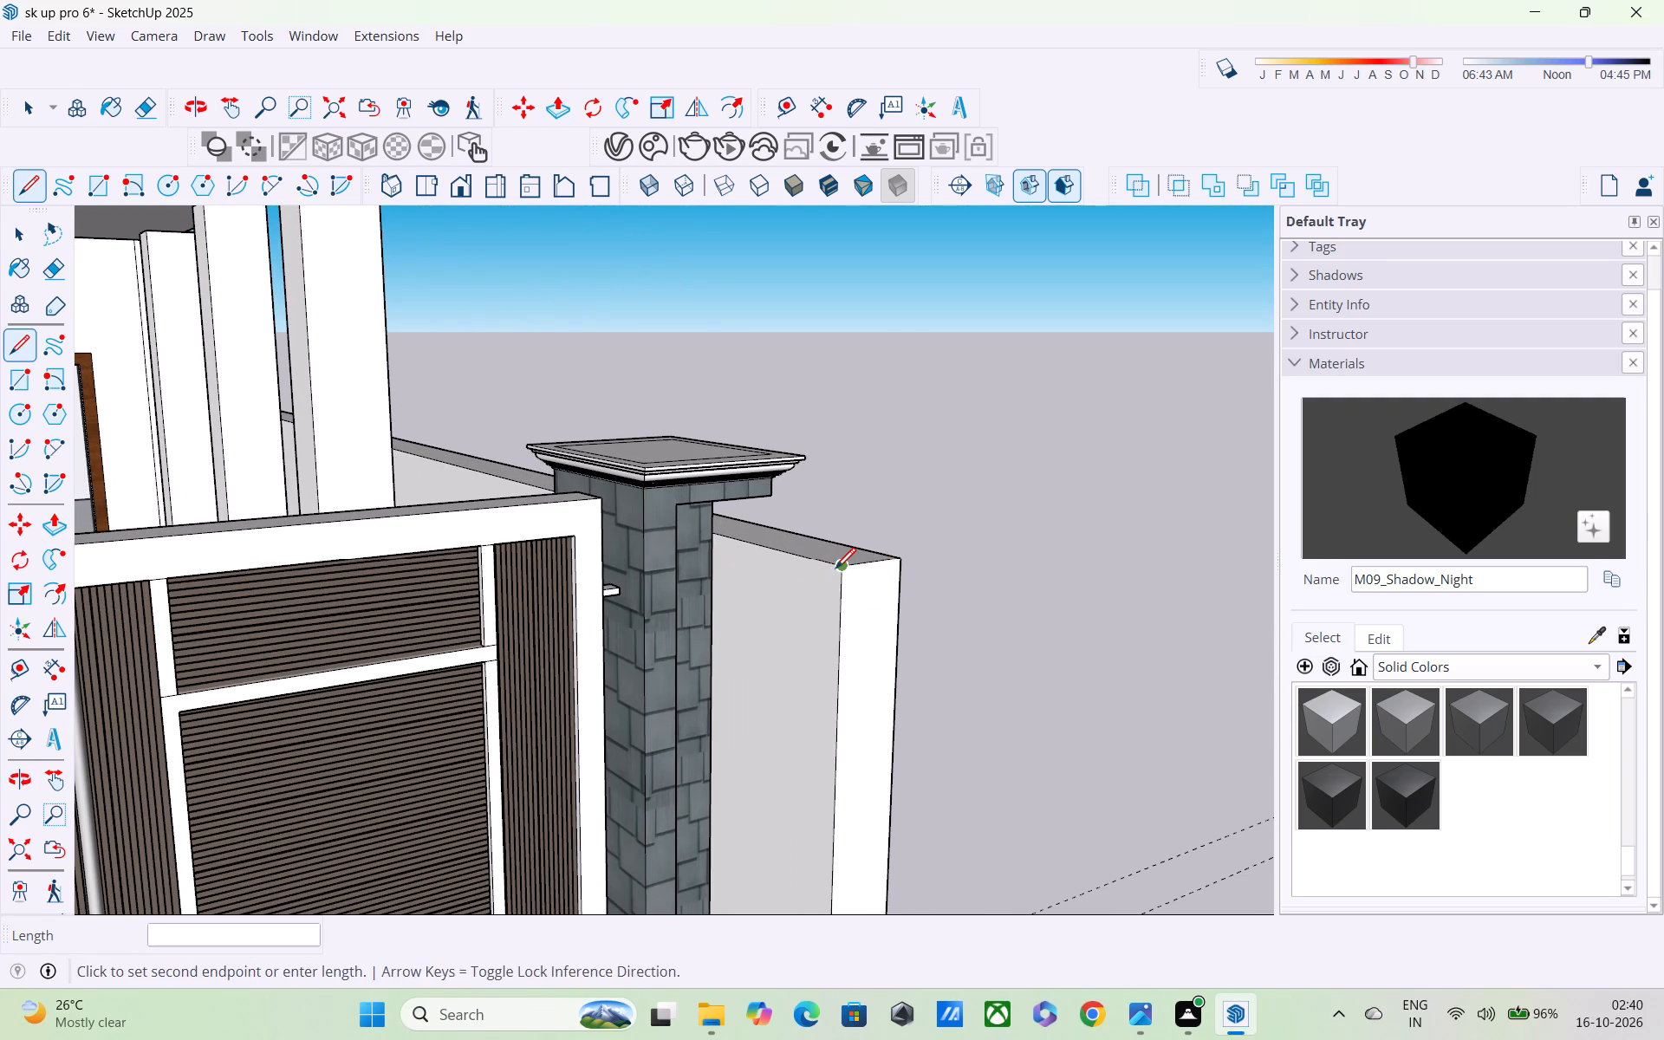
pyautogui.click(788, 553)
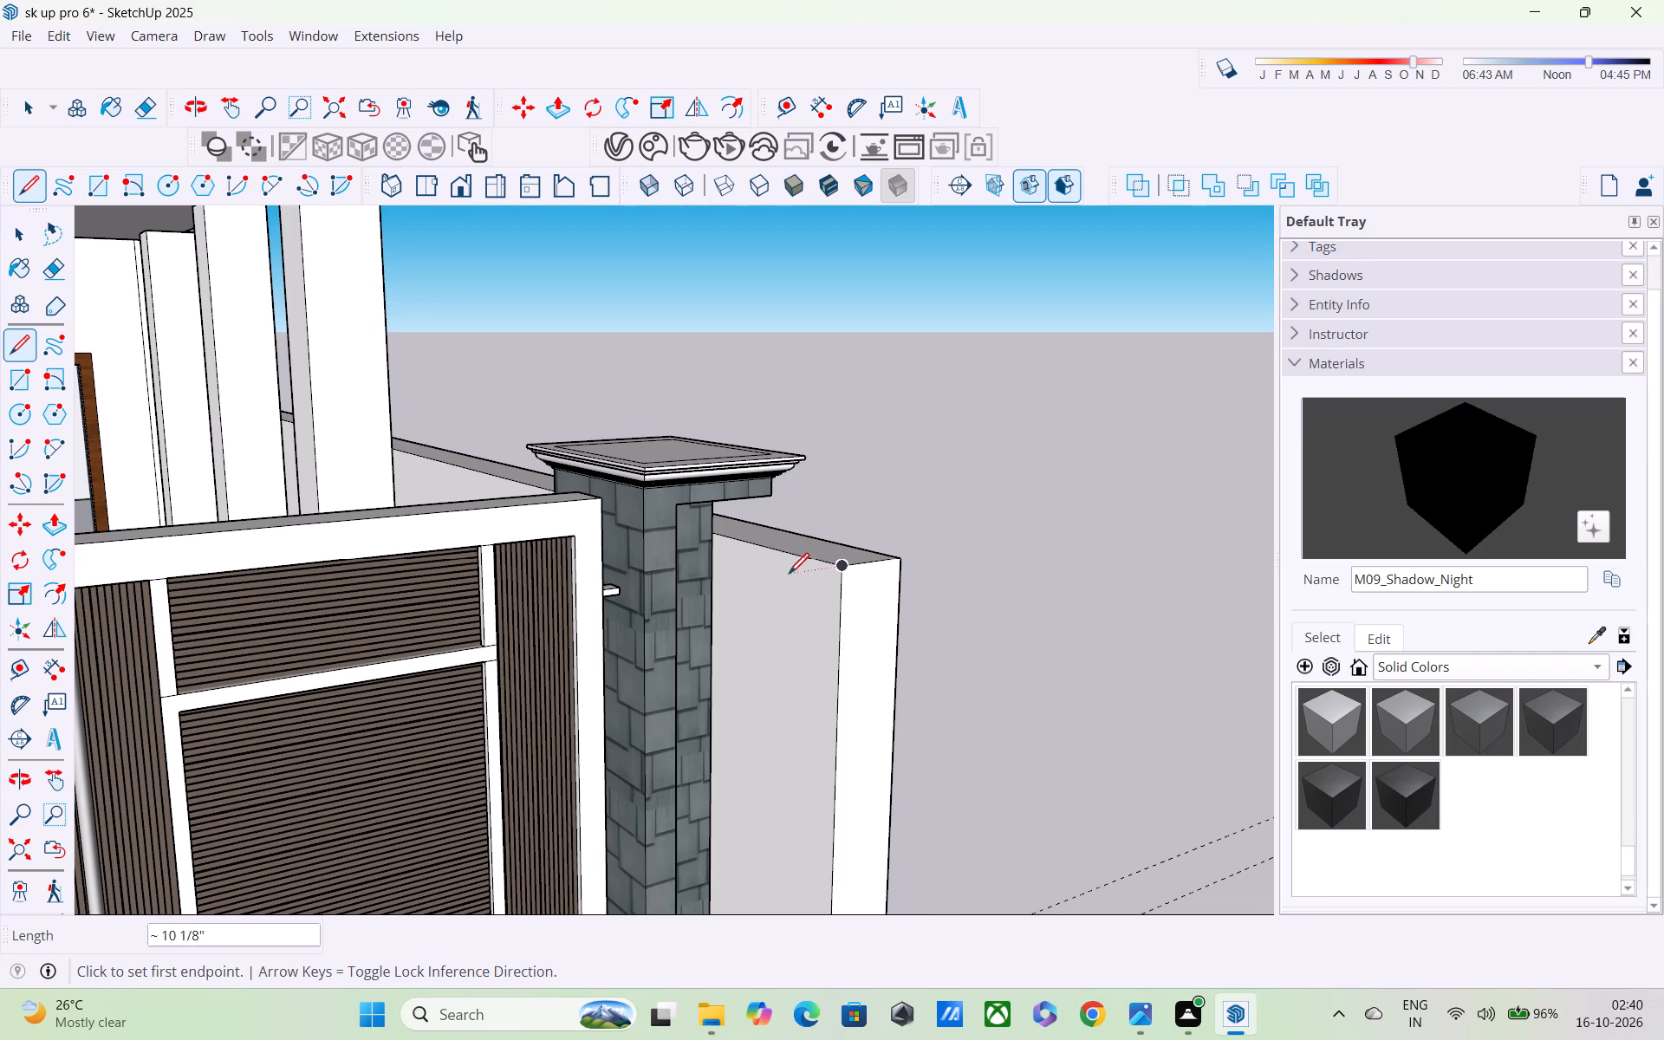
pyautogui.click(787, 554)
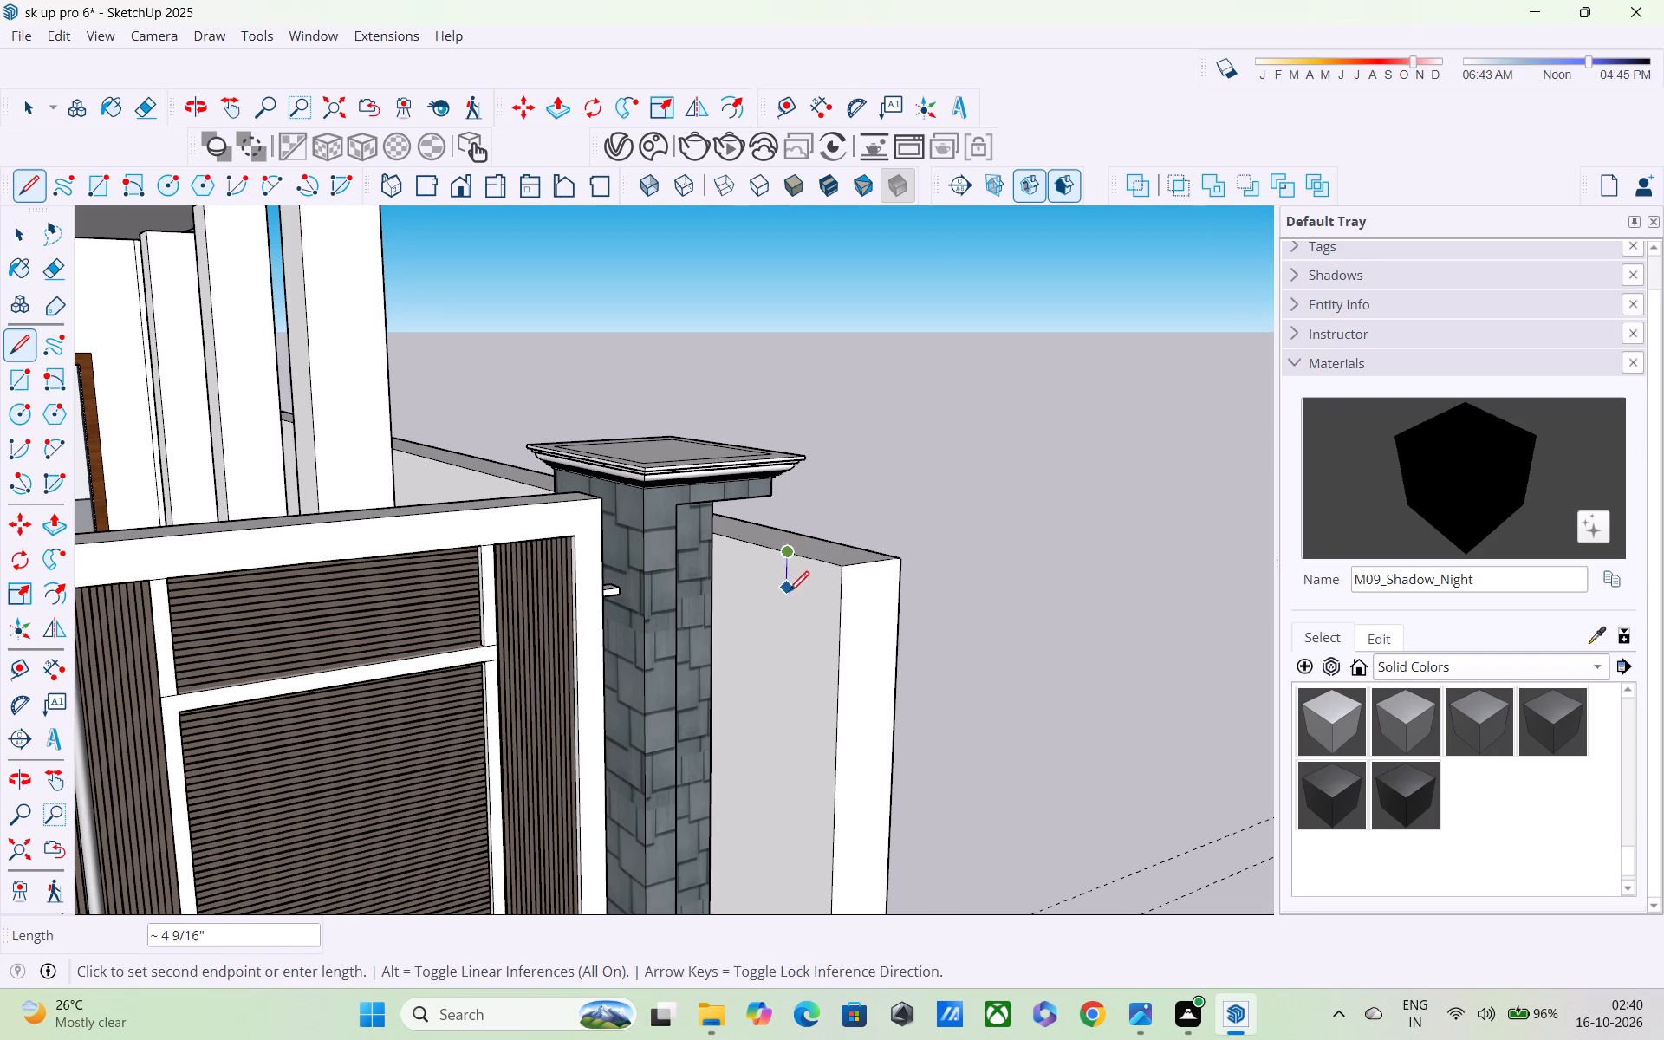
pyautogui.moveTo(791, 607); pyautogui.dragTo(895, 511, button='middle')
pyautogui.scroll(-8, 898, 515)
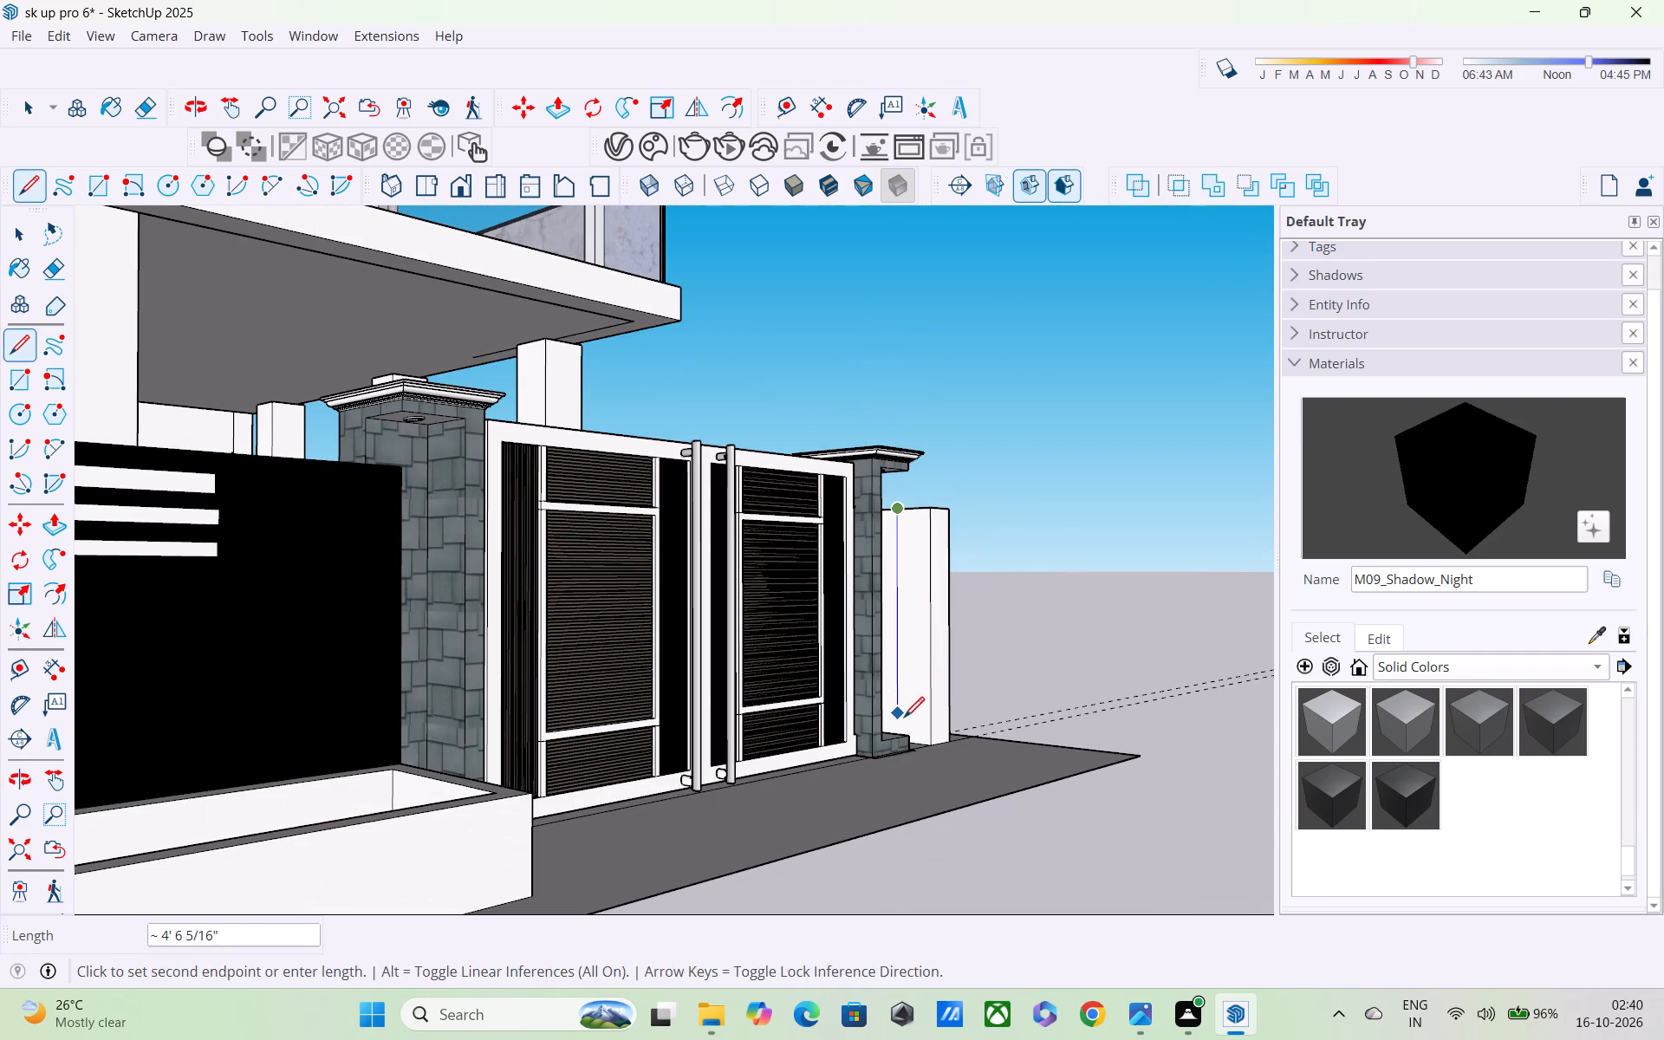
pyautogui.scroll(4, 913, 734)
pyautogui.moveTo(907, 725); pyautogui.dragTo(904, 781, button='middle')
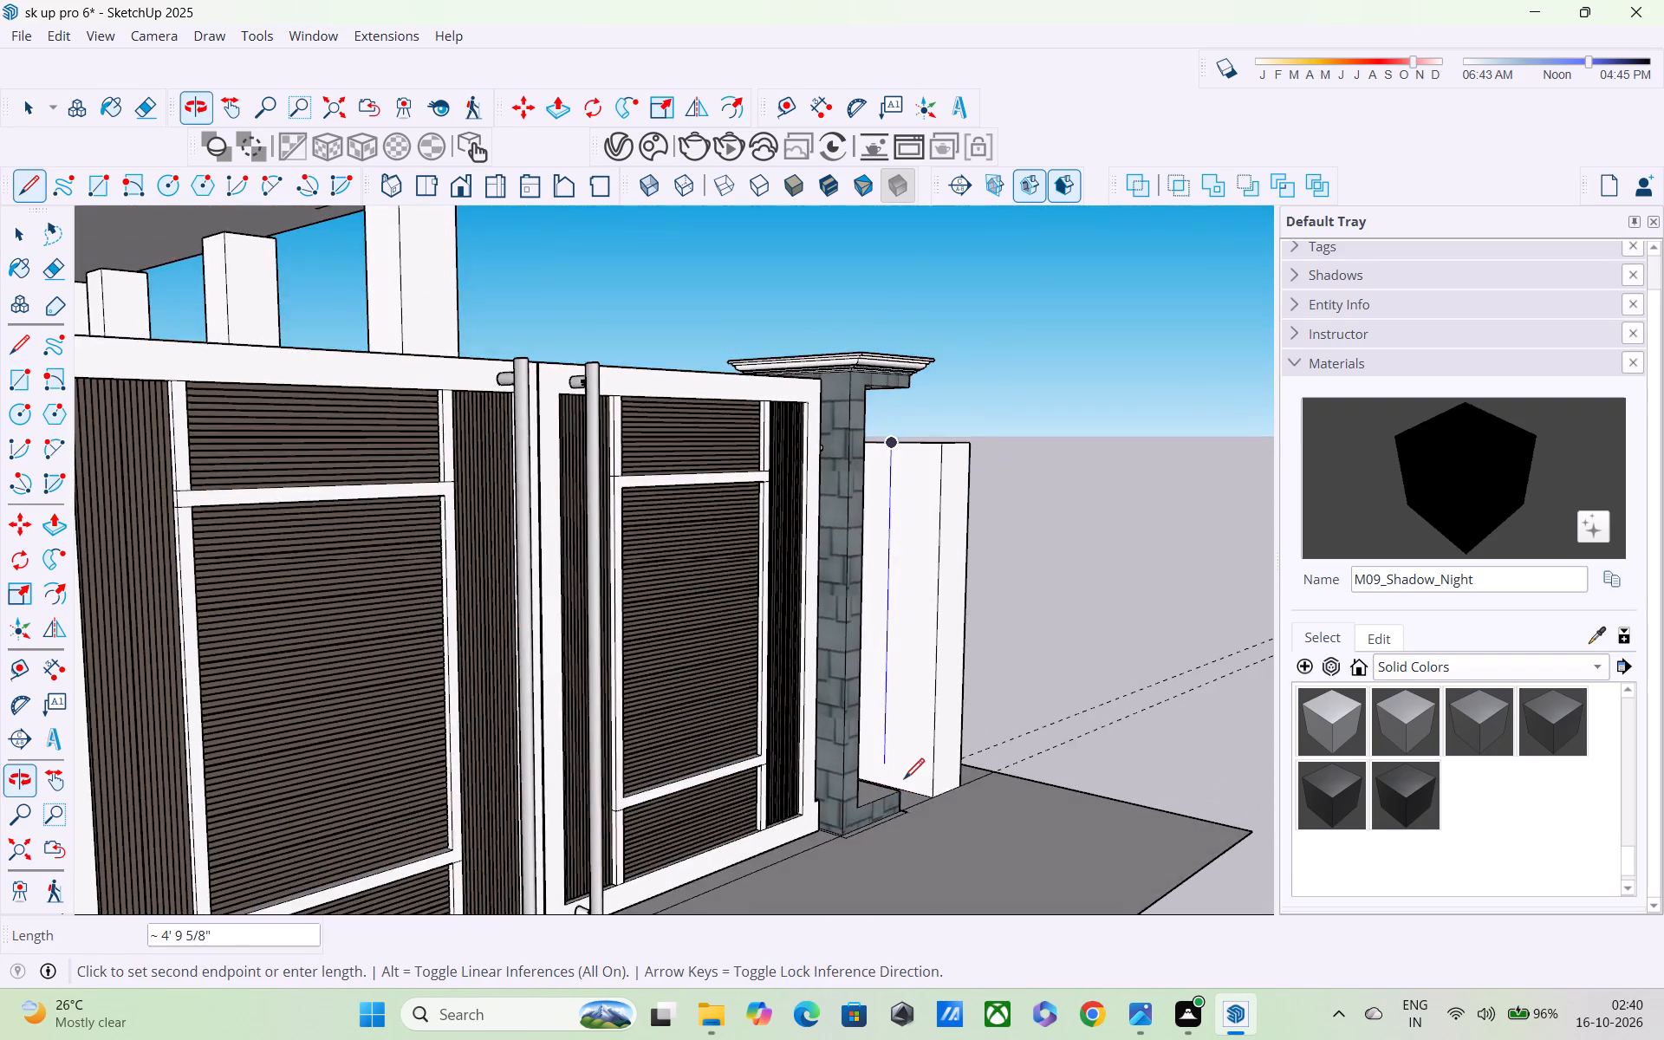
pyautogui.scroll(6, 904, 781)
pyautogui.click(869, 782)
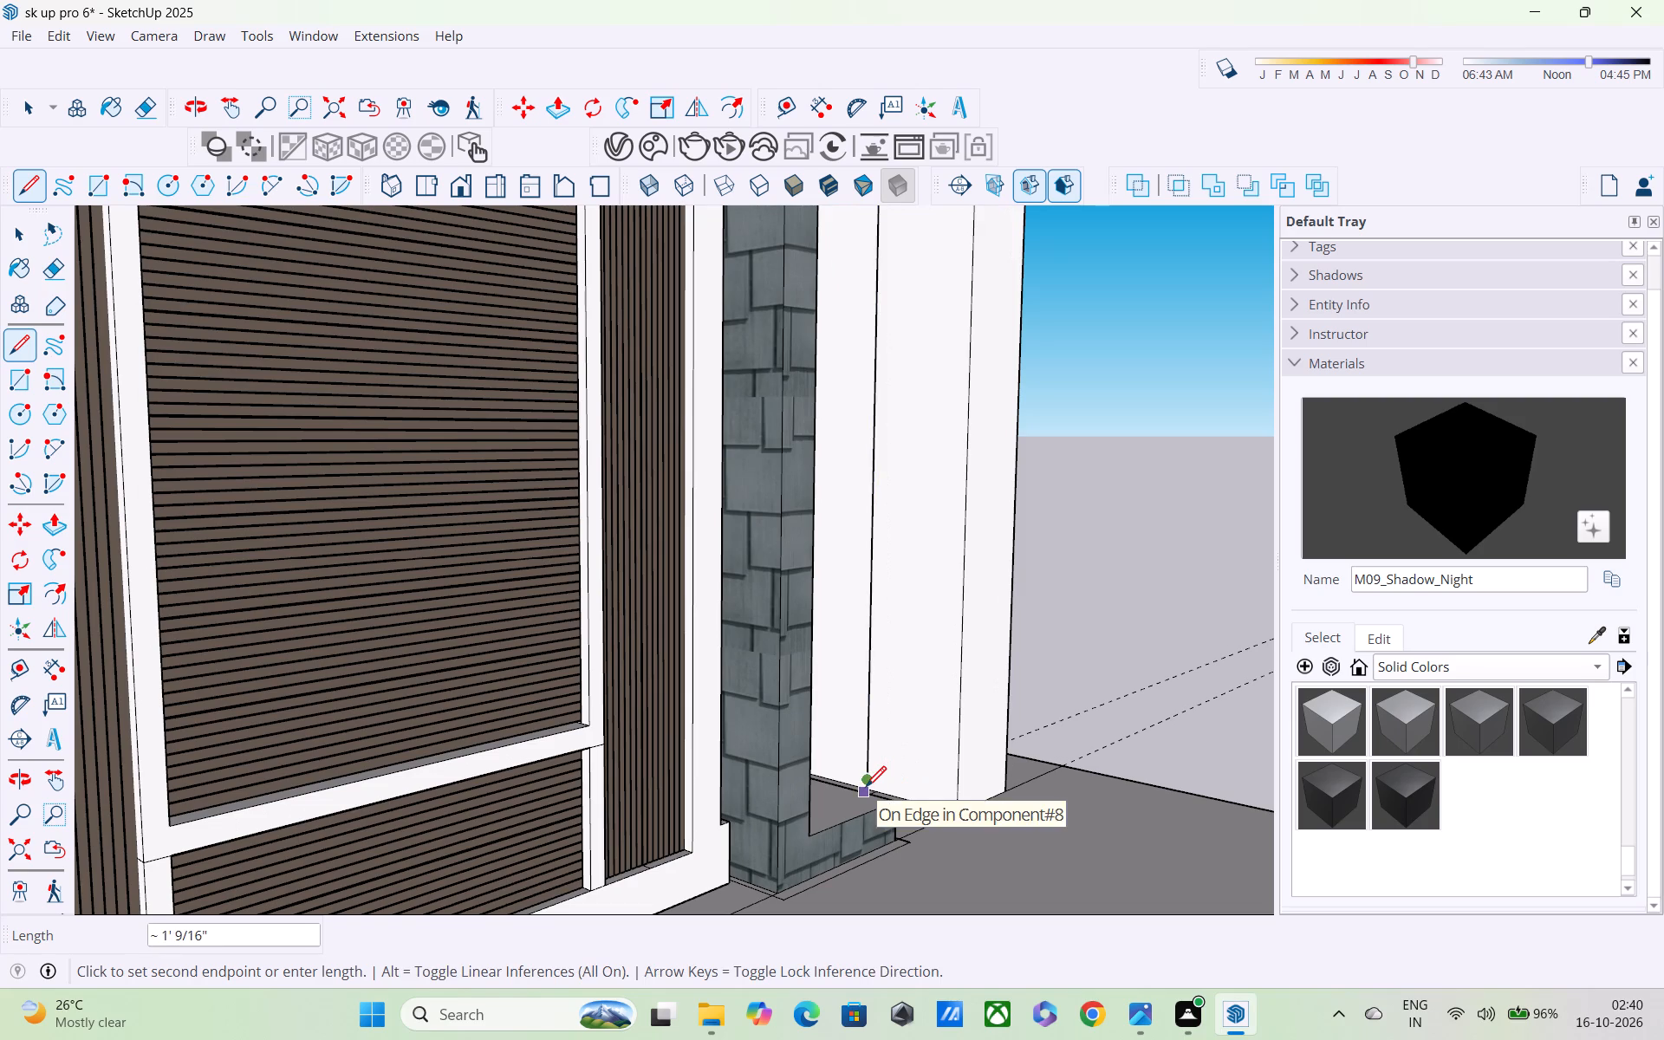
pyautogui.click(864, 795)
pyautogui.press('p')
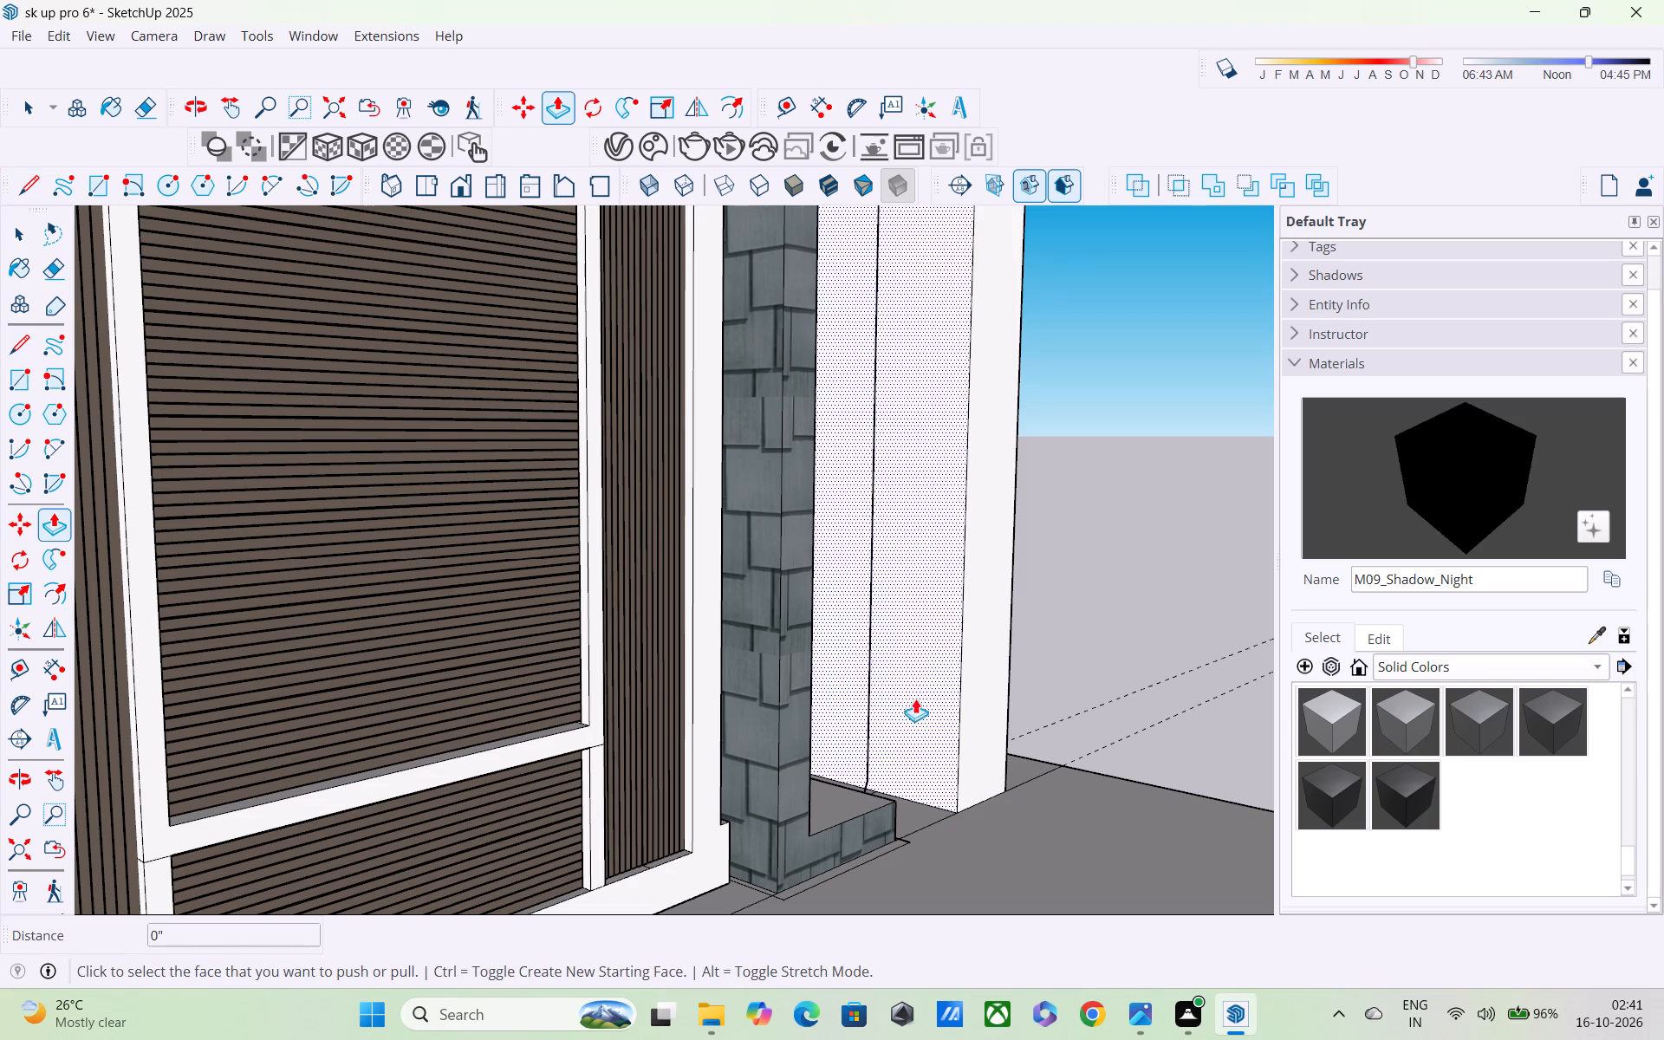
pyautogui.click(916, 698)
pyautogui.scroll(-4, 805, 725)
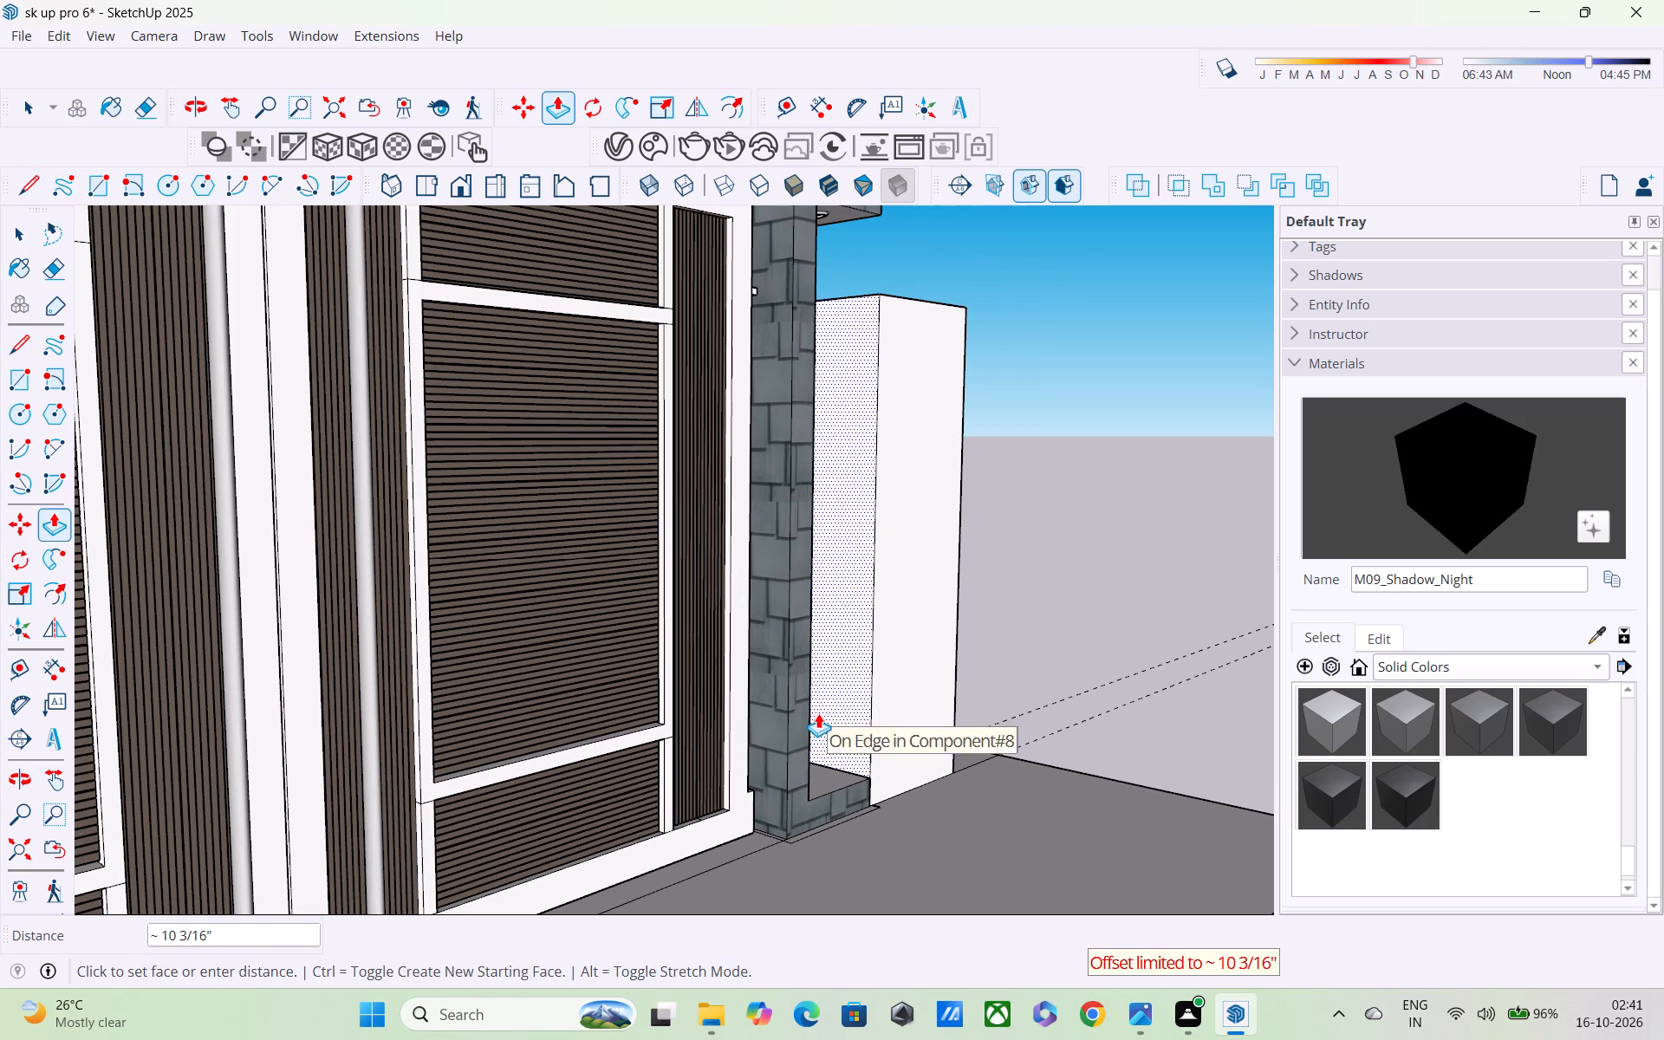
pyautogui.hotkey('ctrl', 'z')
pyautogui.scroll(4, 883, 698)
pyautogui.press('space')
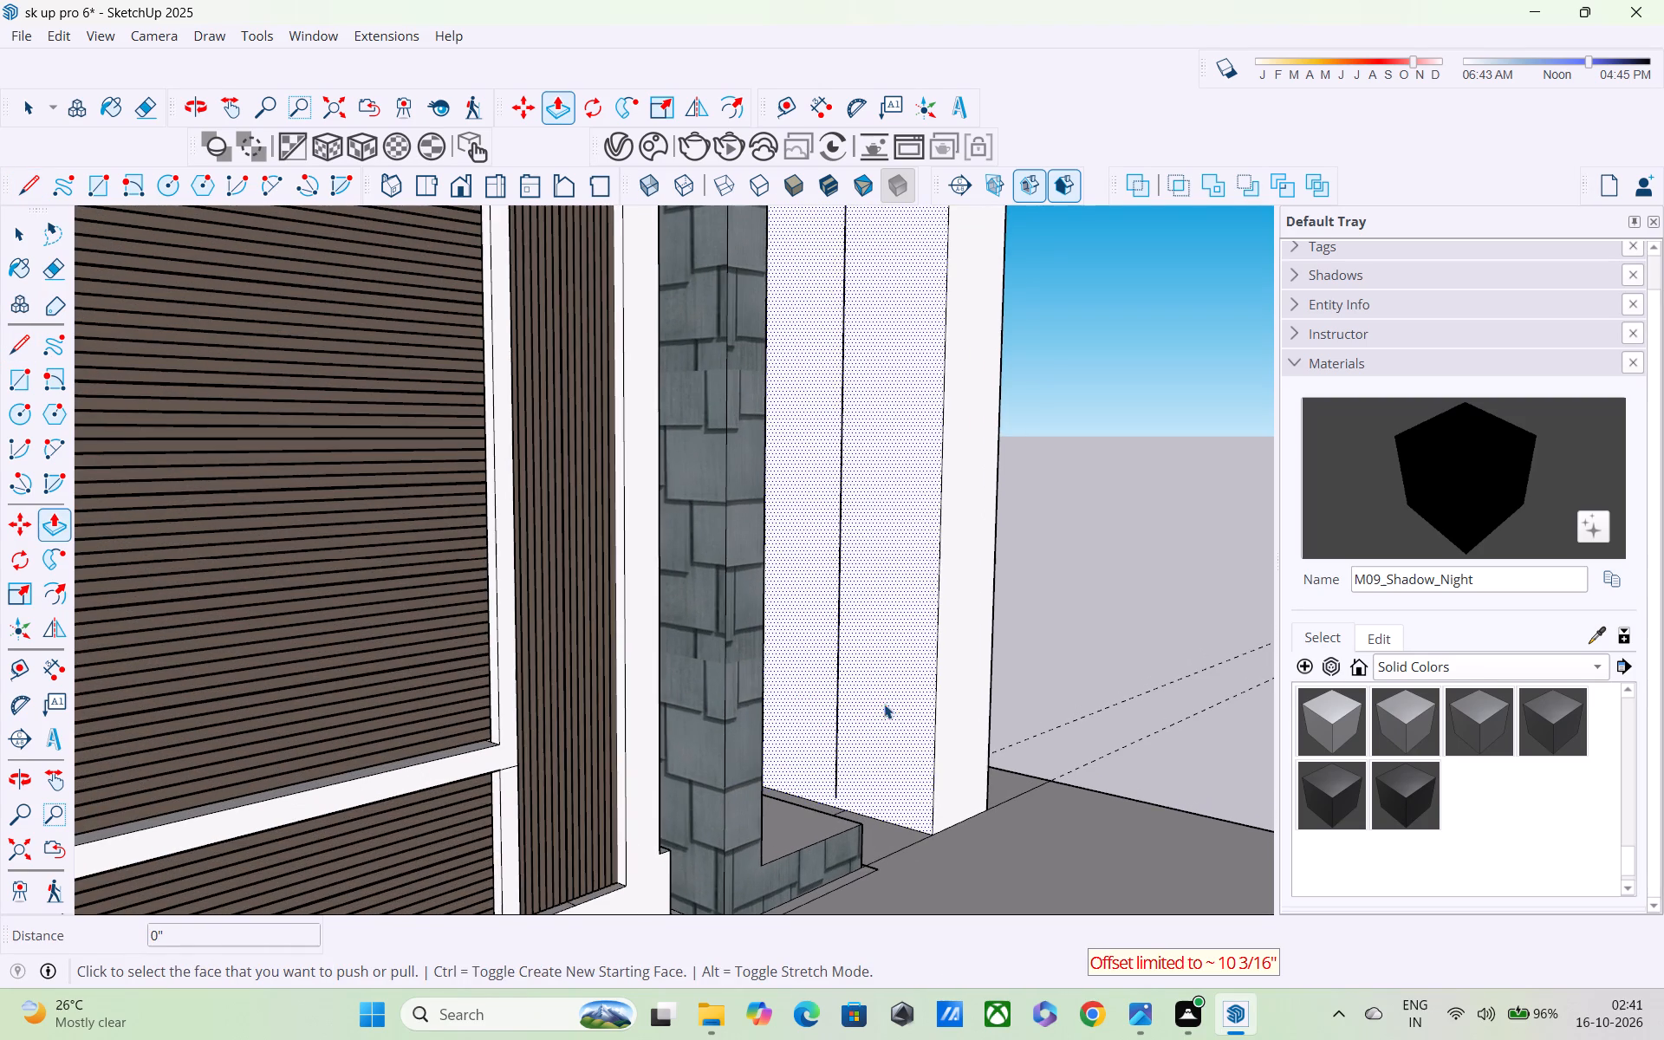
# Extend the vertical line about 7/8" down to the bottom edge of the side wall's inner face.
pyautogui.press('l')
pyautogui.scroll(4, 882, 704)
pyautogui.scroll(1, 834, 825)
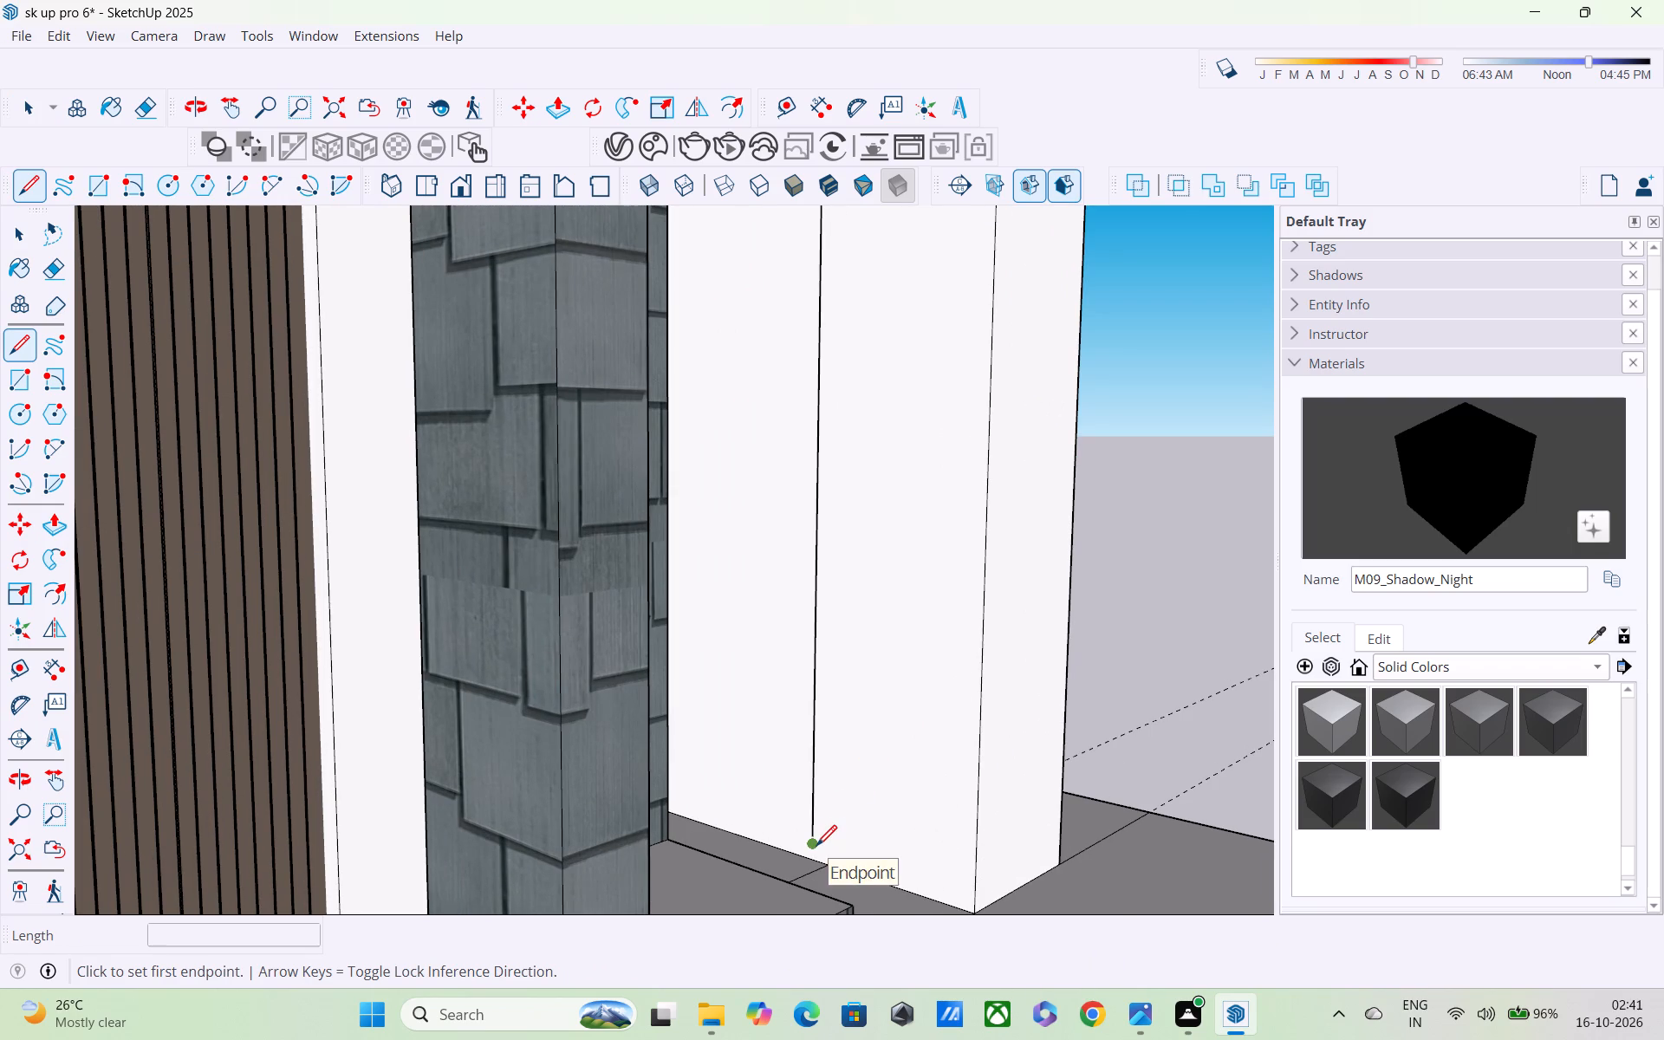
pyautogui.click(816, 848)
pyautogui.click(807, 859)
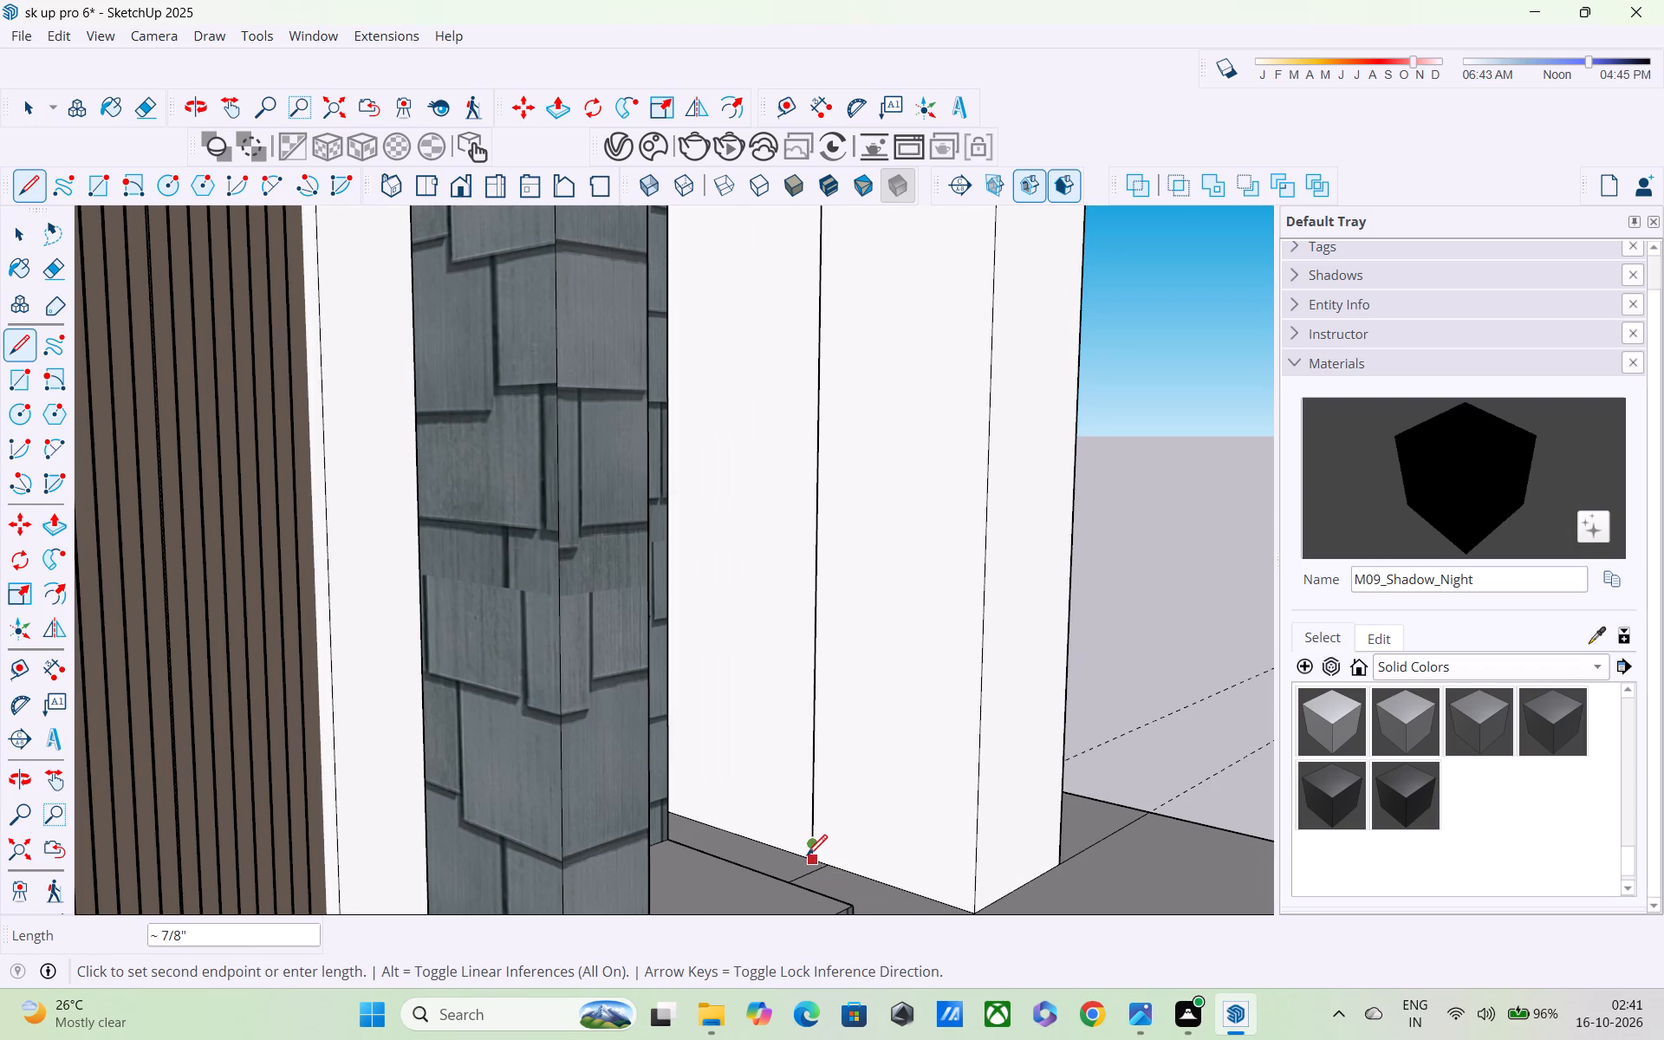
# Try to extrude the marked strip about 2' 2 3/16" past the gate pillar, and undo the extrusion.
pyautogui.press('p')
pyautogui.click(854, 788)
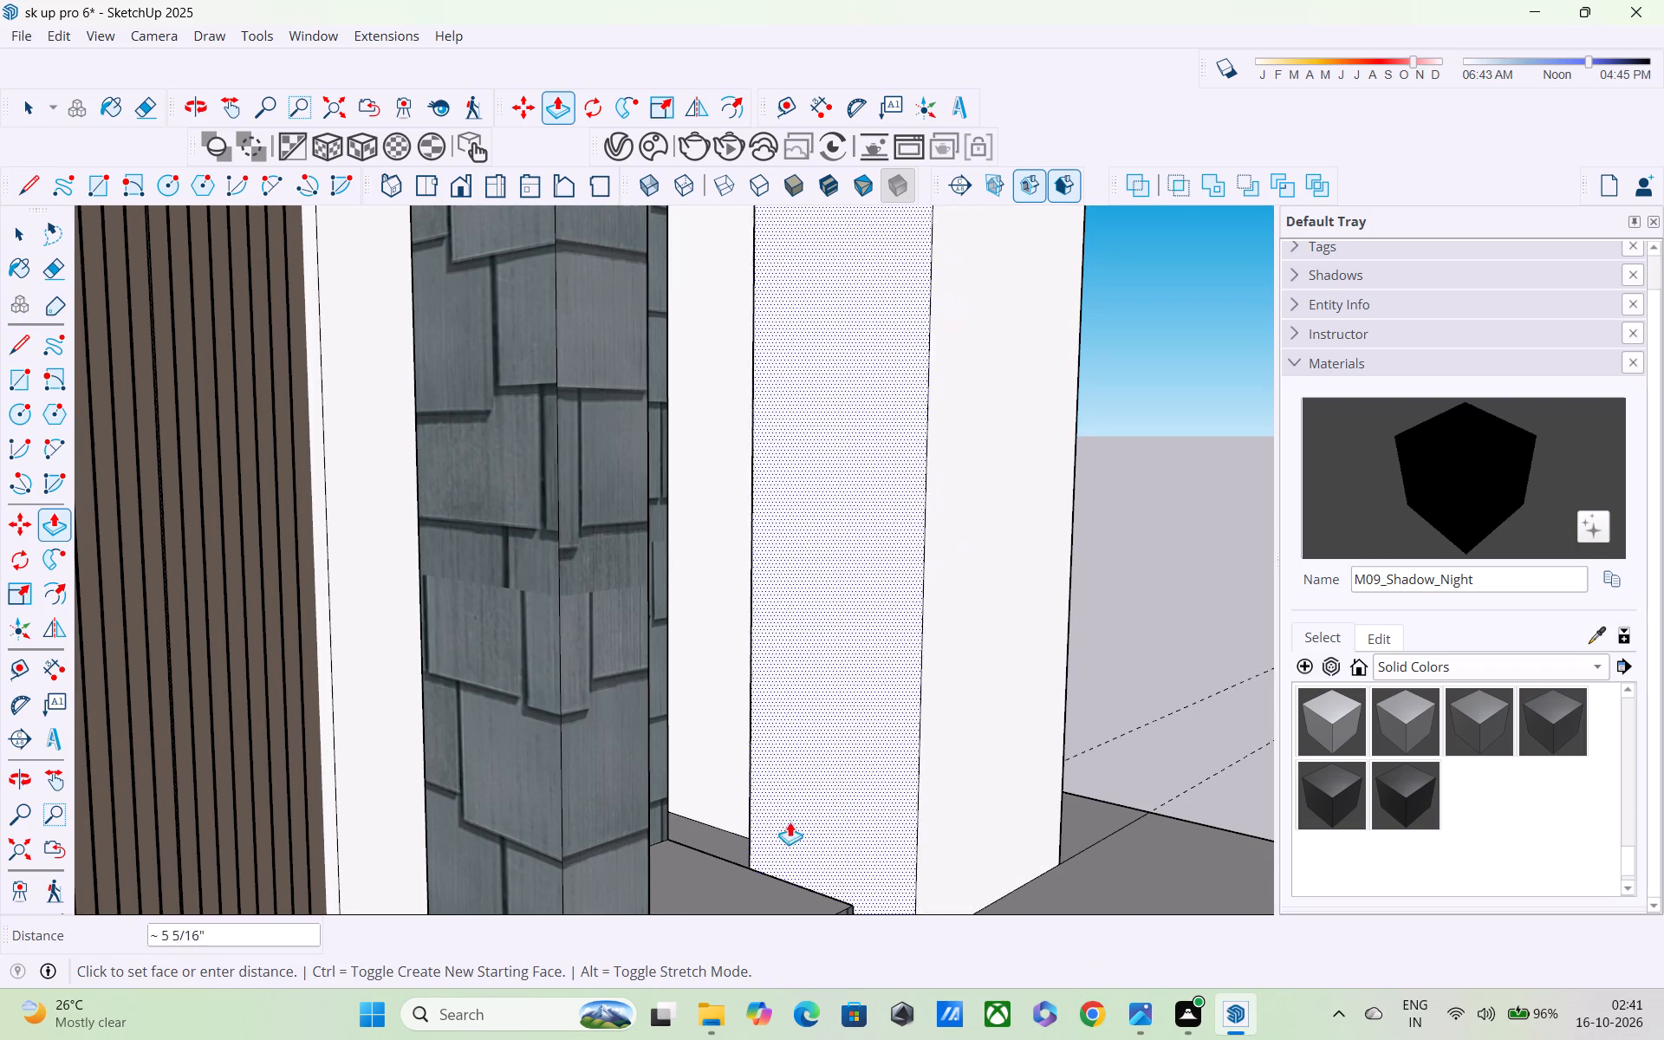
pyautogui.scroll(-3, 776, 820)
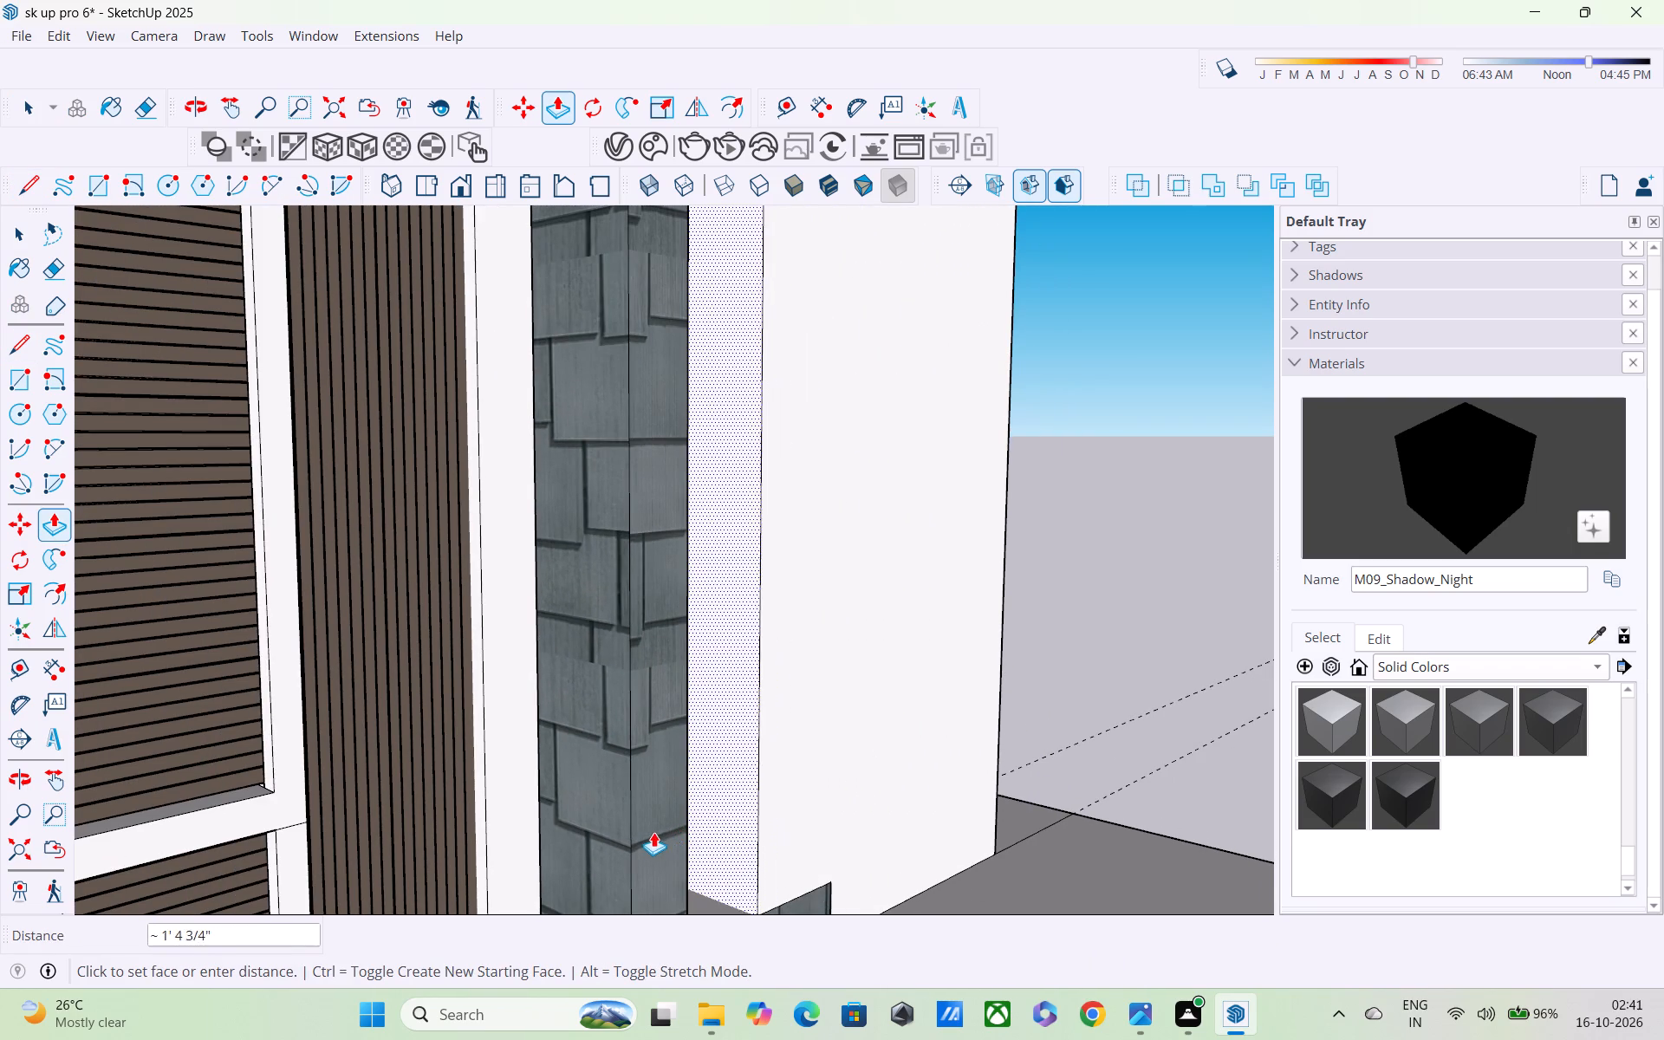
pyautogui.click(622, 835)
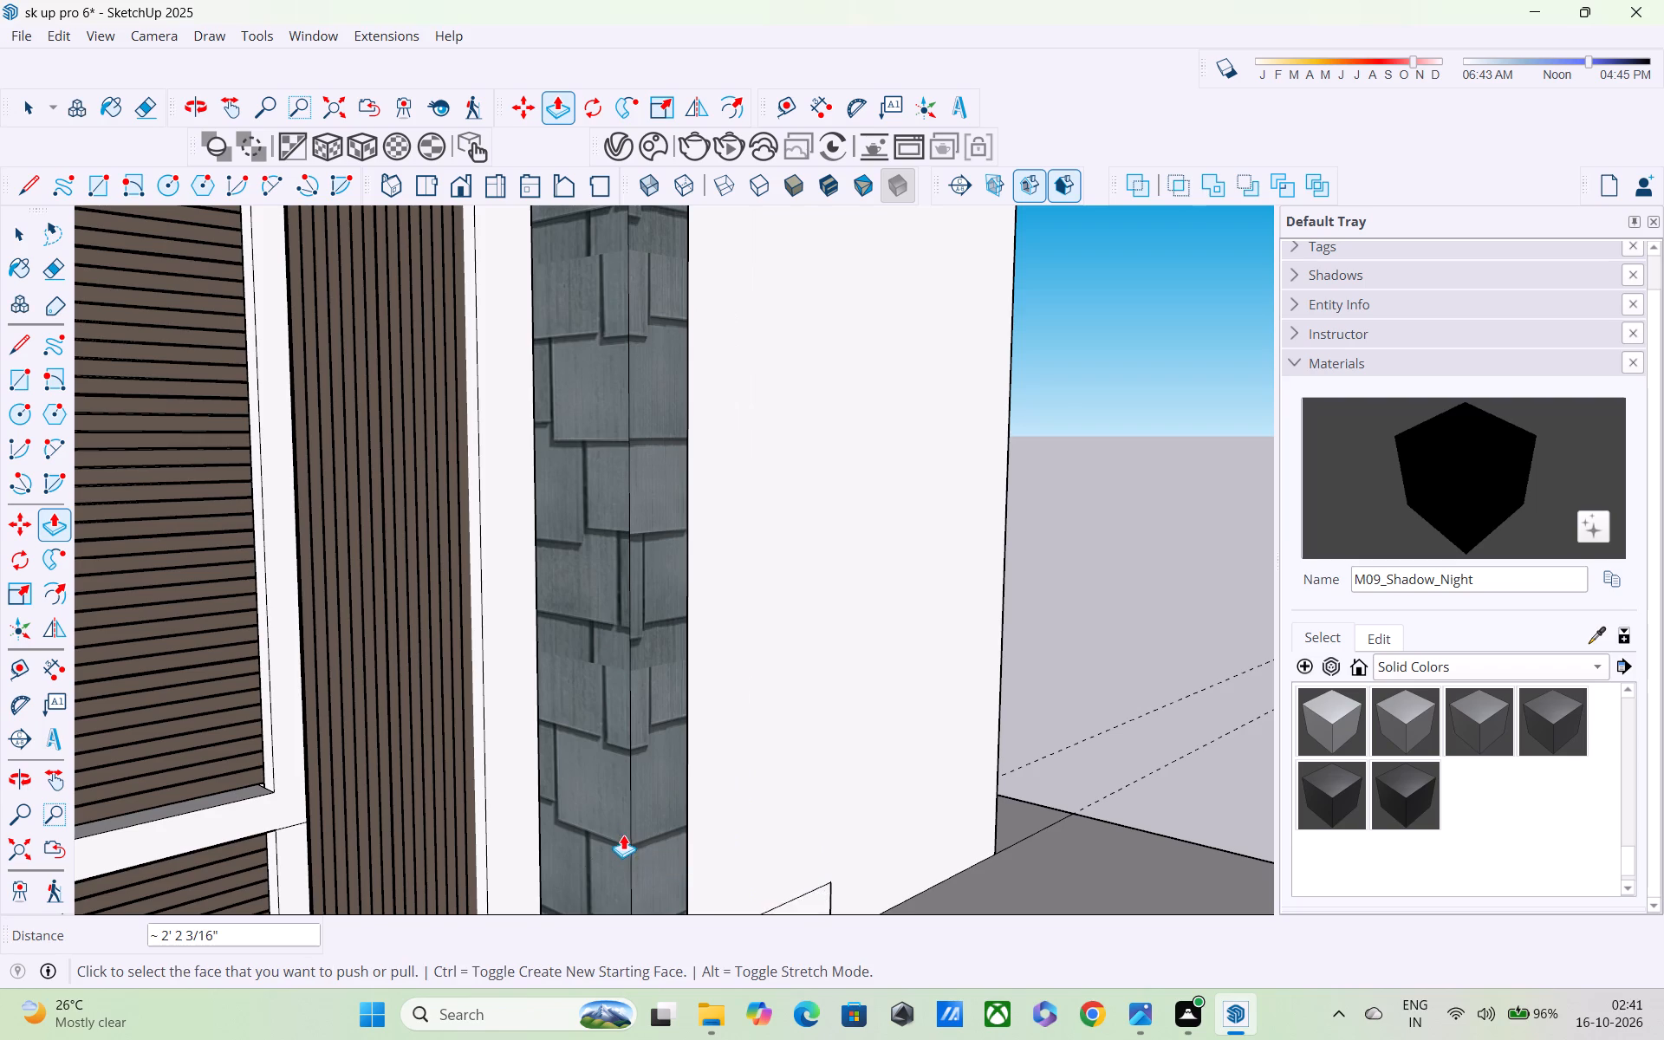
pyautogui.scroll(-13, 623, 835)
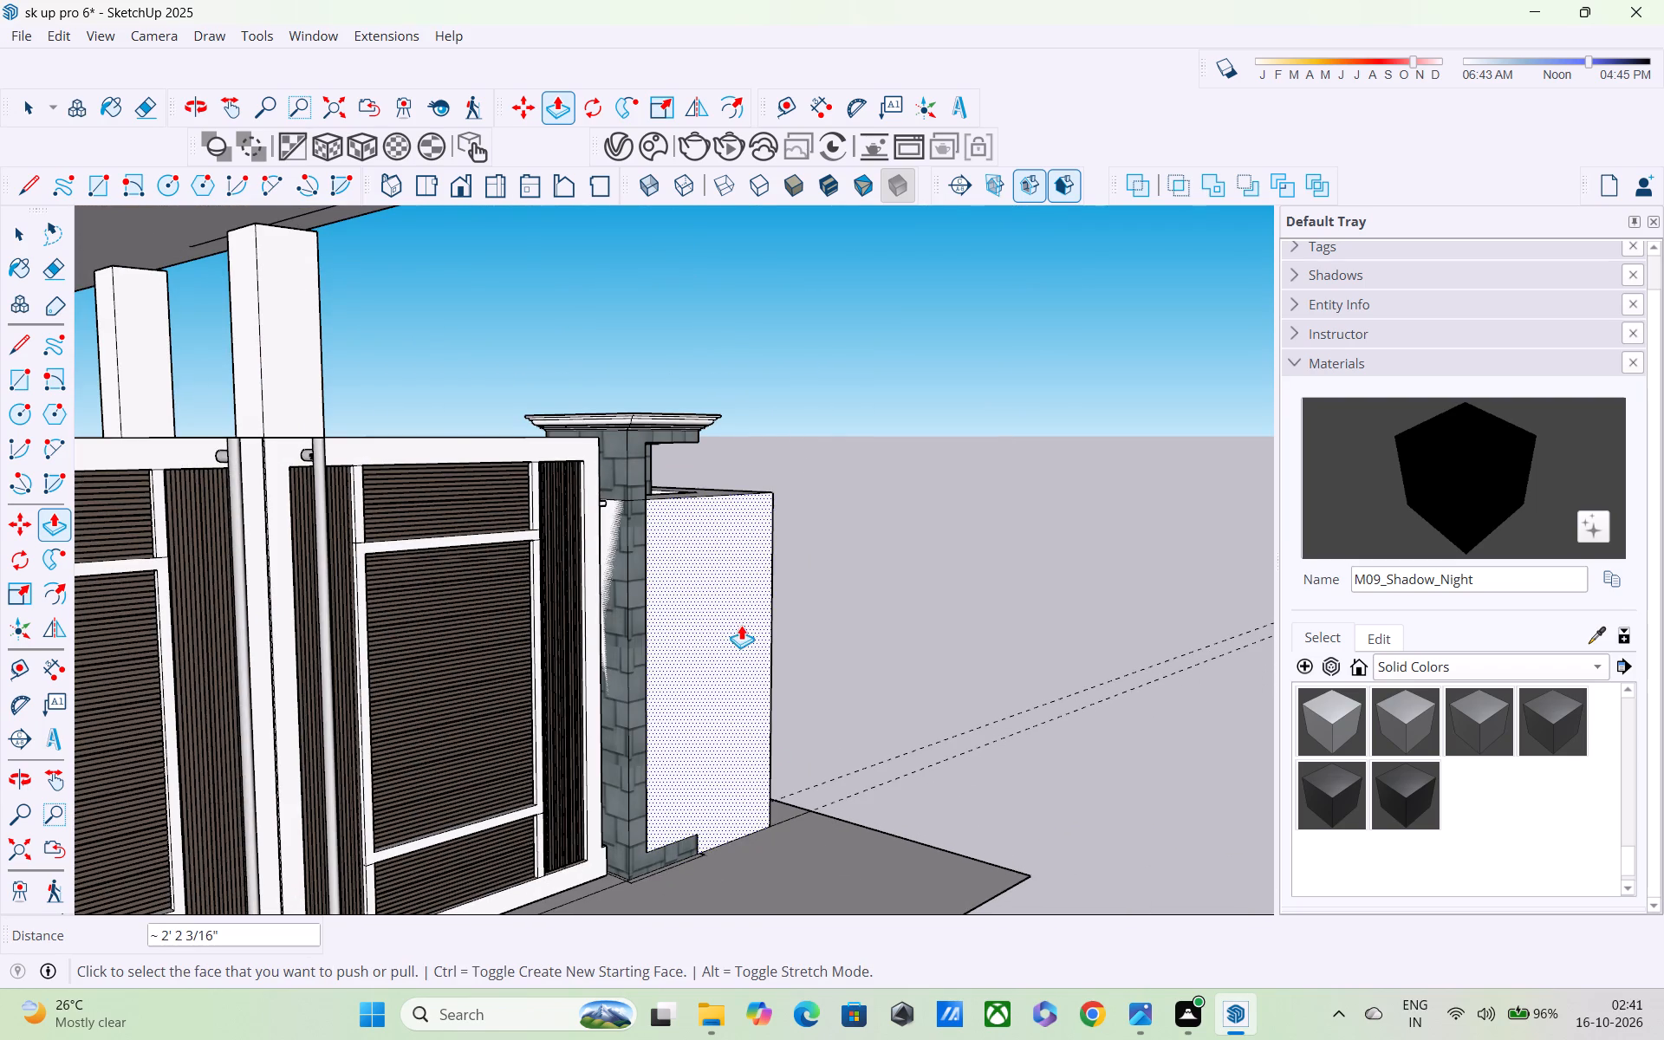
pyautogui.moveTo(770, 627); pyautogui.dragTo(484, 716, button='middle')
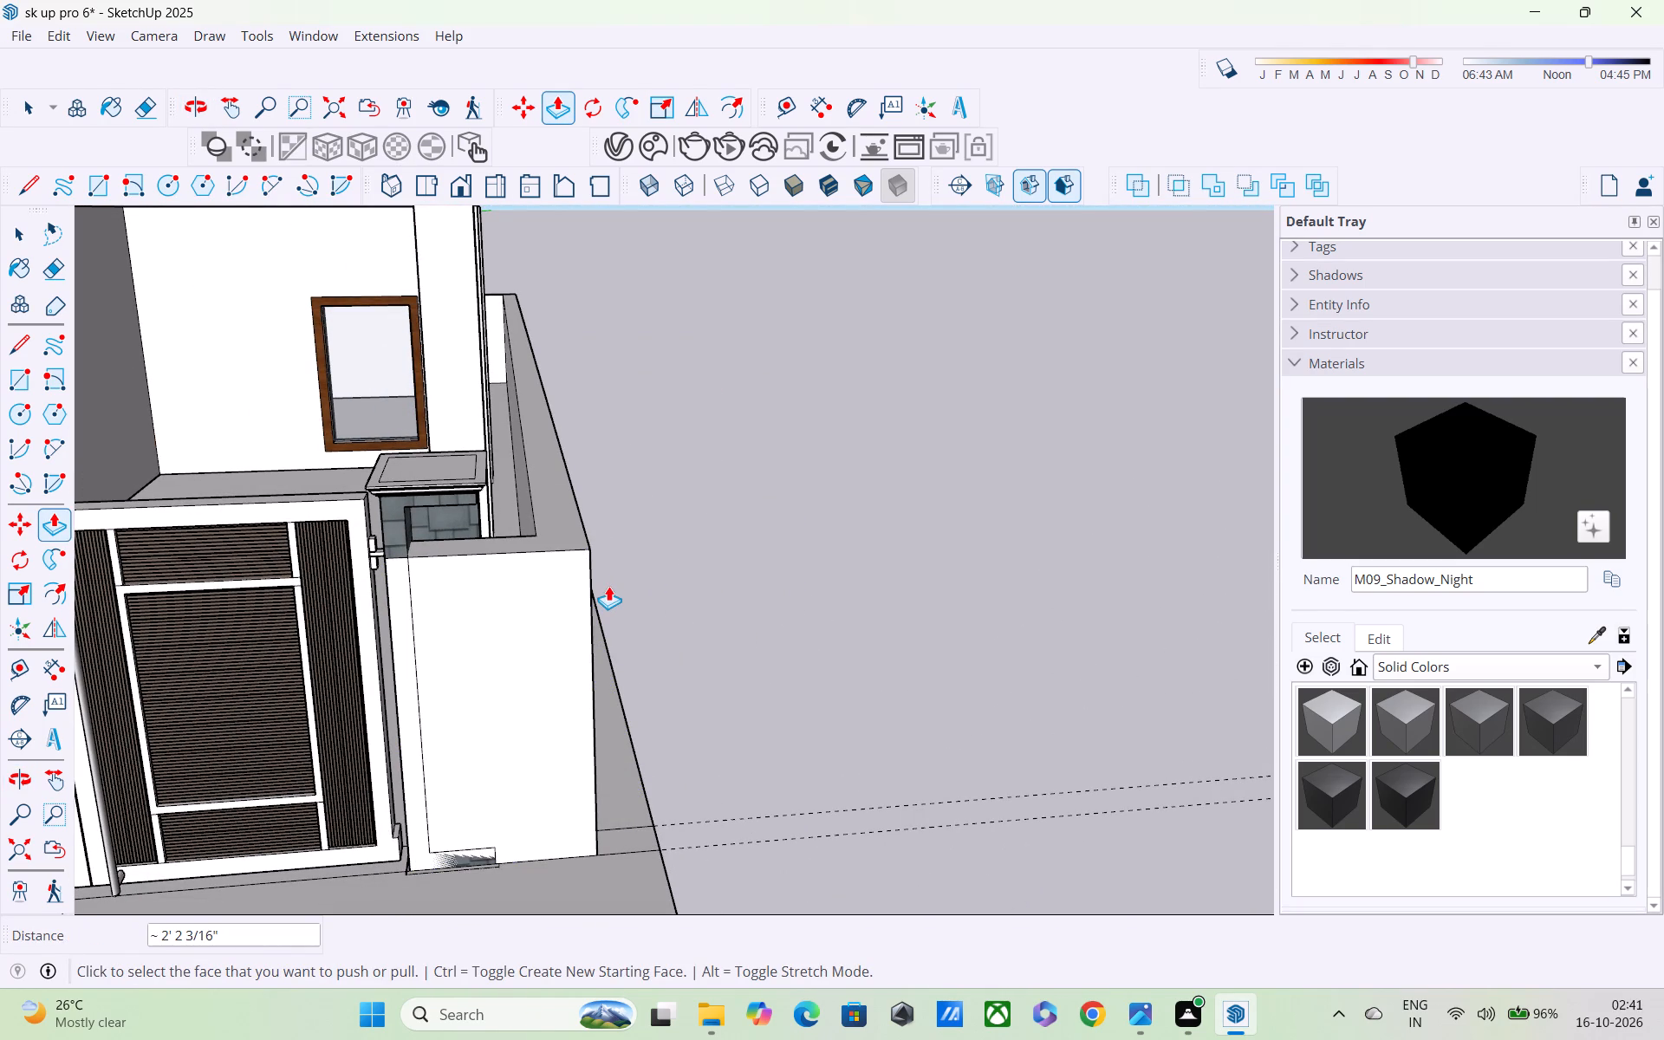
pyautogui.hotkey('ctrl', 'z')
# Extrude the marked strip of the side wall about 10 5/16" to meet the gate's stone pillar.
pyautogui.moveTo(539, 603); pyautogui.dragTo(681, 557, button='middle')
pyautogui.scroll(3, 637, 577)
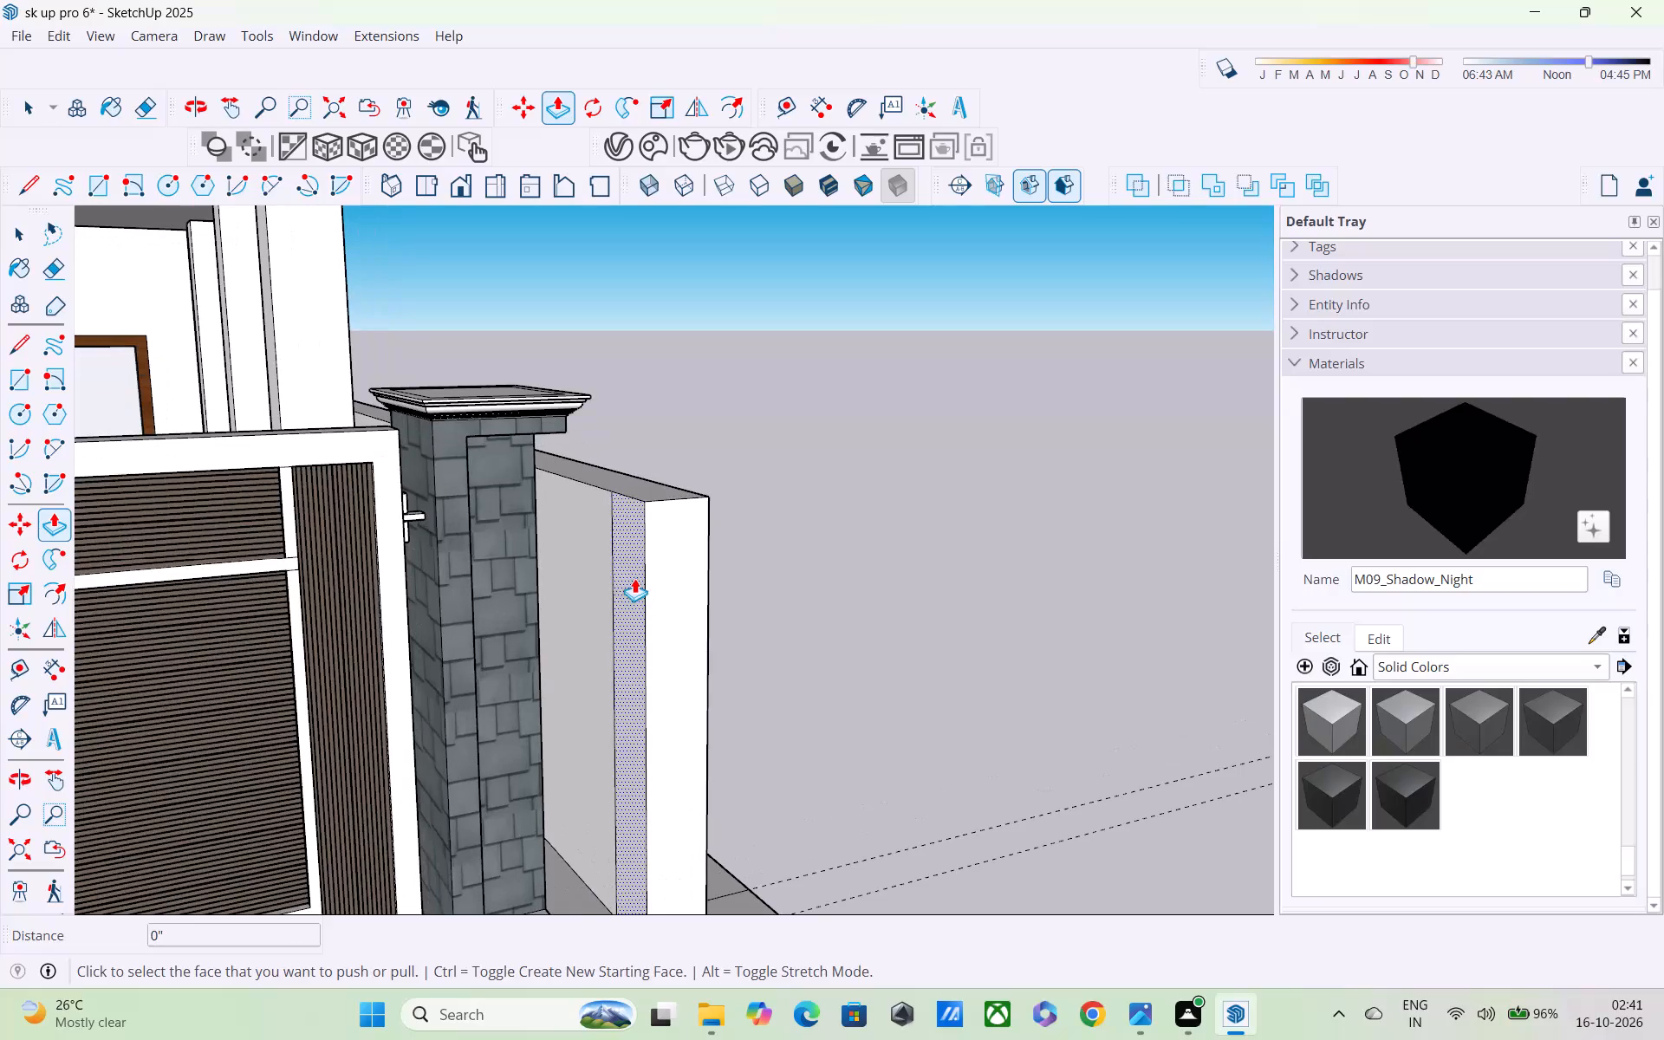
pyautogui.click(622, 571)
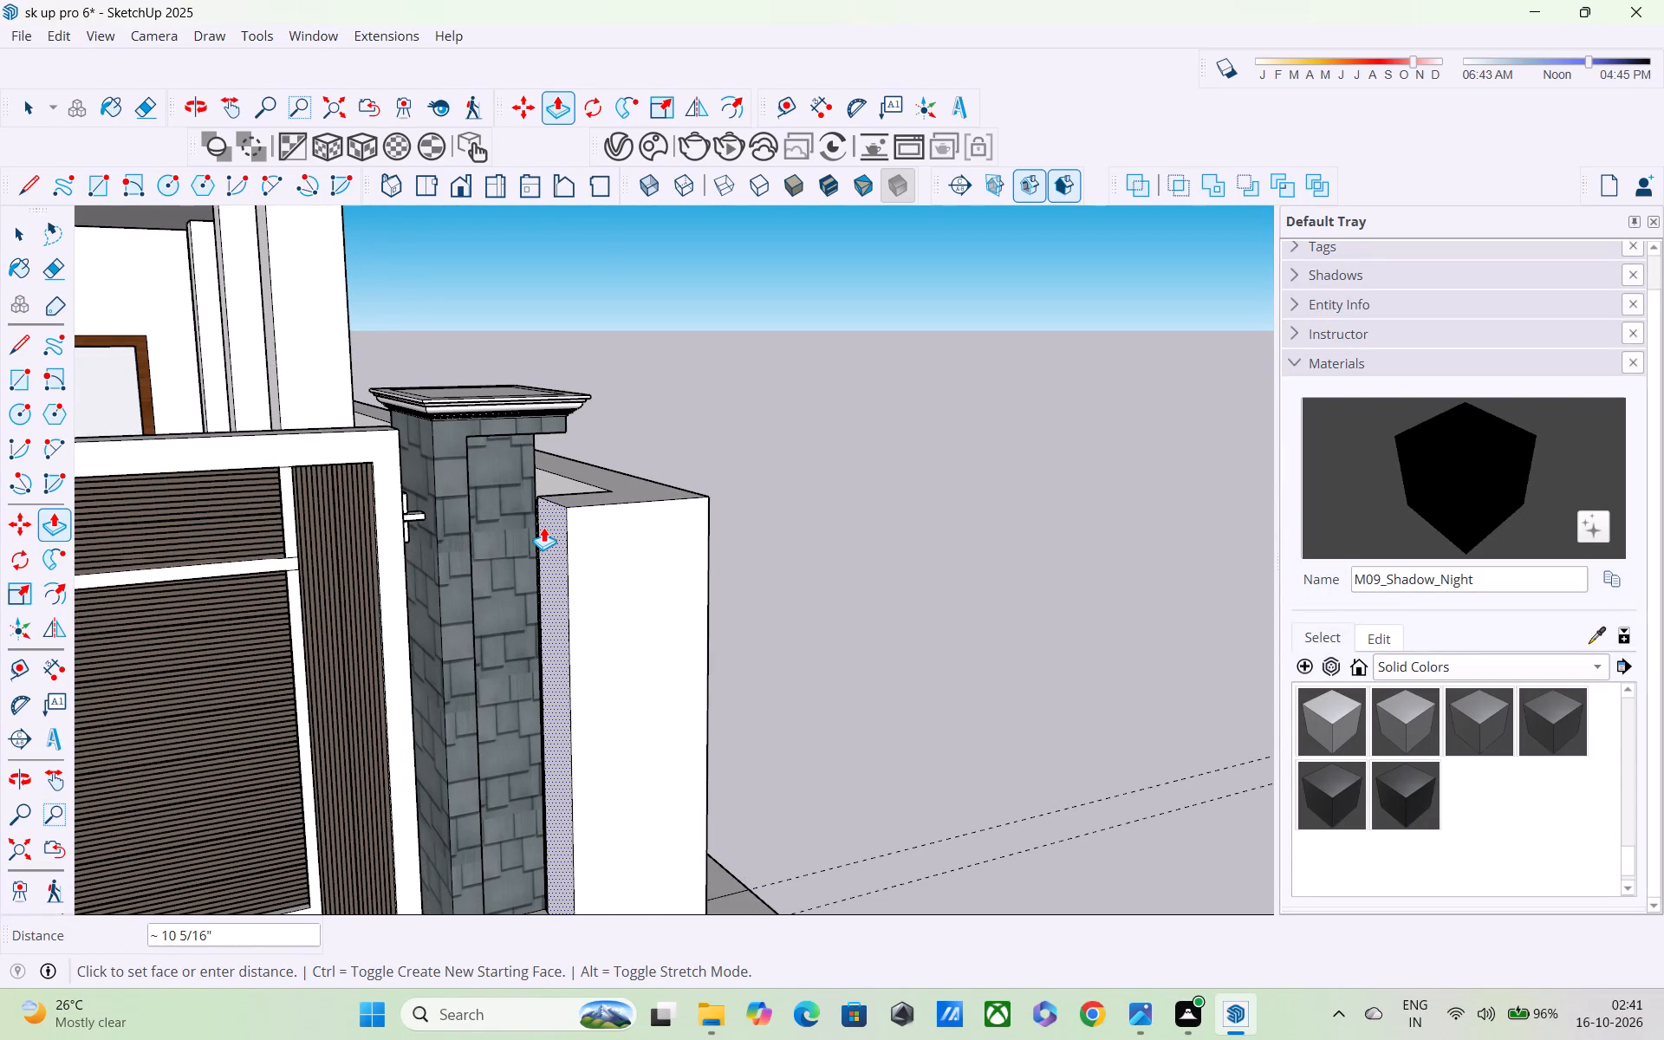
pyautogui.click(543, 527)
# Examine the gate, the new side boundary wall and the parking area from the front, the side and above.
pyautogui.scroll(-5, 543, 527)
pyautogui.scroll(1, 685, 558)
pyautogui.scroll(-5, 683, 558)
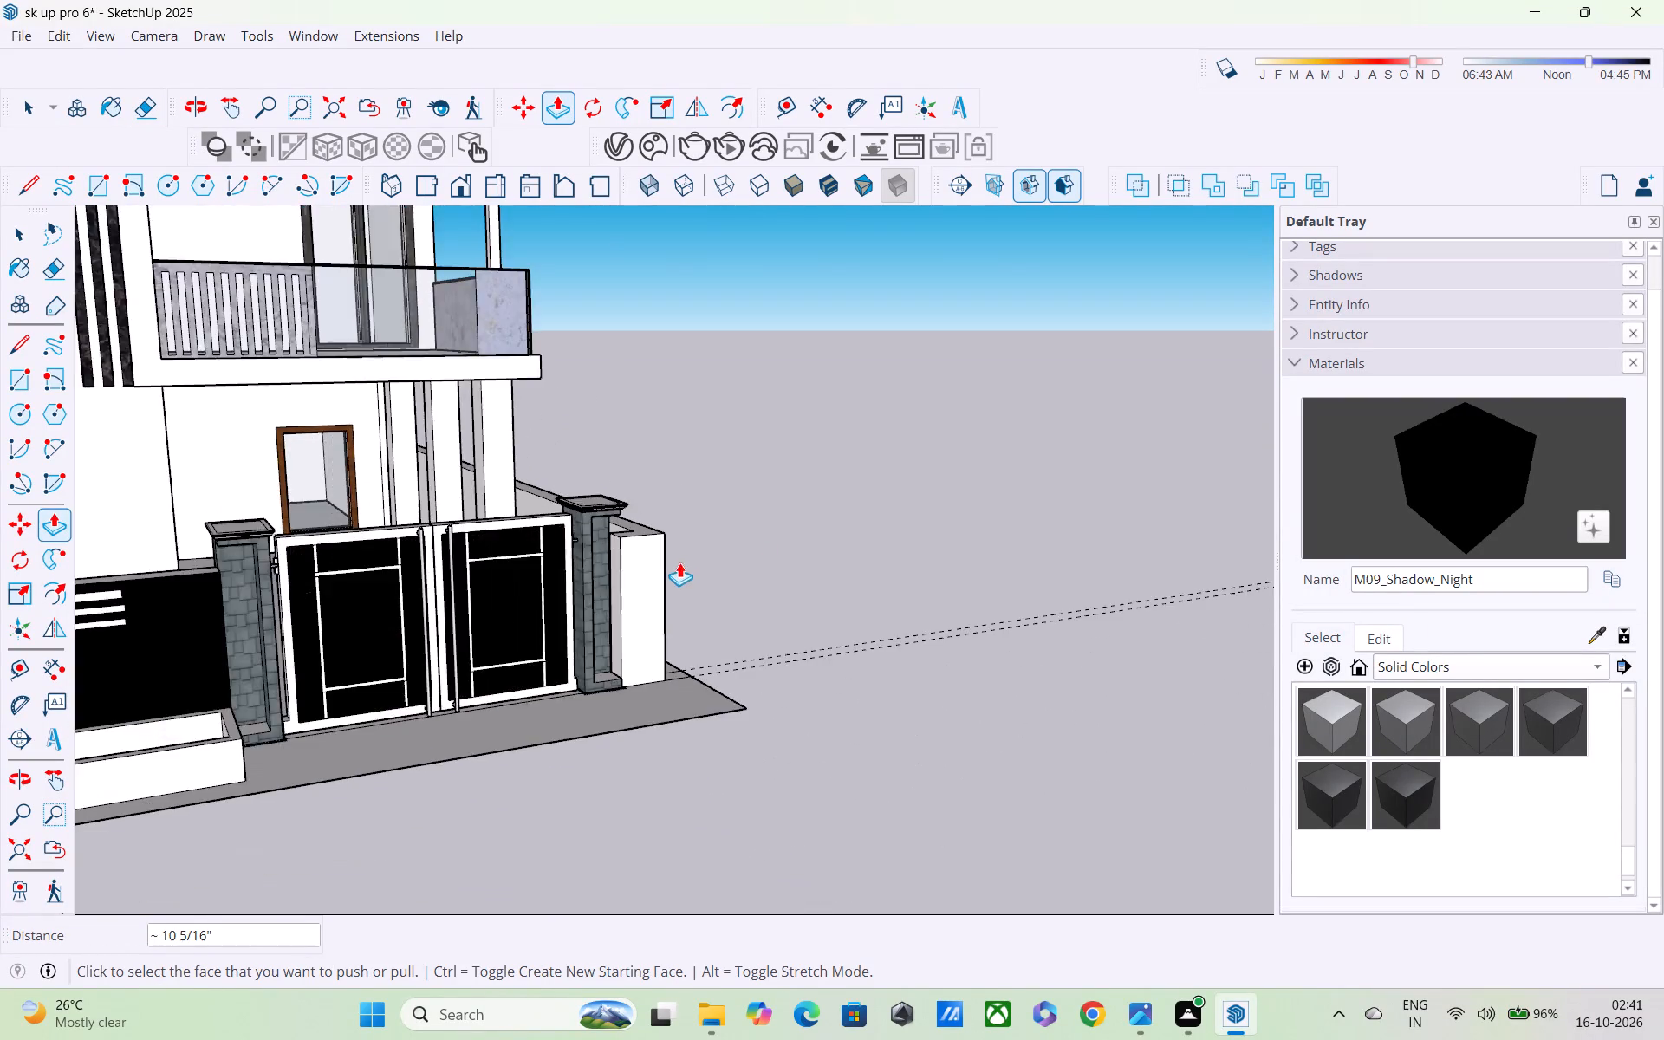
pyautogui.moveTo(675, 568); pyautogui.dragTo(506, 595, button='middle')
pyautogui.press('space')
pyautogui.scroll(-3, 790, 509)
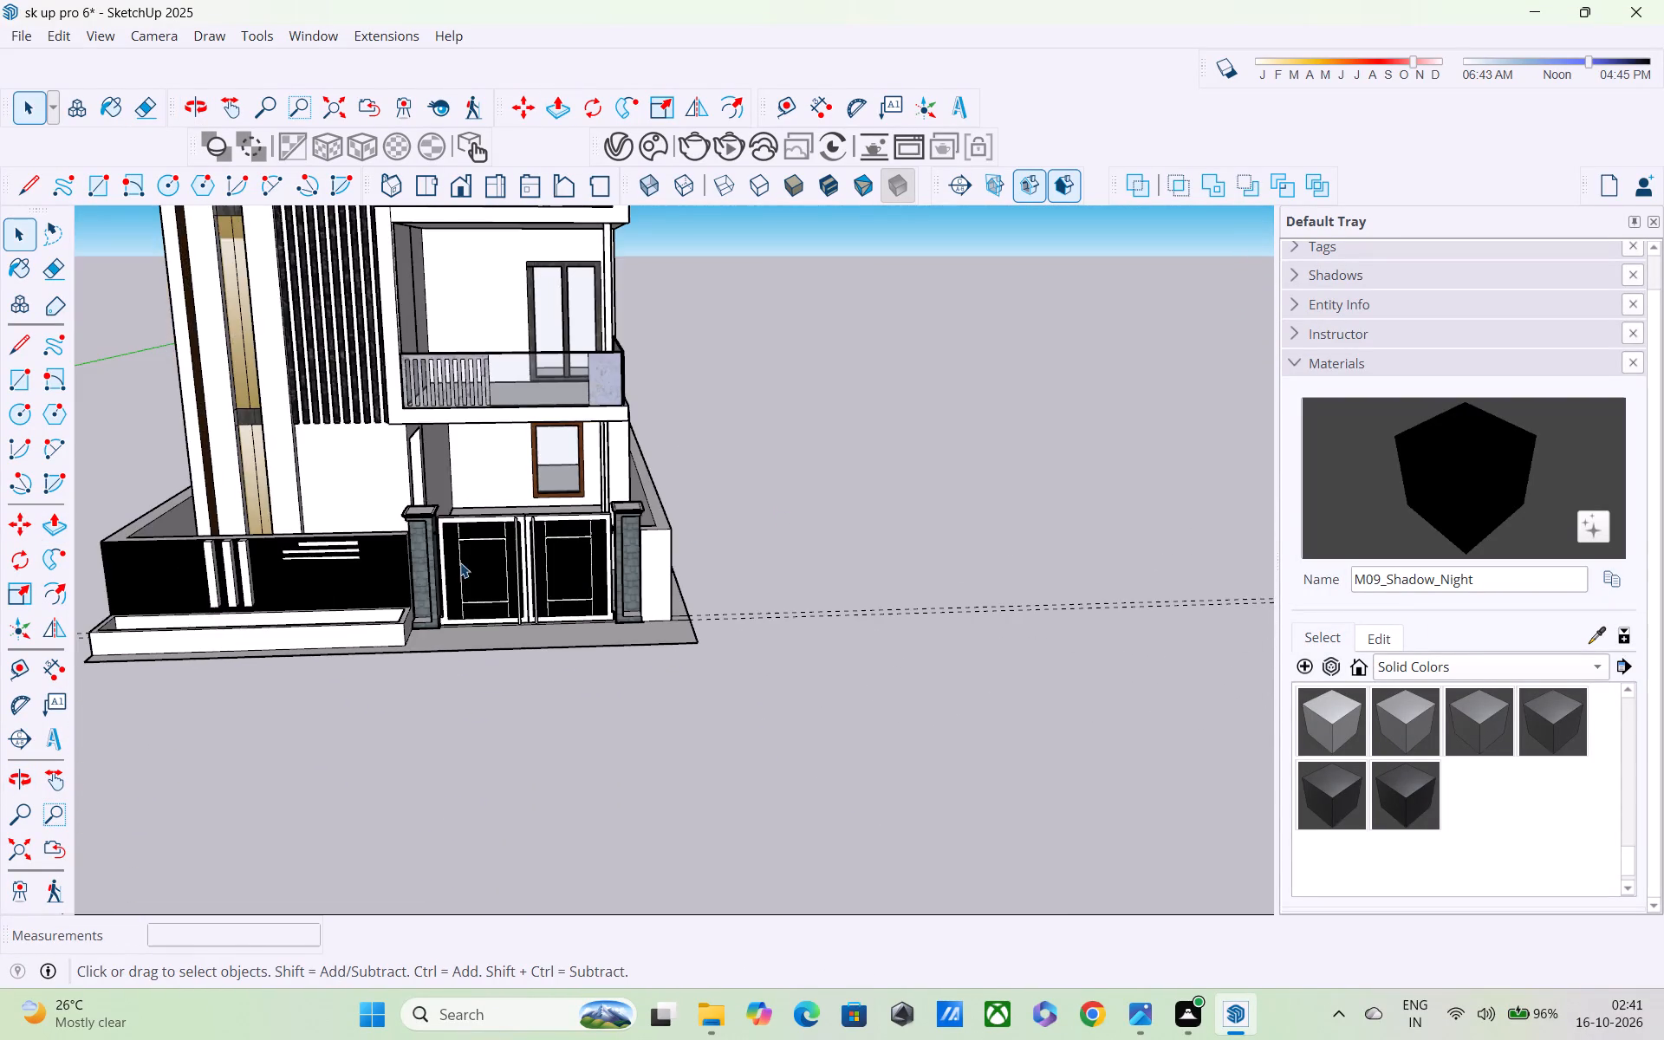
pyautogui.moveTo(460, 562); pyautogui.dragTo(459, 491, button='middle')
pyautogui.scroll(1, 459, 489)
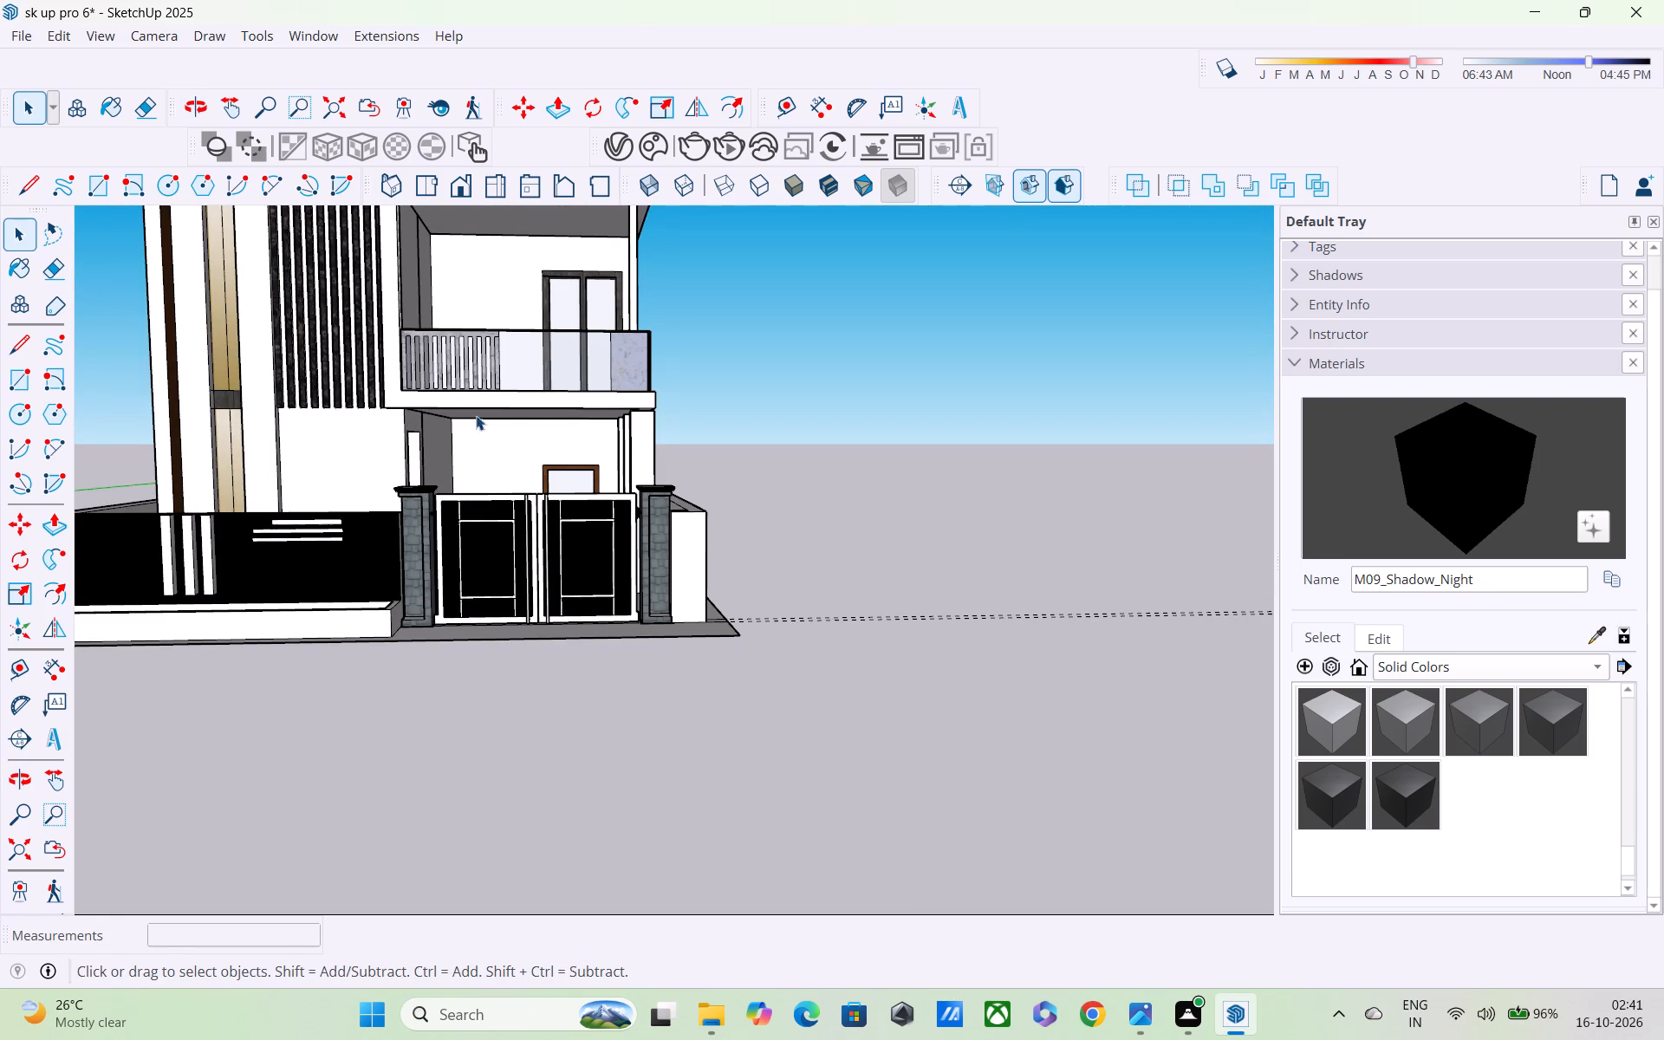
pyautogui.moveTo(549, 427); pyautogui.dragTo(159, 660, button='middle')
pyautogui.moveTo(610, 603); pyautogui.dragTo(764, 391, button='middle')
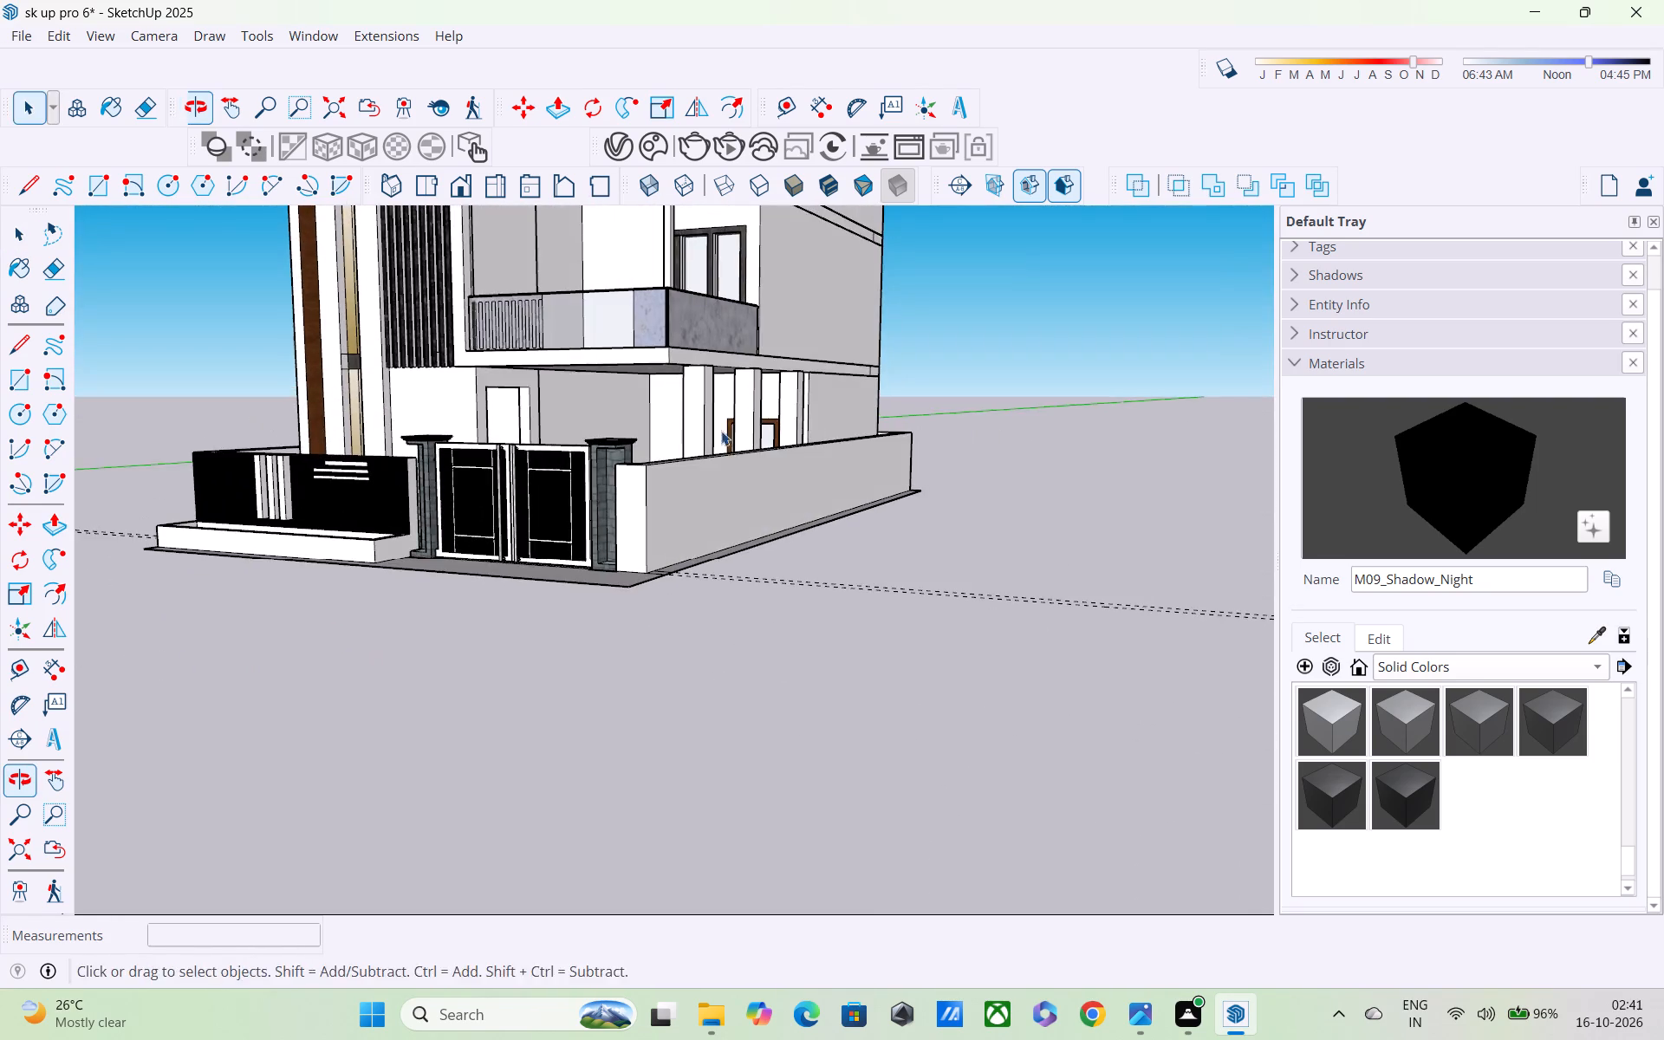
pyautogui.moveTo(718, 436); pyautogui.dragTo(718, 519, button='middle')
pyautogui.scroll(5, 648, 445)
pyautogui.moveTo(650, 445); pyautogui.dragTo(859, 523, button='middle')
pyautogui.scroll(2, 851, 549)
pyautogui.moveTo(798, 507); pyautogui.dragTo(804, 494, button='middle')
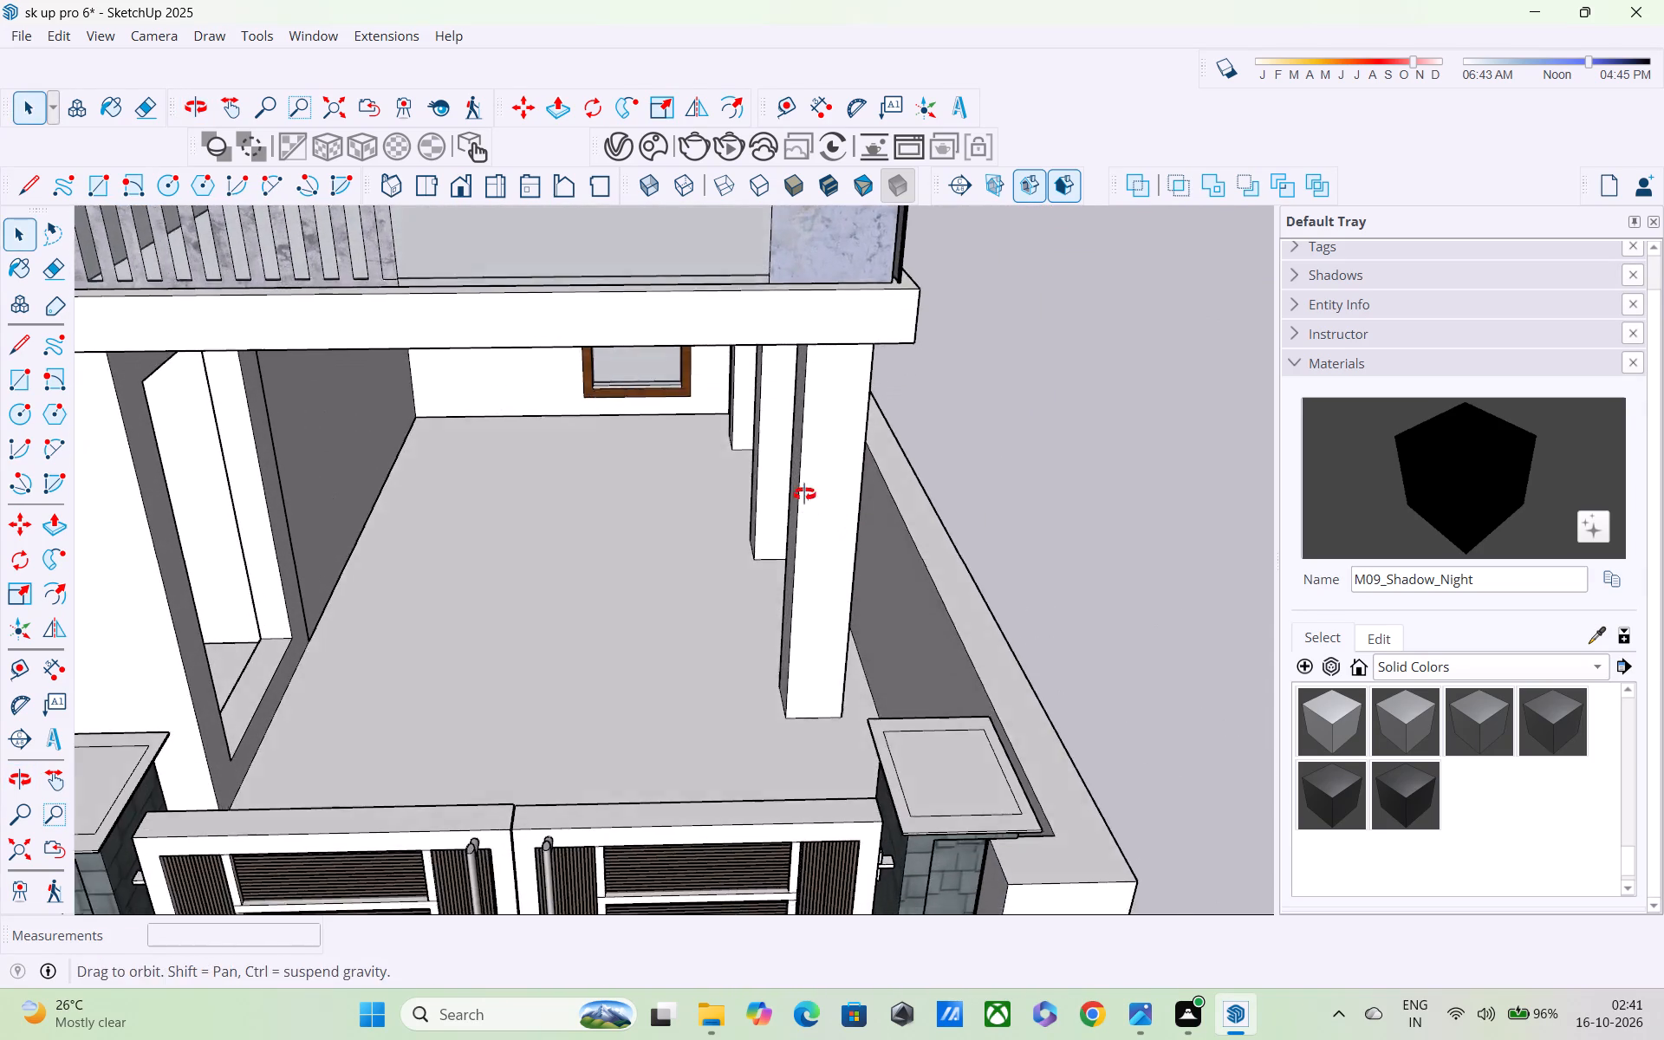
pyautogui.moveTo(804, 494); pyautogui.dragTo(835, 430, button='middle')
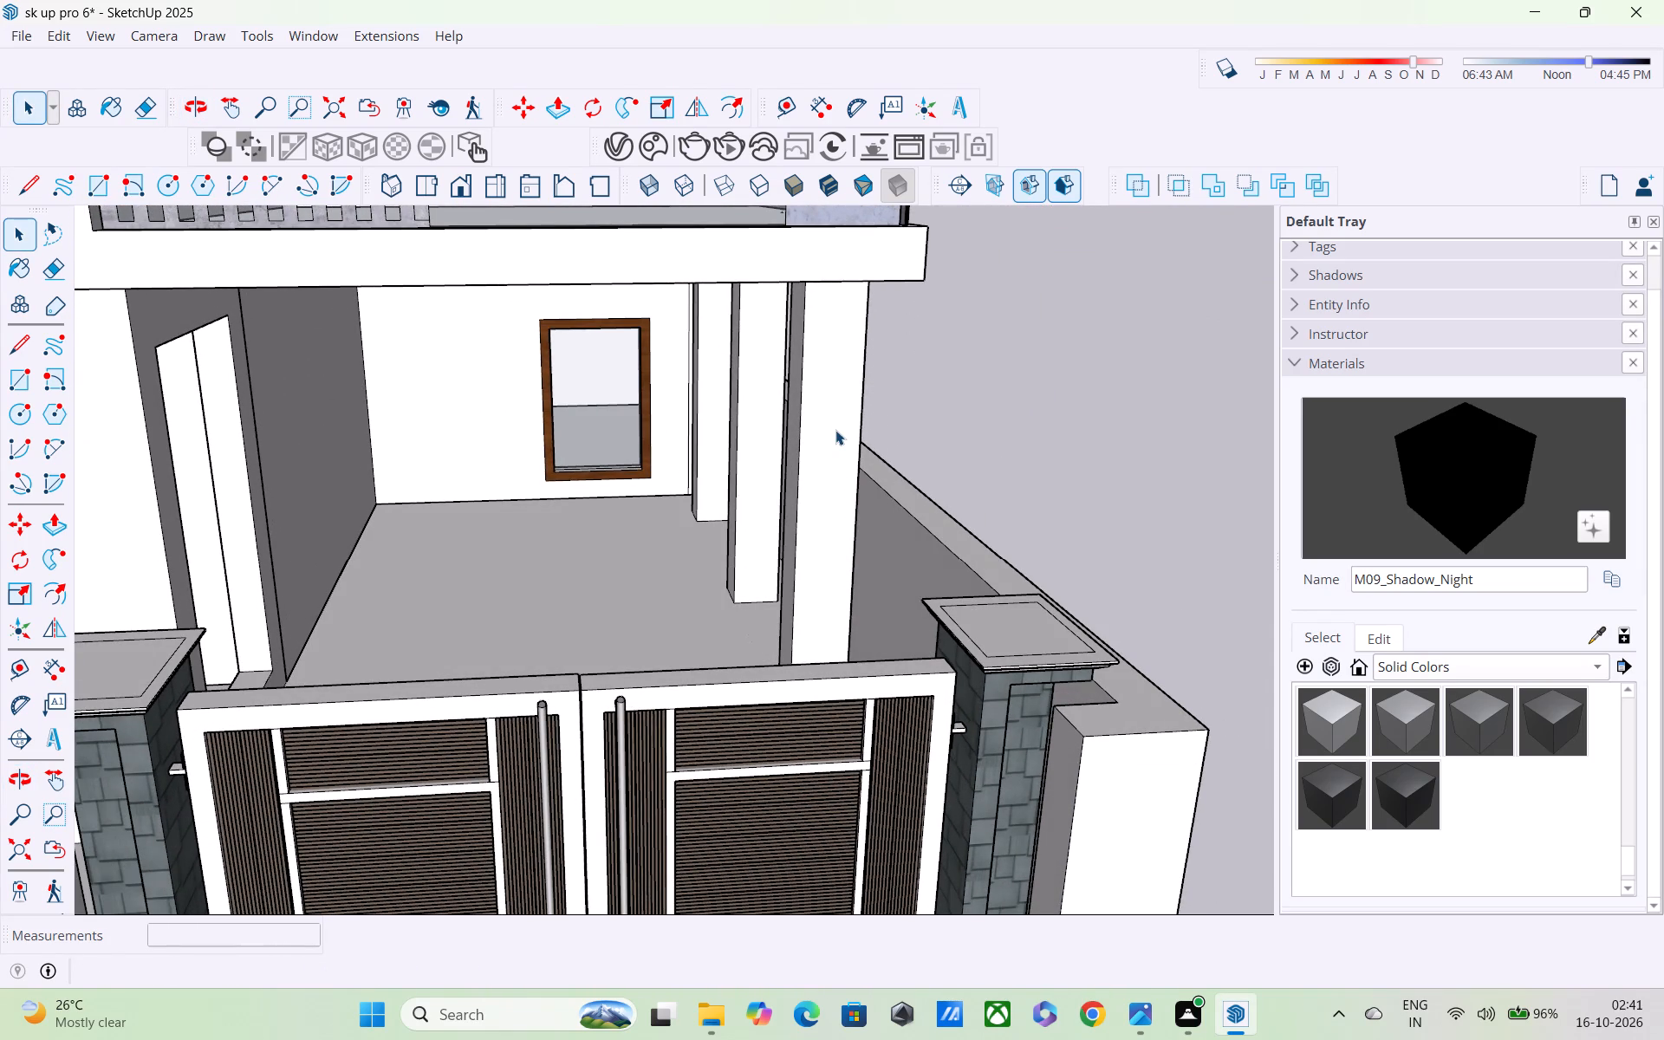
# Draw a horizontal line across the front face of the parking column nearest the gate, edge to edge near its upper end.
pyautogui.scroll(2, 835, 430)
pyautogui.press('l')
pyautogui.scroll(3, 825, 406)
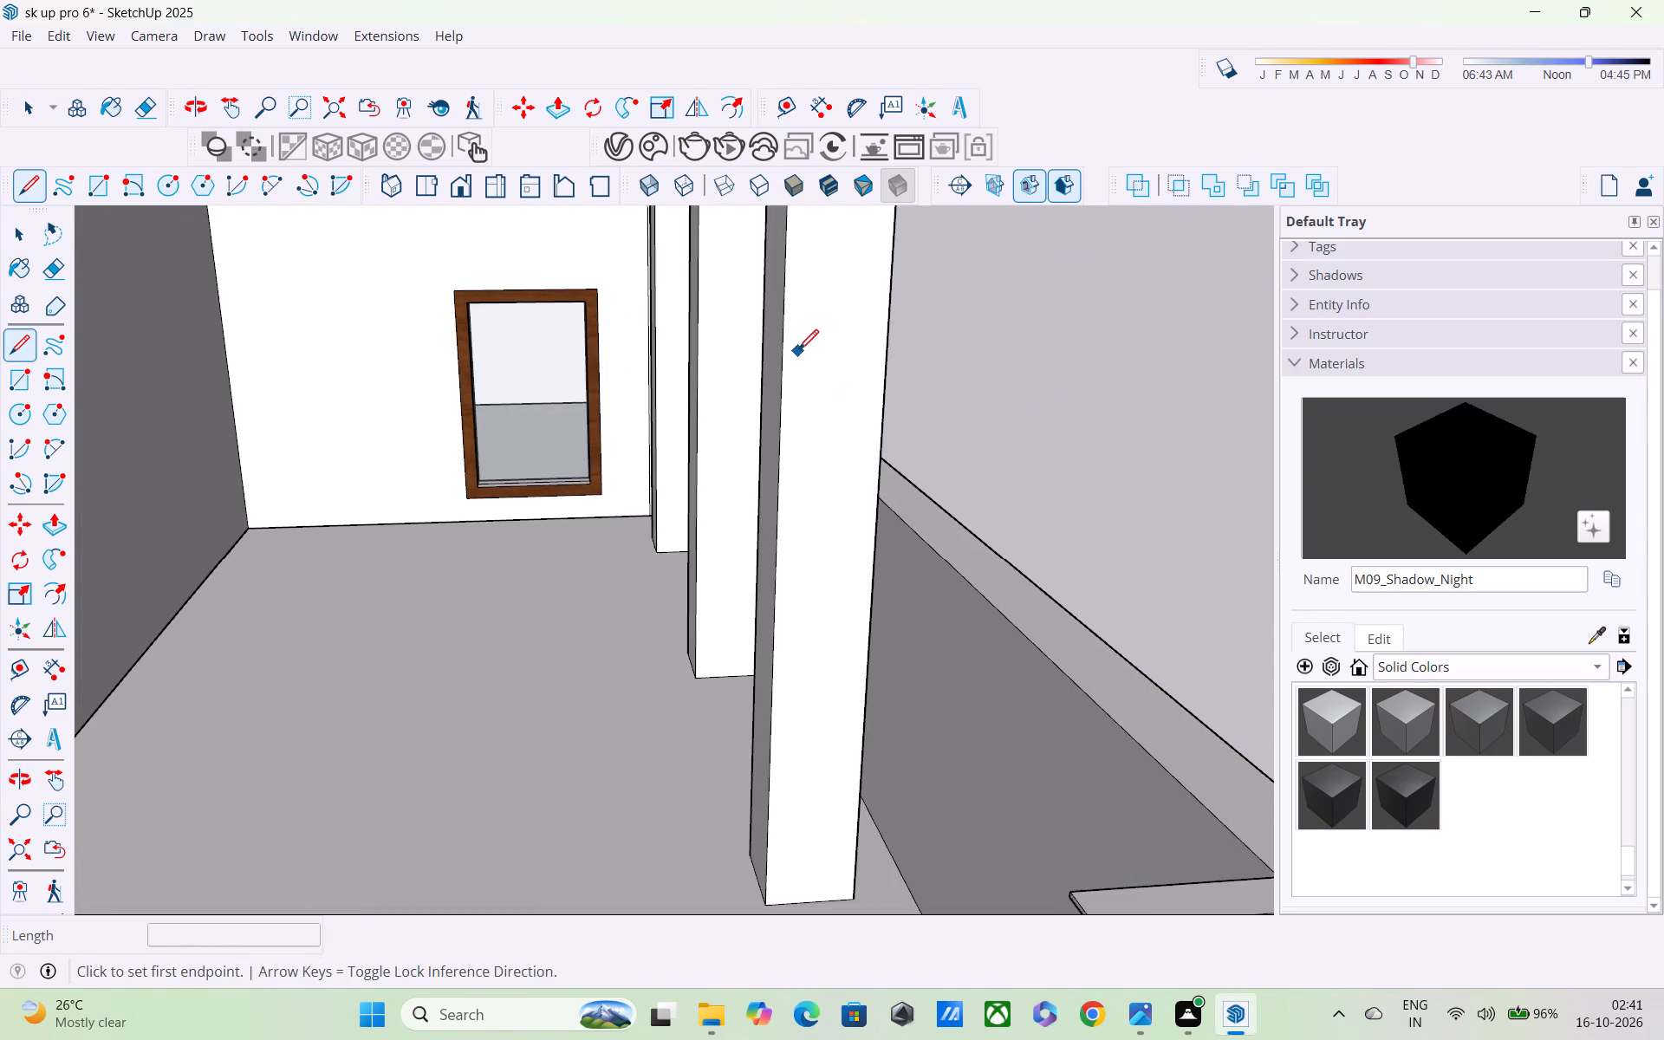
pyautogui.moveTo(798, 352); pyautogui.dragTo(880, 312, button='middle')
pyautogui.scroll(-2, 848, 258)
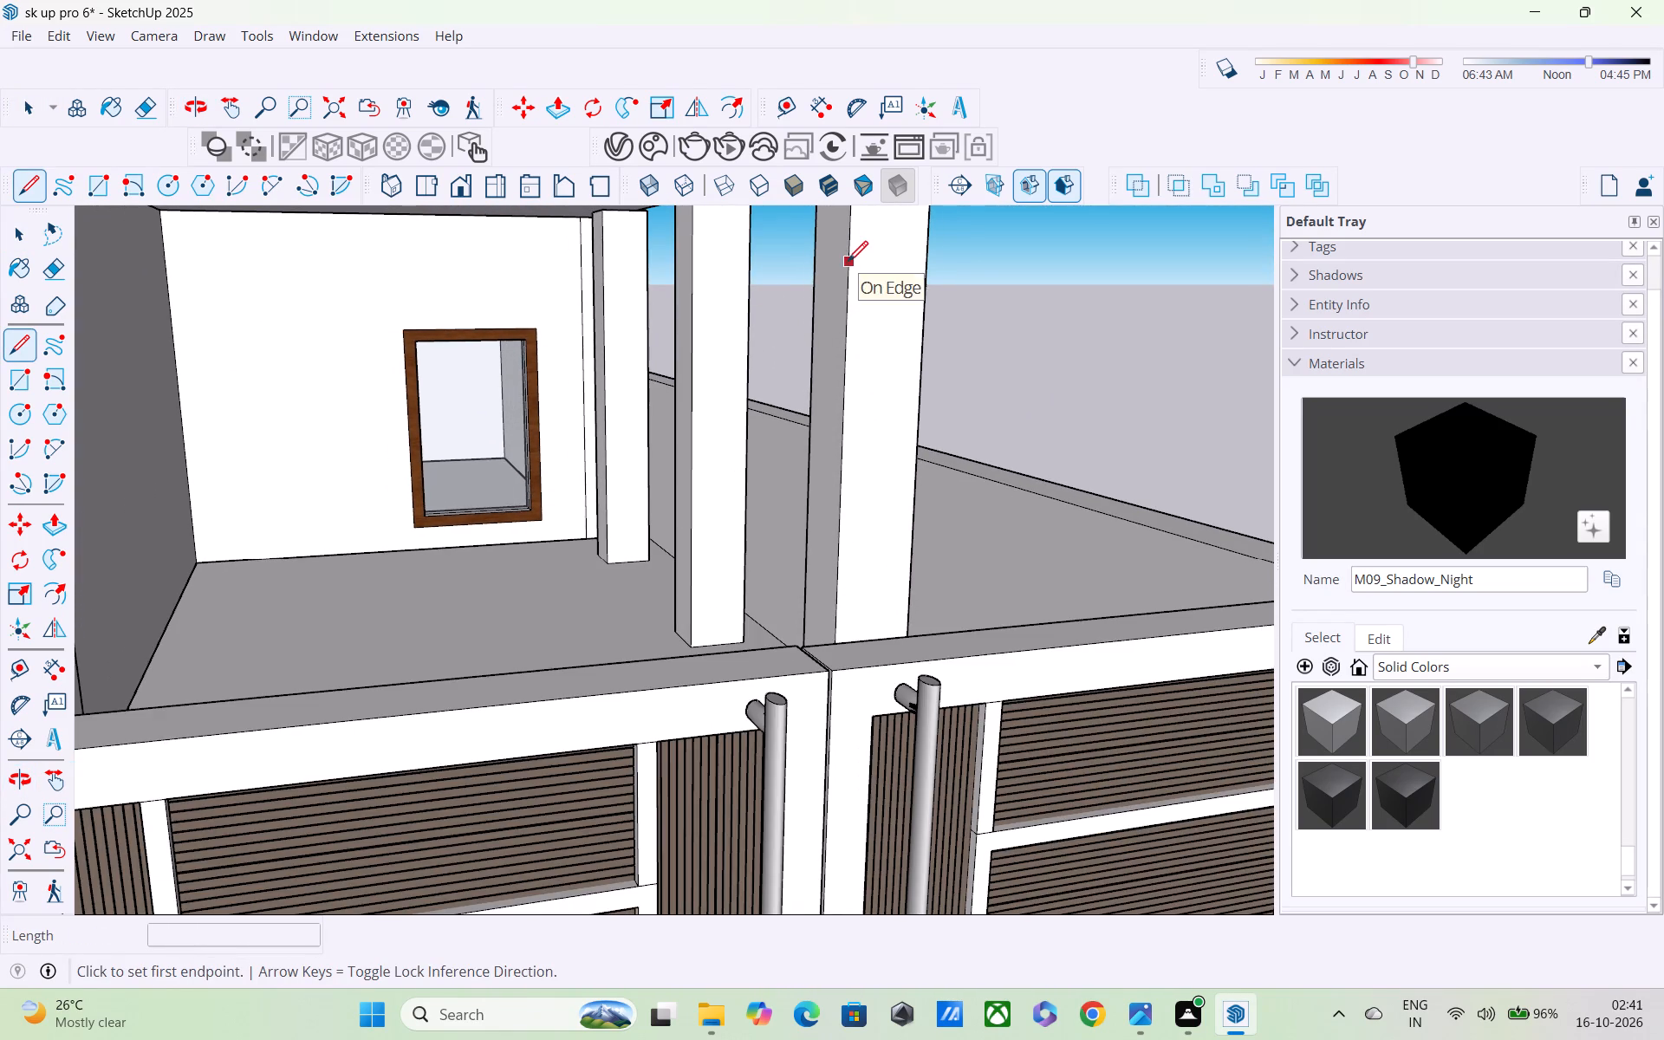
pyautogui.keyDown('shift'); pyautogui.moveTo(865, 343); pyautogui.dragTo(894, 465, button='middle'); pyautogui.keyUp('shift')
pyautogui.click(883, 389)
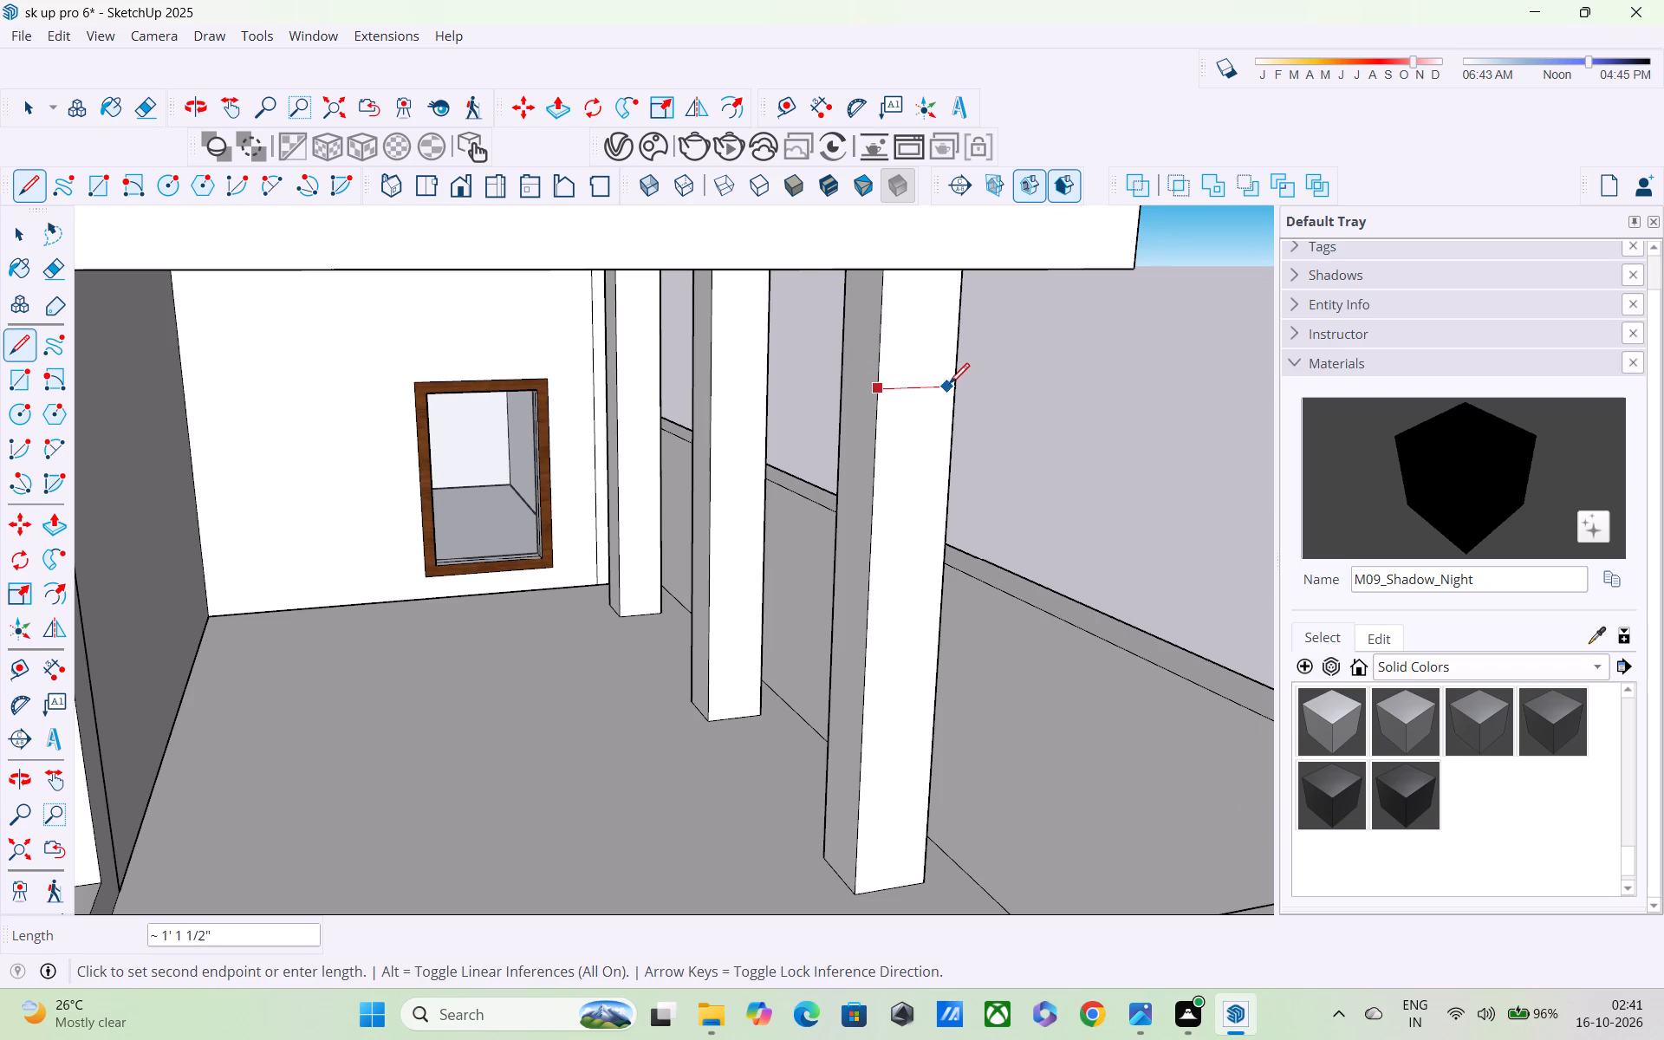
pyautogui.click(957, 383)
# Draw a line about 17' 5/8" along the columns' outer sides, from the front column's line to the rear column's back edge.
pyautogui.moveTo(957, 383); pyautogui.dragTo(608, 458, button='middle')
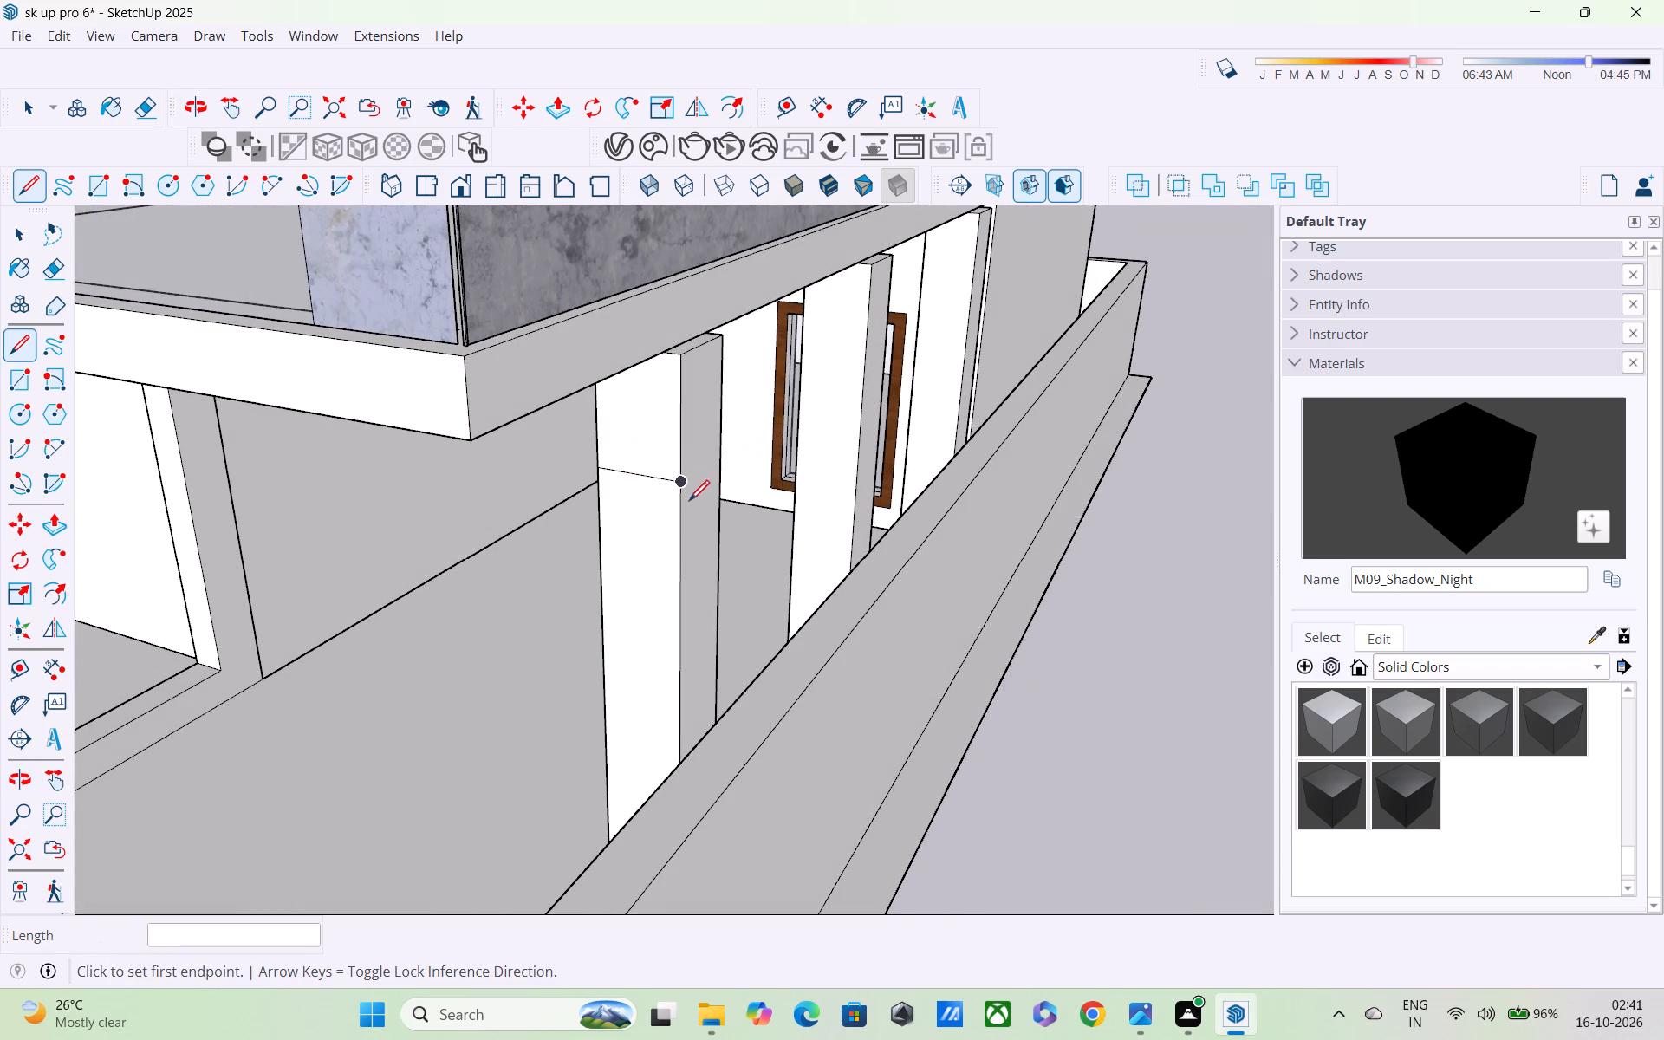
pyautogui.click(685, 485)
pyautogui.moveTo(810, 424); pyautogui.dragTo(591, 463, button='middle')
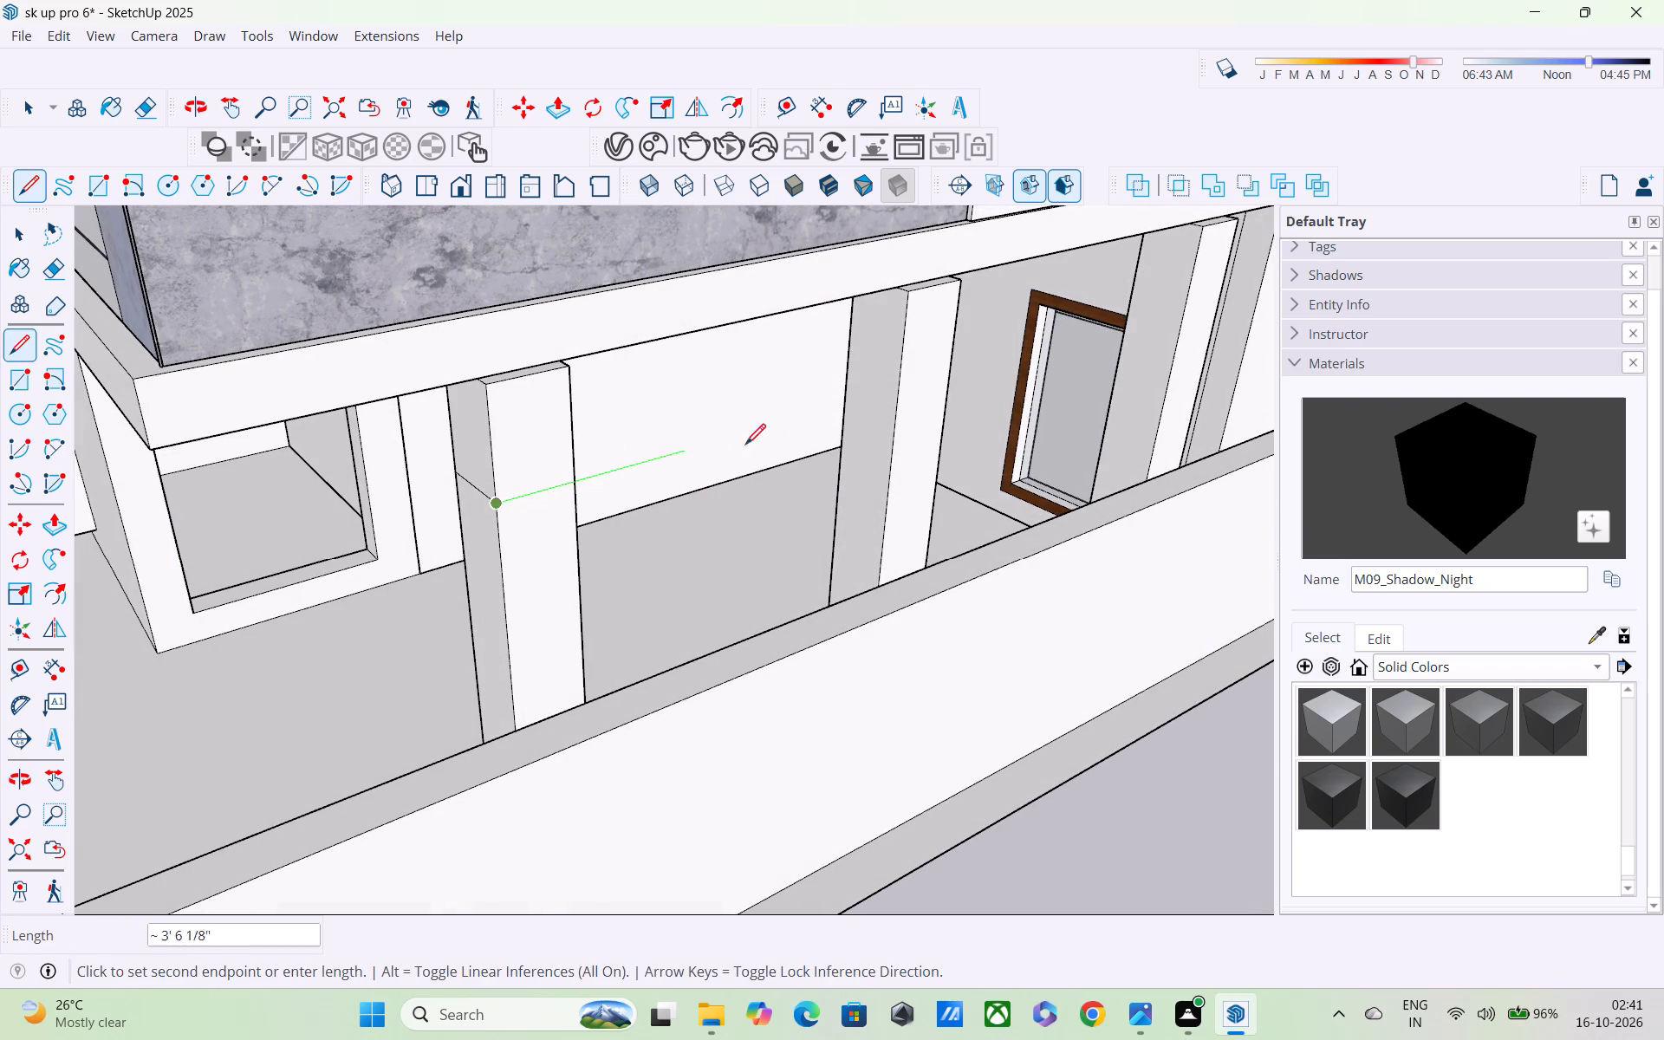
pyautogui.keyDown('shift'); pyautogui.moveTo(1013, 356); pyautogui.dragTo(744, 420, button='middle'); pyautogui.keyUp('shift')
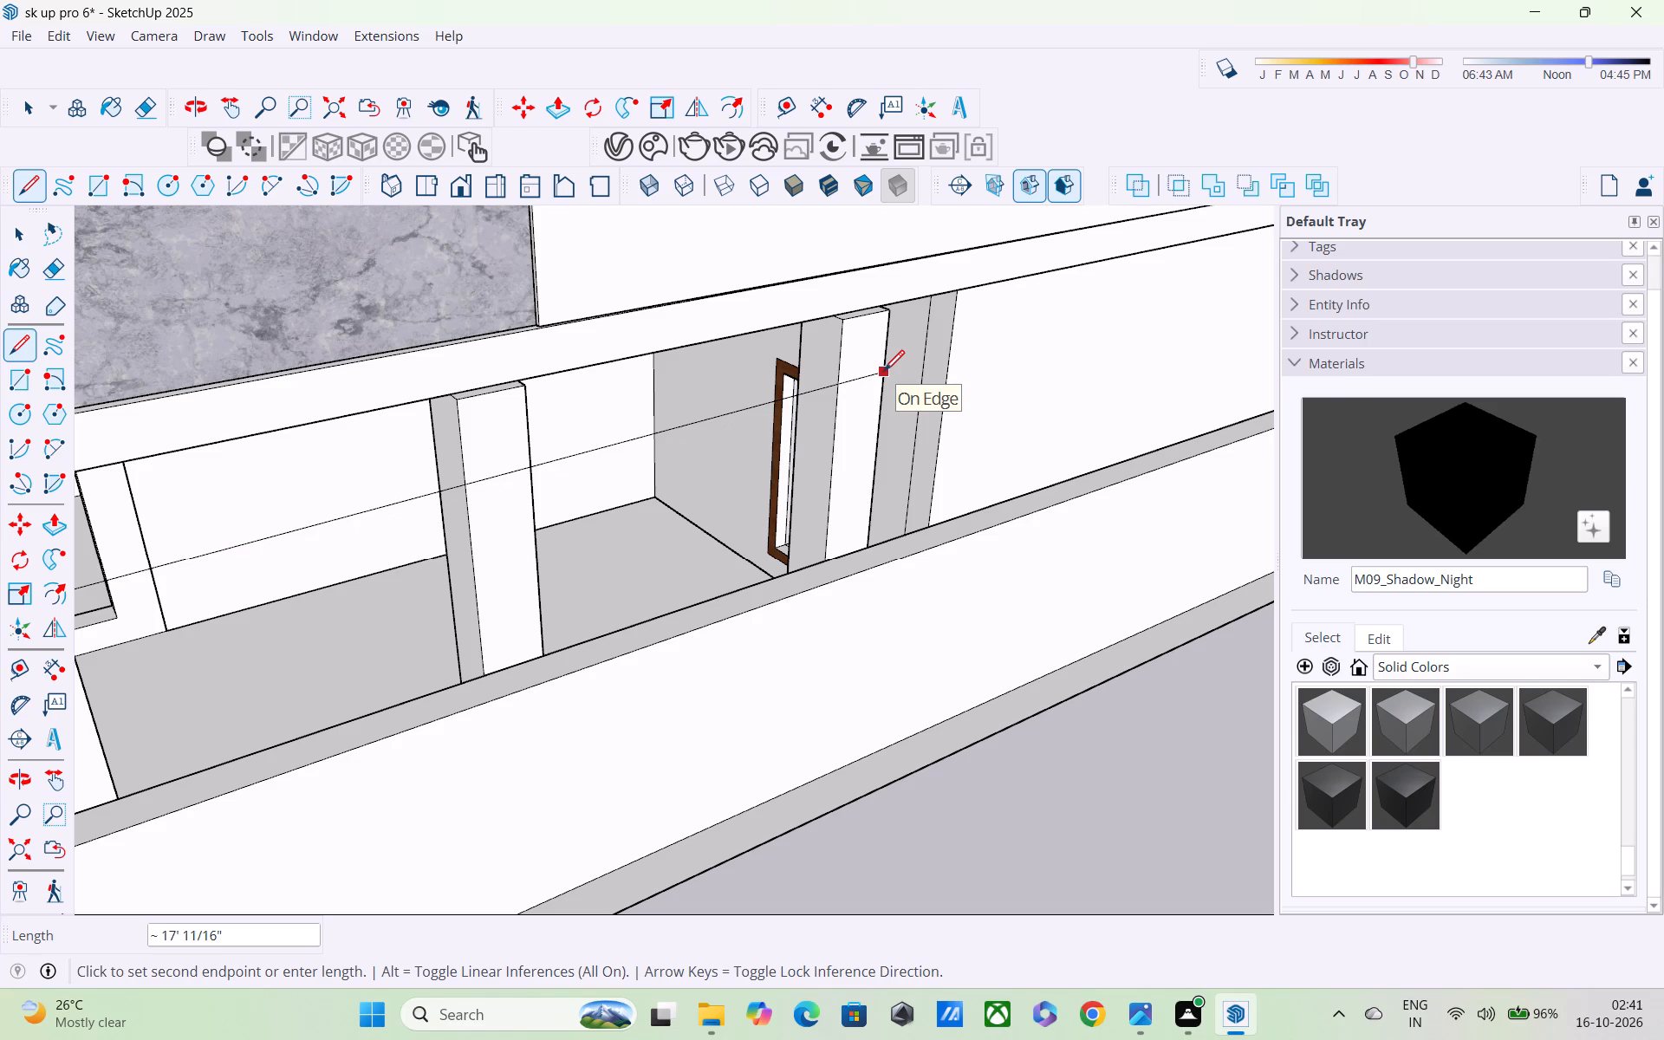
pyautogui.click(884, 379)
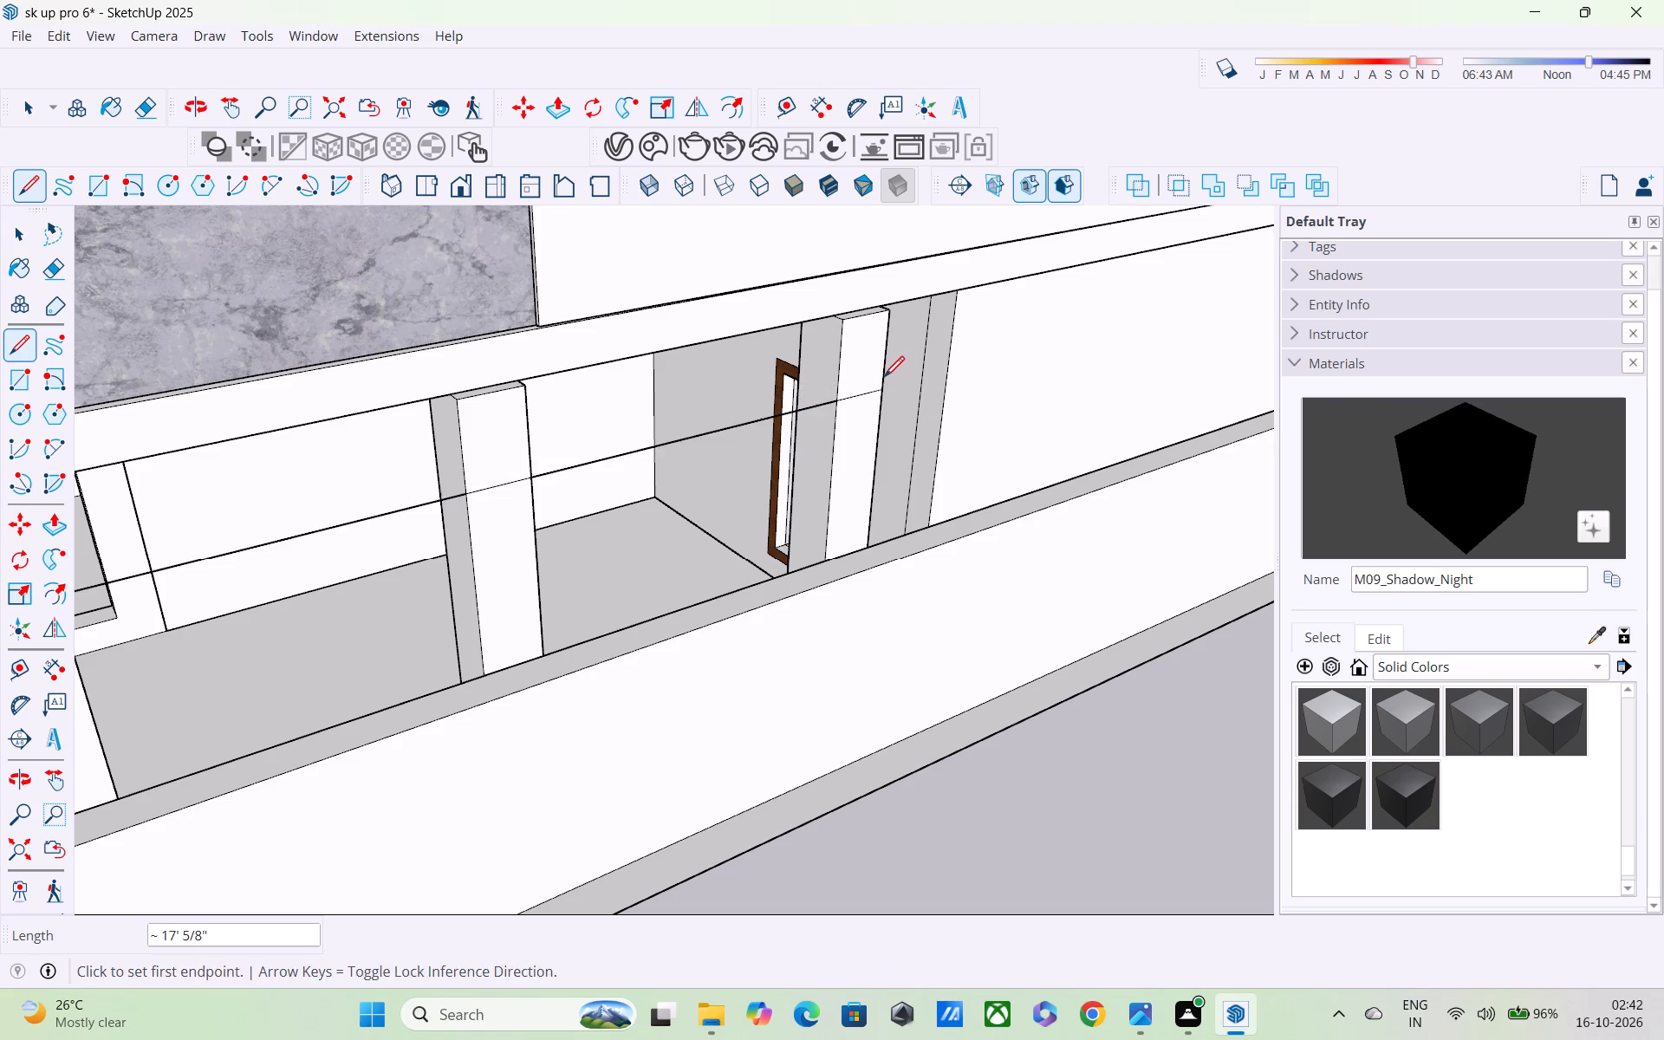
# Draw a line about 1' 3 1/2" across the rear column's back face, starting from the end of the outer-side line.
pyautogui.moveTo(884, 379); pyautogui.dragTo(560, 402, button='middle')
pyautogui.scroll(-4, 565, 397)
pyautogui.moveTo(753, 418); pyautogui.dragTo(508, 423, button='middle')
pyautogui.scroll(4, 545, 445)
pyautogui.click(582, 423)
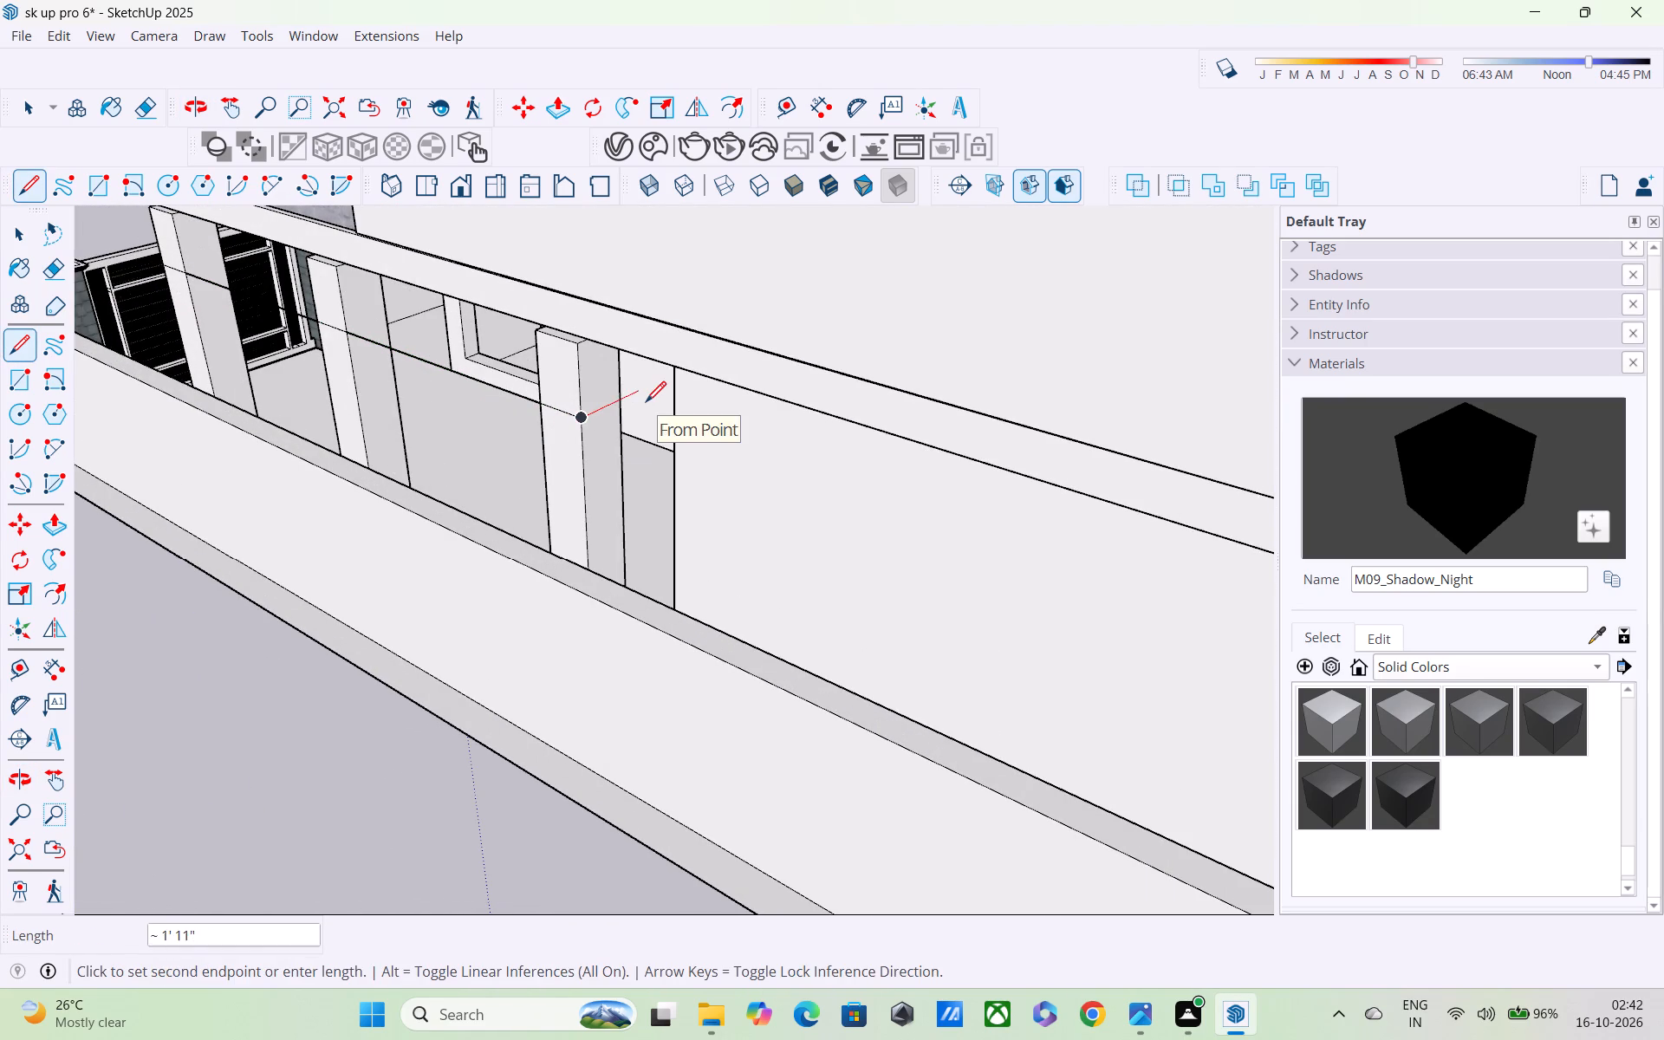
pyautogui.moveTo(645, 404); pyautogui.dragTo(537, 417, button='middle')
pyautogui.moveTo(446, 427); pyautogui.dragTo(471, 372, button='middle')
pyautogui.scroll(4, 471, 372)
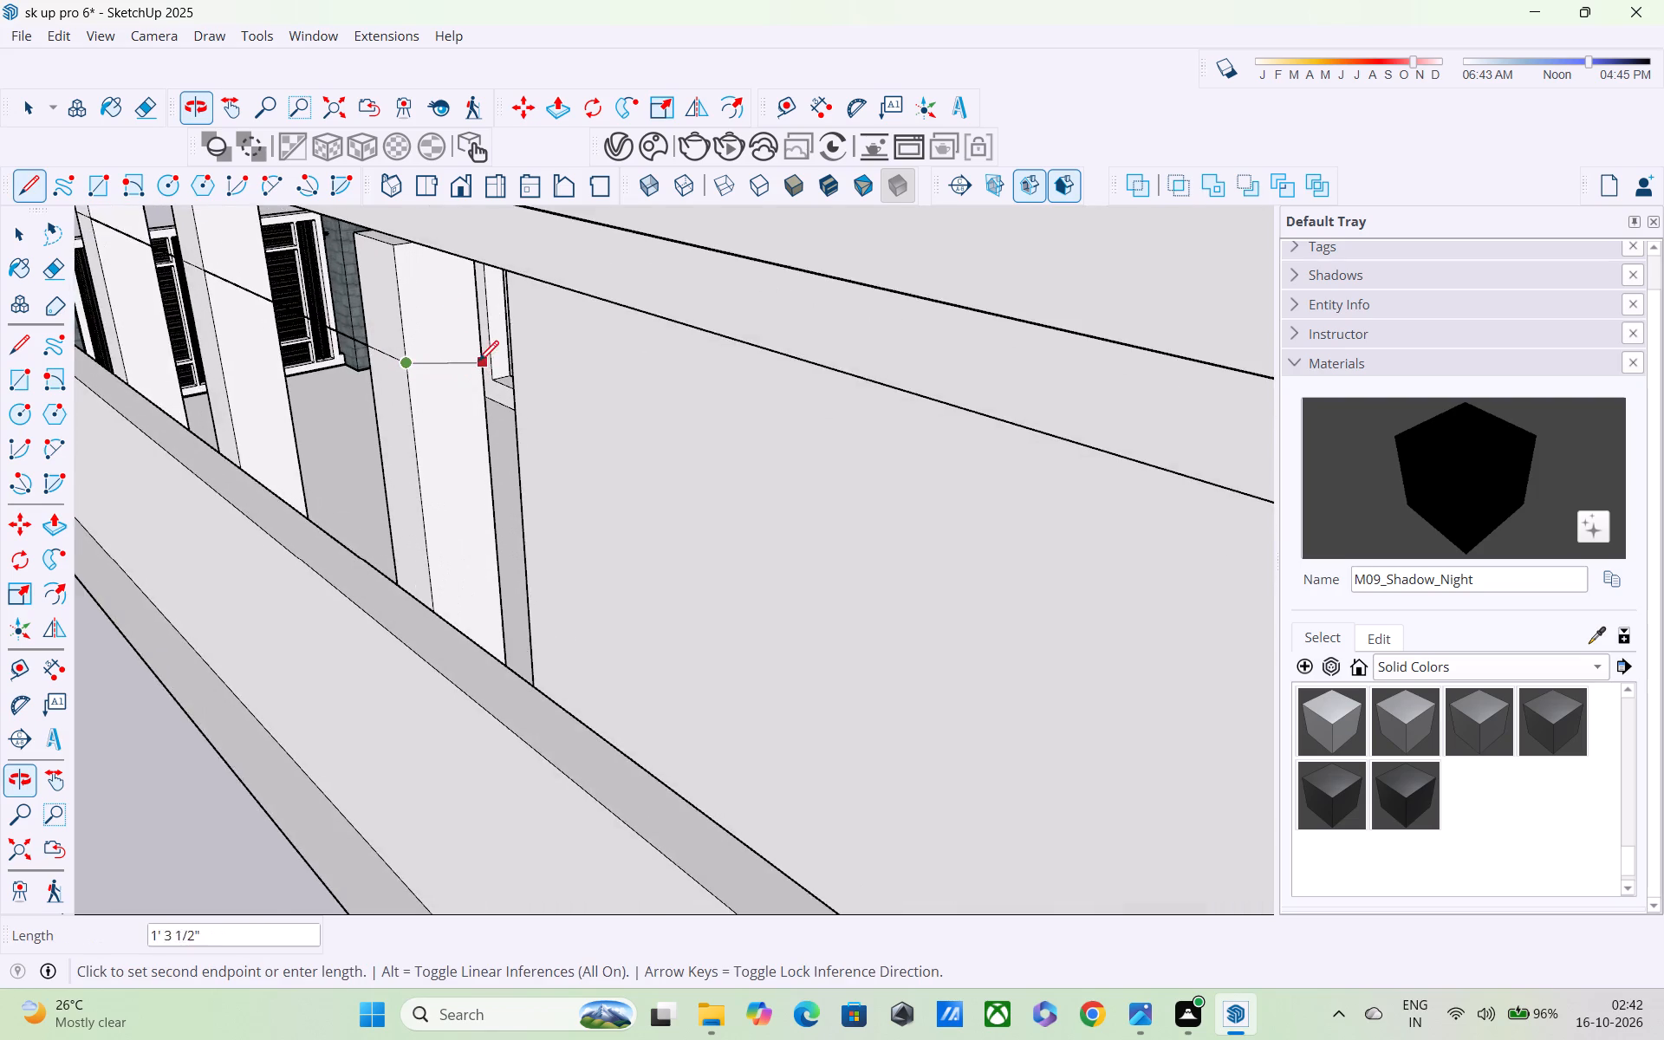
pyautogui.scroll(4, 478, 362)
pyautogui.click(478, 335)
# Draw a line along the columns' inner sides, from the inner end of the front column's line to the rear column.
pyautogui.moveTo(521, 354); pyautogui.dragTo(842, 415, button='middle')
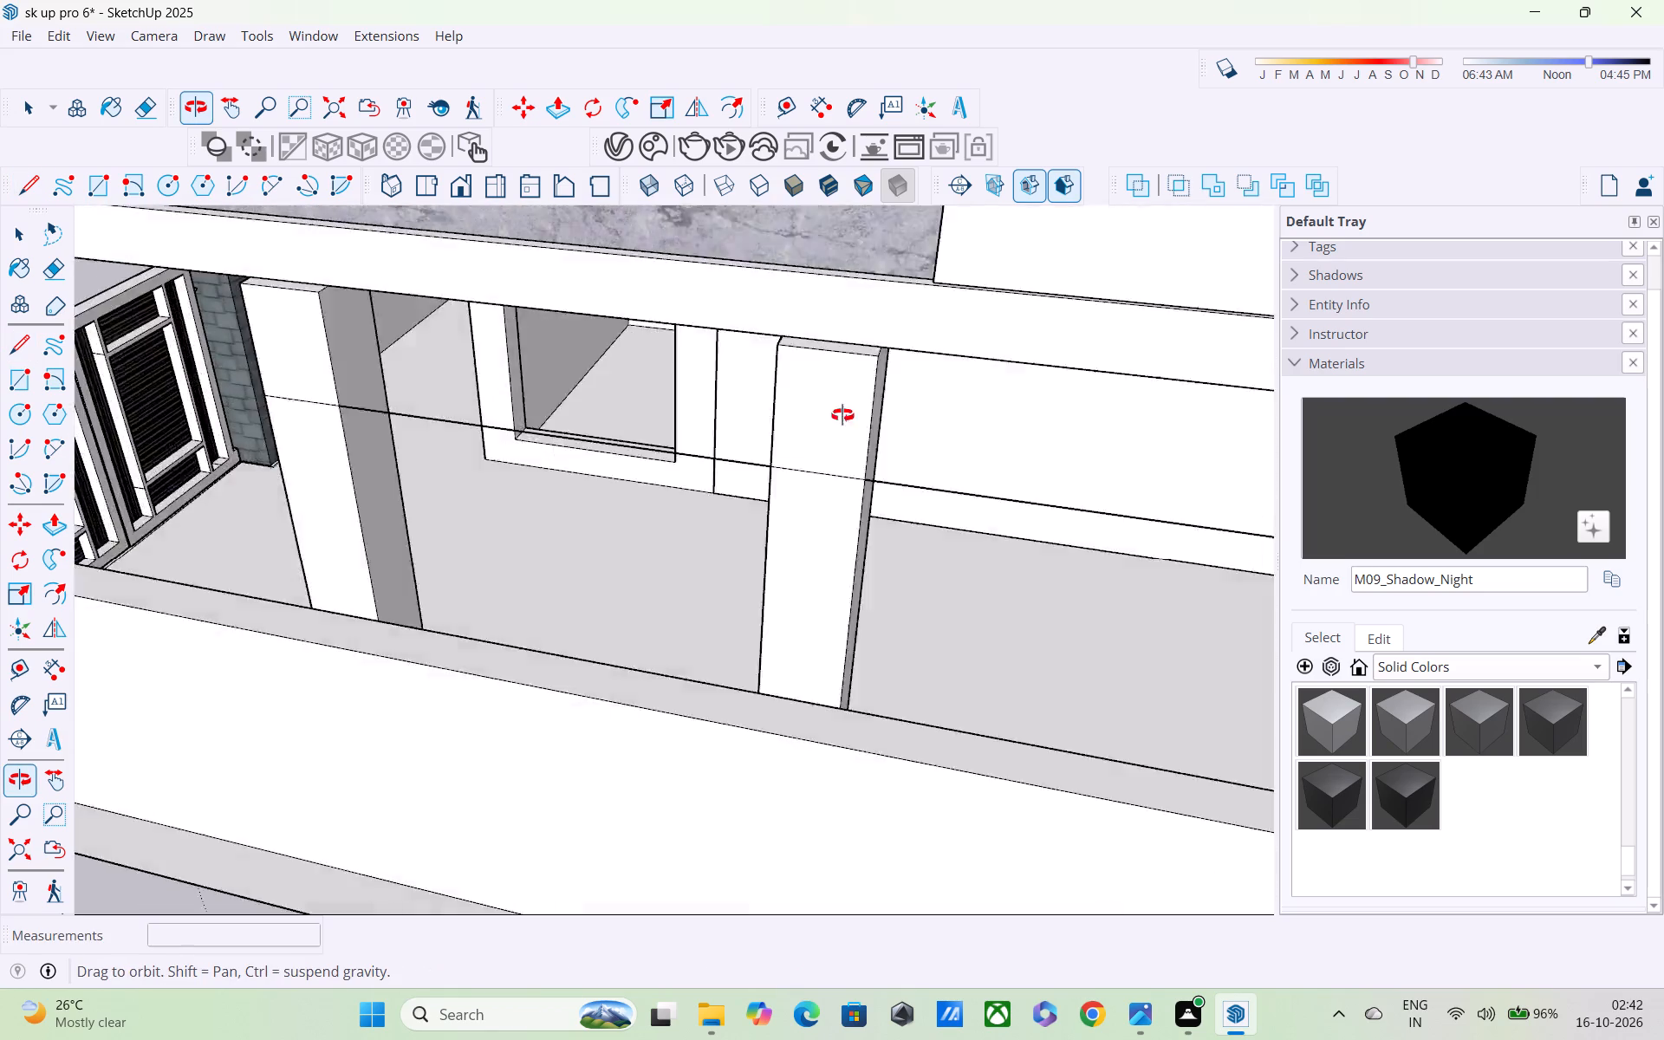
pyautogui.moveTo(842, 415); pyautogui.dragTo(941, 417, button='middle')
pyautogui.scroll(-4, 918, 417)
pyautogui.moveTo(742, 452); pyautogui.dragTo(1042, 390, button='middle')
pyautogui.scroll(1, 1020, 419)
pyautogui.moveTo(848, 386); pyautogui.dragTo(1205, 425, button='middle')
pyautogui.scroll(1, 954, 363)
pyautogui.moveTo(958, 378); pyautogui.dragTo(970, 393, button='middle')
pyautogui.keyDown('shift'); pyautogui.moveTo(973, 400); pyautogui.dragTo(1073, 514, button='middle'); pyautogui.keyUp('shift')
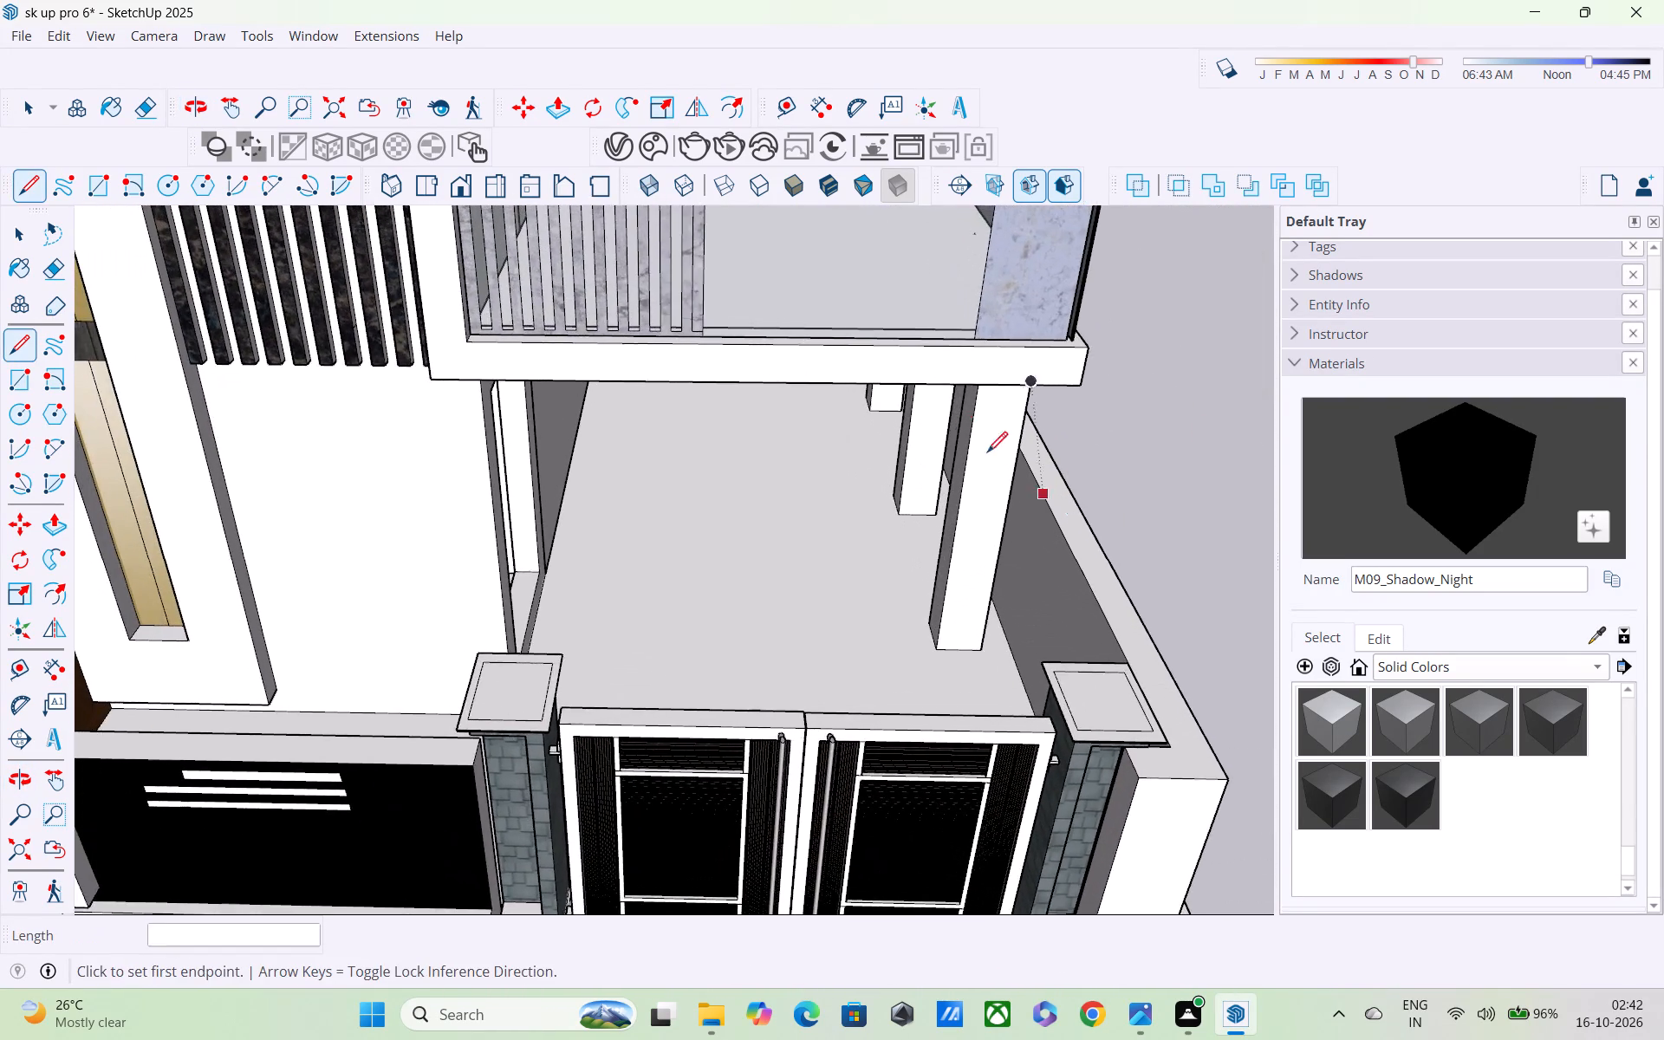
pyautogui.scroll(3, 952, 414)
pyautogui.keyDown('shift'); pyautogui.moveTo(954, 418); pyautogui.dragTo(978, 302, button='middle'); pyautogui.keyUp('shift')
pyautogui.keyDown('shift'); pyautogui.moveTo(978, 309); pyautogui.dragTo(990, 482, button='middle'); pyautogui.keyUp('shift')
pyautogui.scroll(1, 1004, 490)
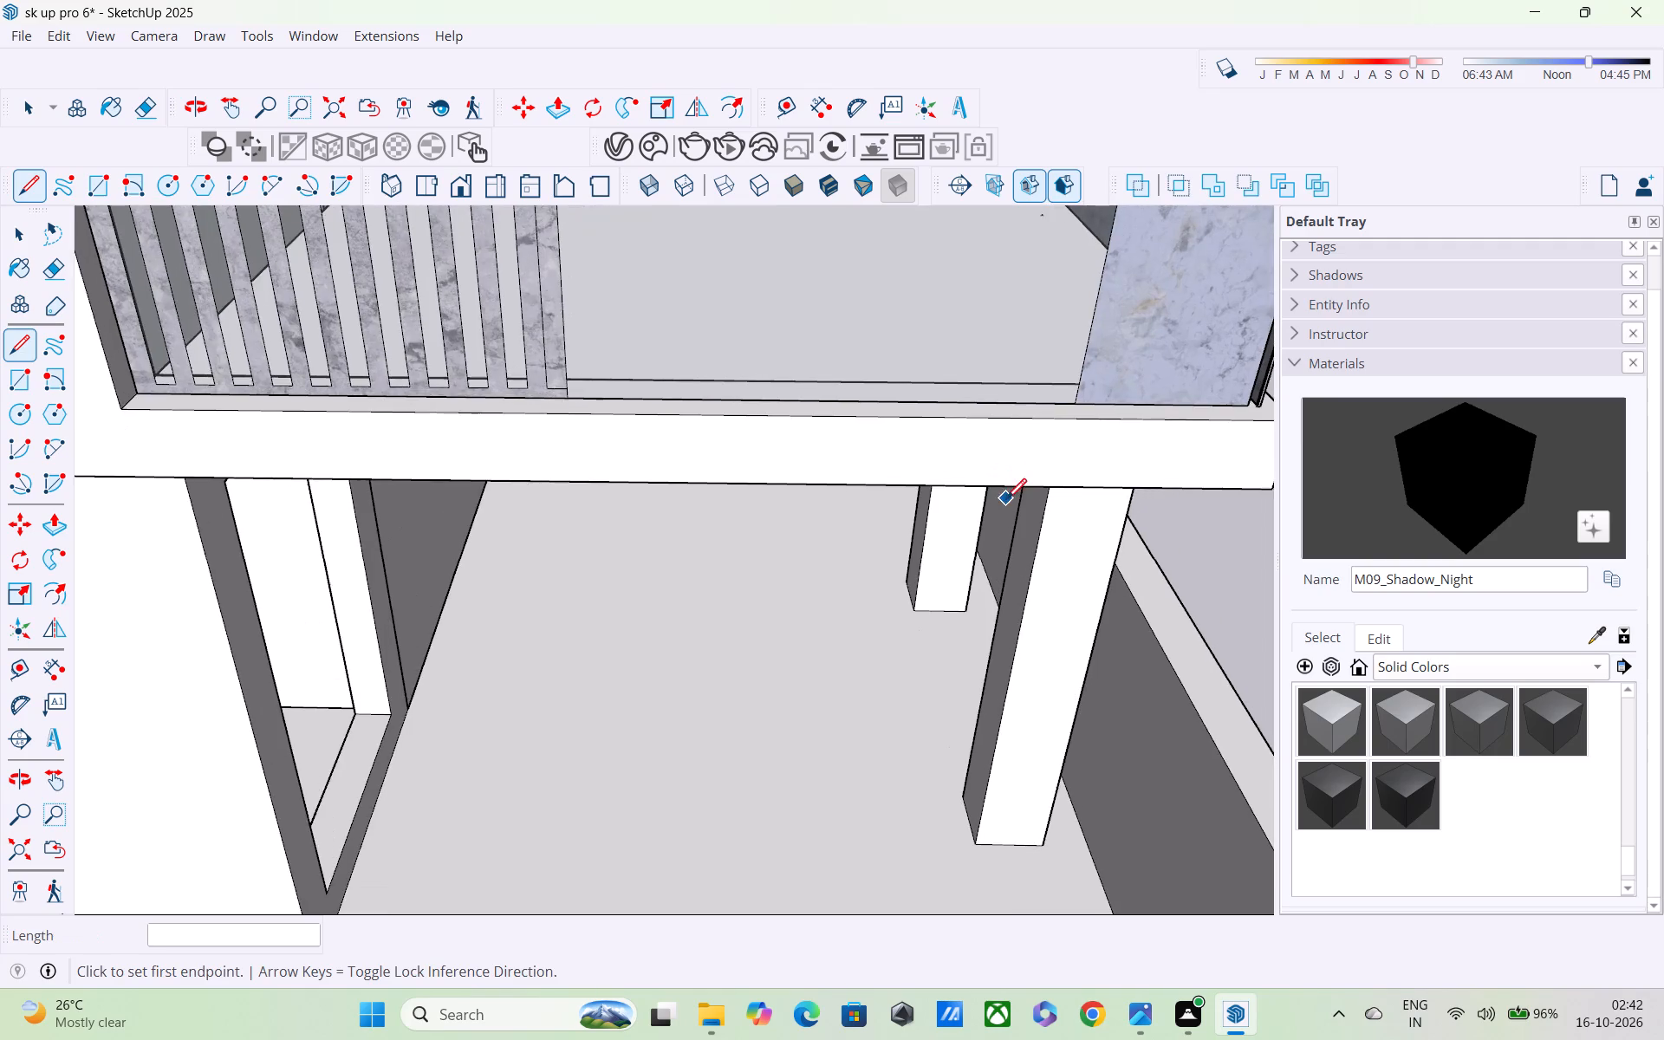
pyautogui.moveTo(1006, 502); pyautogui.dragTo(1050, 384, button='middle')
pyautogui.scroll(4, 1050, 384)
pyautogui.click(1039, 400)
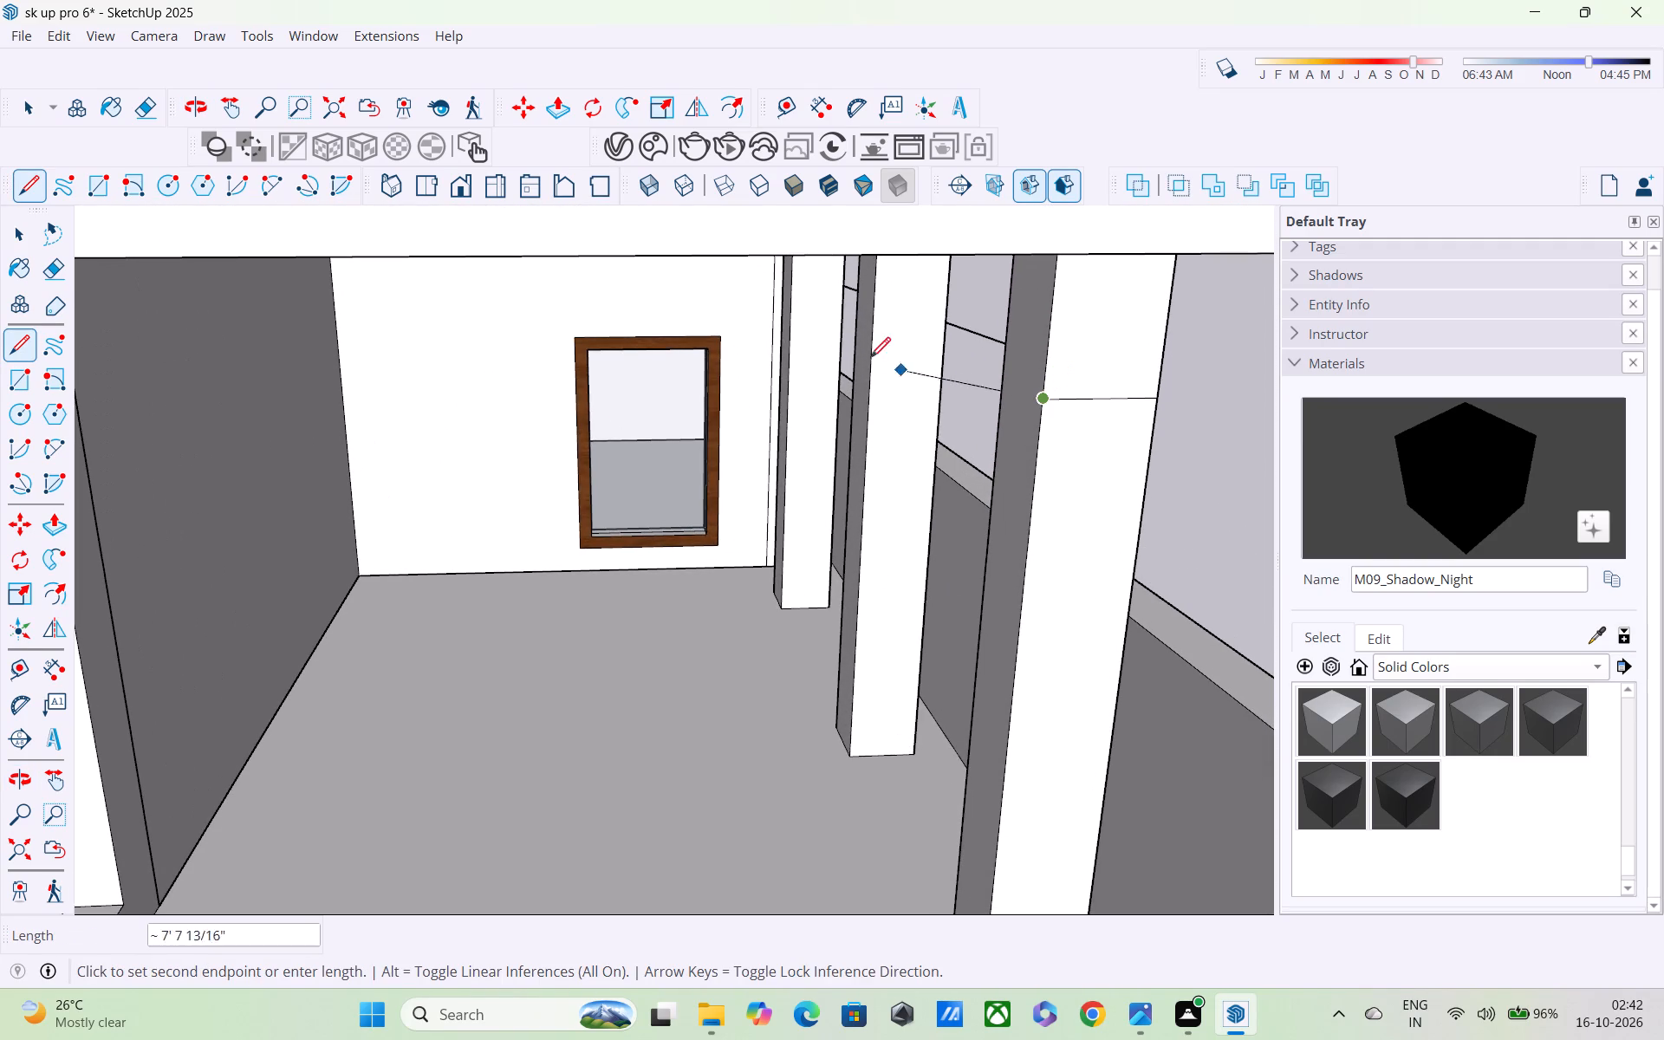
pyautogui.moveTo(781, 280); pyautogui.dragTo(830, 255, button='middle')
pyautogui.scroll(3, 804, 269)
pyautogui.click(789, 280)
# Extend the inner-side line about 1' 9 15/16" across the rear column to the end of its back-face line.
pyautogui.moveTo(796, 319); pyautogui.dragTo(943, 387, button='middle')
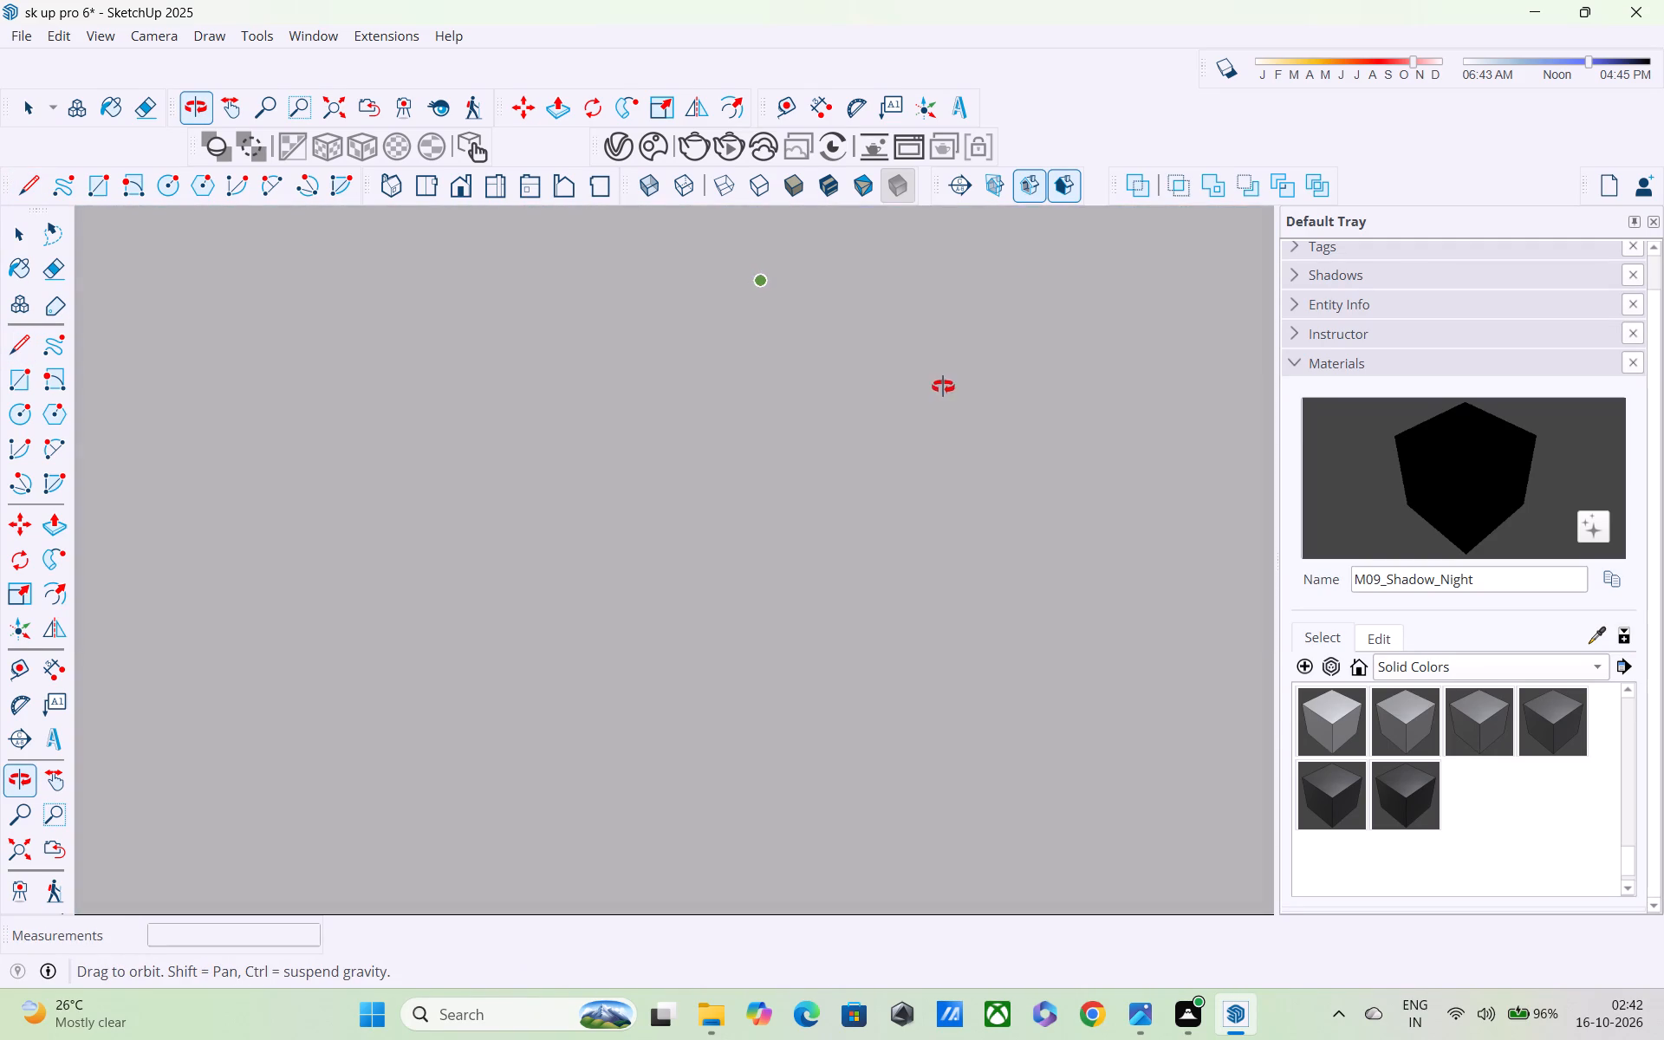
pyautogui.moveTo(943, 387); pyautogui.dragTo(842, 300, button='middle')
pyautogui.scroll(4, 786, 296)
pyautogui.moveTo(820, 359); pyautogui.dragTo(1007, 395, button='middle')
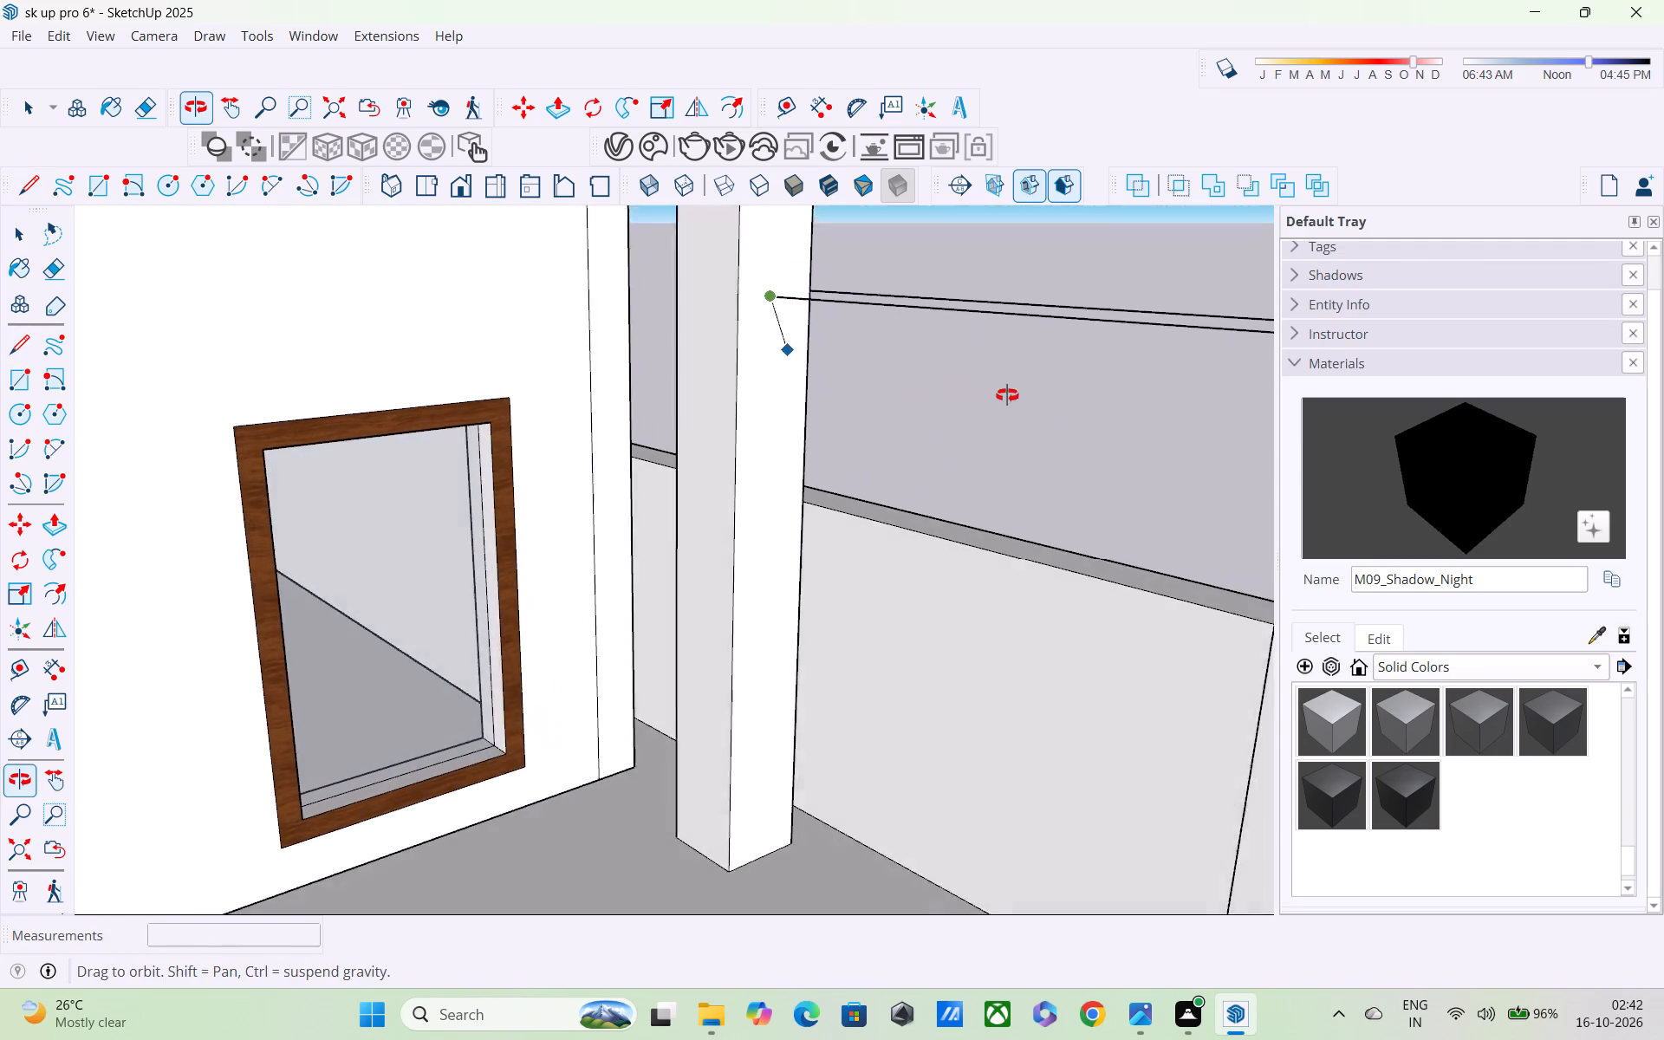
pyautogui.moveTo(1007, 395); pyautogui.dragTo(1043, 393, button='middle')
pyautogui.scroll(1, 765, 313)
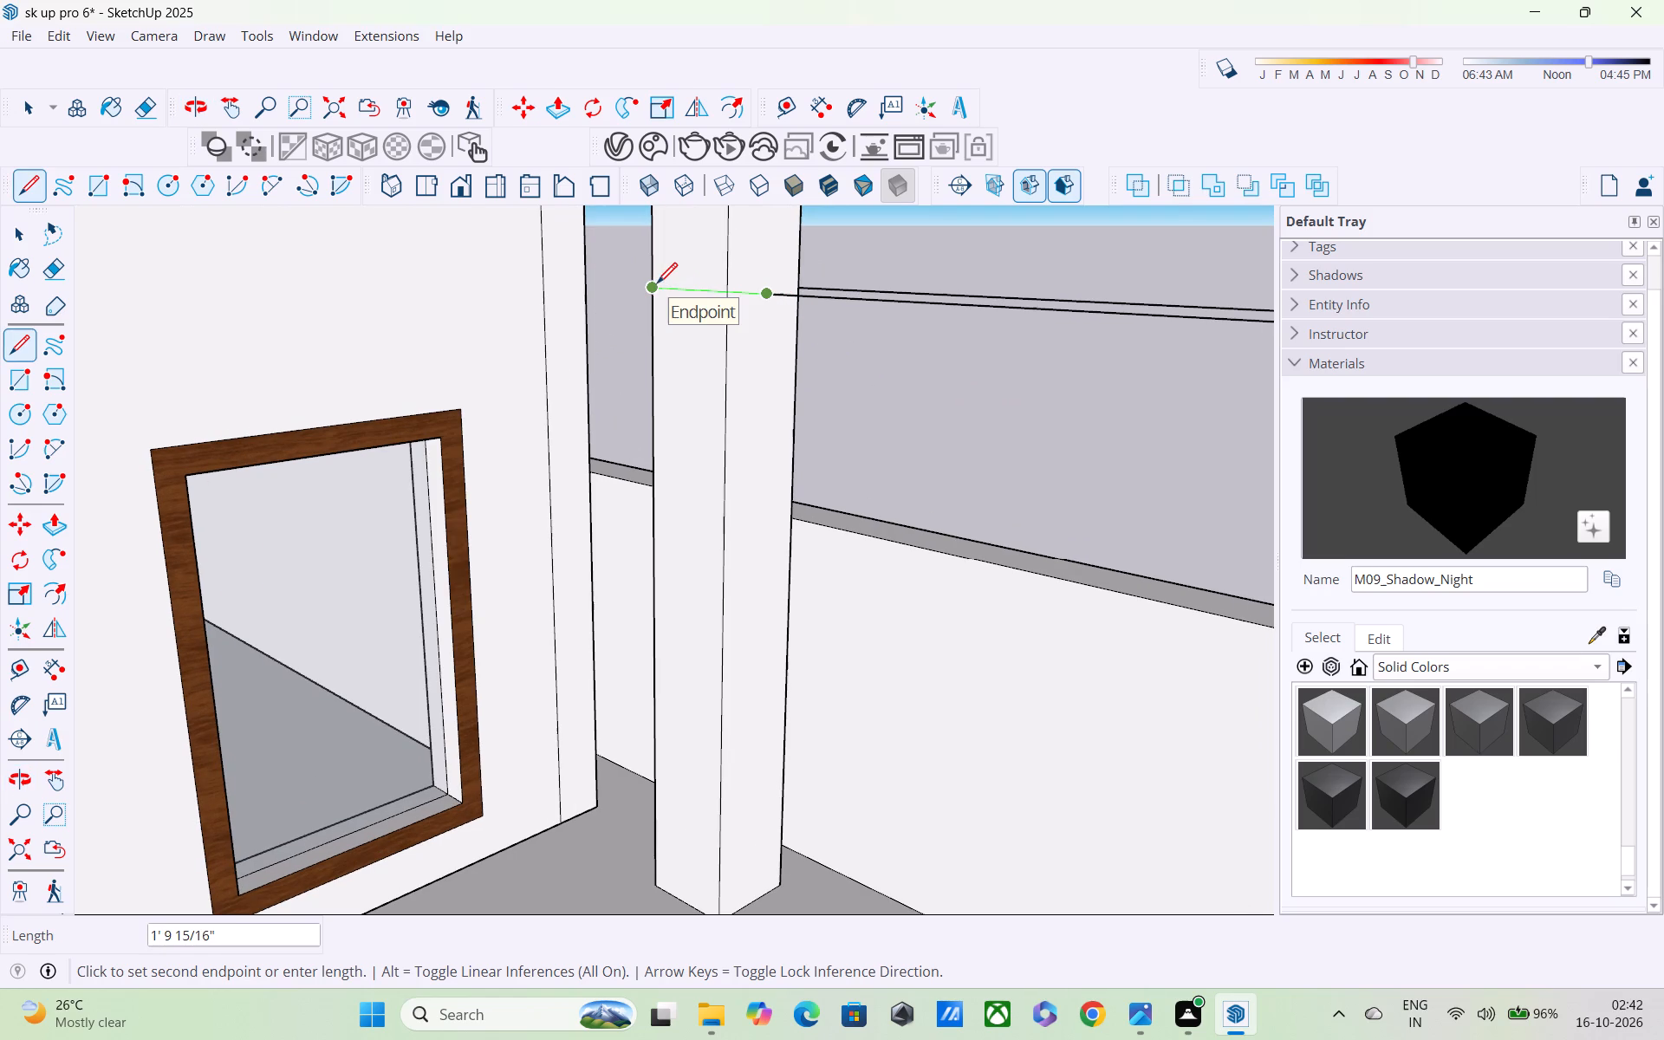
pyautogui.click(656, 284)
# Examine the lines around the rear column from several angles inside the parking area.
pyautogui.moveTo(681, 313); pyautogui.dragTo(705, 296, button='middle')
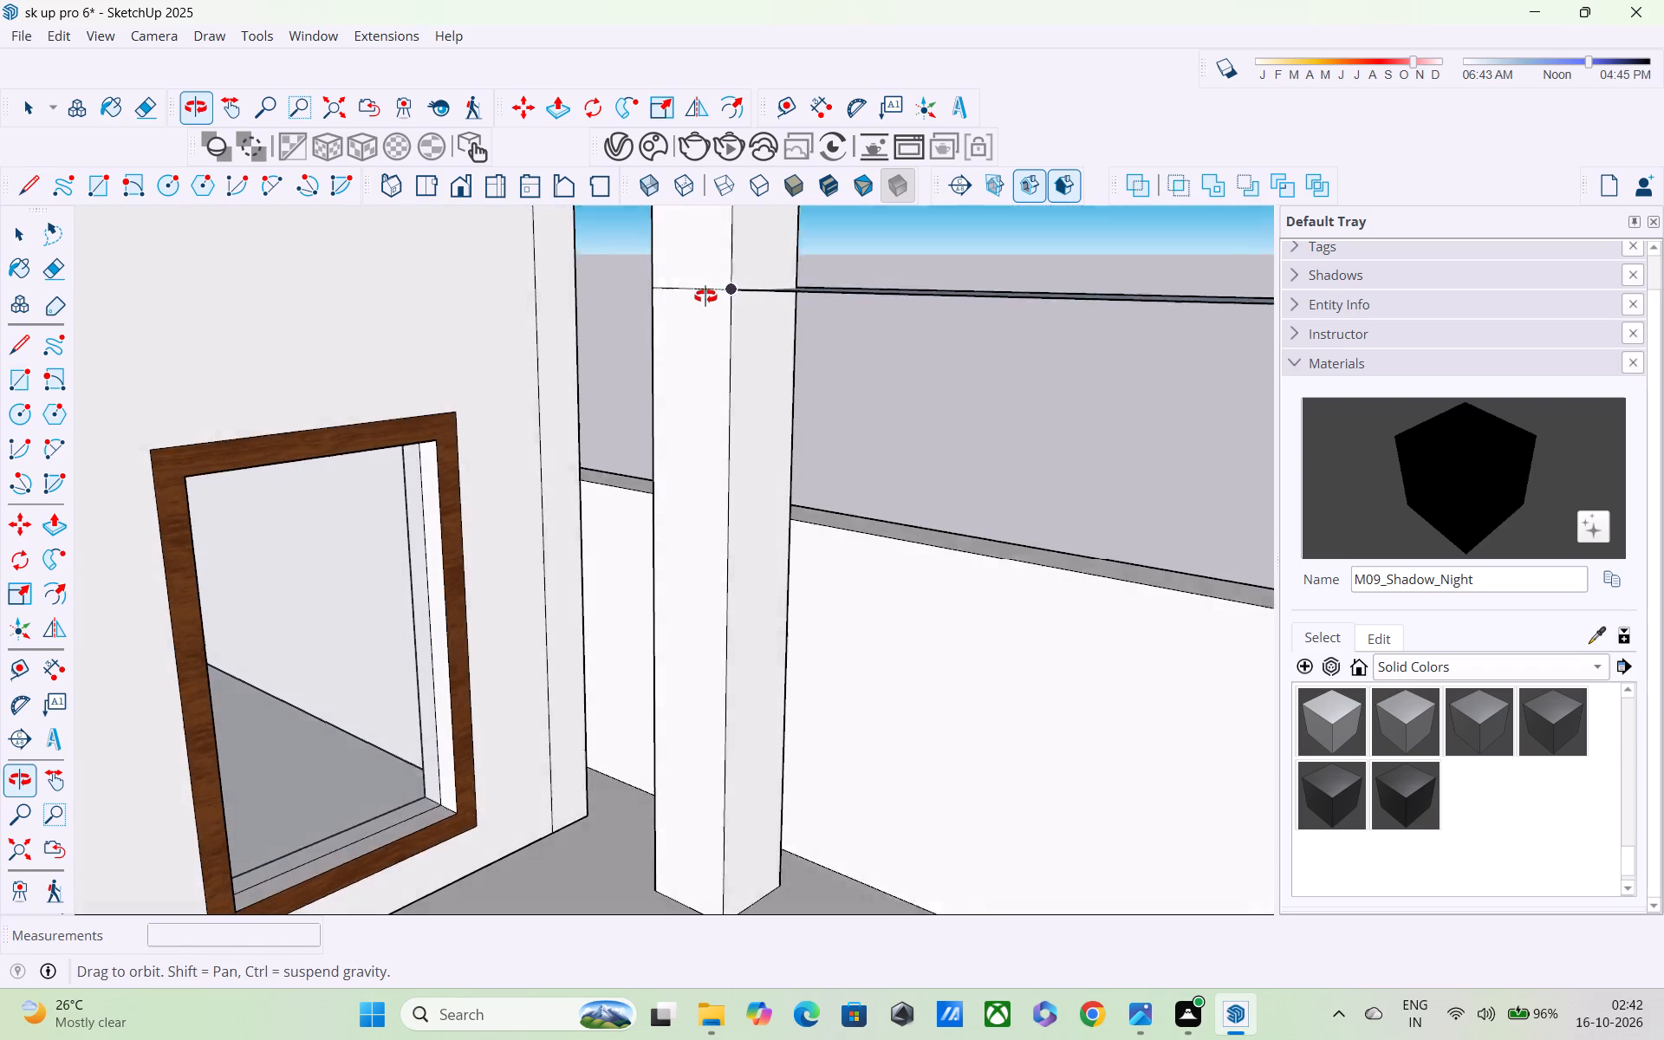
pyautogui.moveTo(705, 296); pyautogui.dragTo(695, 287, button='middle')
pyautogui.moveTo(686, 285); pyautogui.dragTo(764, 318, button='middle')
pyautogui.scroll(4, 718, 306)
pyautogui.moveTo(656, 295); pyautogui.dragTo(669, 308, button='middle')
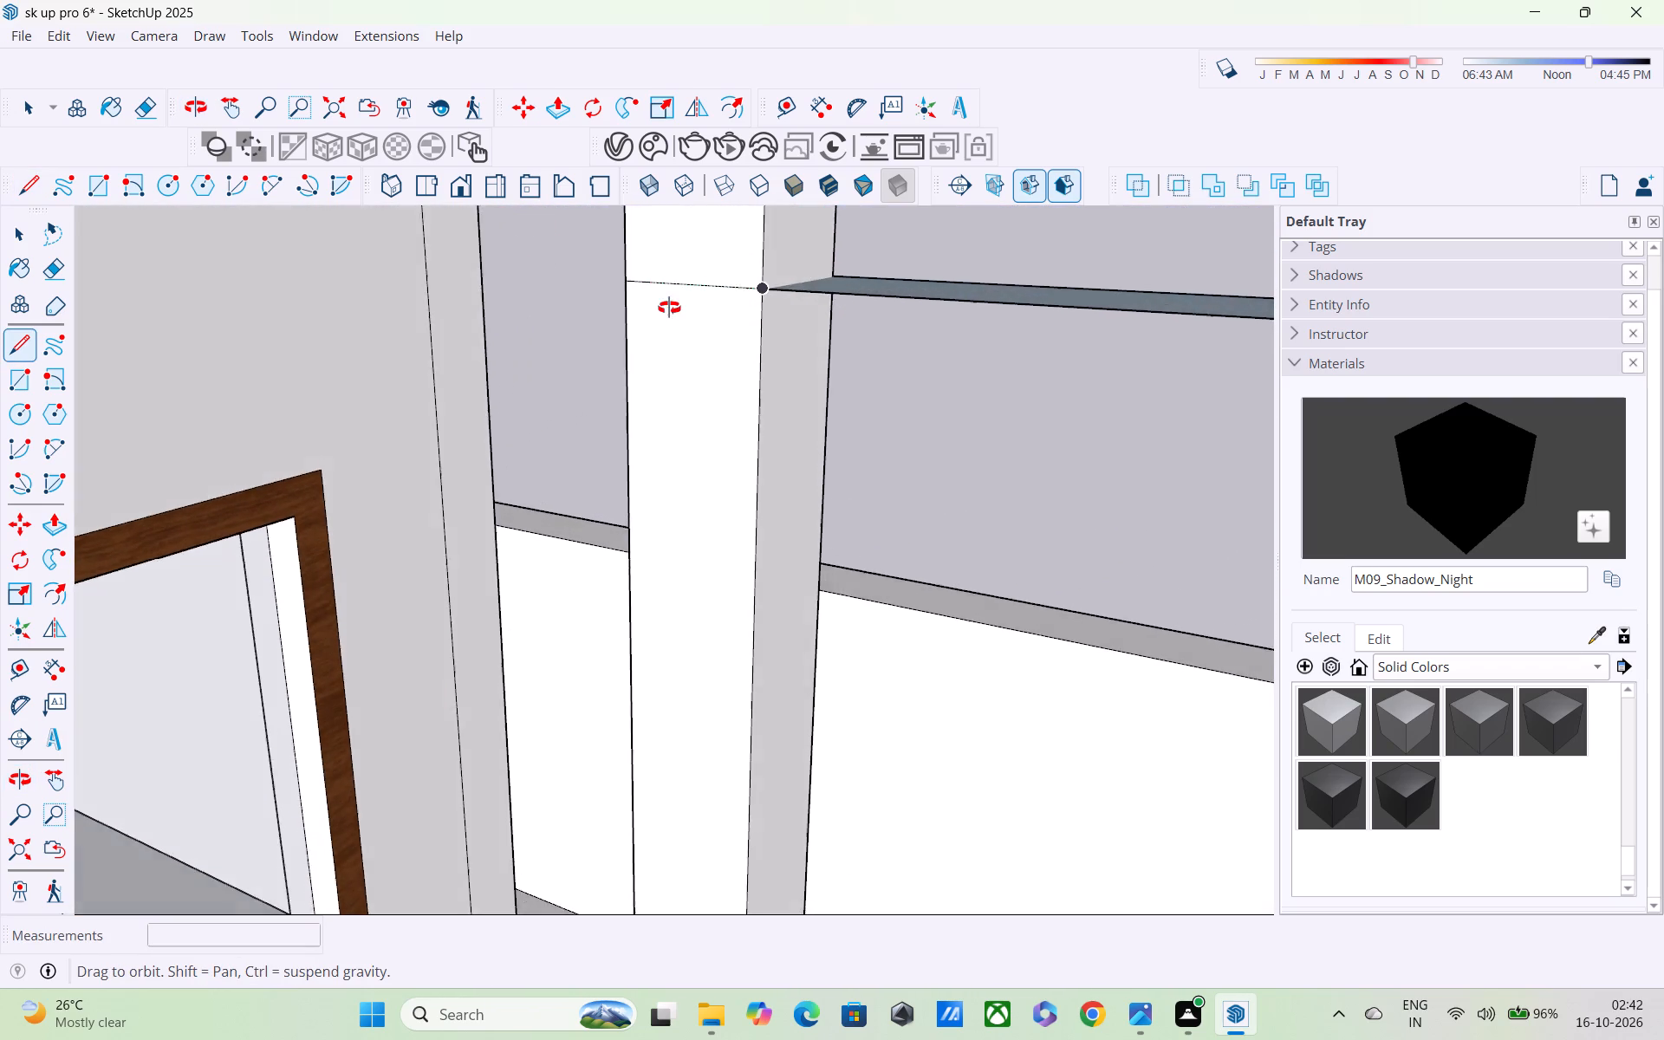
pyautogui.moveTo(669, 308); pyautogui.dragTo(998, 296, button='middle')
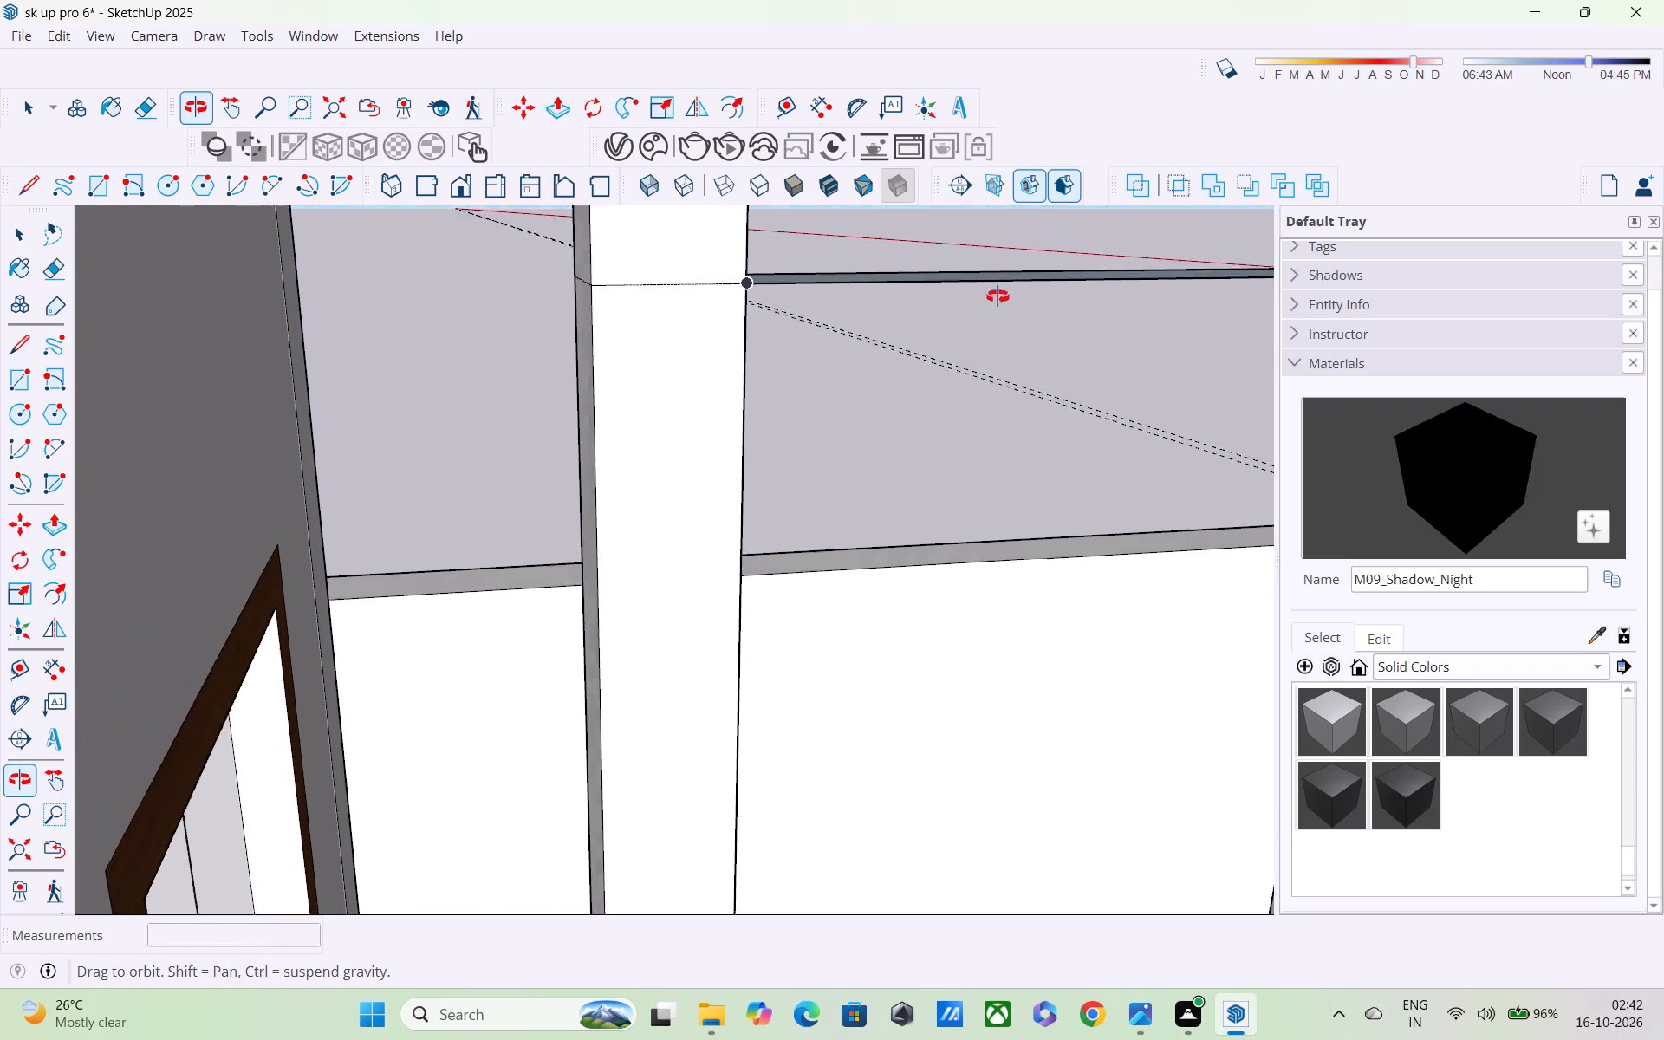
pyautogui.moveTo(998, 296); pyautogui.dragTo(724, 296, button='middle')
pyautogui.scroll(-3, 718, 300)
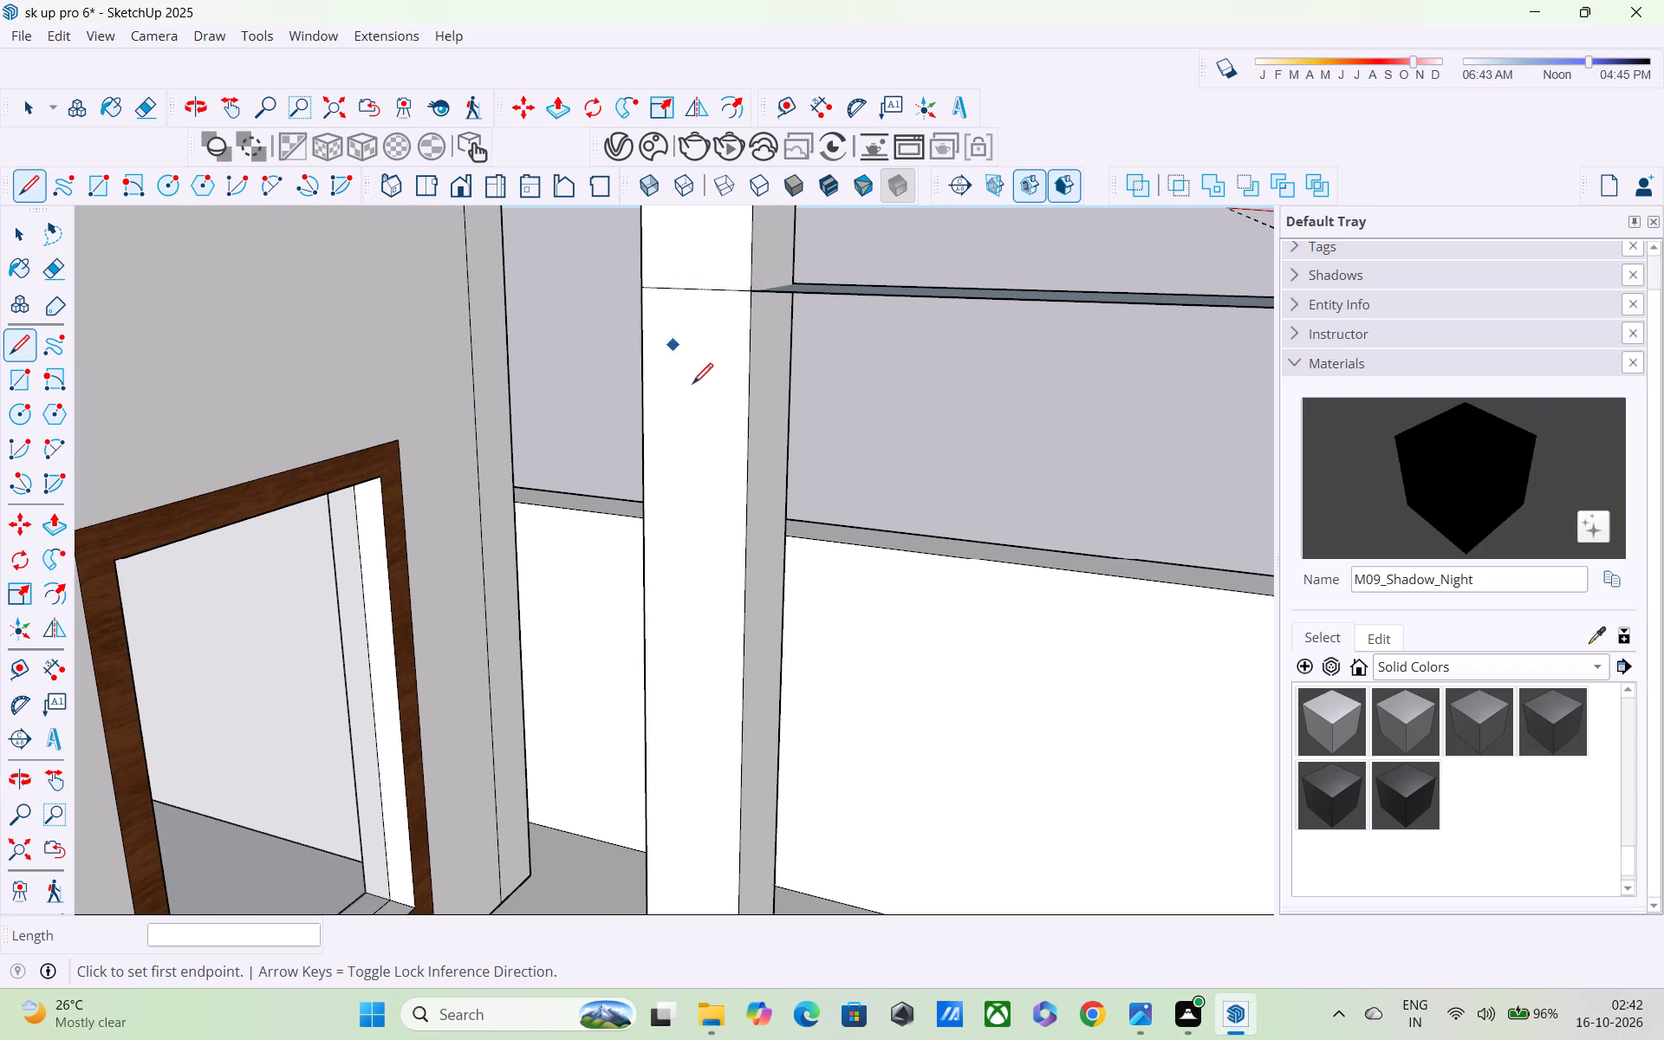
pyautogui.scroll(-2, 774, 513)
pyautogui.scroll(-1, 958, 550)
# Paint the lower front and inner faces of the column nearest the gate with the wood material Wood_Veneer_15_1K.
pyautogui.click(1443, 665)
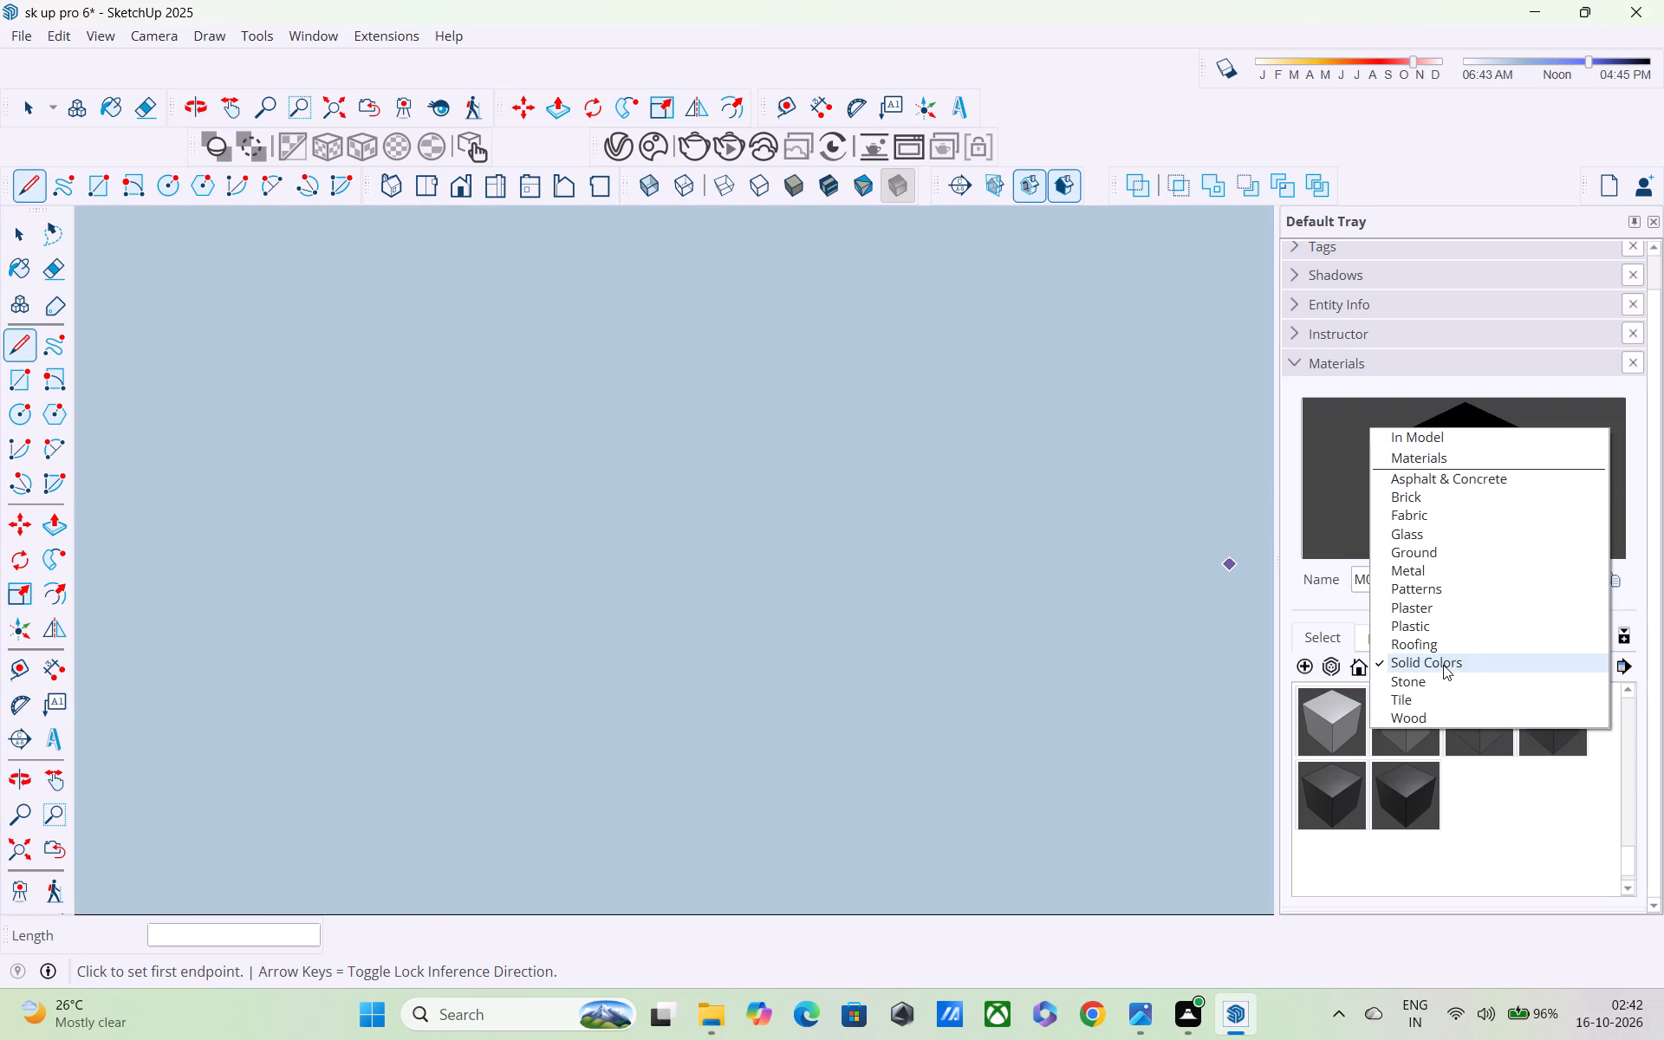
pyautogui.click(1423, 716)
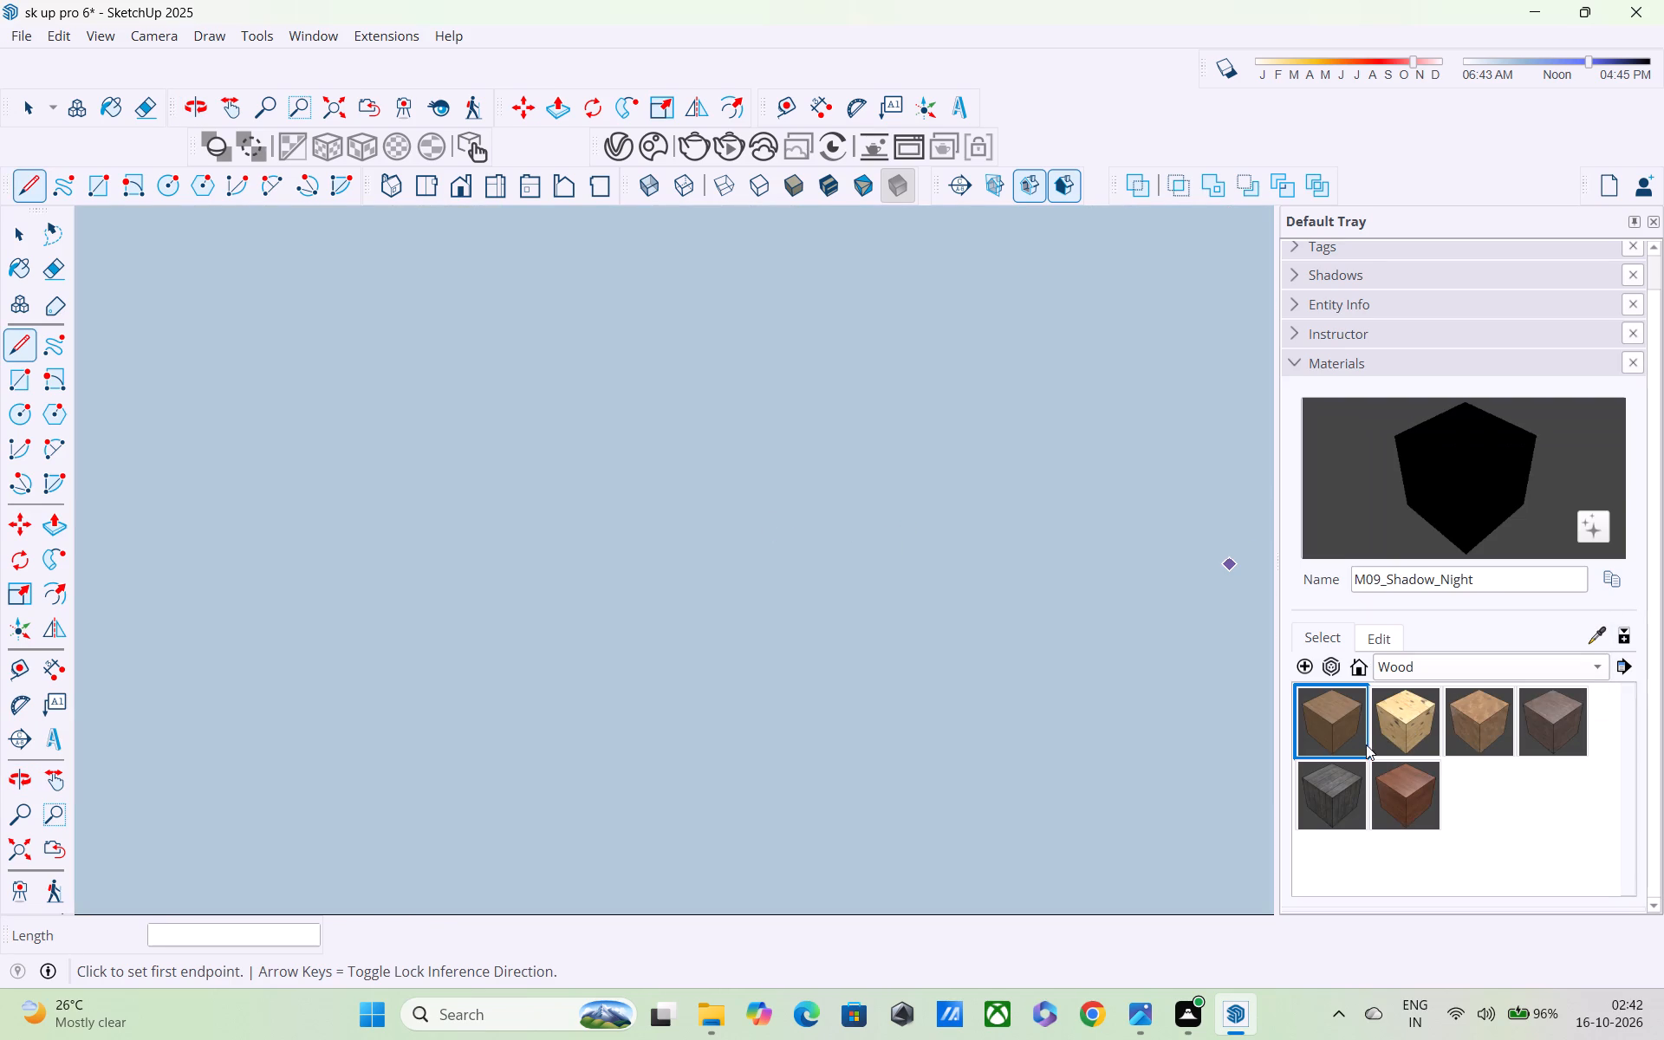
pyautogui.click(1405, 785)
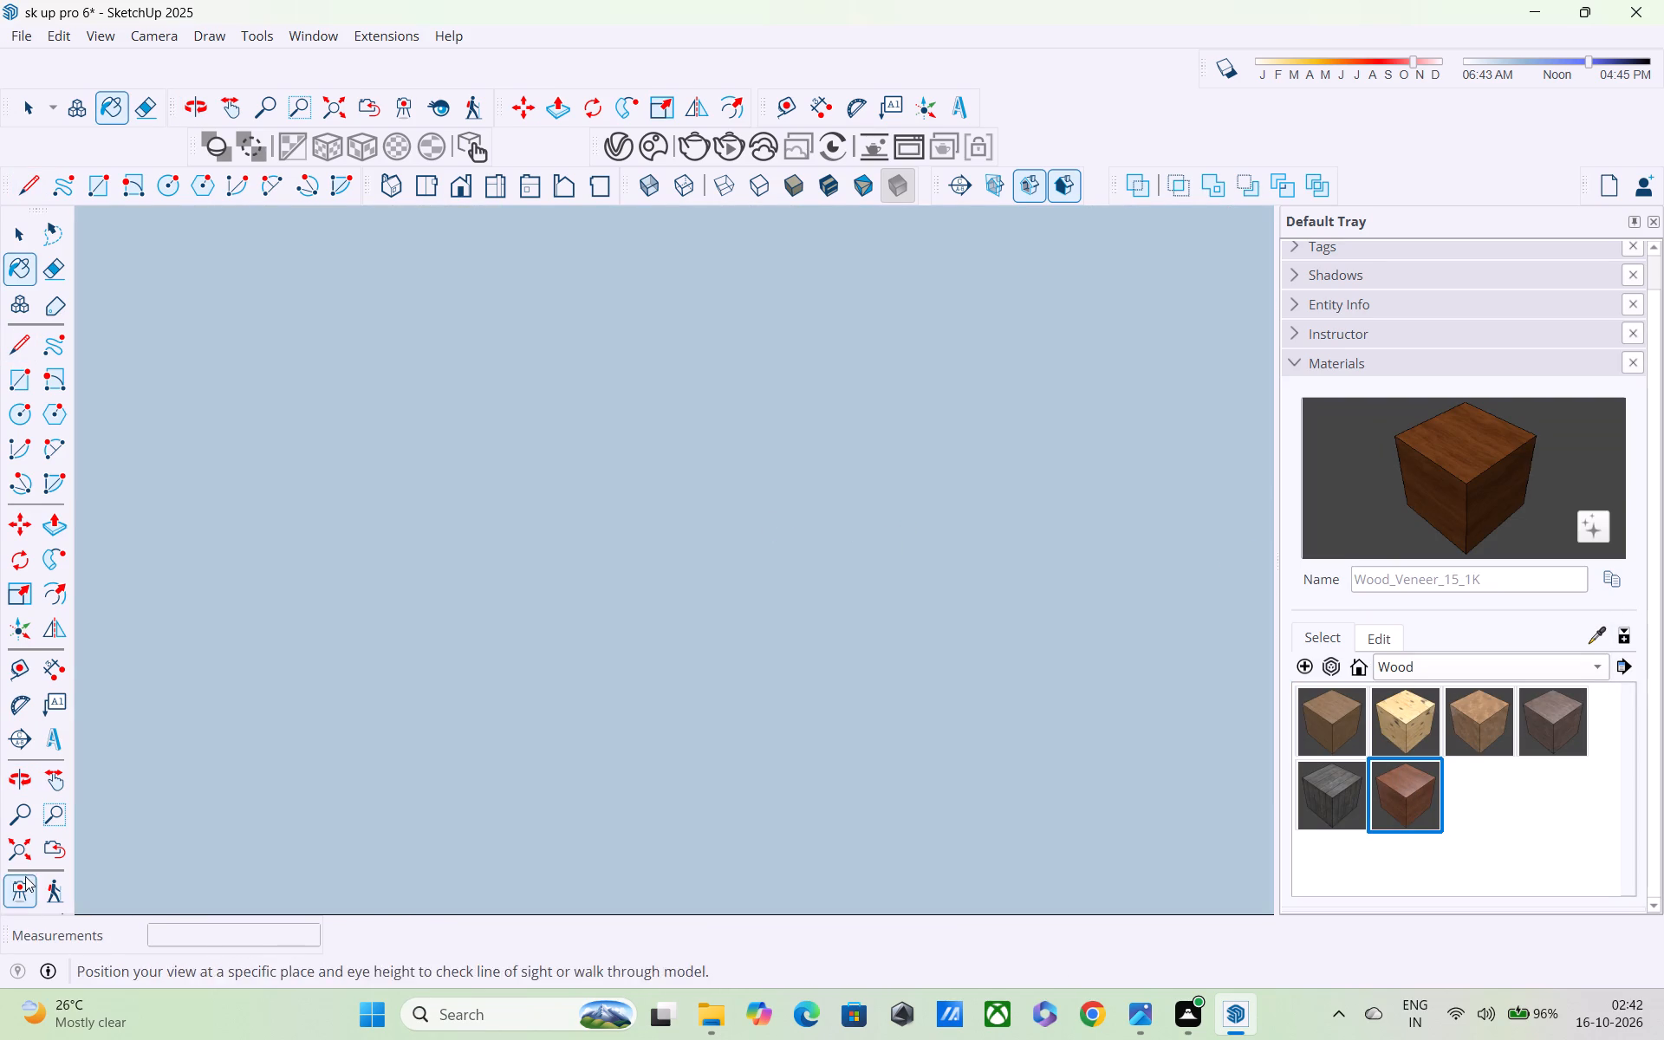
pyautogui.click(27, 851)
pyautogui.moveTo(549, 488); pyautogui.dragTo(216, 610, button='middle')
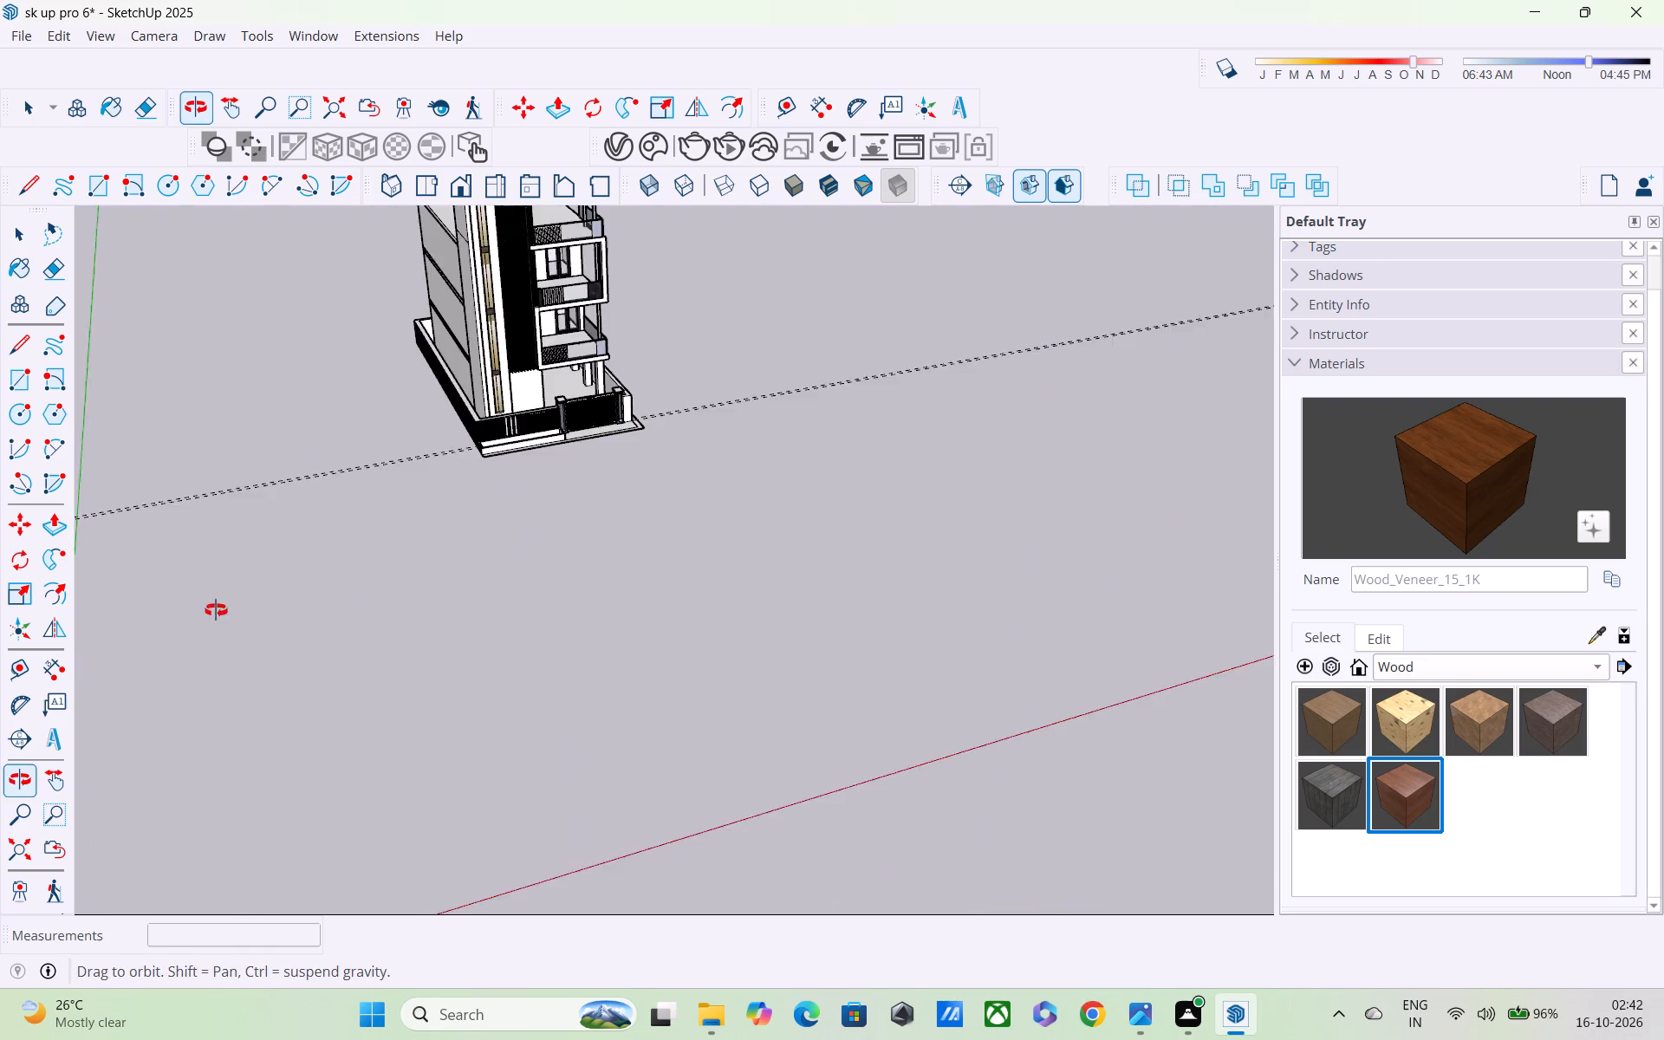
pyautogui.moveTo(216, 610); pyautogui.dragTo(220, 602, button='middle')
pyautogui.scroll(-1, 432, 482)
pyautogui.scroll(9, 550, 419)
pyautogui.moveTo(572, 383); pyautogui.dragTo(621, 306, button='middle')
pyautogui.scroll(6, 597, 348)
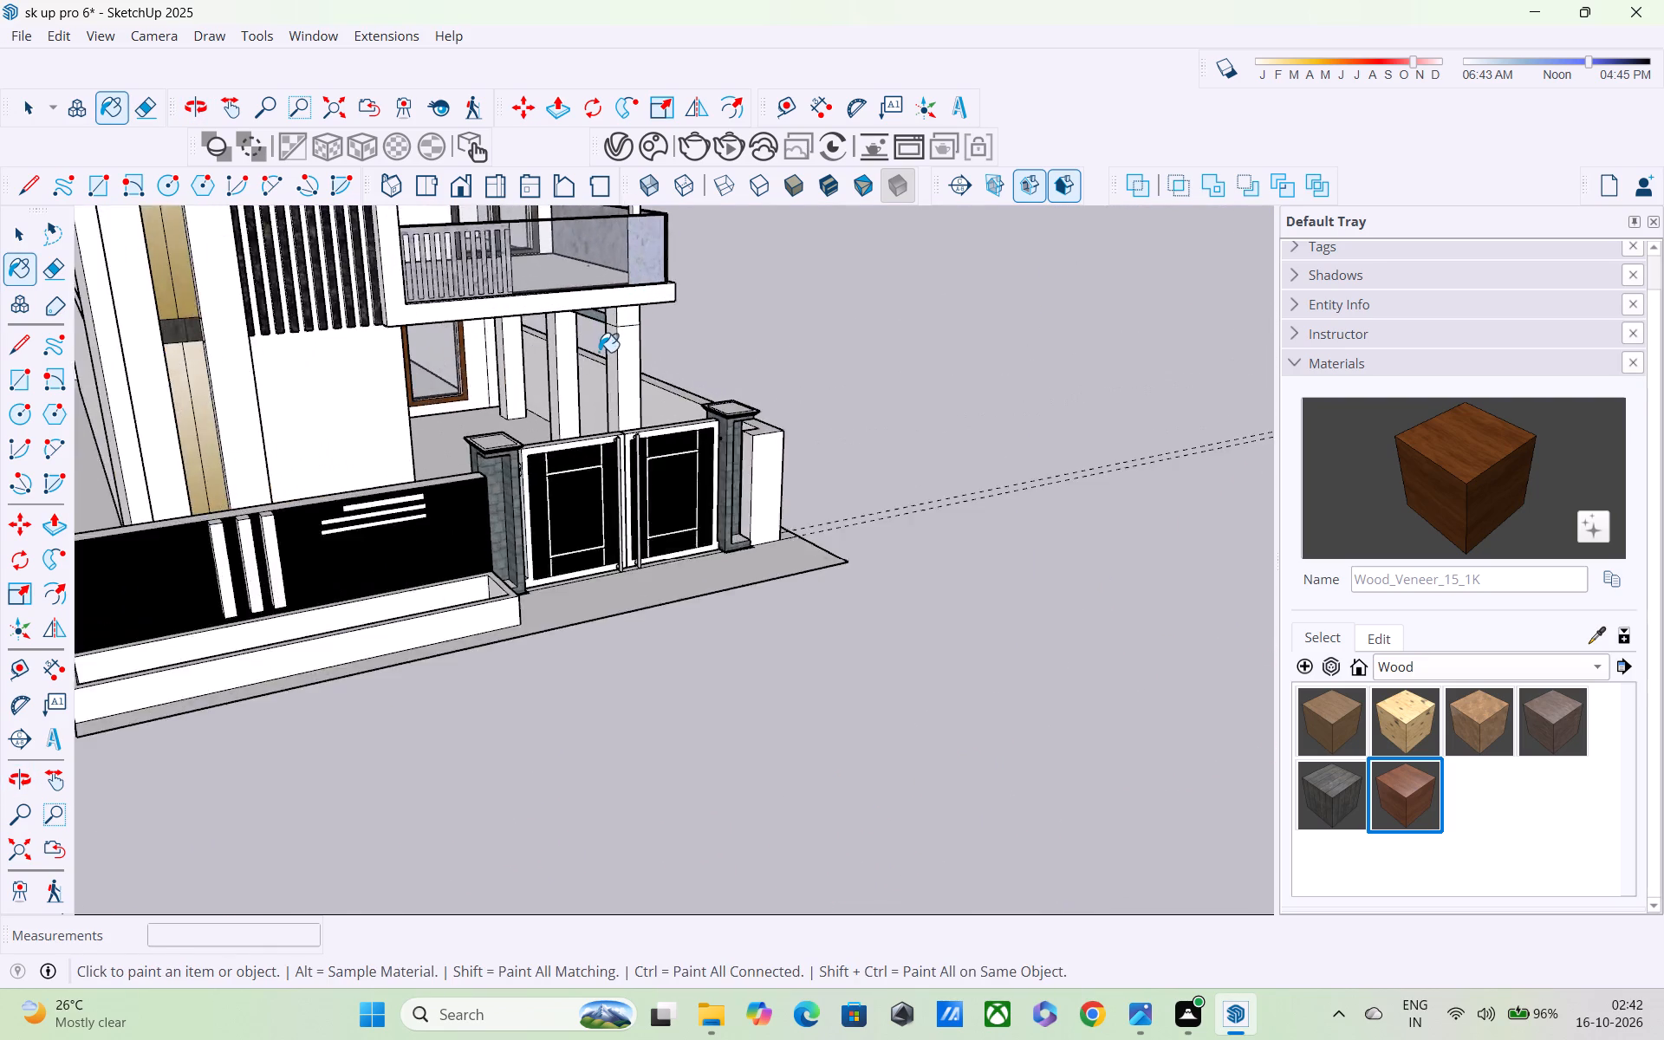
pyautogui.scroll(4, 599, 352)
pyautogui.moveTo(604, 339); pyautogui.dragTo(643, 286, button='middle')
pyautogui.click(660, 329)
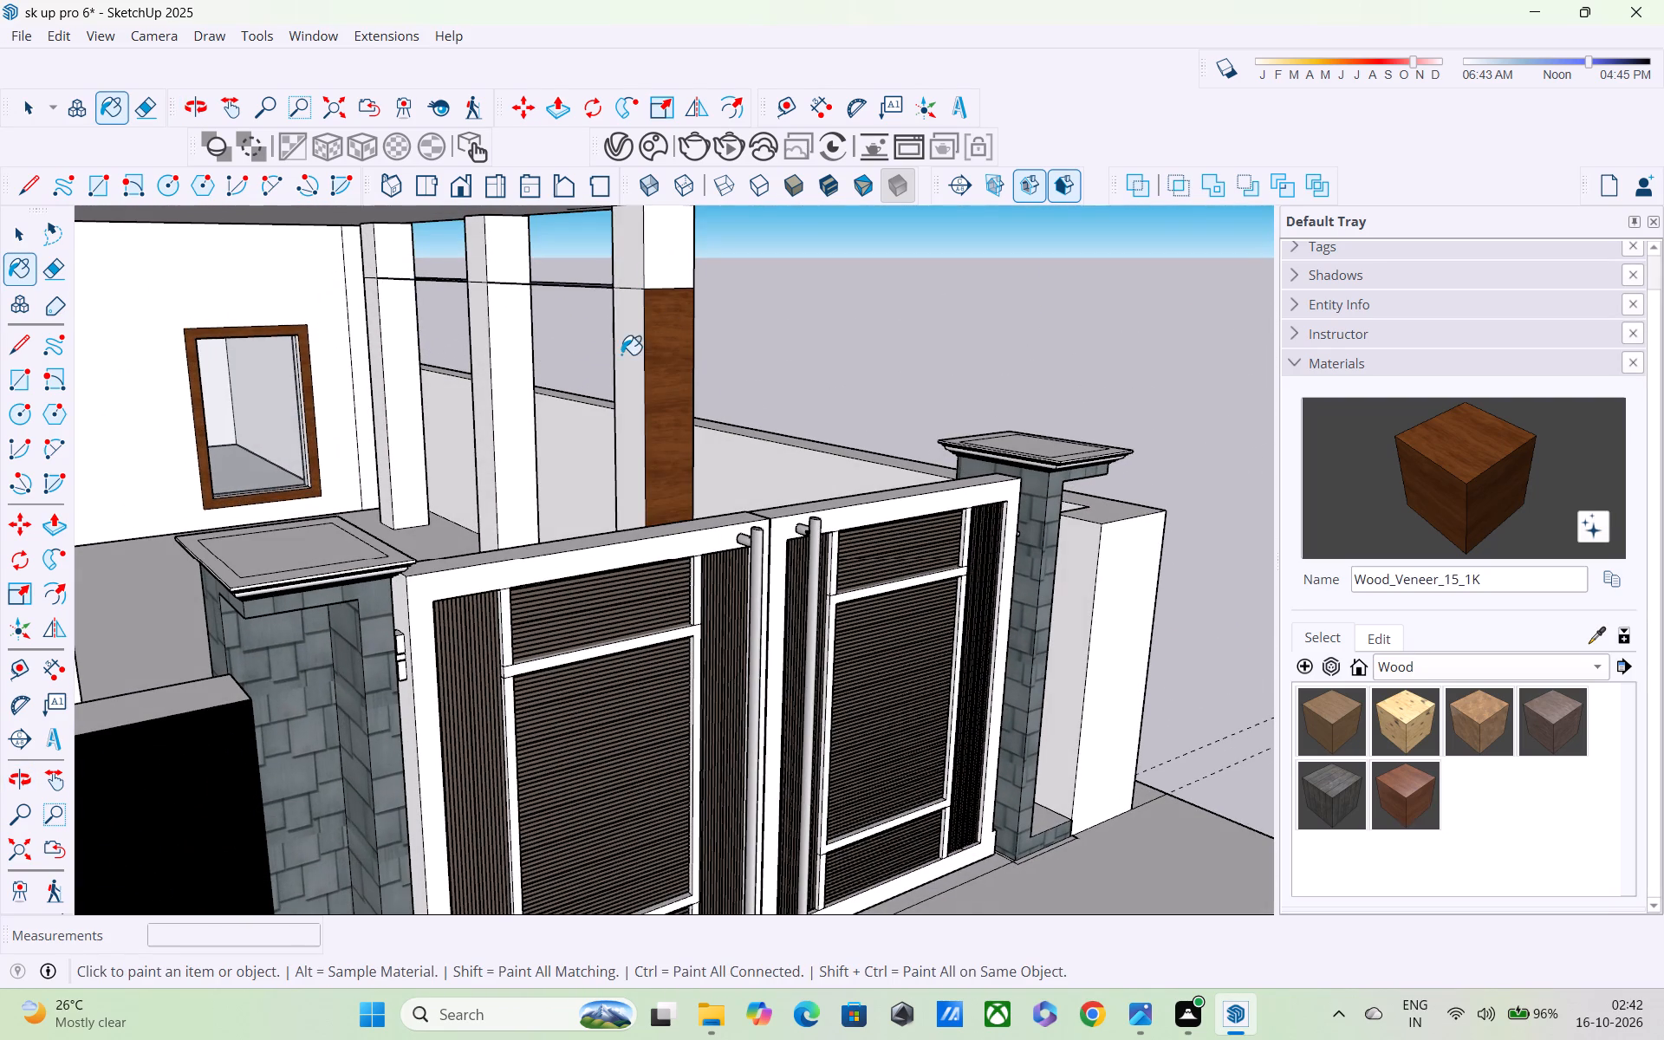
pyautogui.click(621, 354)
# Paint the lower outer face of the front parking column with Wood_Veneer_15_1K.
pyautogui.moveTo(655, 360); pyautogui.dragTo(339, 400, button='middle')
pyautogui.moveTo(1069, 349); pyautogui.dragTo(752, 374, button='middle')
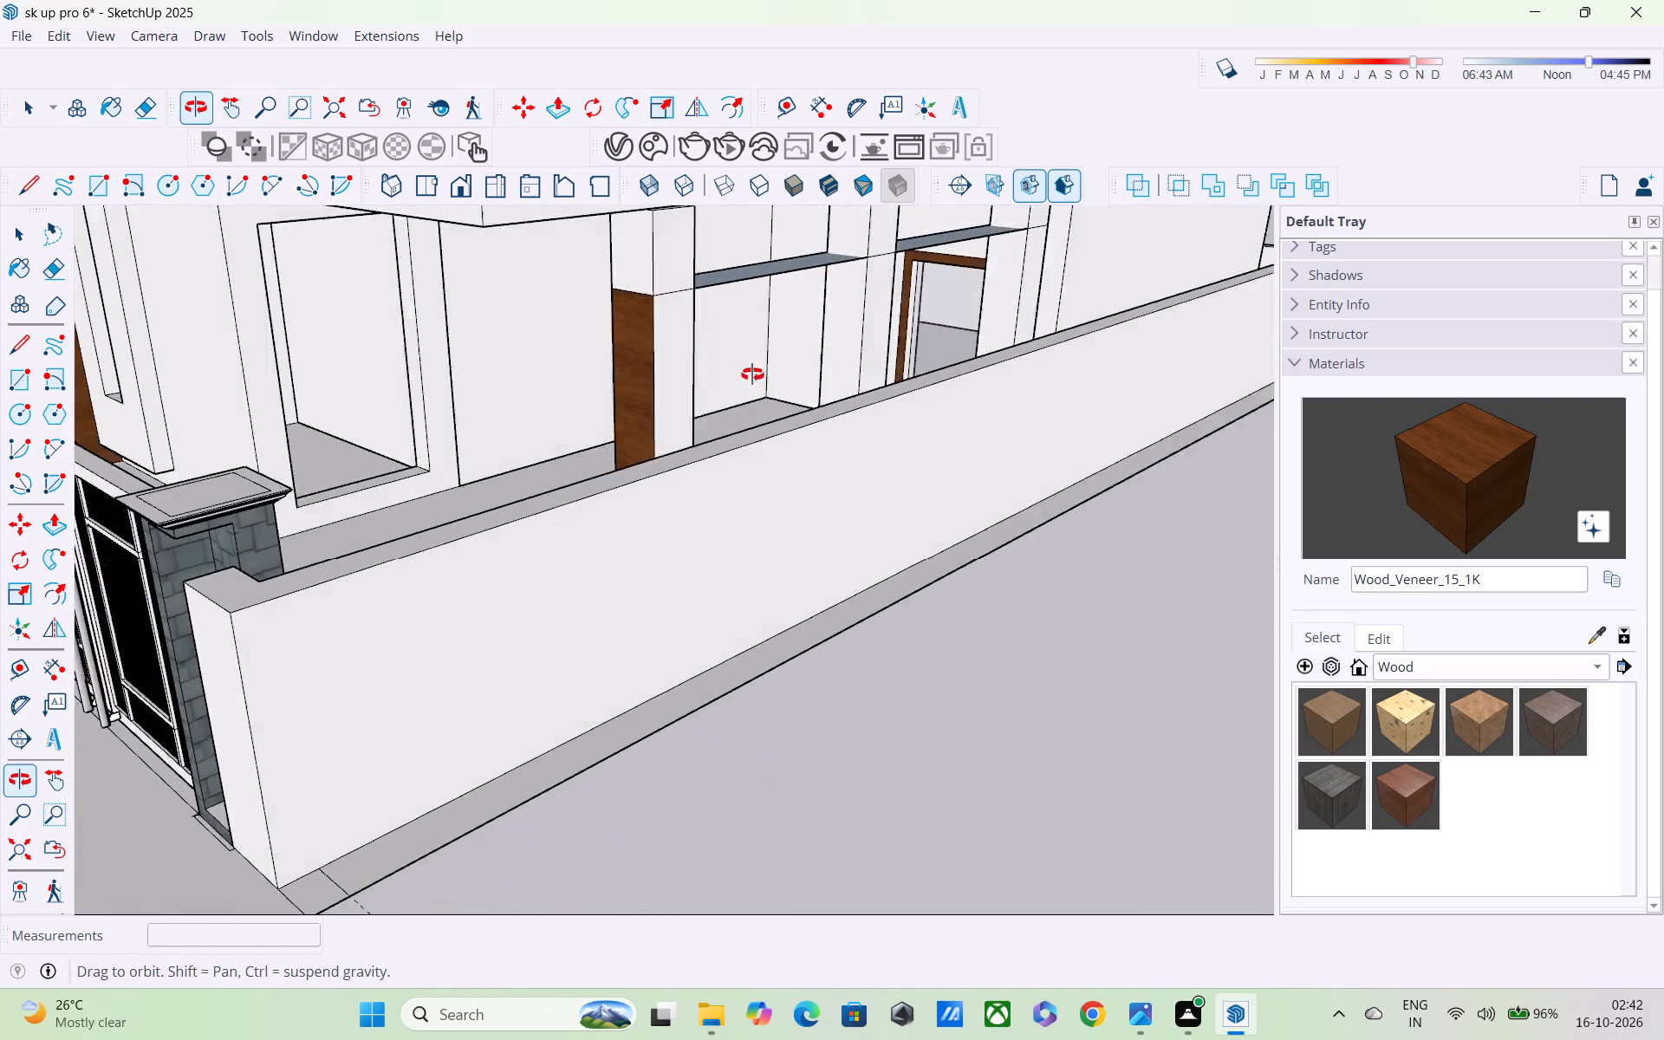
pyautogui.moveTo(752, 374); pyautogui.dragTo(732, 368, button='middle')
pyautogui.click(675, 366)
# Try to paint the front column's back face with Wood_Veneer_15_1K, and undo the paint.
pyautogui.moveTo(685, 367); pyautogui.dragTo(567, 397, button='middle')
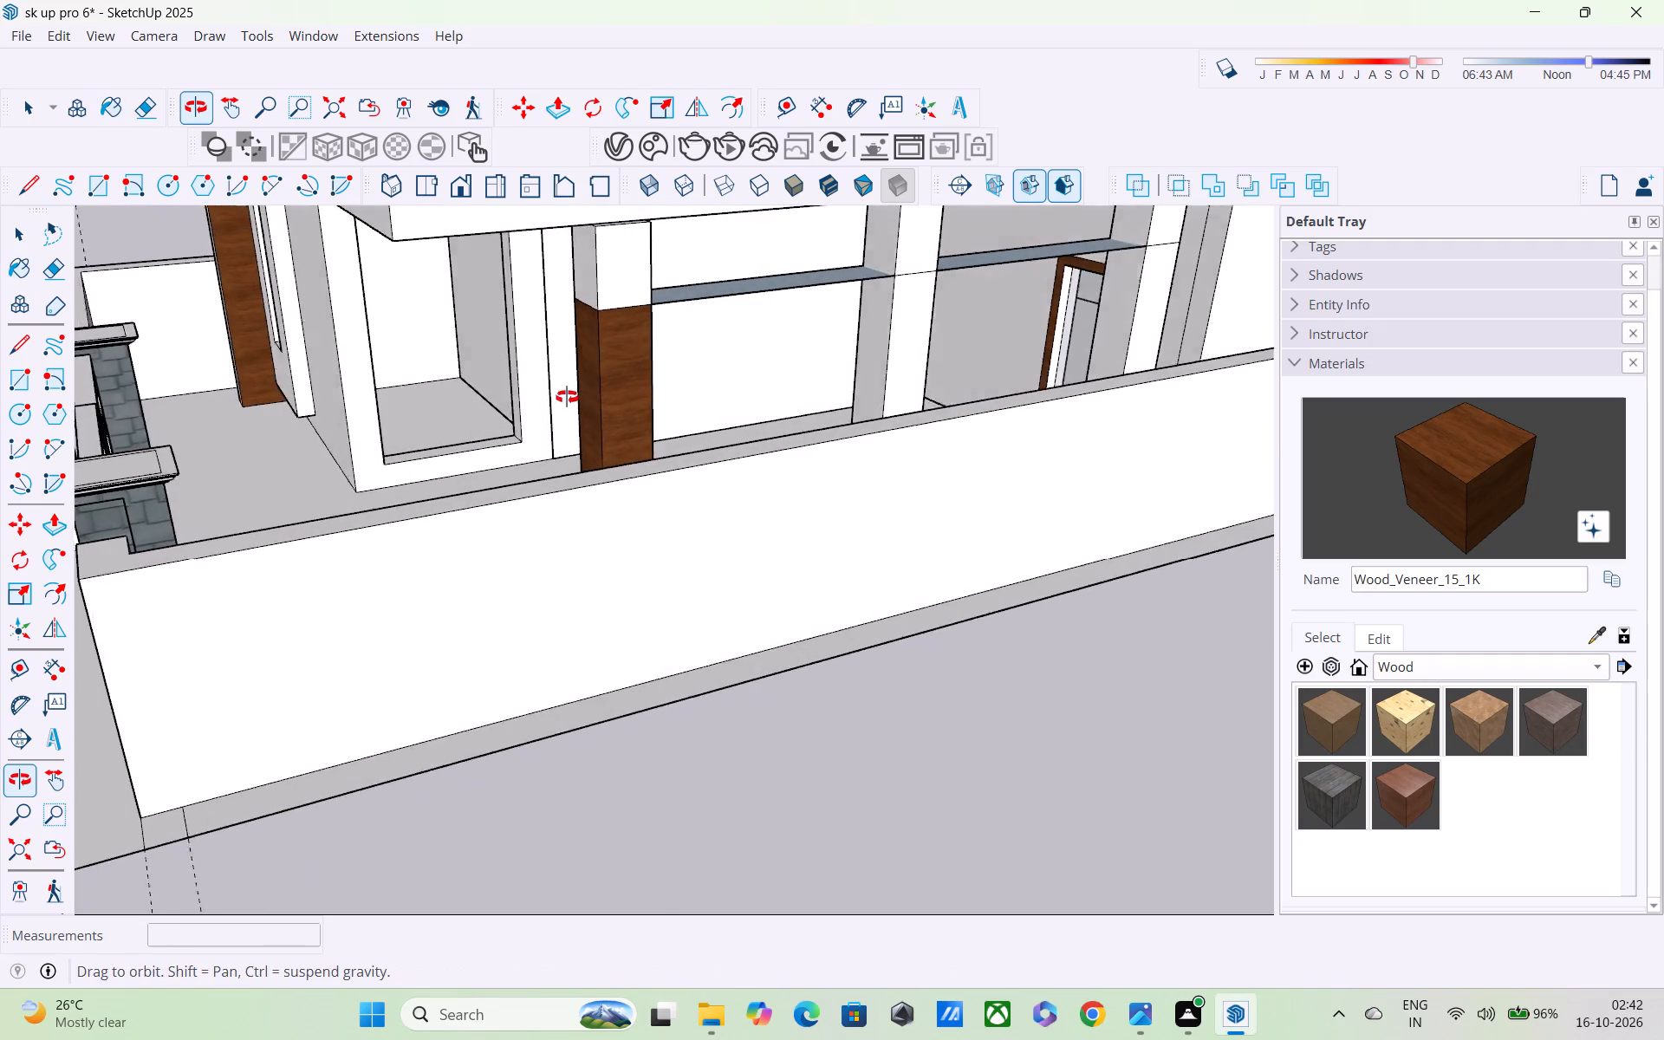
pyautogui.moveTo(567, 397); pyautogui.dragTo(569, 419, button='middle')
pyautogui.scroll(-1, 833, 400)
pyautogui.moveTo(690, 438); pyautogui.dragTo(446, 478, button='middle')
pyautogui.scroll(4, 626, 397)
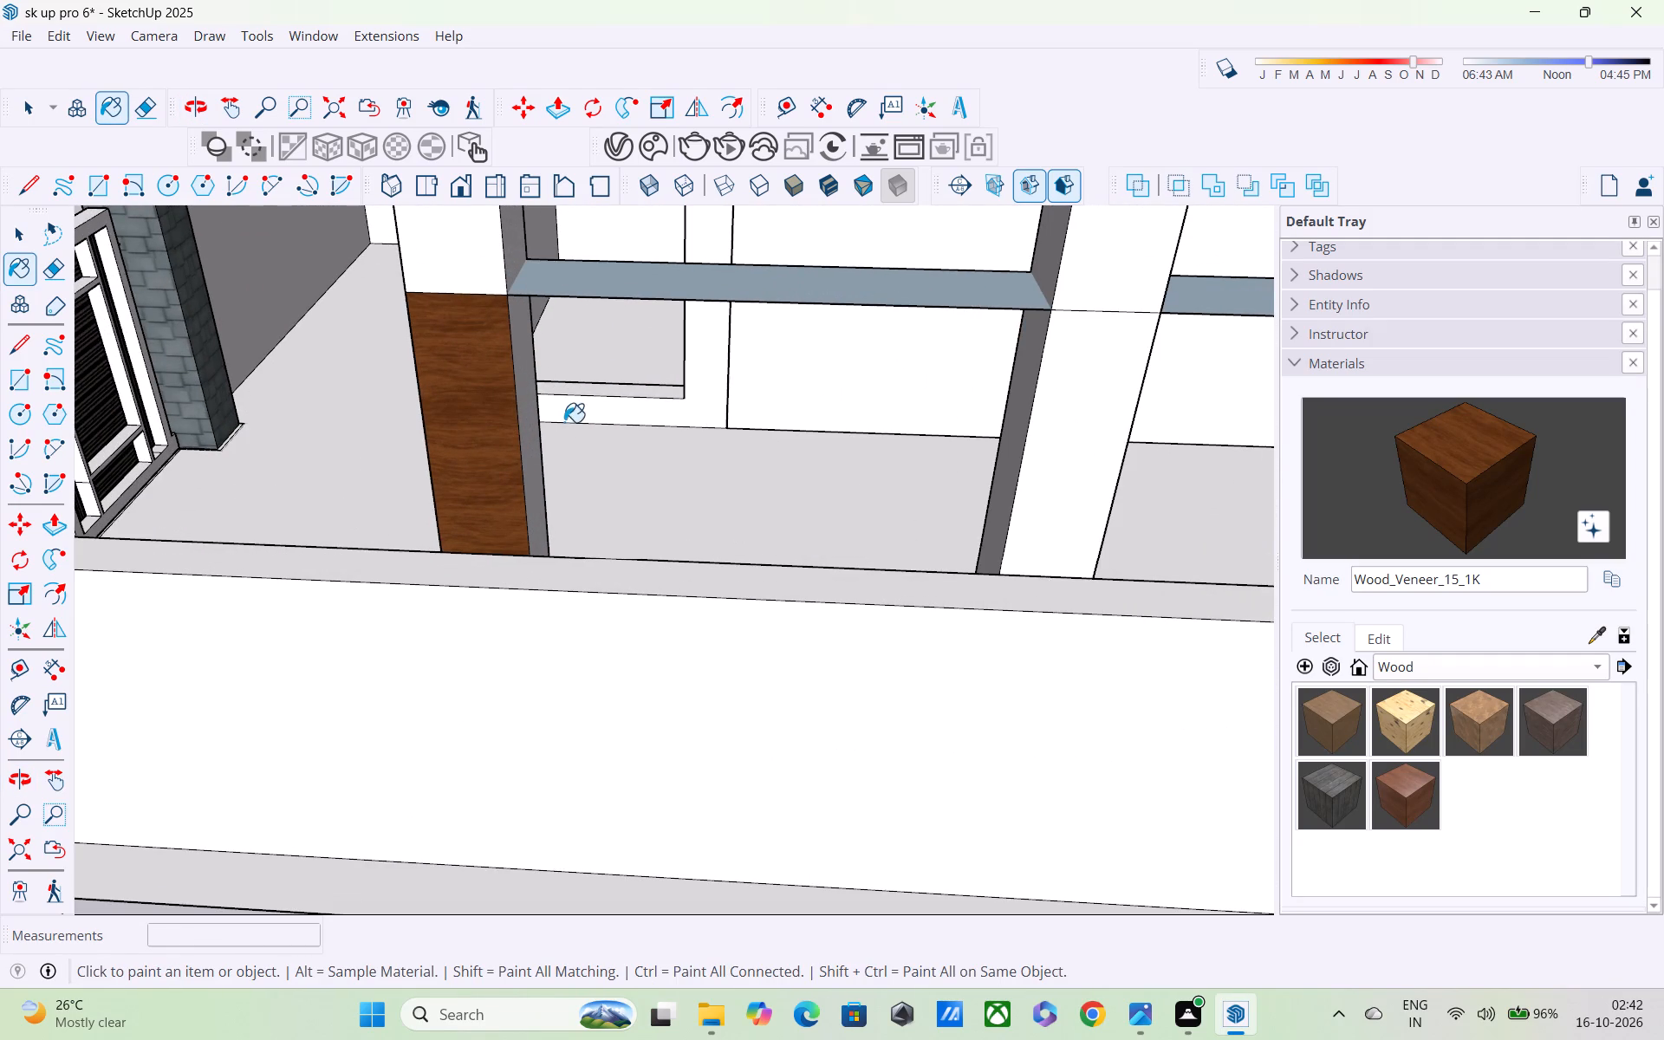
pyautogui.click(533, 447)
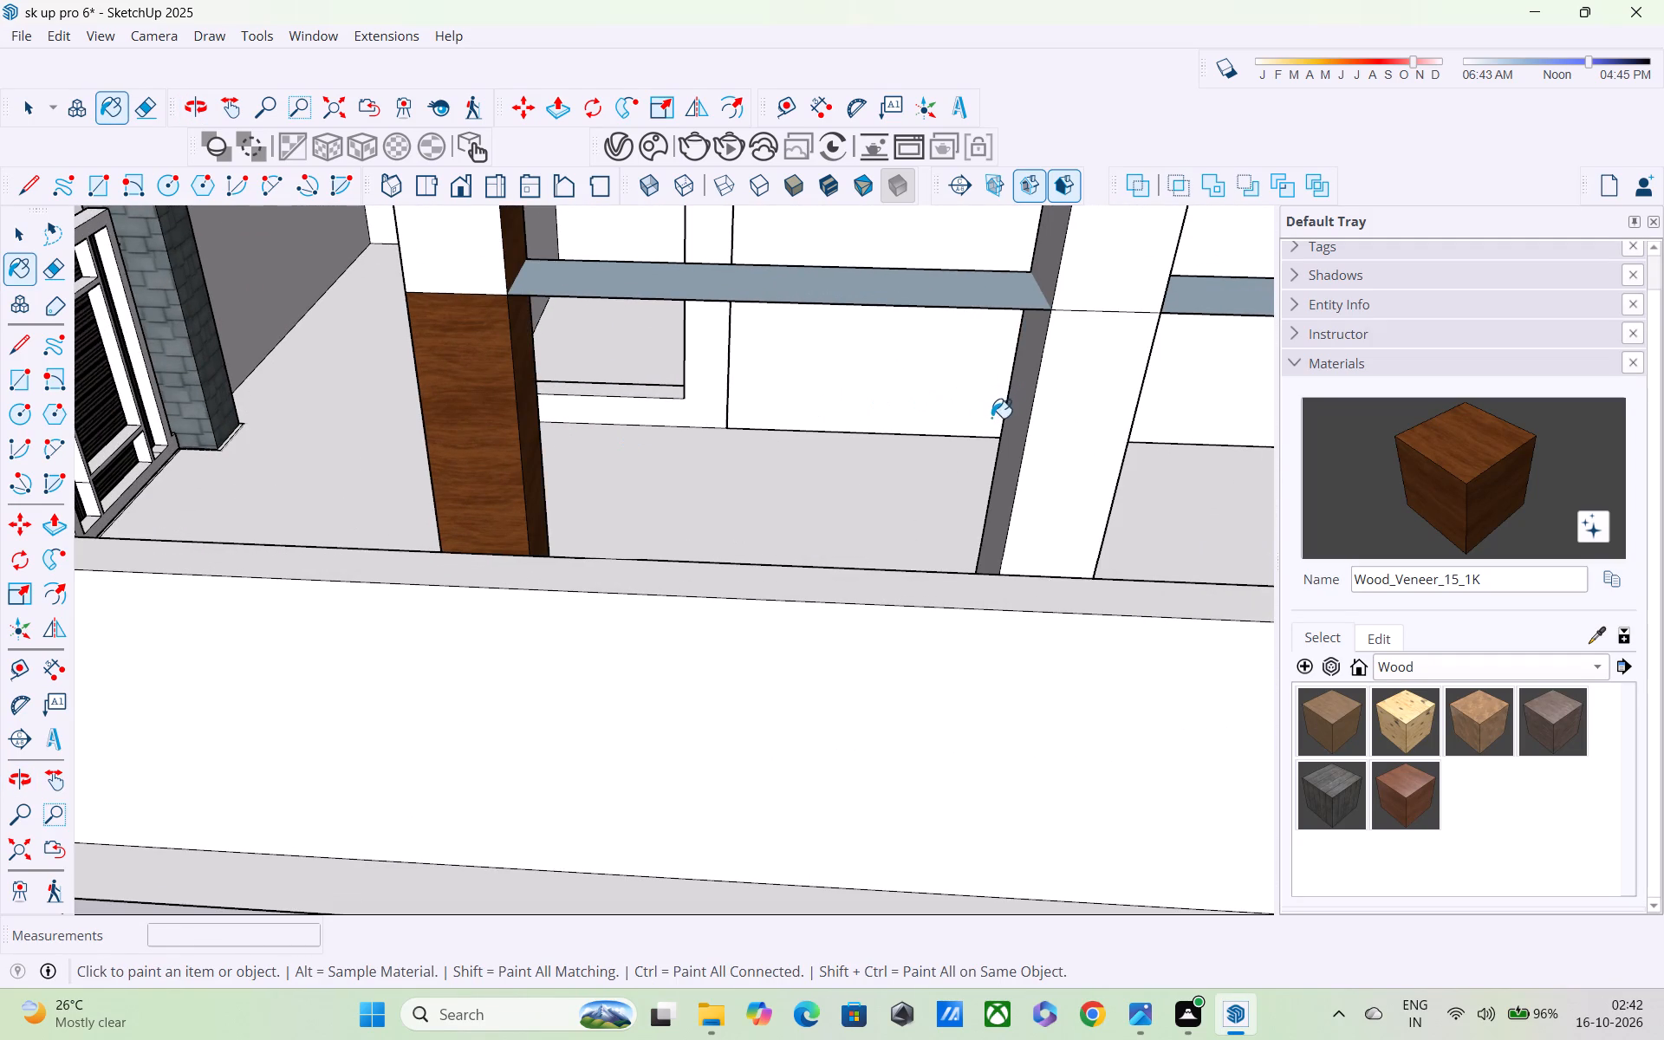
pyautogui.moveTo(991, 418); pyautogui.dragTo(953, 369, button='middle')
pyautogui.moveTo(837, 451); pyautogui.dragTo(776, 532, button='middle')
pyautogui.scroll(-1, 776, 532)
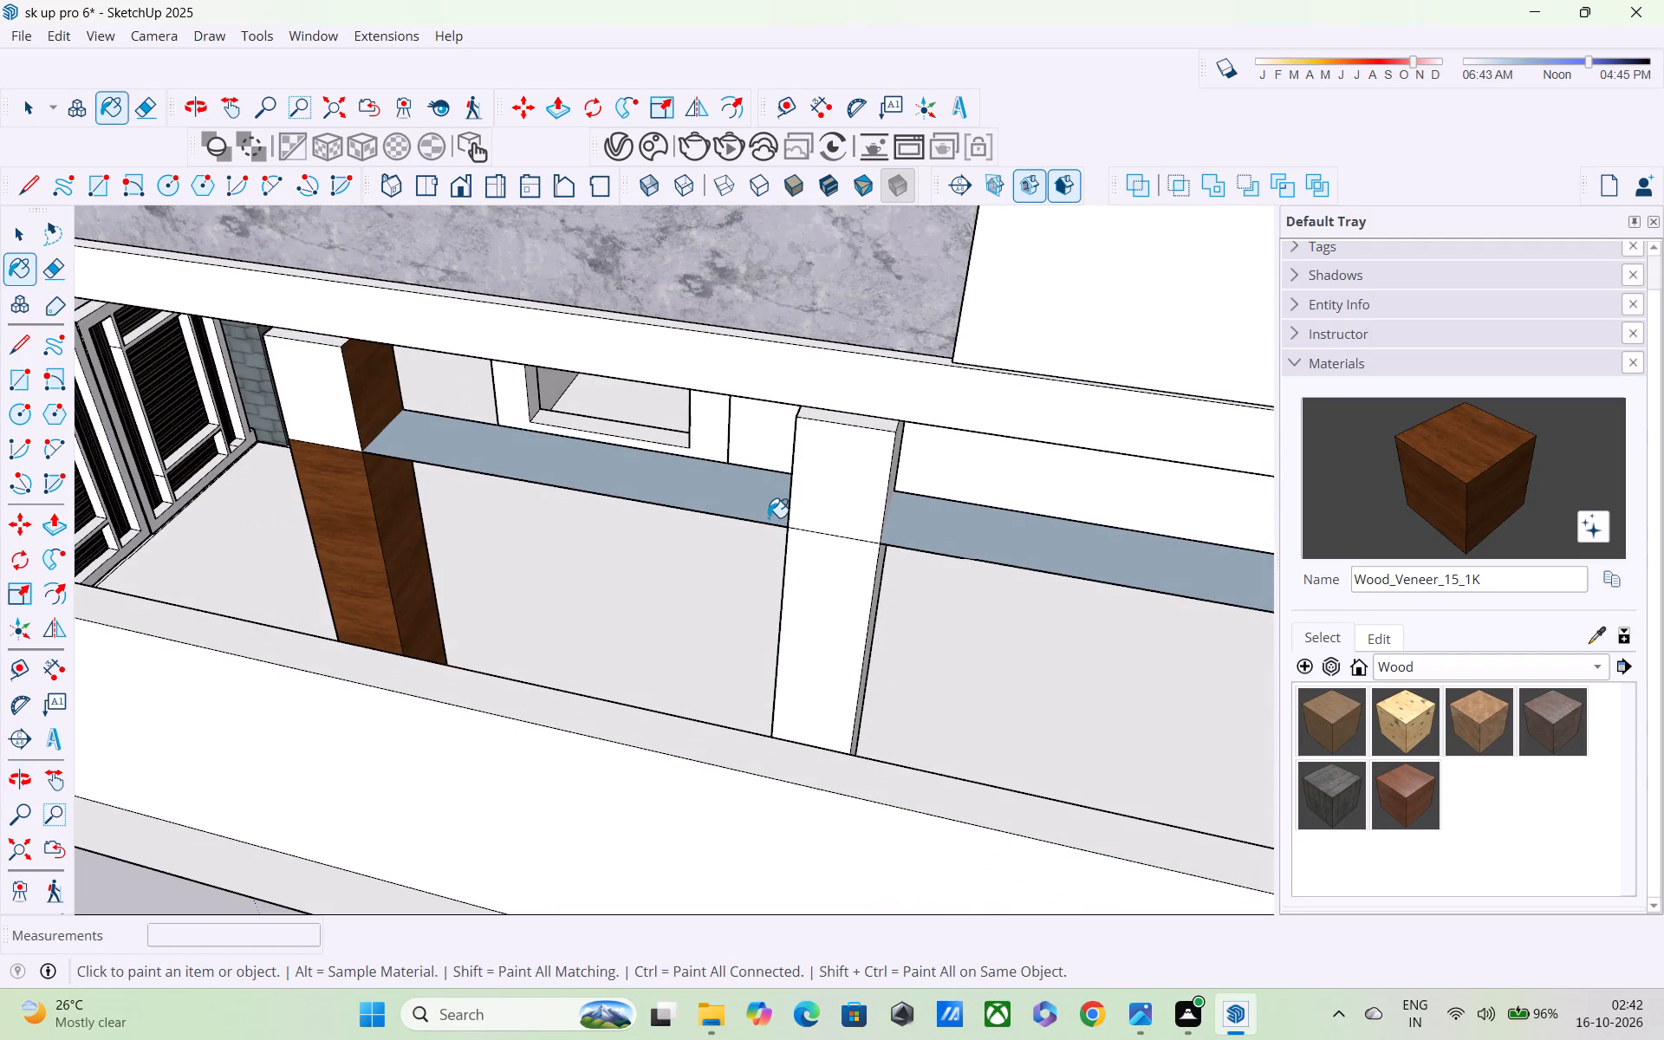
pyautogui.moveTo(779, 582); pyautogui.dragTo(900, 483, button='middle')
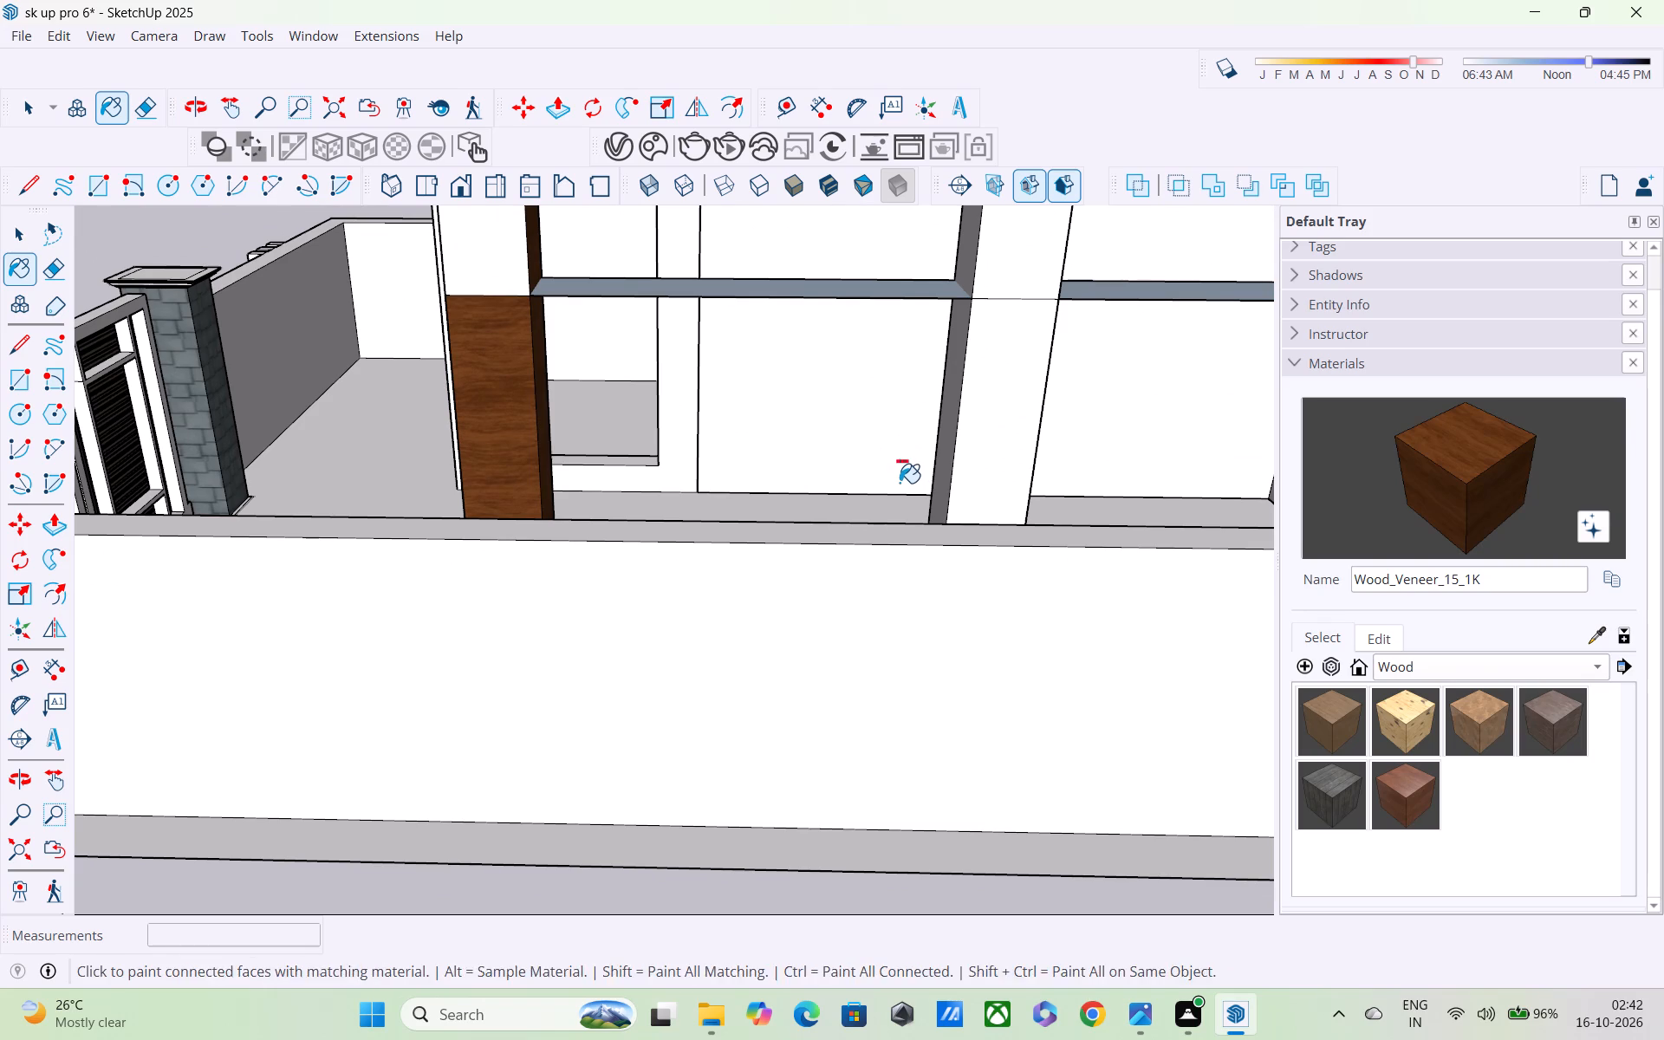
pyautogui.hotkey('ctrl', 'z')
# Apply Wood_Veneer_15_1K to the back face of the front parking column below the strip between the columns.
pyautogui.moveTo(745, 483); pyautogui.dragTo(479, 516, button='middle')
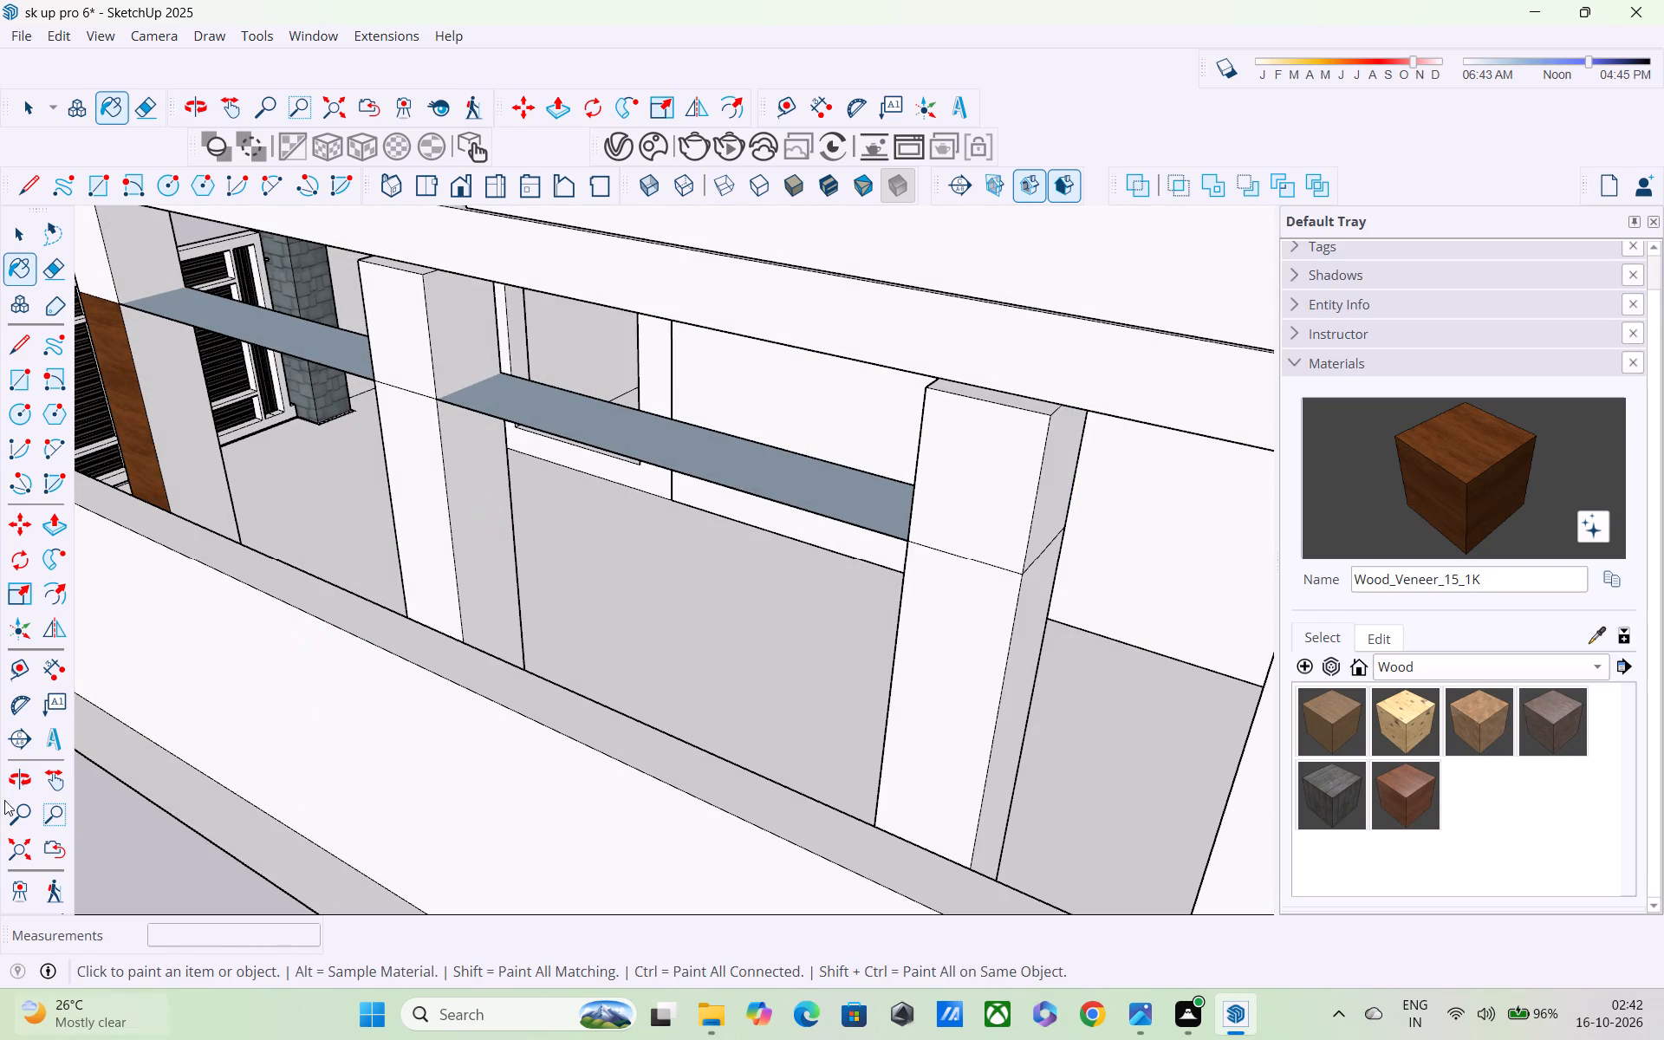
pyautogui.keyDown('shift'); pyautogui.moveTo(458, 1039); pyautogui.dragTo(515, 917, button='middle'); pyautogui.keyUp('shift')
pyautogui.moveTo(510, 873); pyautogui.dragTo(611, 959, button='middle')
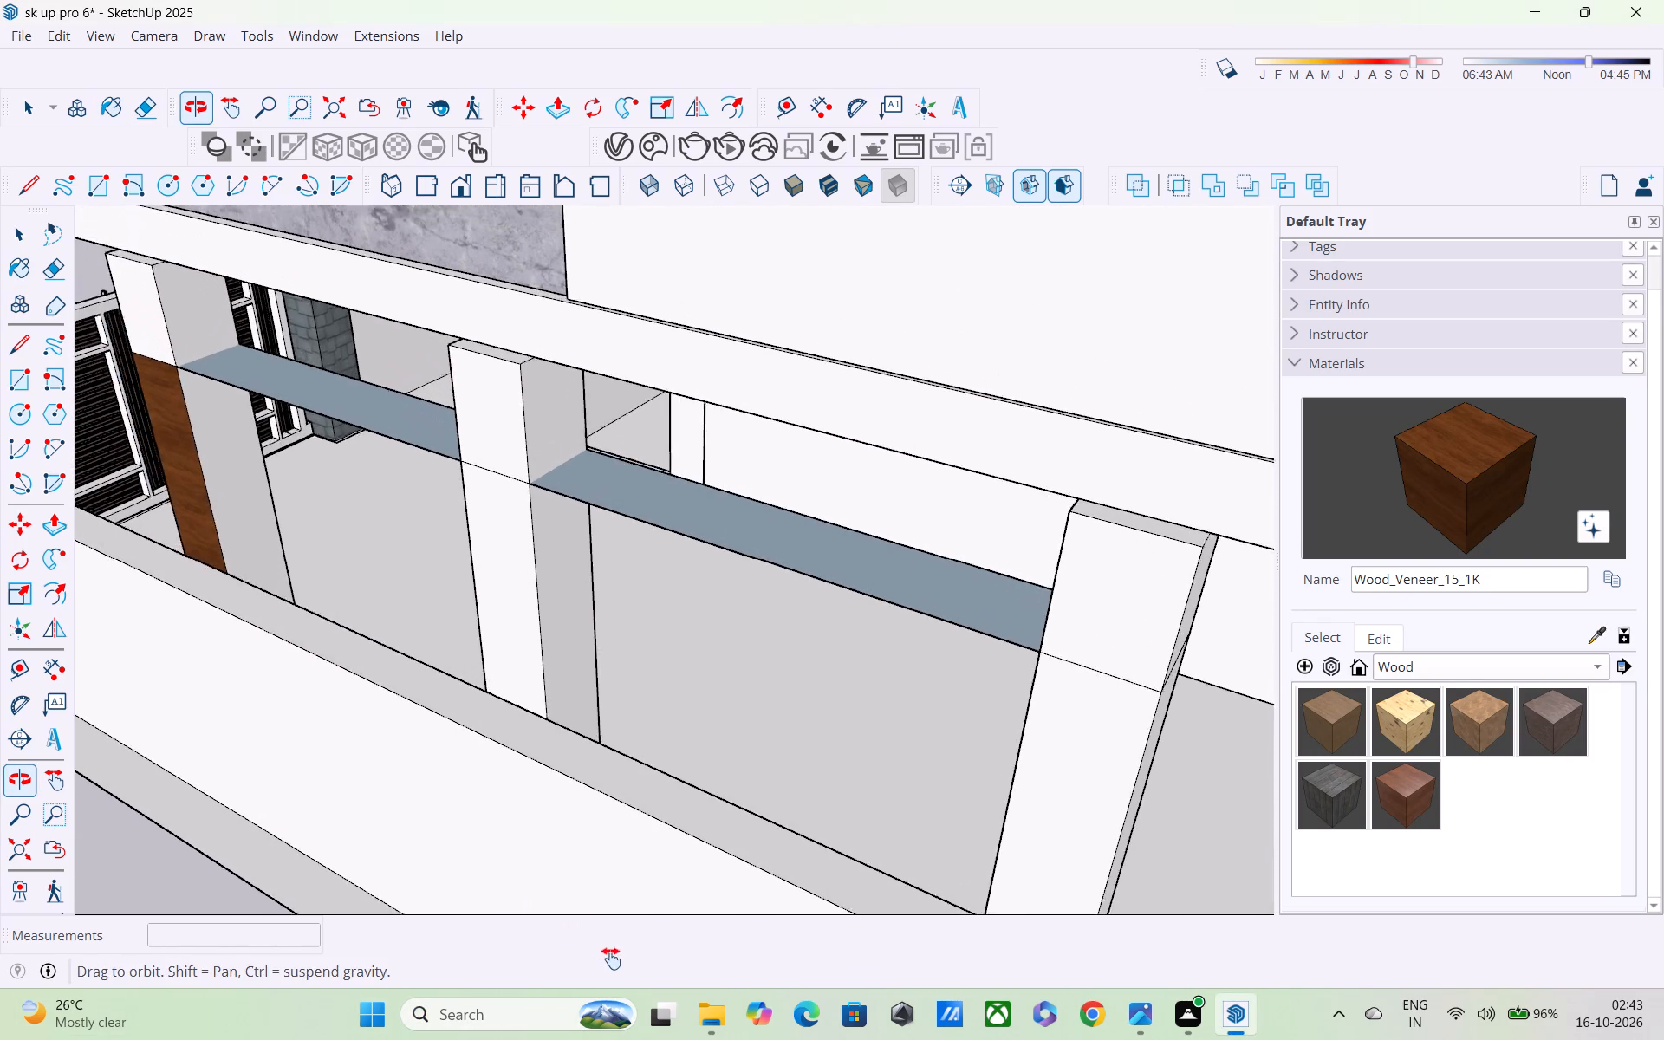
pyautogui.moveTo(611, 959); pyautogui.dragTo(606, 936, button='middle')
pyautogui.click(238, 469)
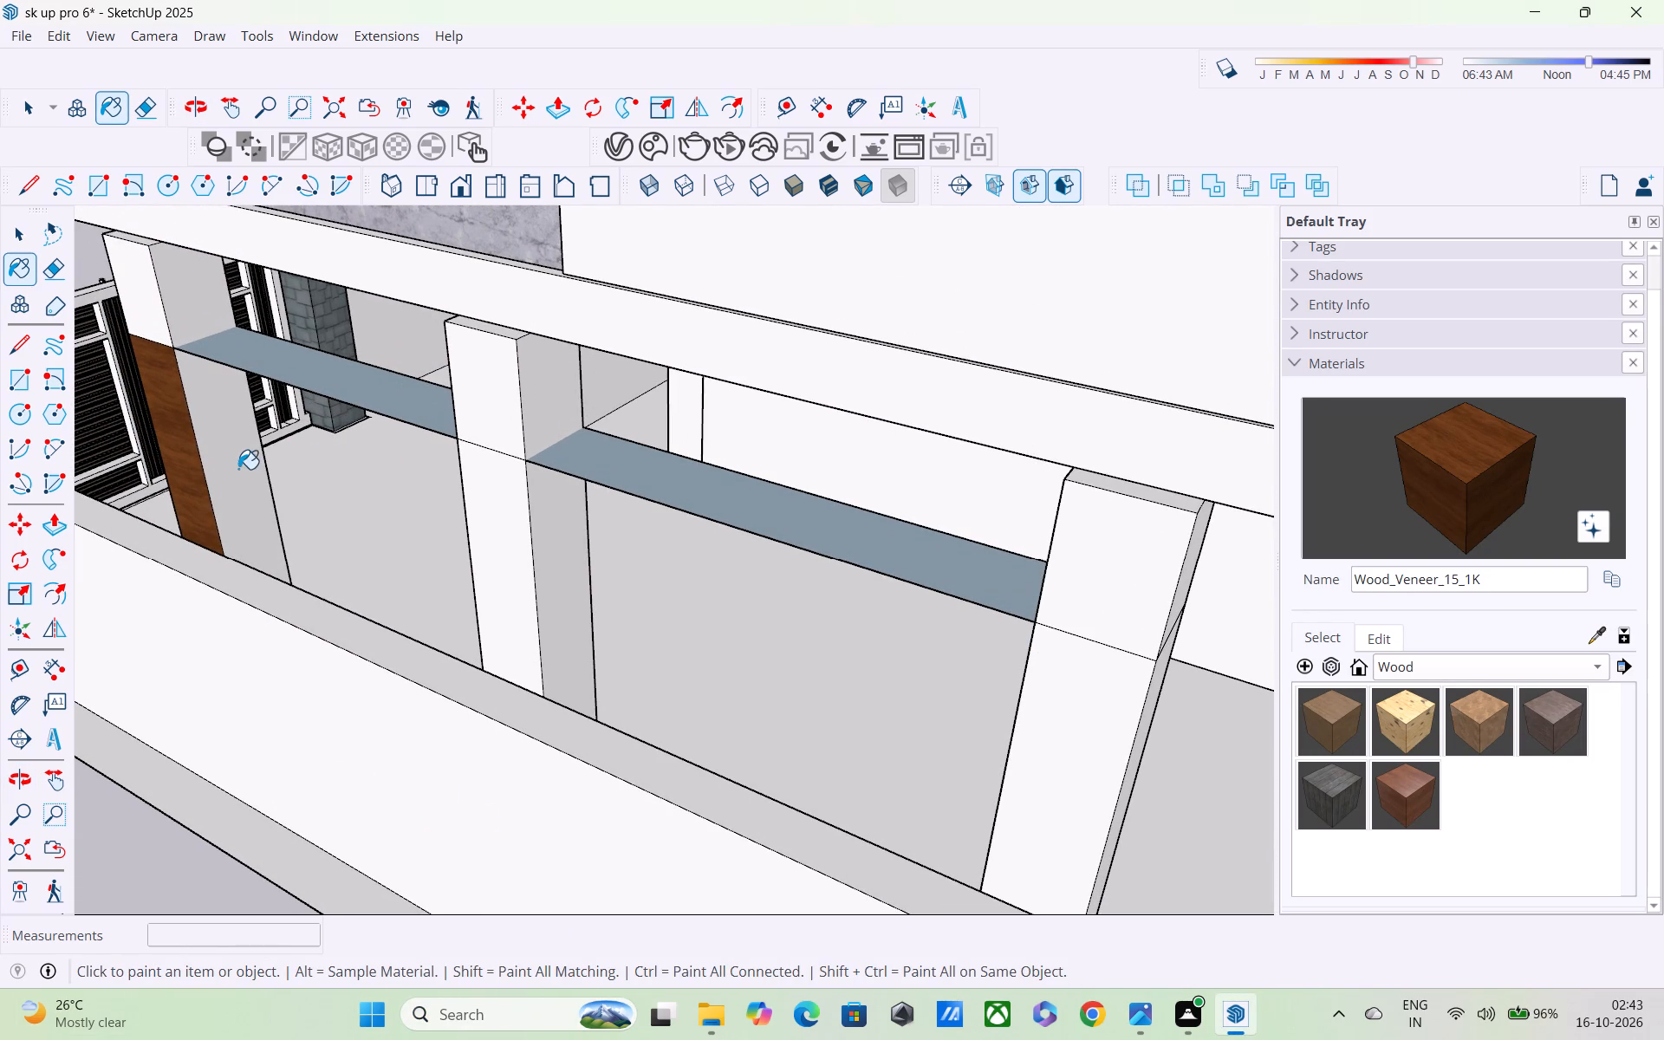
# Paint the middle parking column's lower outer face and its gate-side front face with Wood_Veneer_15_1K.
pyautogui.moveTo(250, 484); pyautogui.dragTo(544, 460, button='middle')
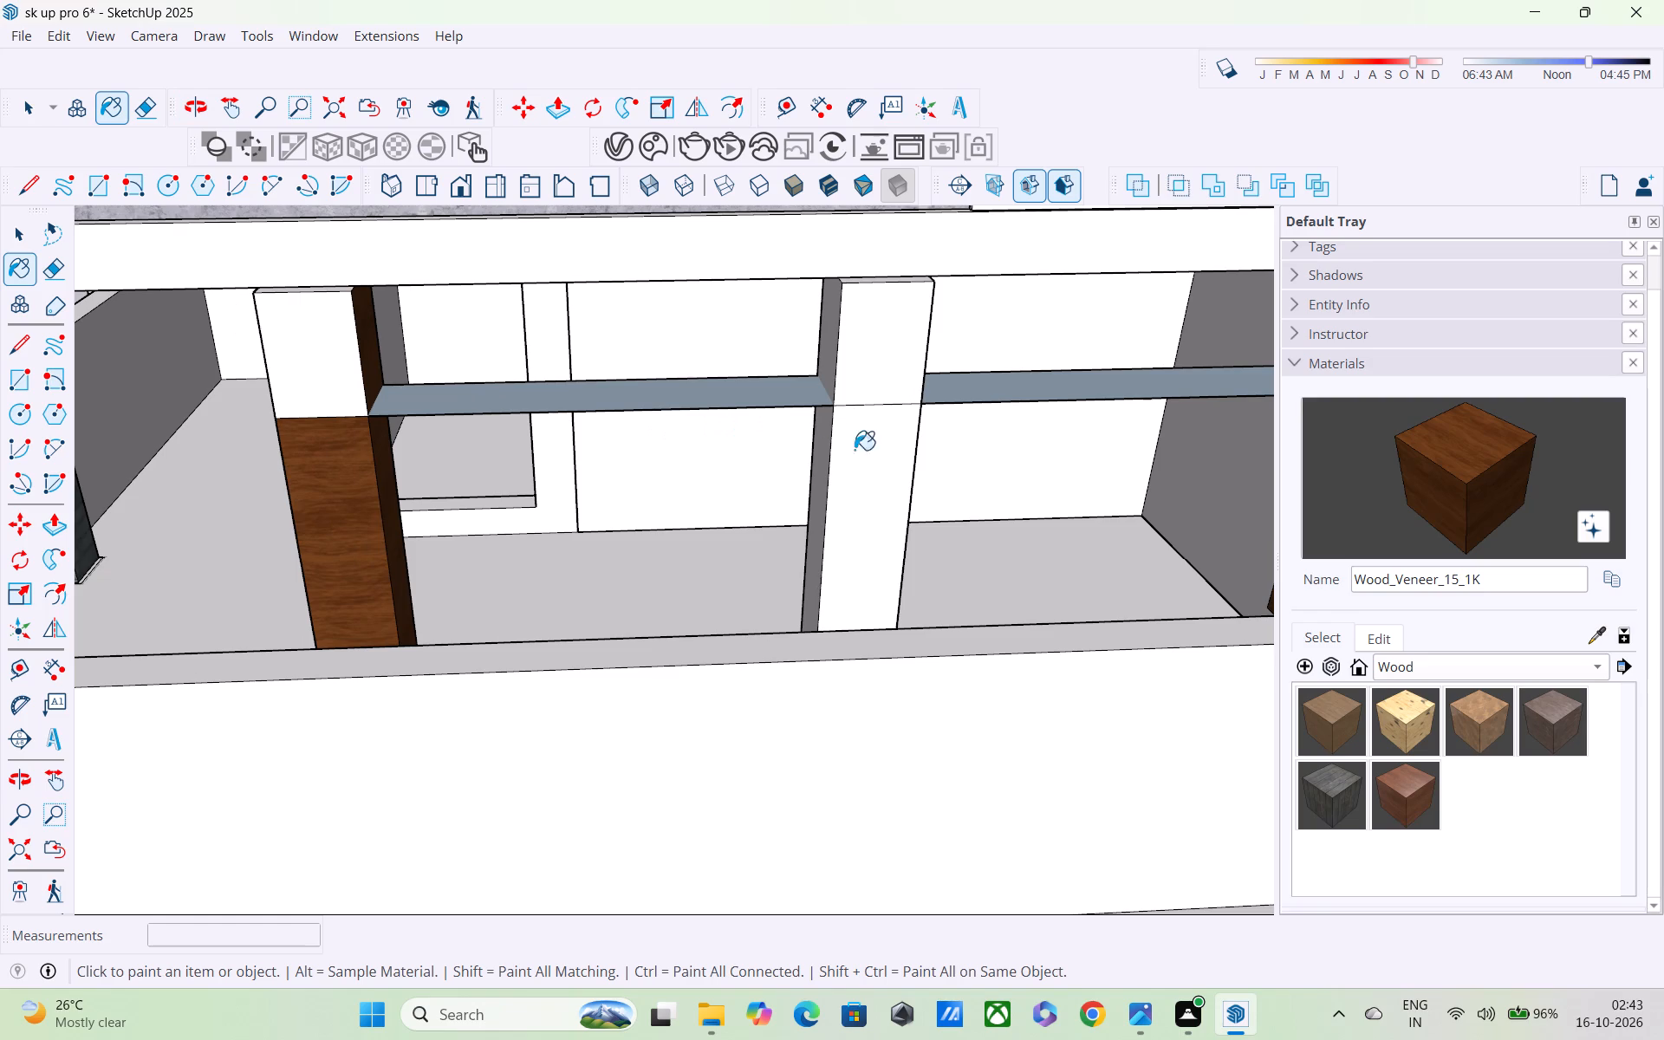
pyautogui.click(865, 463)
pyautogui.moveTo(797, 475); pyautogui.dragTo(920, 380, button='middle')
pyautogui.click(967, 346)
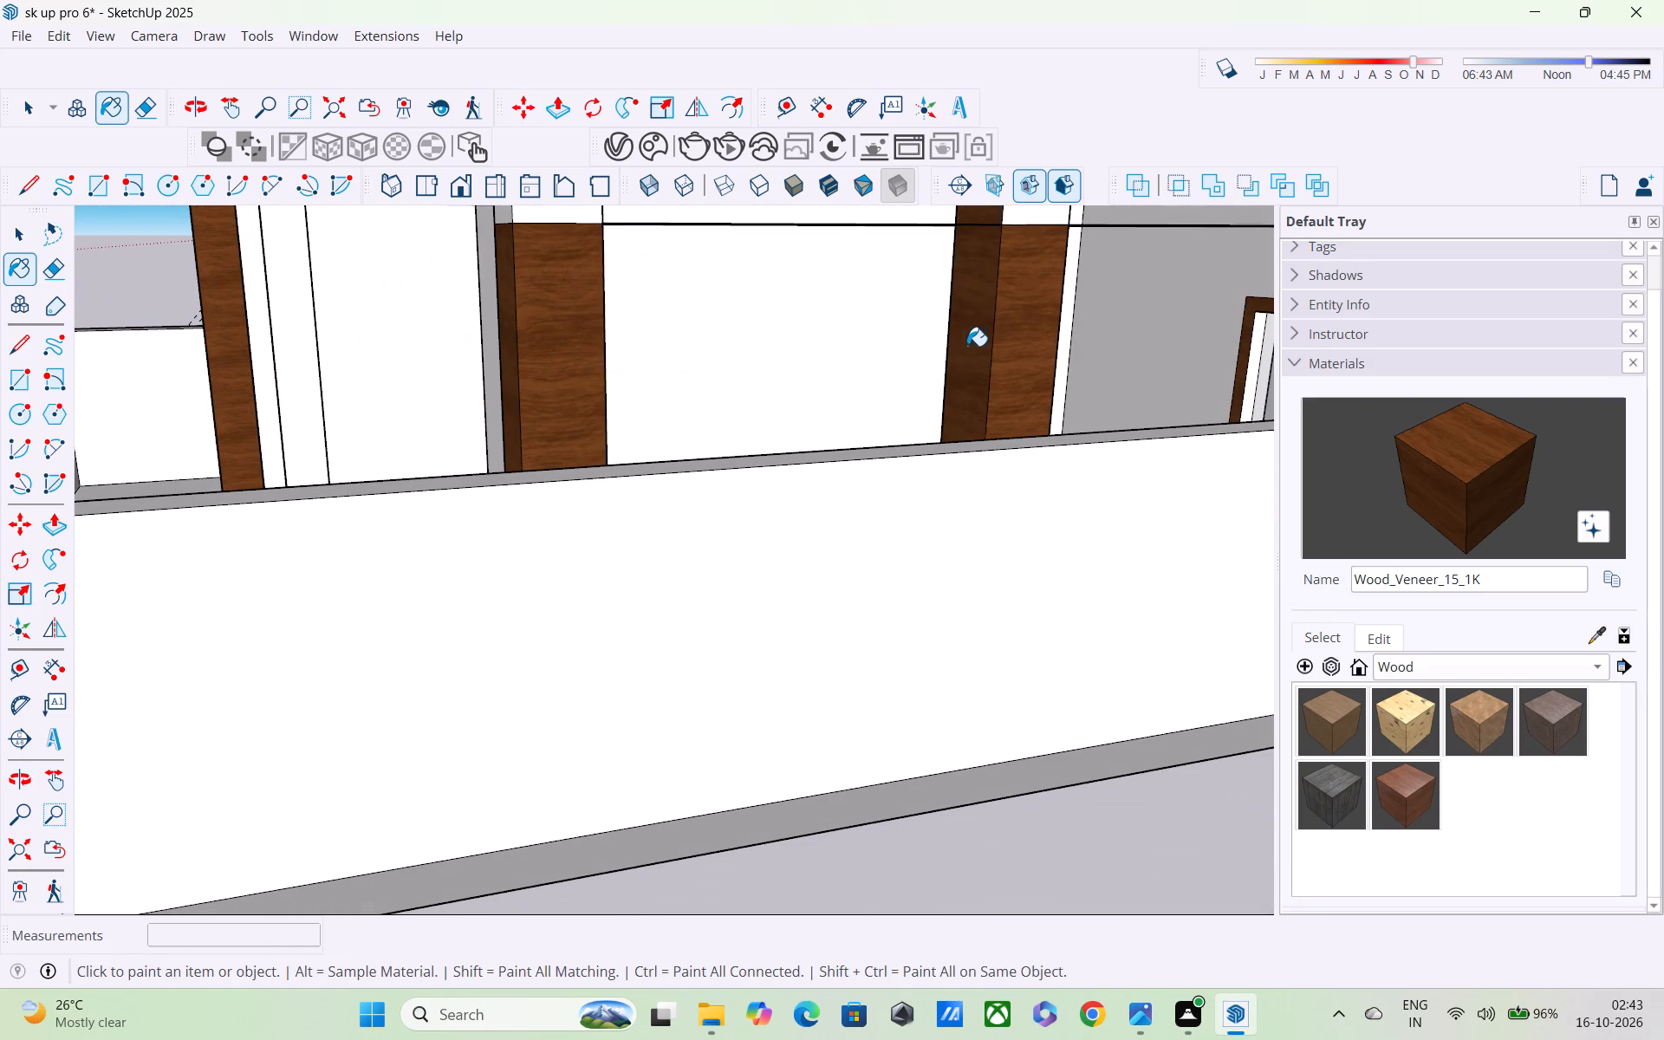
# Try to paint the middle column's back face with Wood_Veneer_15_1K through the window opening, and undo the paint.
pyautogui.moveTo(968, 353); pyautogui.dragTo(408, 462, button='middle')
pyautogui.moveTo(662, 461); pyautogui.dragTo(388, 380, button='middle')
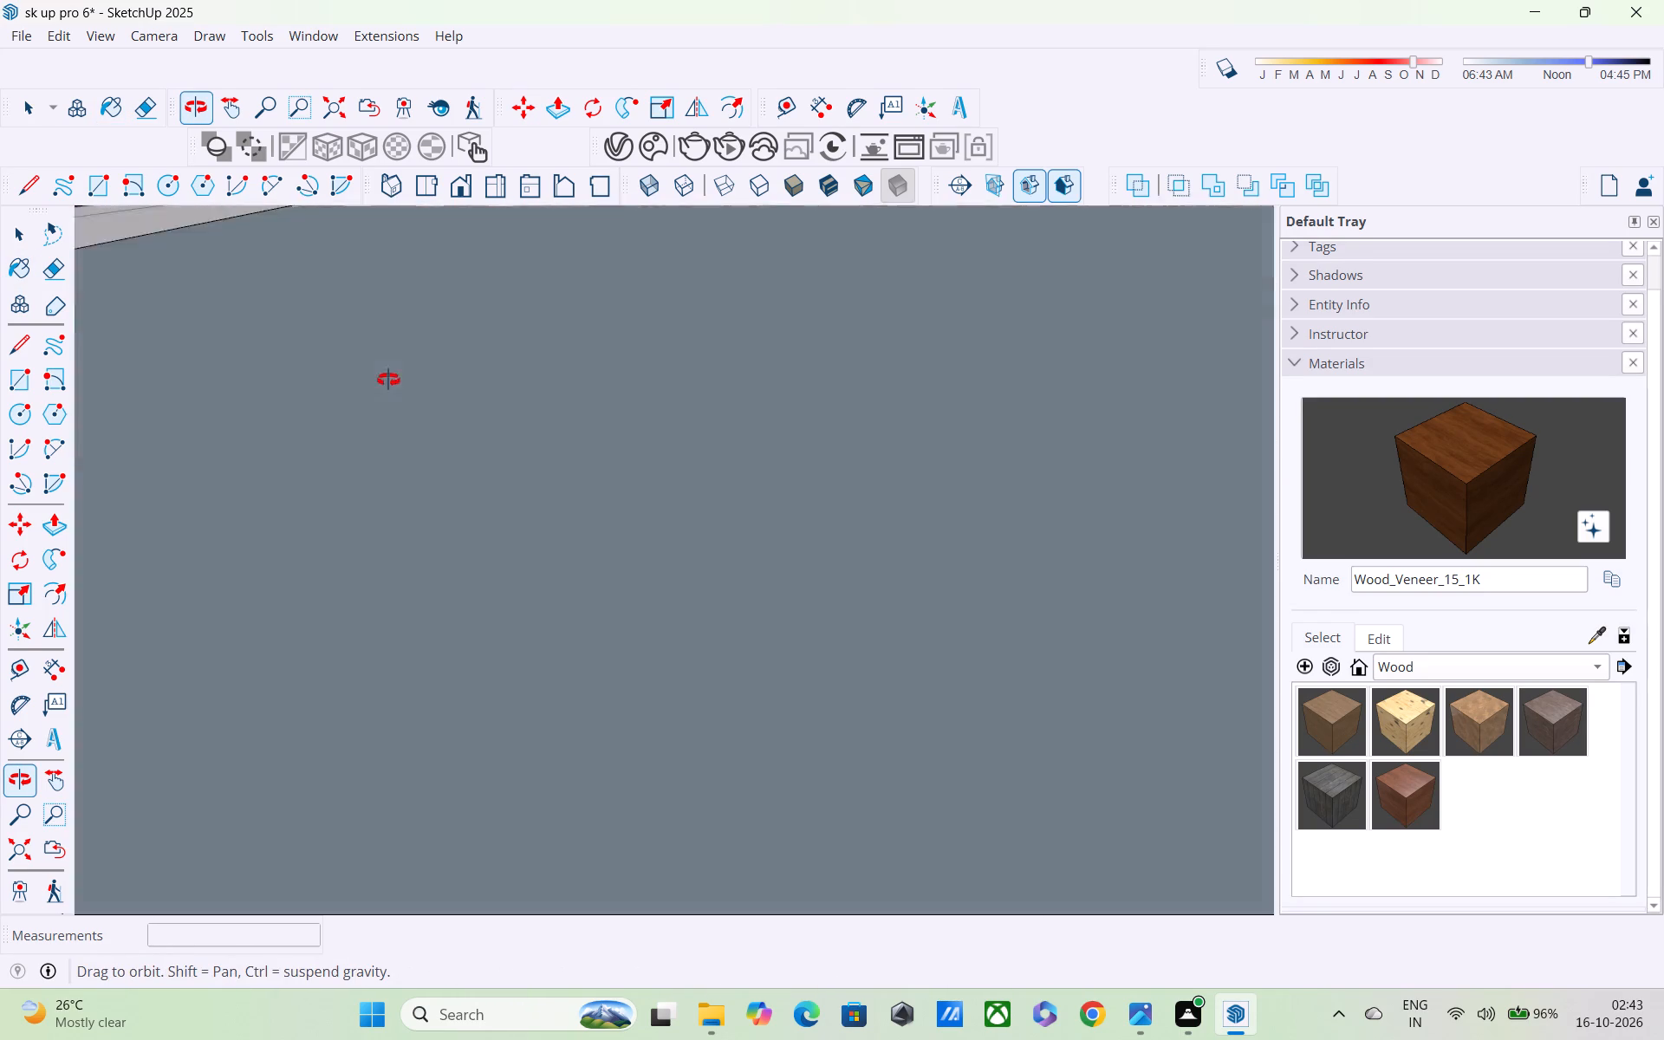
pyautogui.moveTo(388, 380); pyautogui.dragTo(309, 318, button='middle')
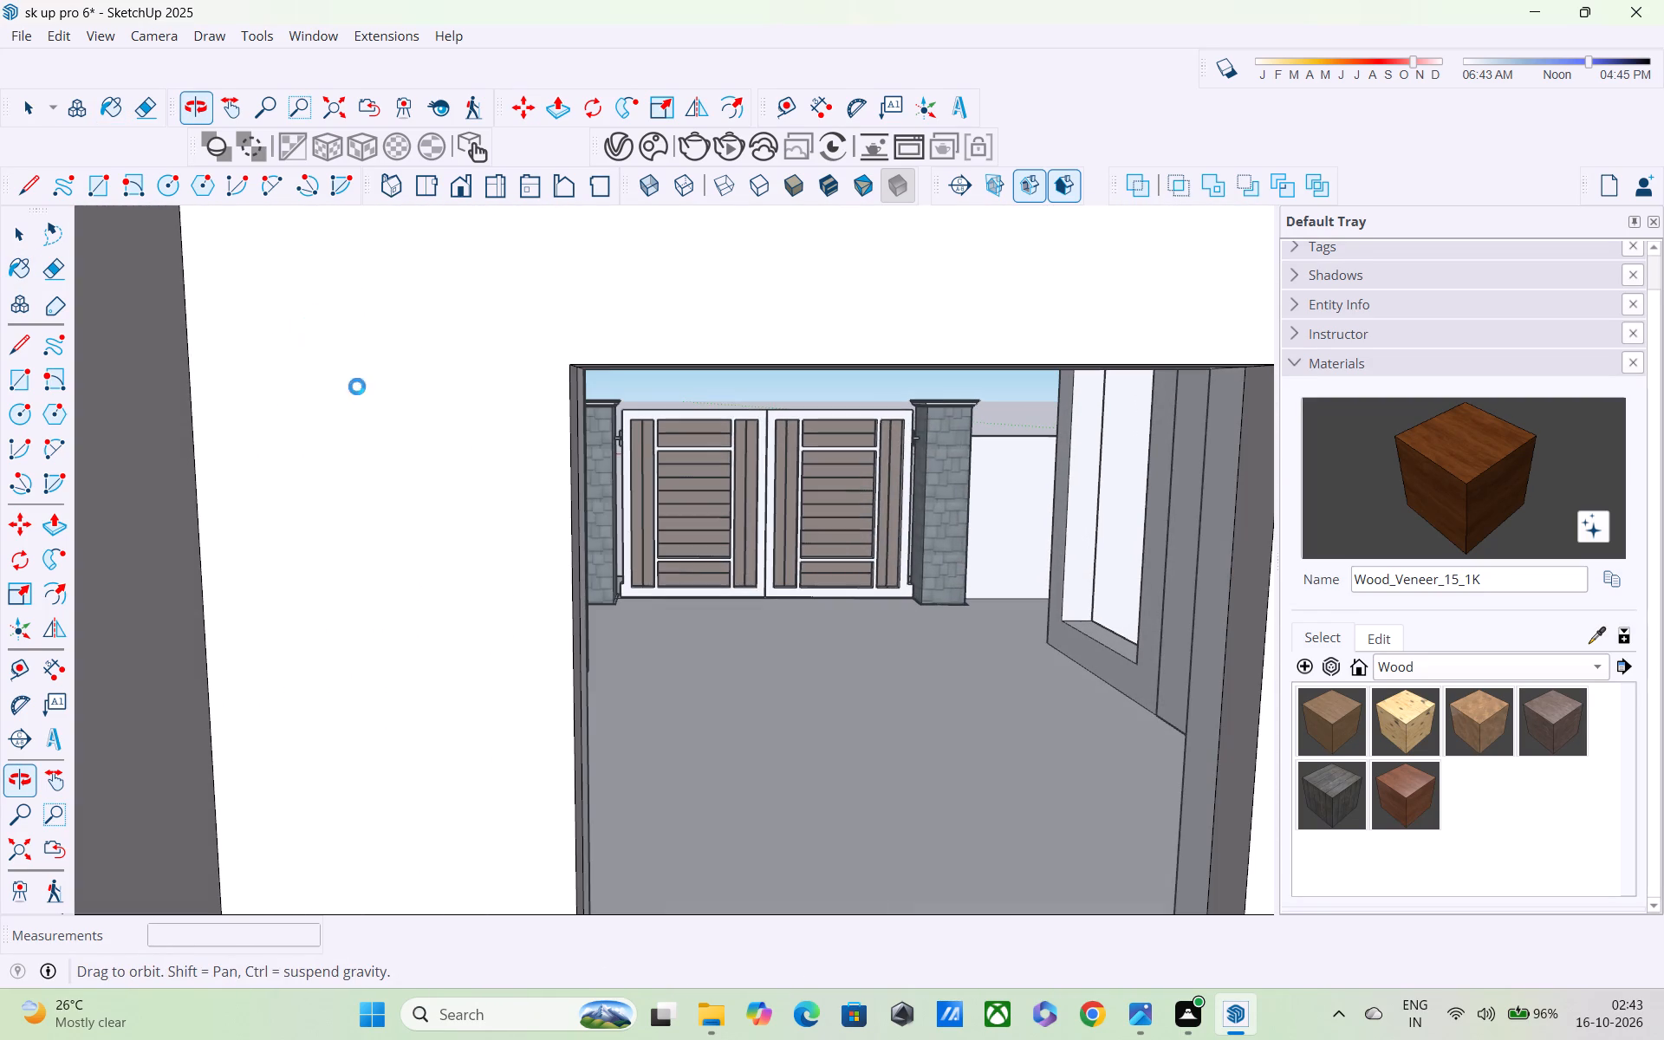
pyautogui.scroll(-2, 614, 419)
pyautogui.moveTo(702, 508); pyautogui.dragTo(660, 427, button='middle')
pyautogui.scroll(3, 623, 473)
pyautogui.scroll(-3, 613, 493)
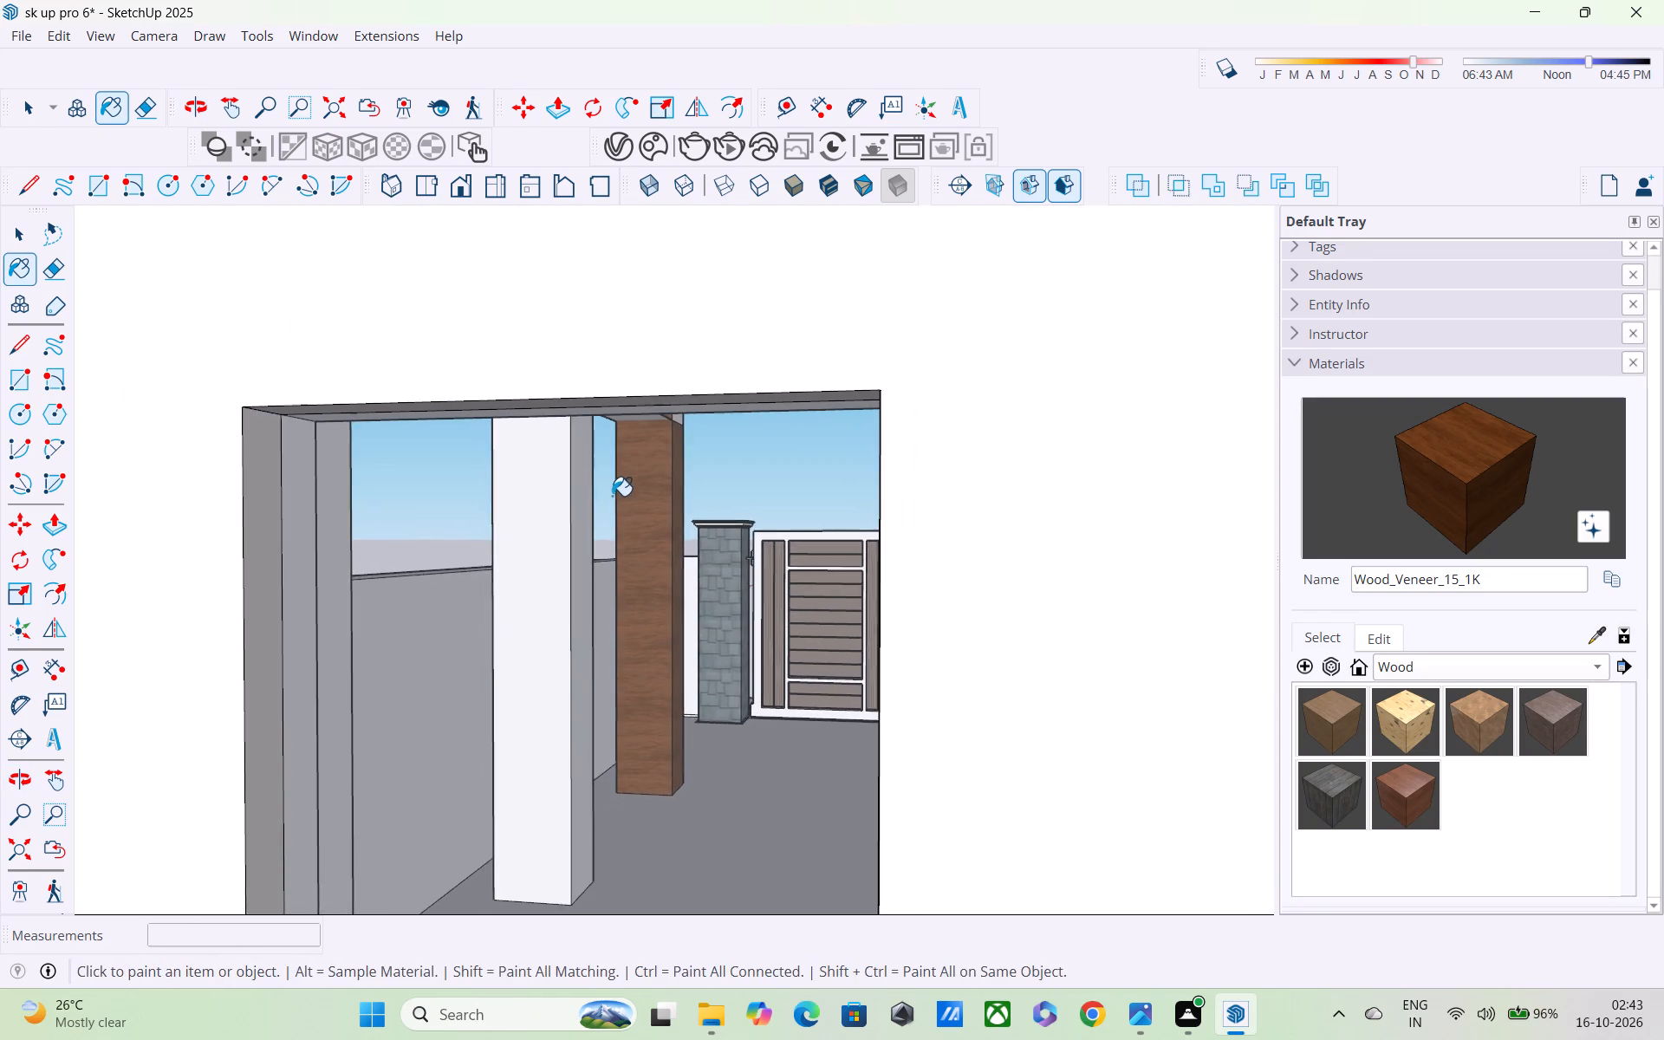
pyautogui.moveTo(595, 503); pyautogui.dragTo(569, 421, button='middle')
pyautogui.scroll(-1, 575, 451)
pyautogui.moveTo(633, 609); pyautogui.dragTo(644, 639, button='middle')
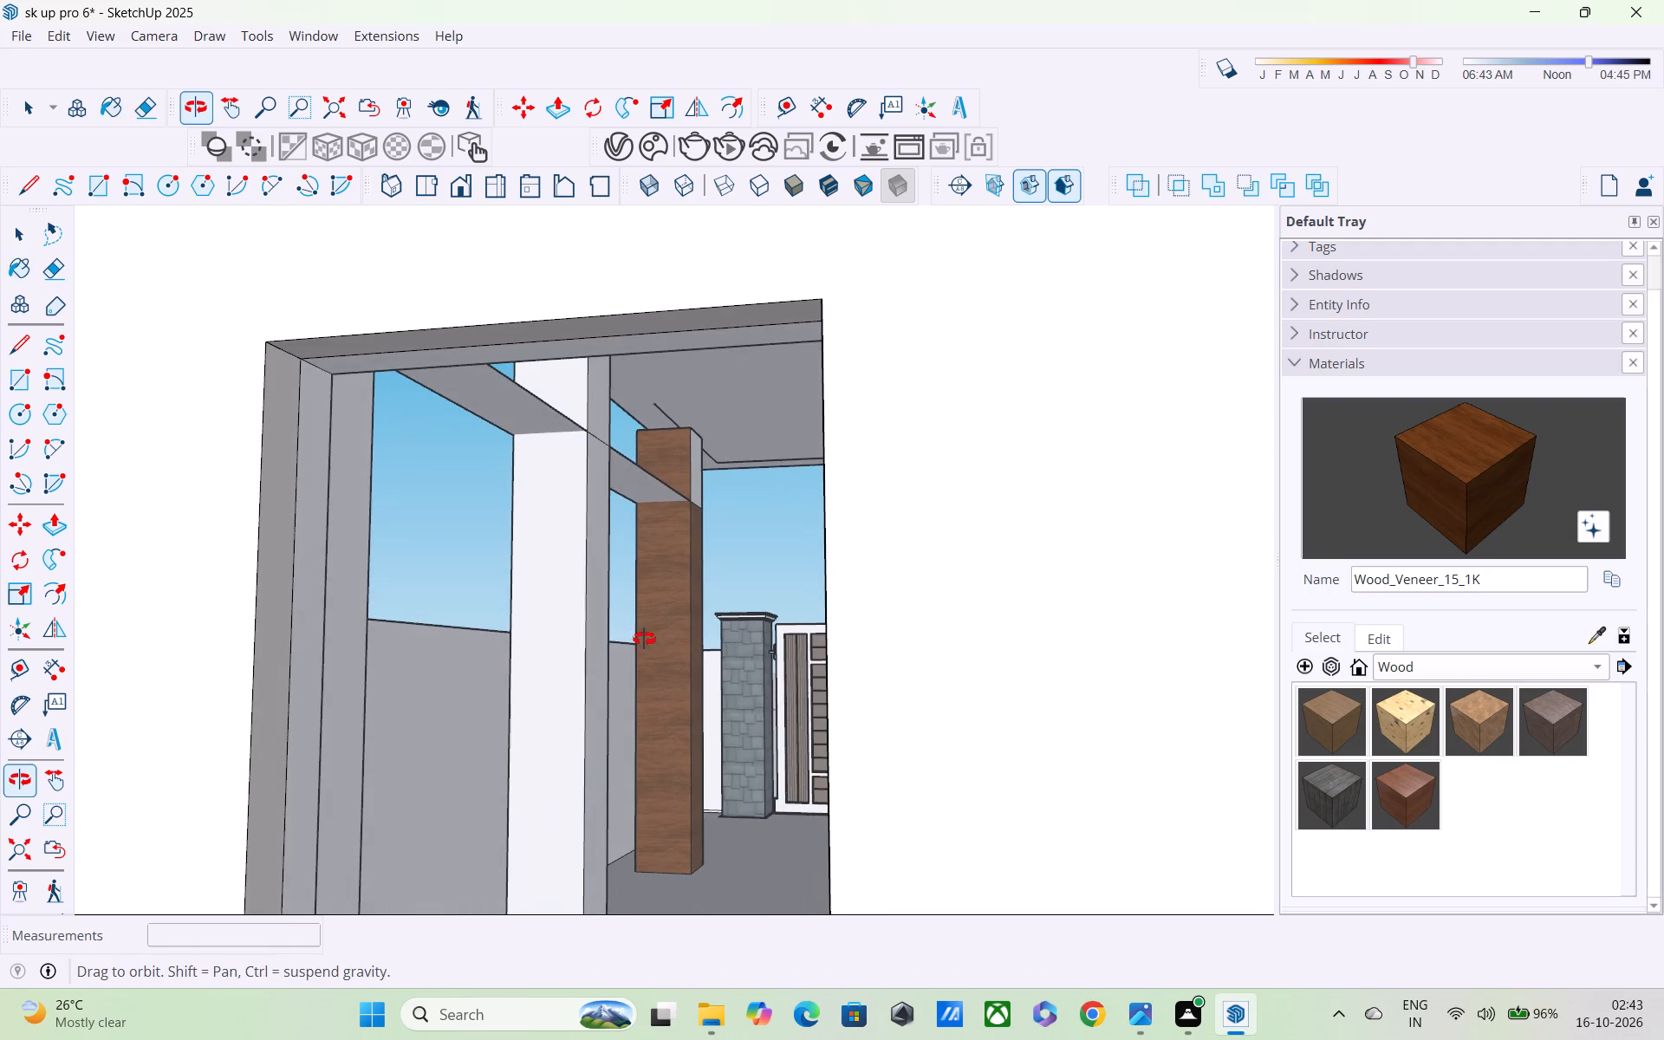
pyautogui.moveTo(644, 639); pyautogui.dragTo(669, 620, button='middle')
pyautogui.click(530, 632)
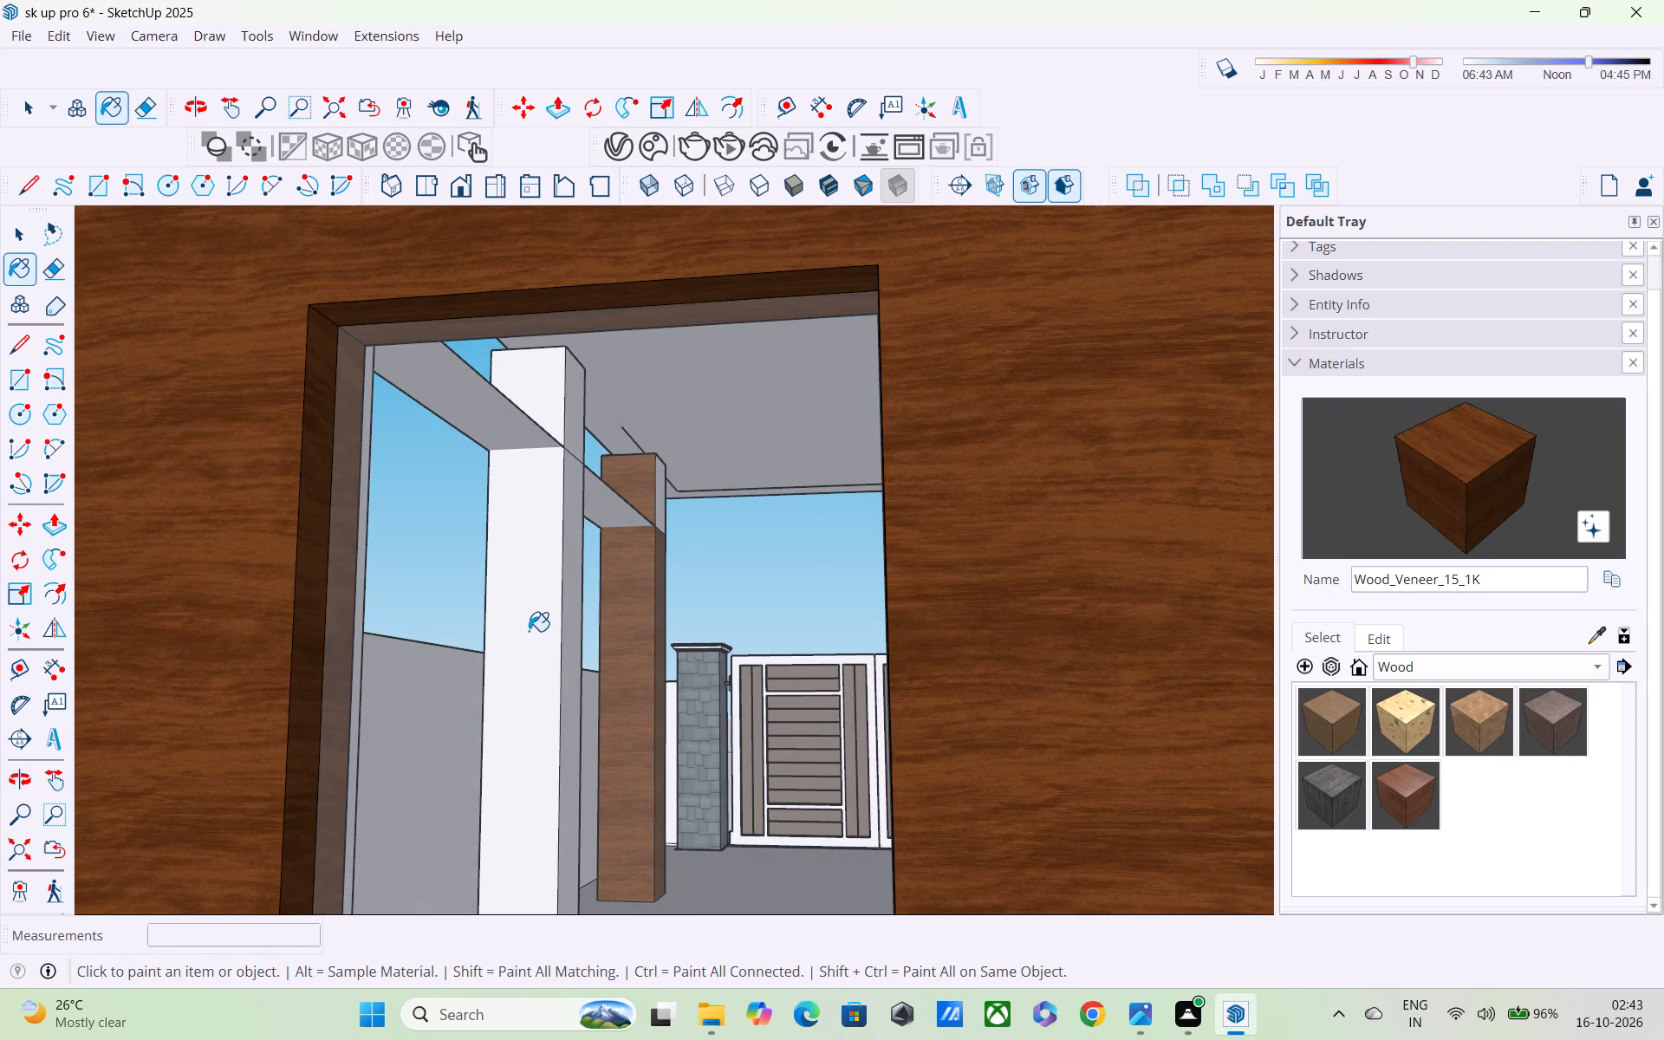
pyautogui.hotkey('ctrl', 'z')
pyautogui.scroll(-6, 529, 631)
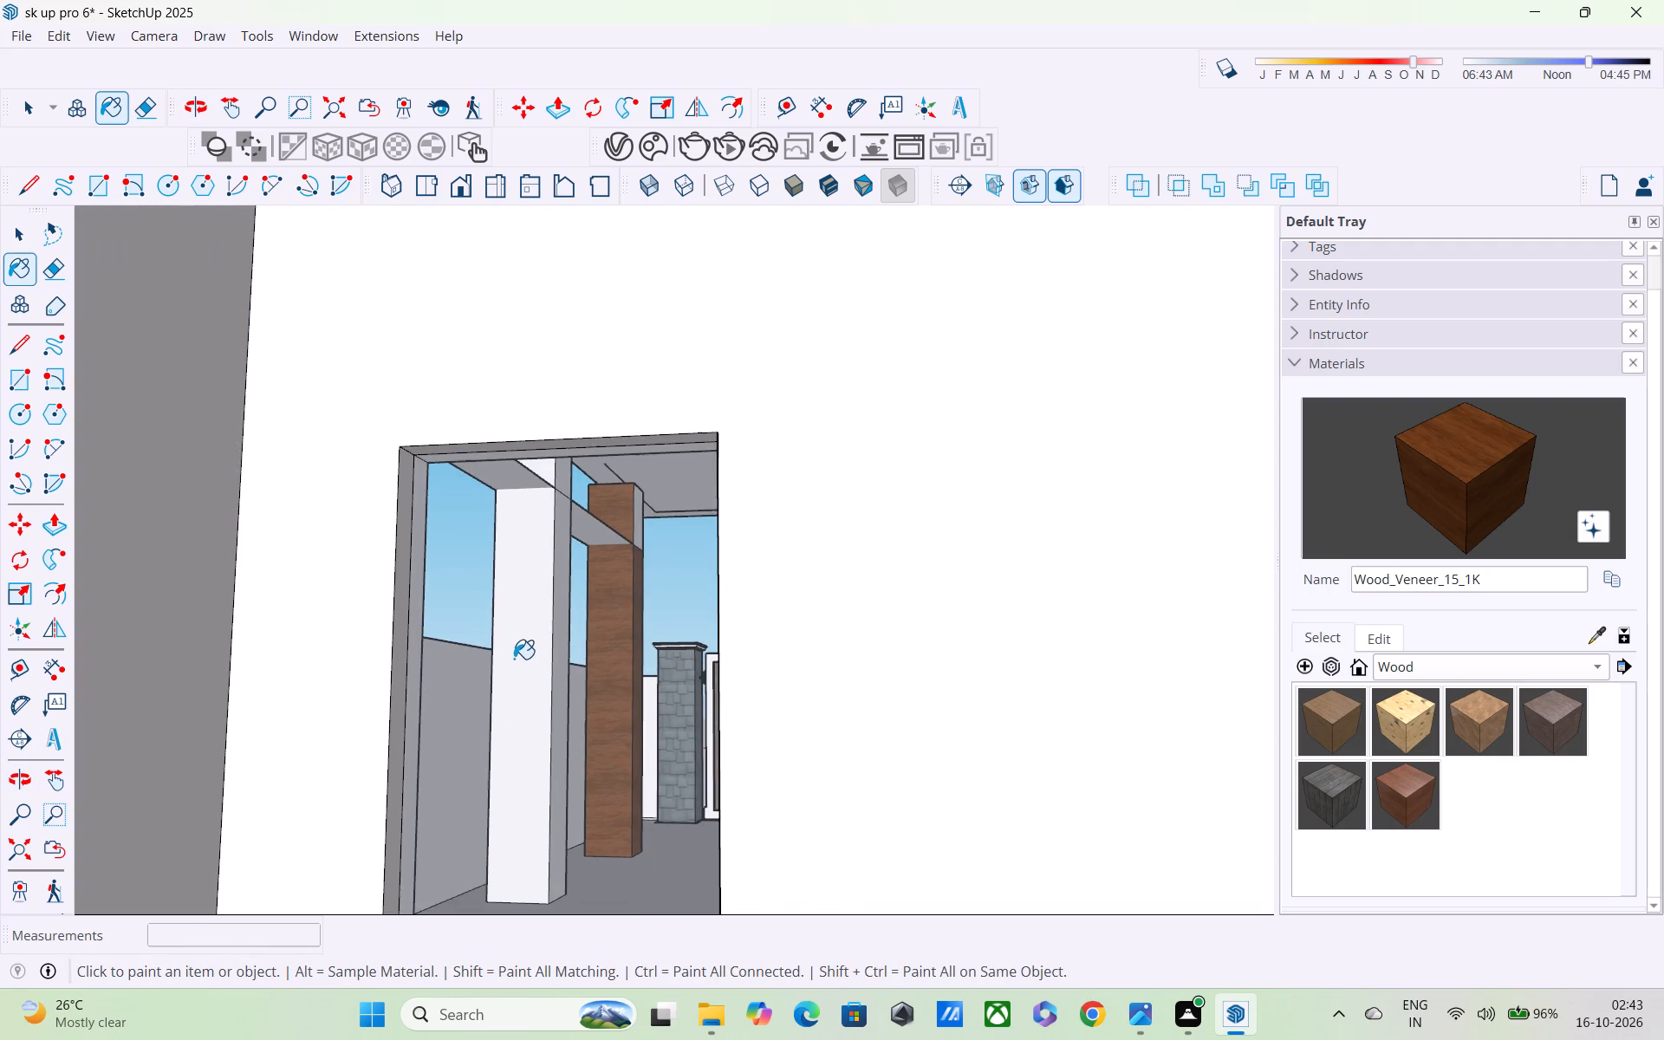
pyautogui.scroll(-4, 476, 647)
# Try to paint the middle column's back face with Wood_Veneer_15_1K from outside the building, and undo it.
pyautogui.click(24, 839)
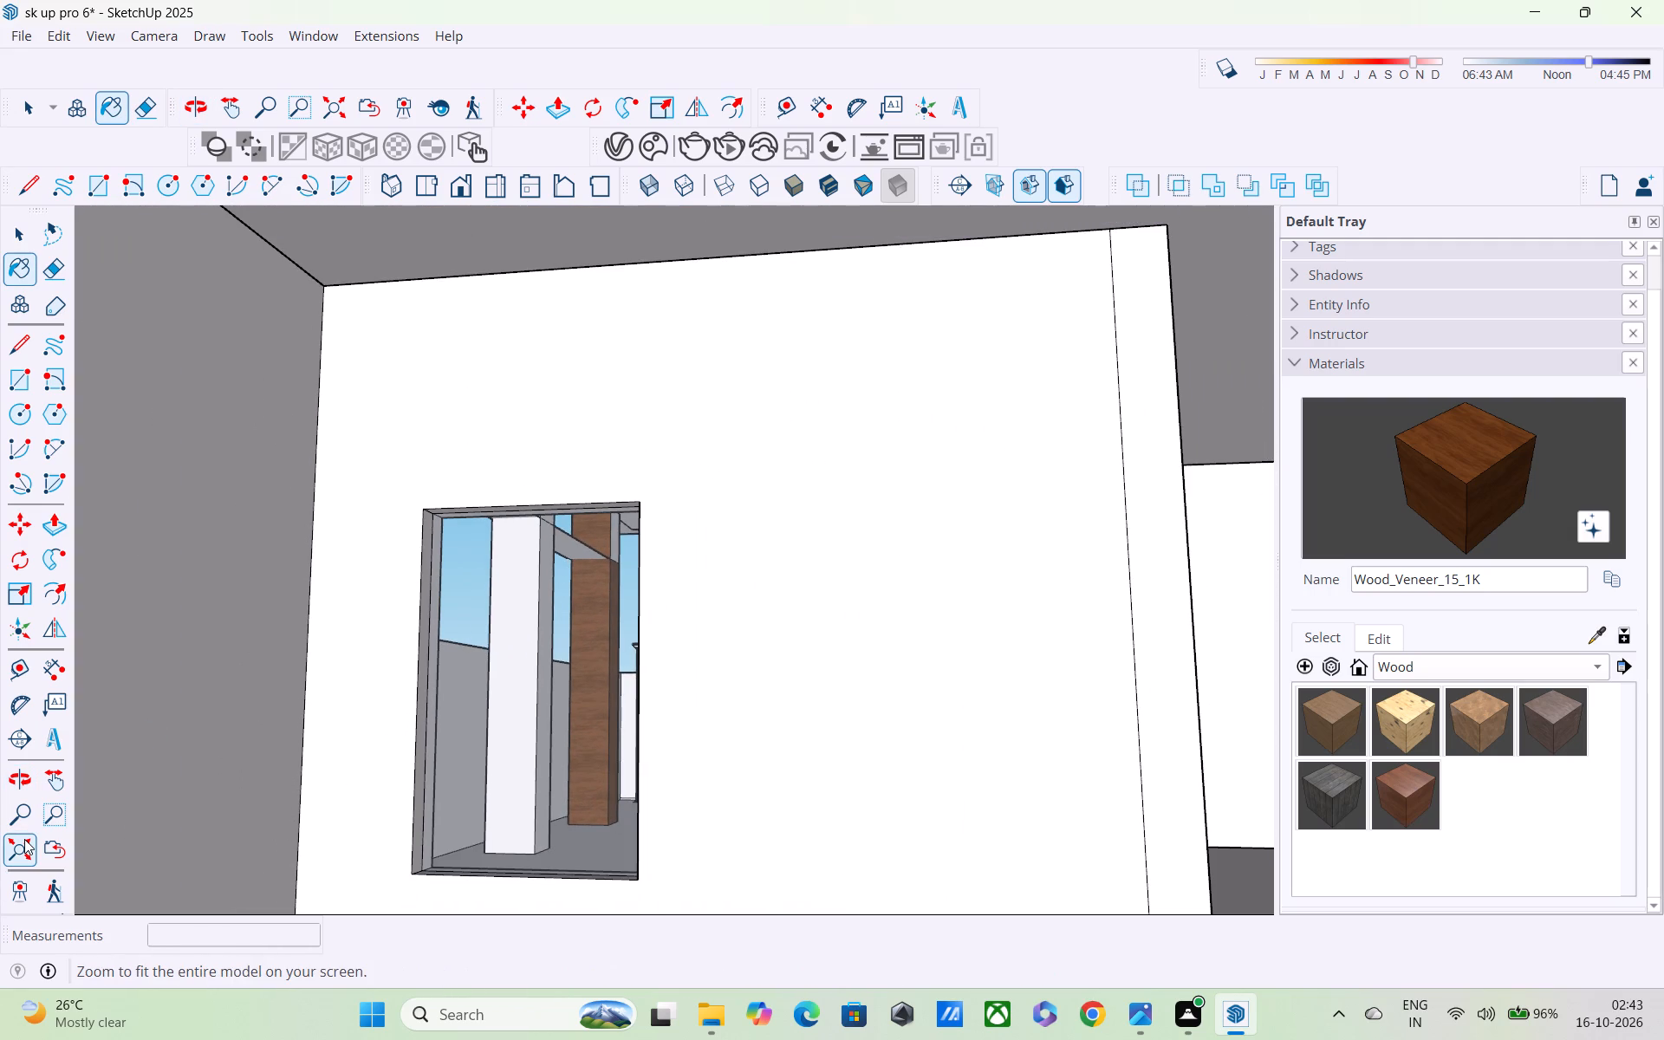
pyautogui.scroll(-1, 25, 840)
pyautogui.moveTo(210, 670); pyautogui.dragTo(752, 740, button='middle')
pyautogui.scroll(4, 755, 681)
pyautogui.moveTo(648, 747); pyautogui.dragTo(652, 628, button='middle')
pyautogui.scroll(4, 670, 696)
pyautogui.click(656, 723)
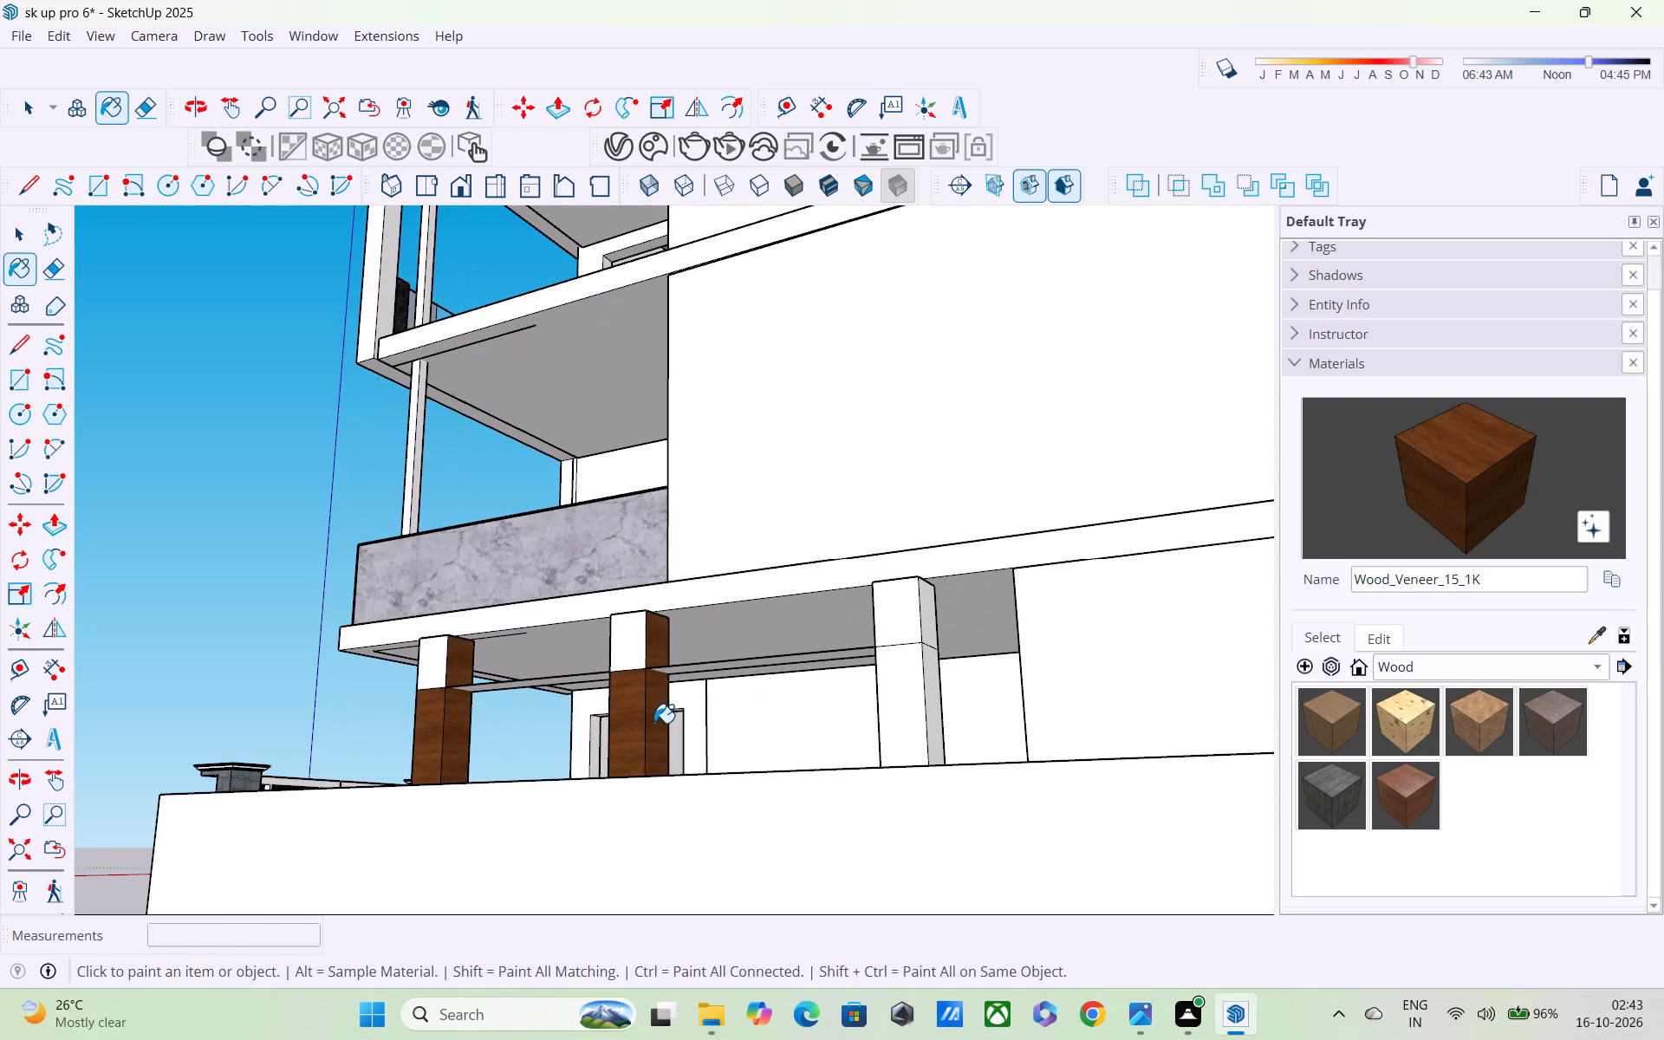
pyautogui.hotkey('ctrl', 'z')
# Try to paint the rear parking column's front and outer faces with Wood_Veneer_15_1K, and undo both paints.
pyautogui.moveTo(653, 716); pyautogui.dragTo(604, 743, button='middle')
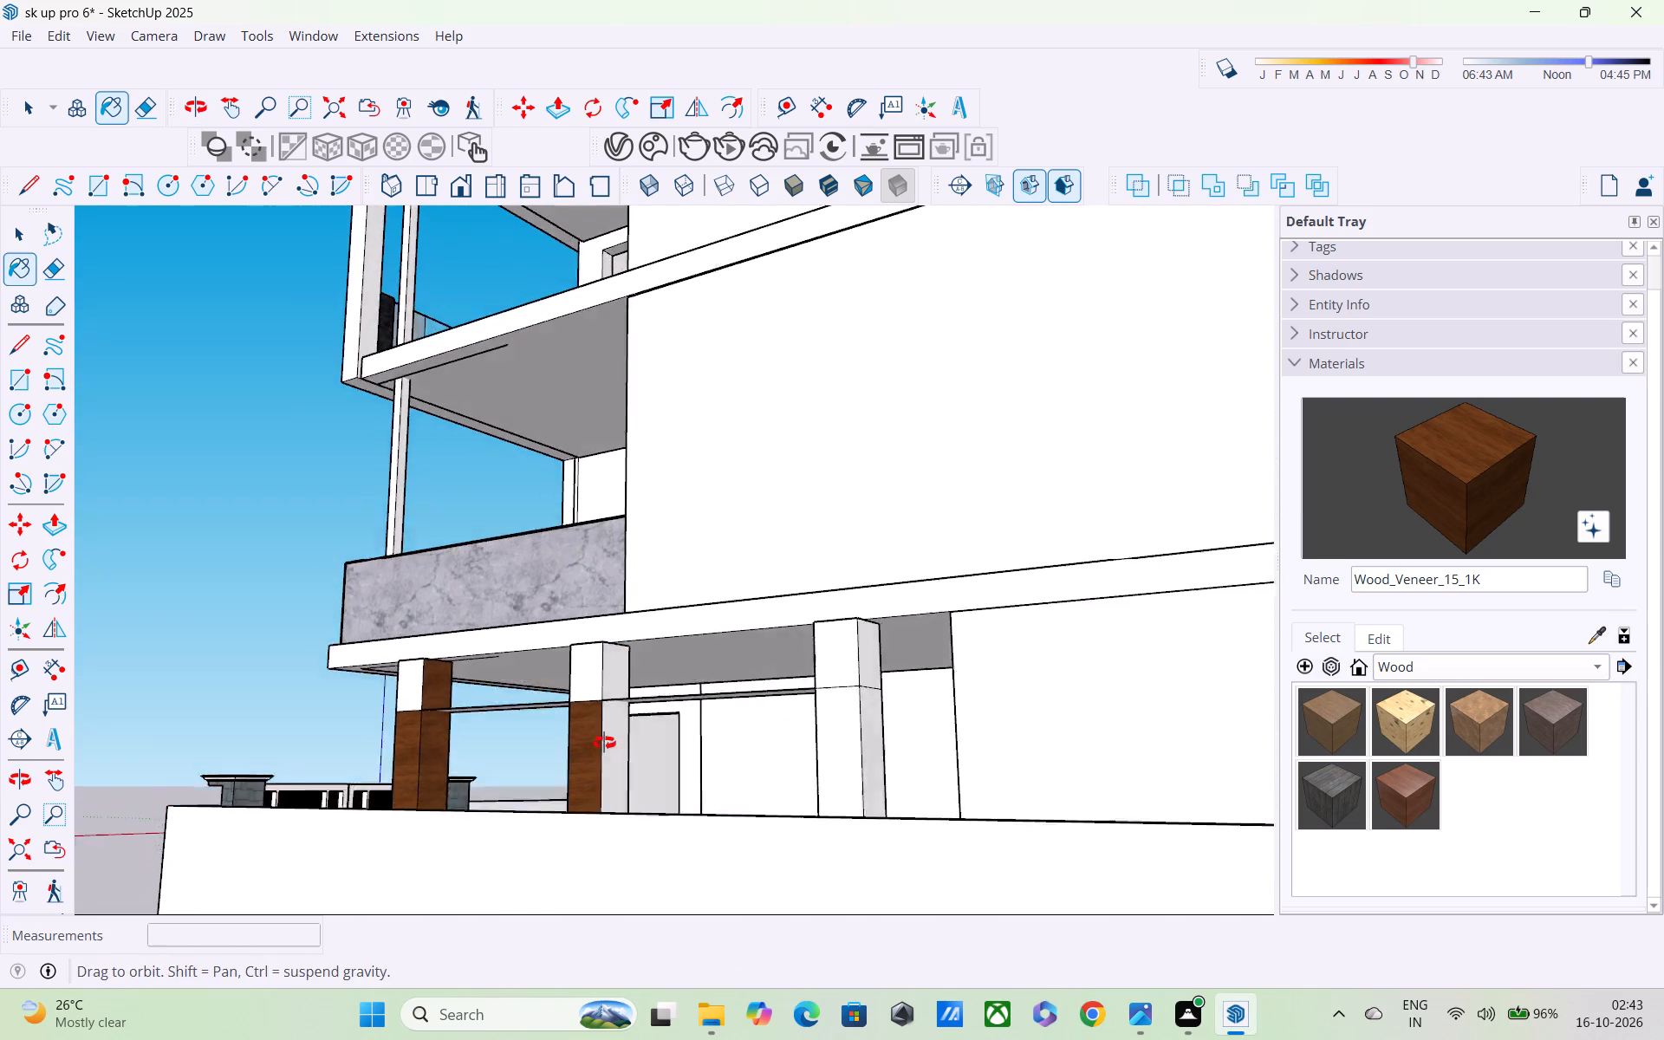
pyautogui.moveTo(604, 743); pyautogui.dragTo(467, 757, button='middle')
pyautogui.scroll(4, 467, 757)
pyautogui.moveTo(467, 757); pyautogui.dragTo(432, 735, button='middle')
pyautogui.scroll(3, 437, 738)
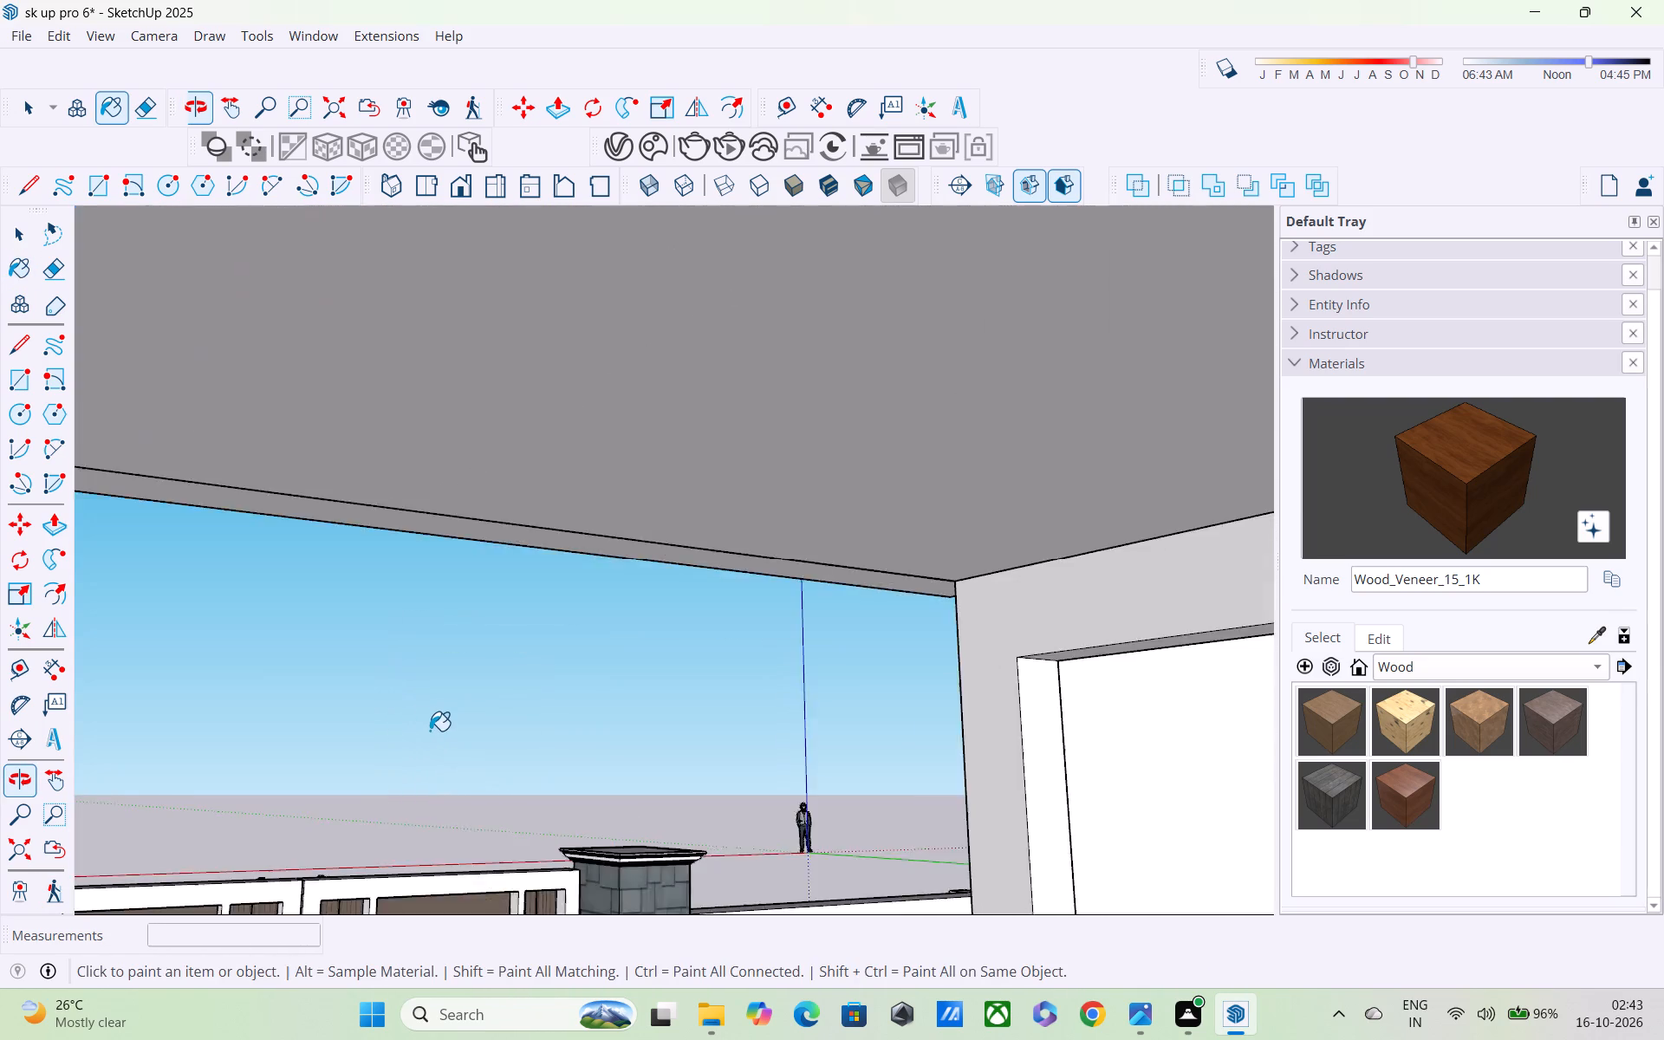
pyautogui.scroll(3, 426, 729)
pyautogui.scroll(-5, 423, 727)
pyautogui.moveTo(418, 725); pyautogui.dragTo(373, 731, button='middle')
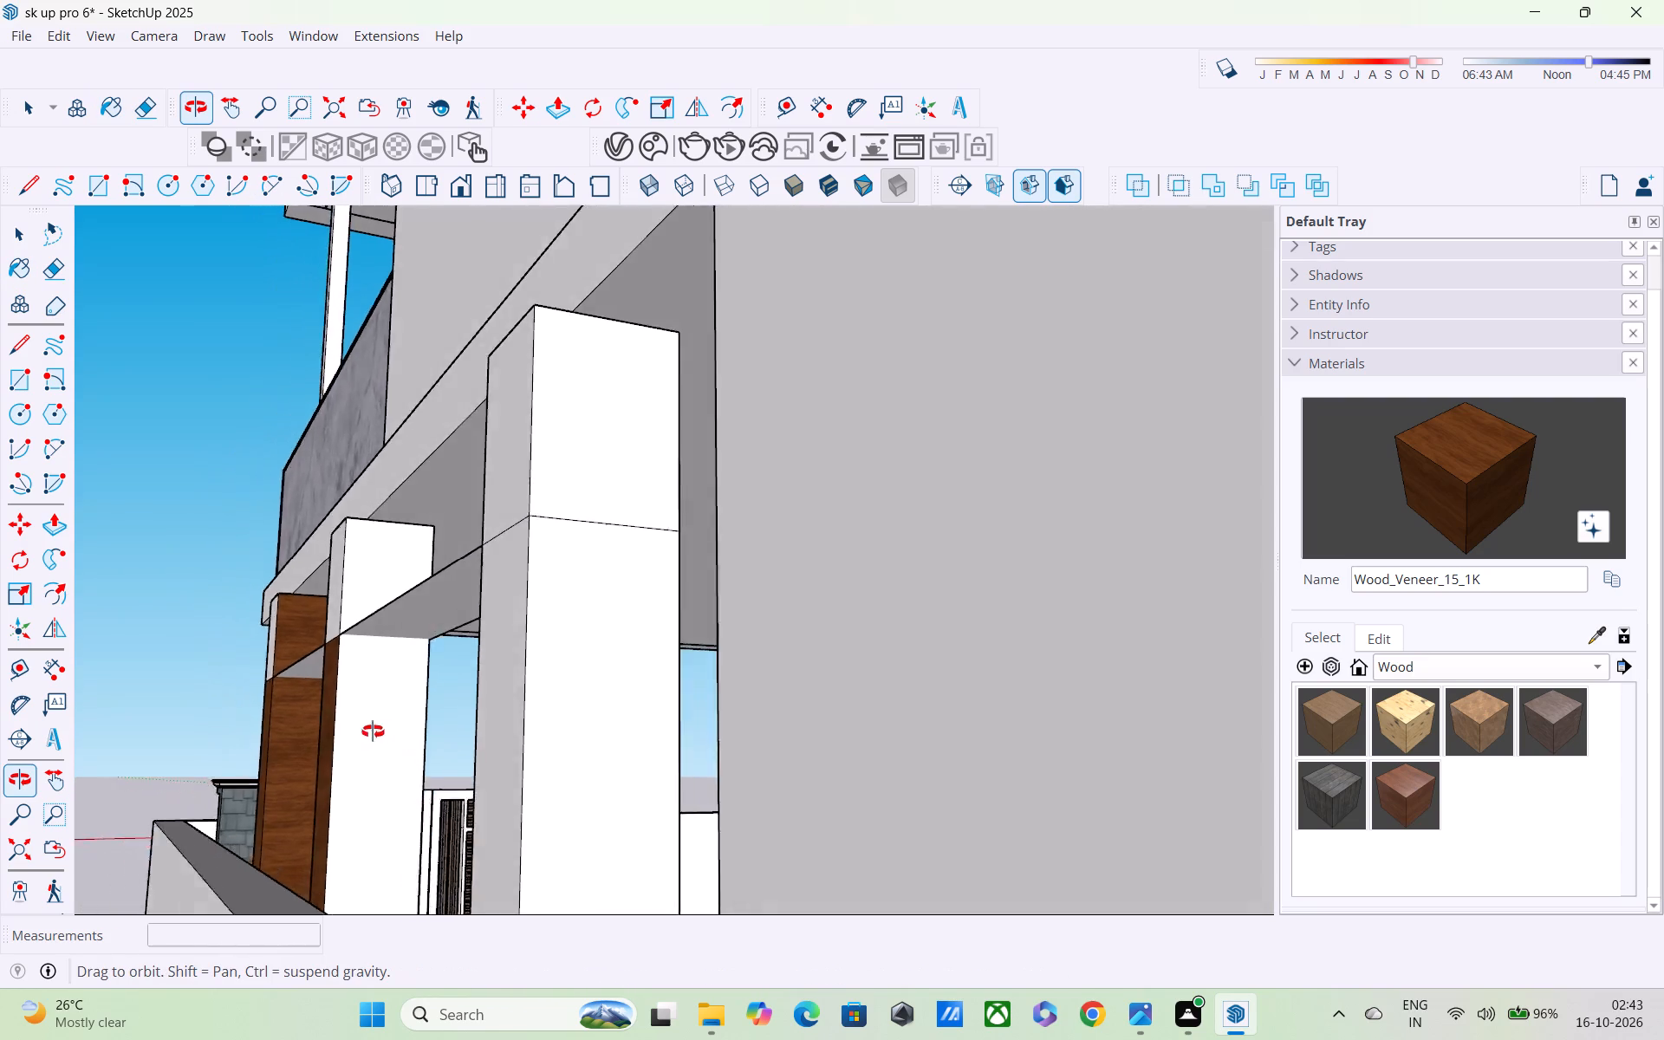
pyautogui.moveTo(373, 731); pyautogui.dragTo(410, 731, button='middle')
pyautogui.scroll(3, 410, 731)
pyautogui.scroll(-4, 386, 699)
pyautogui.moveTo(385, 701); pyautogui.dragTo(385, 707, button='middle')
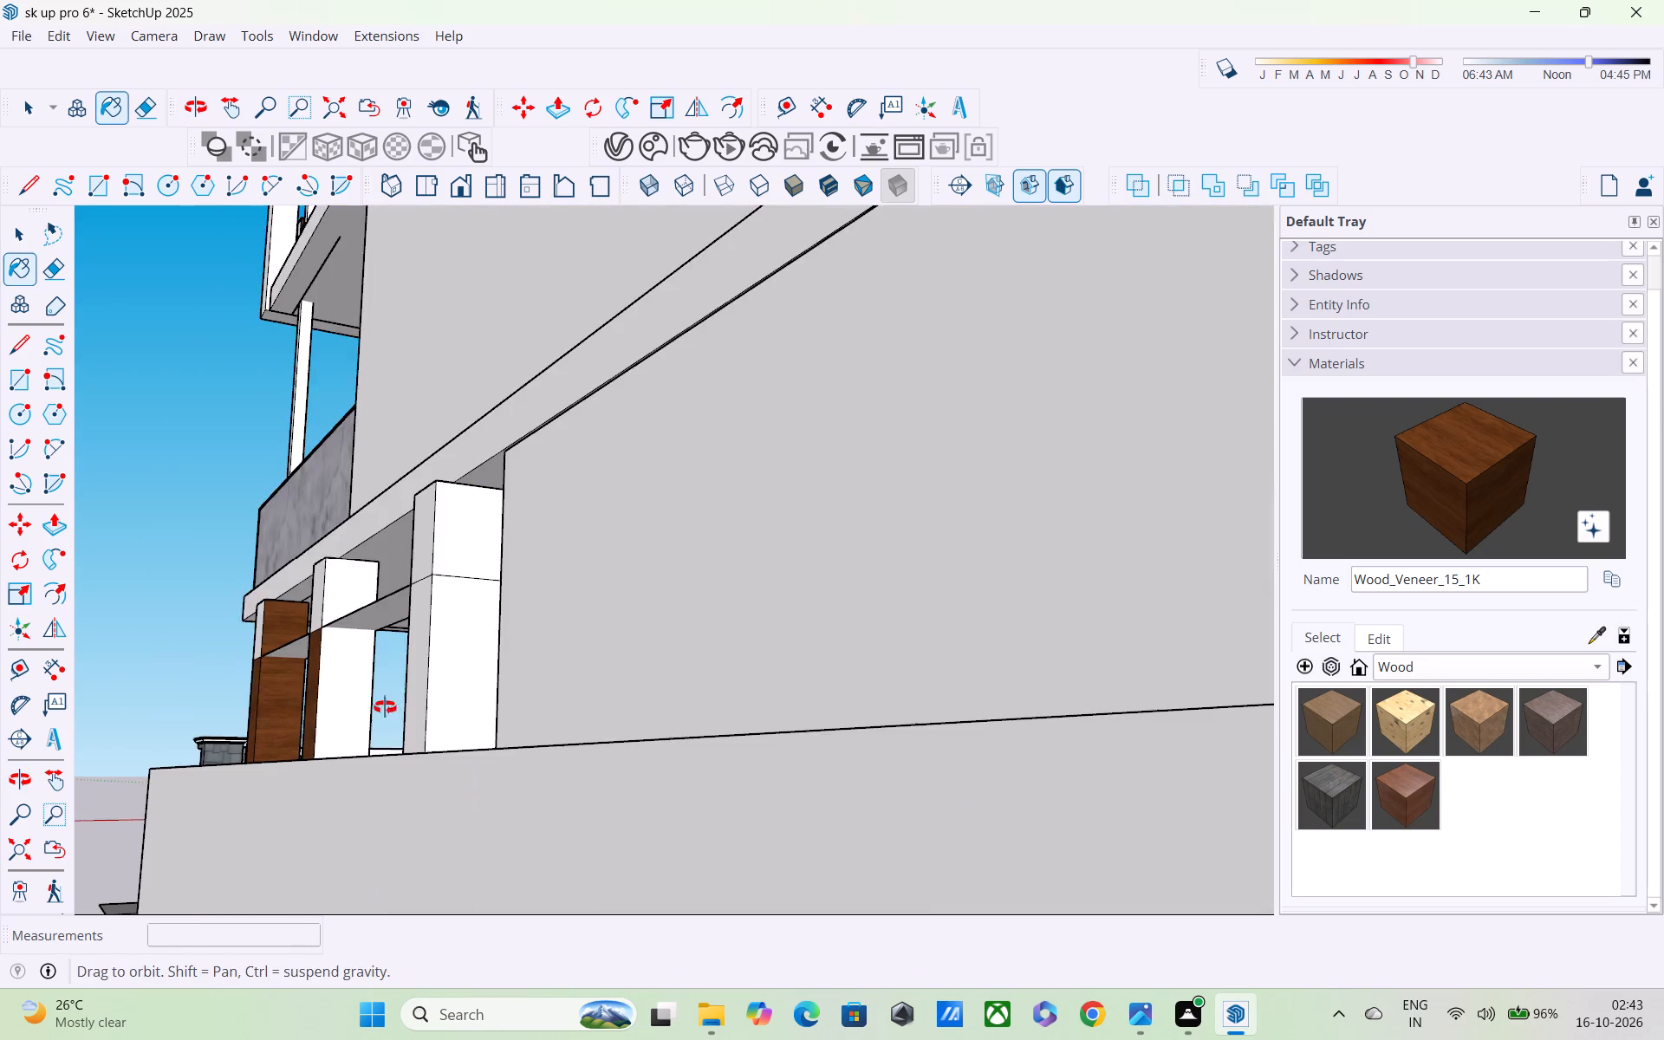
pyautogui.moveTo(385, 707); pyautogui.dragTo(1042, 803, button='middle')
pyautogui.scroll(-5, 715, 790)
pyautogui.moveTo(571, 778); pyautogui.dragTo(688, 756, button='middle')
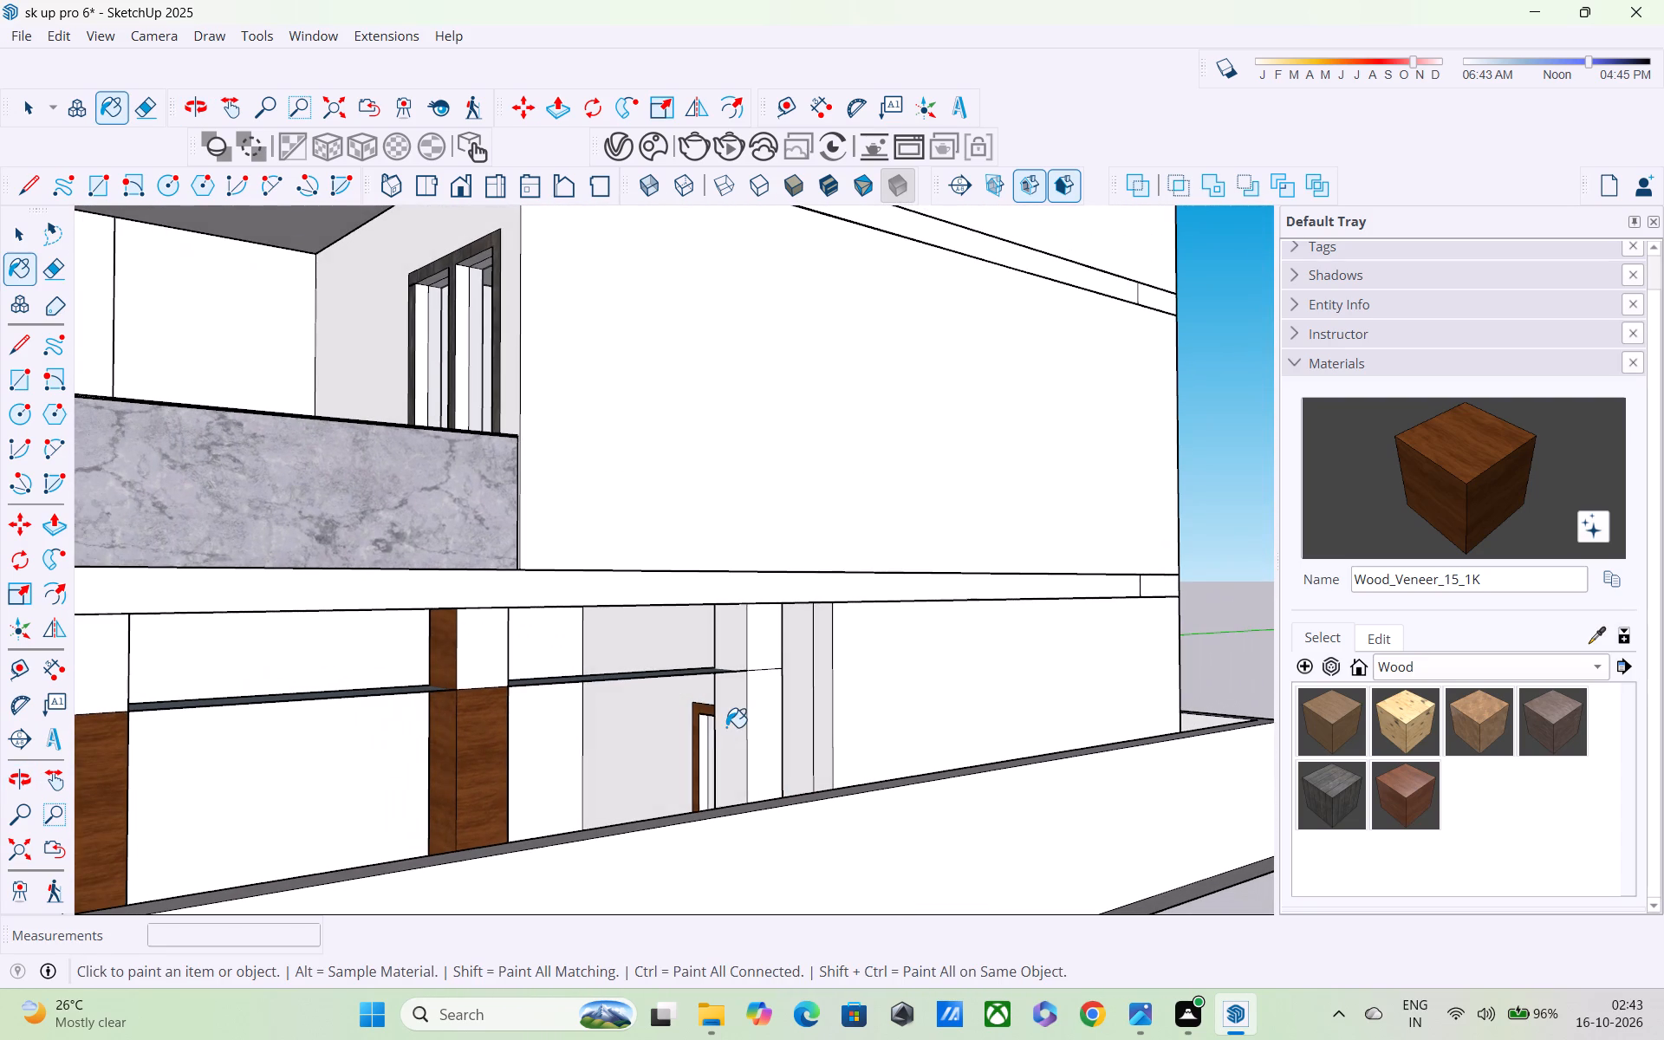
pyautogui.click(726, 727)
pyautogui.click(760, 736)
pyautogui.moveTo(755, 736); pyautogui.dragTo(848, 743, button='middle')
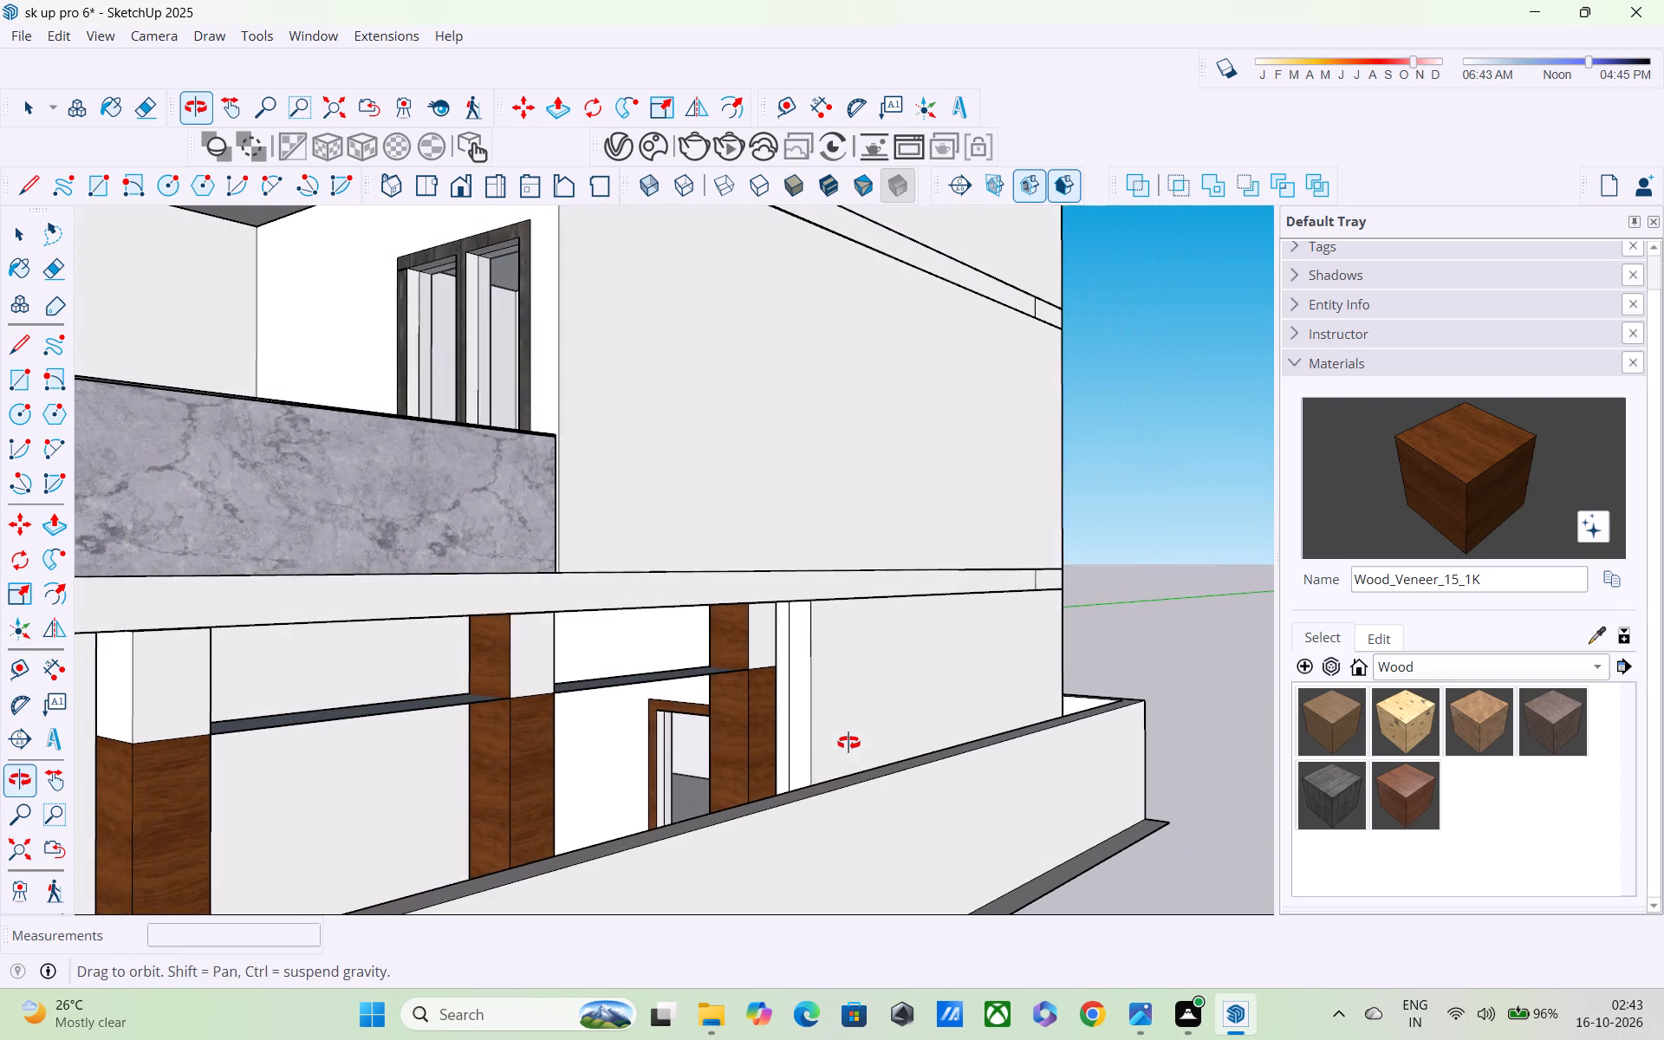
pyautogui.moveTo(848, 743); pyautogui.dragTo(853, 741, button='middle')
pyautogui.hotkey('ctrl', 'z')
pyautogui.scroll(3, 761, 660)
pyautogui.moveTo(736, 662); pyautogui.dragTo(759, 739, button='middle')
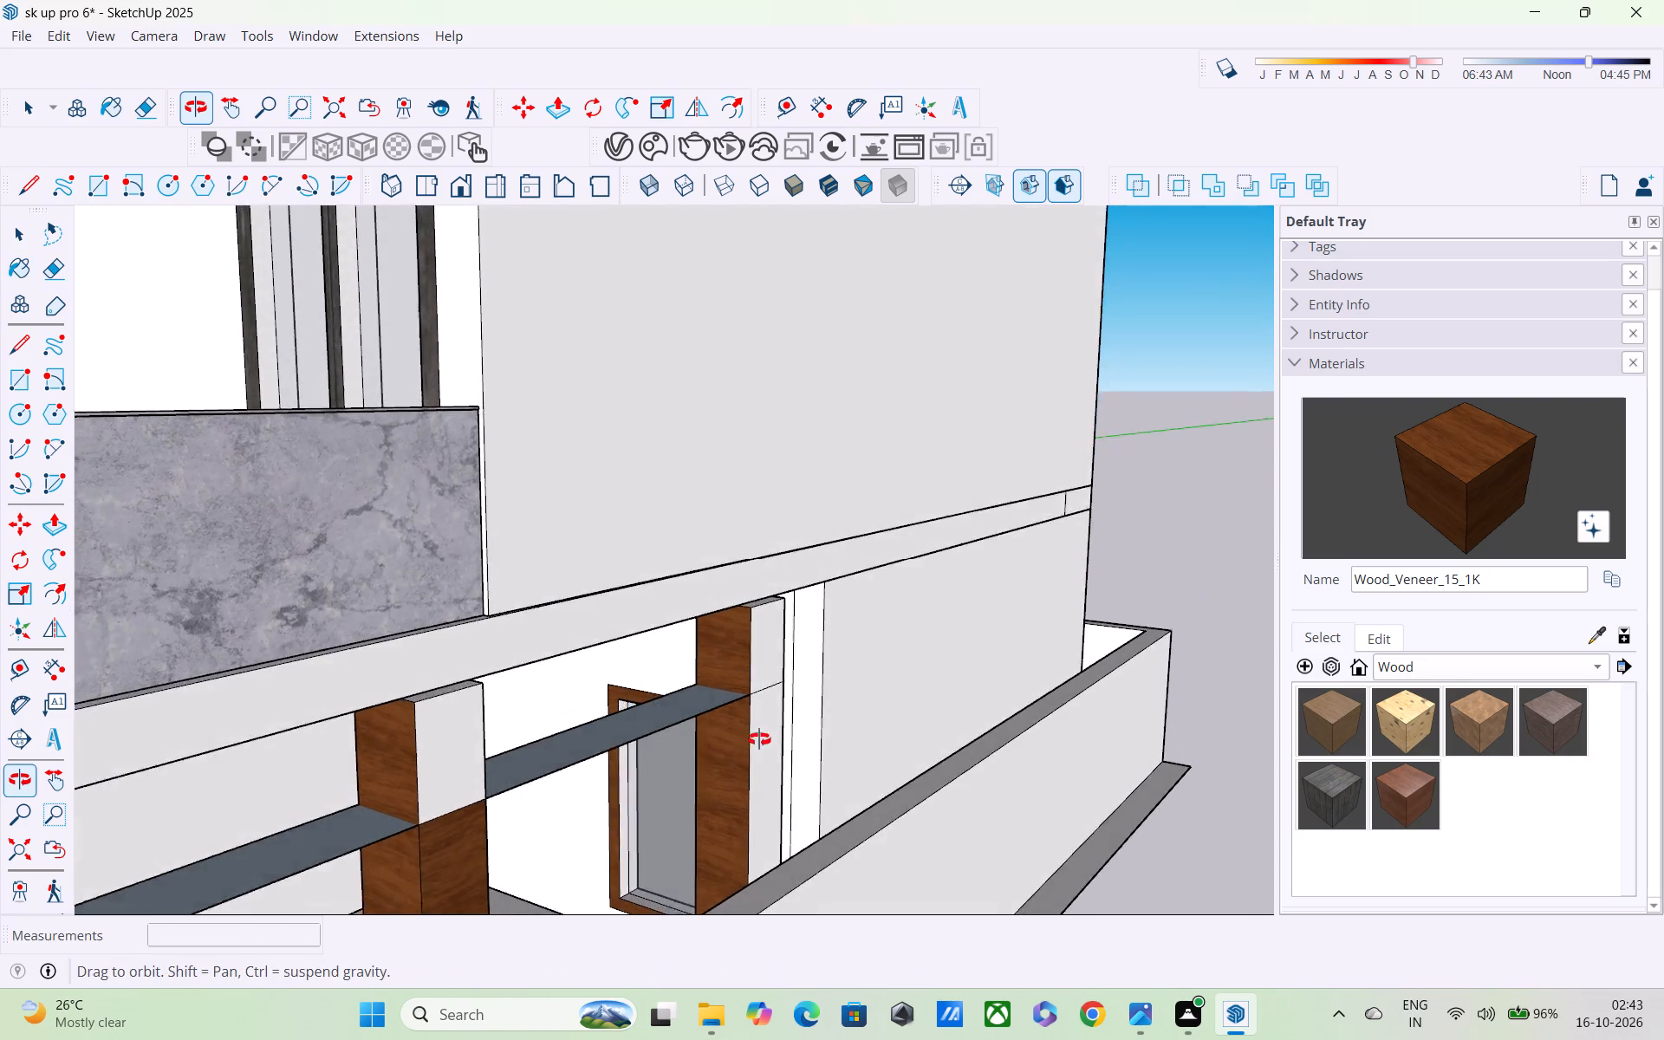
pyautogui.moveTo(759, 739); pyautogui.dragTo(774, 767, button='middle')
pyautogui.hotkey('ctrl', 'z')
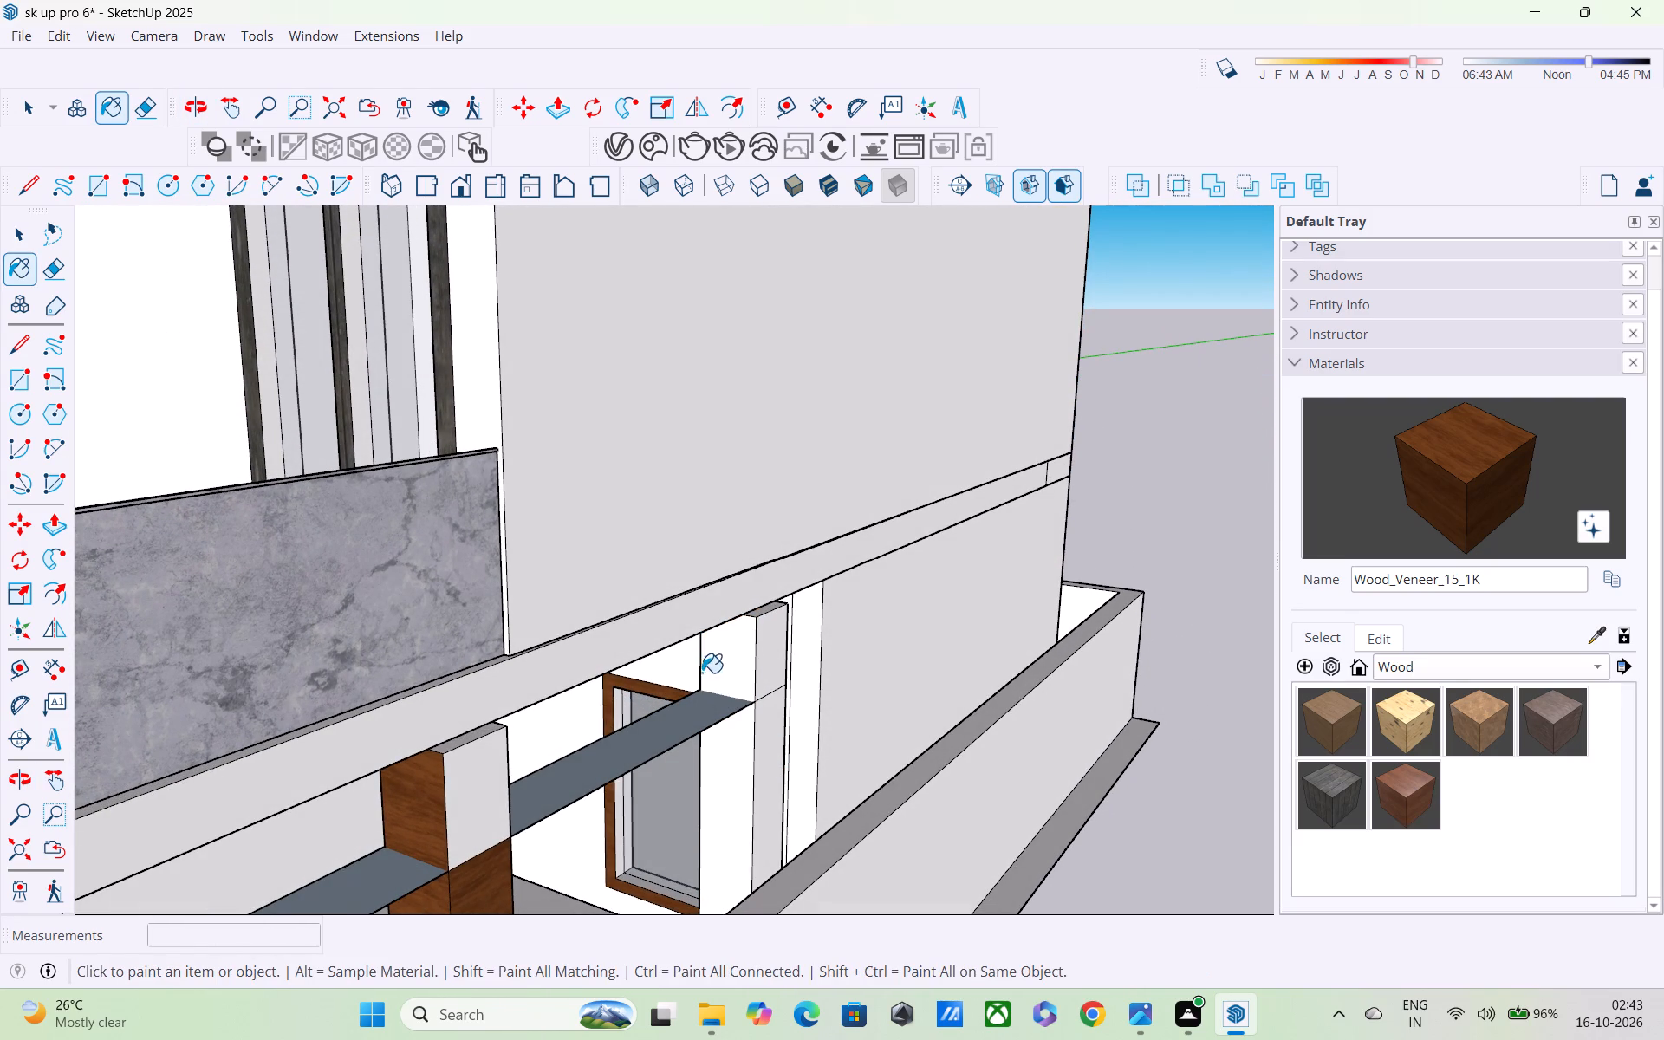
# Draw a line about 1' 3 1/4" long across the rear column's front face along the end of the horizontal strip.
pyautogui.press('l')
pyautogui.scroll(4, 652, 717)
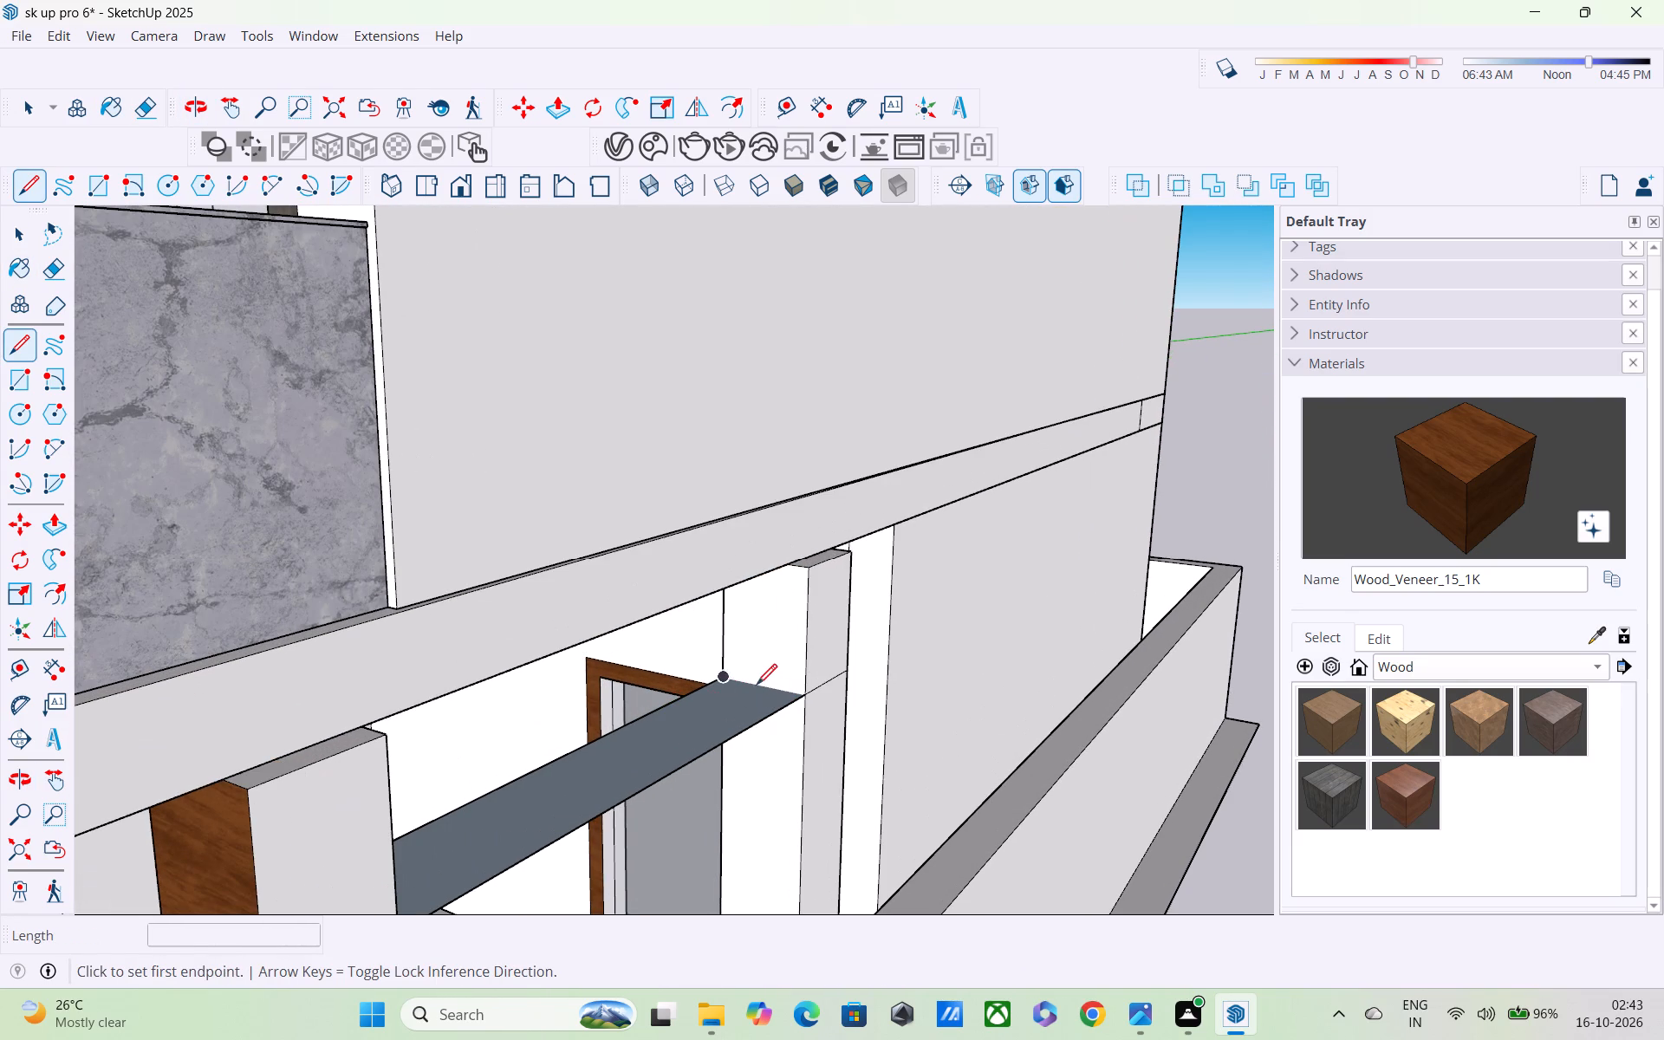
pyautogui.click(726, 678)
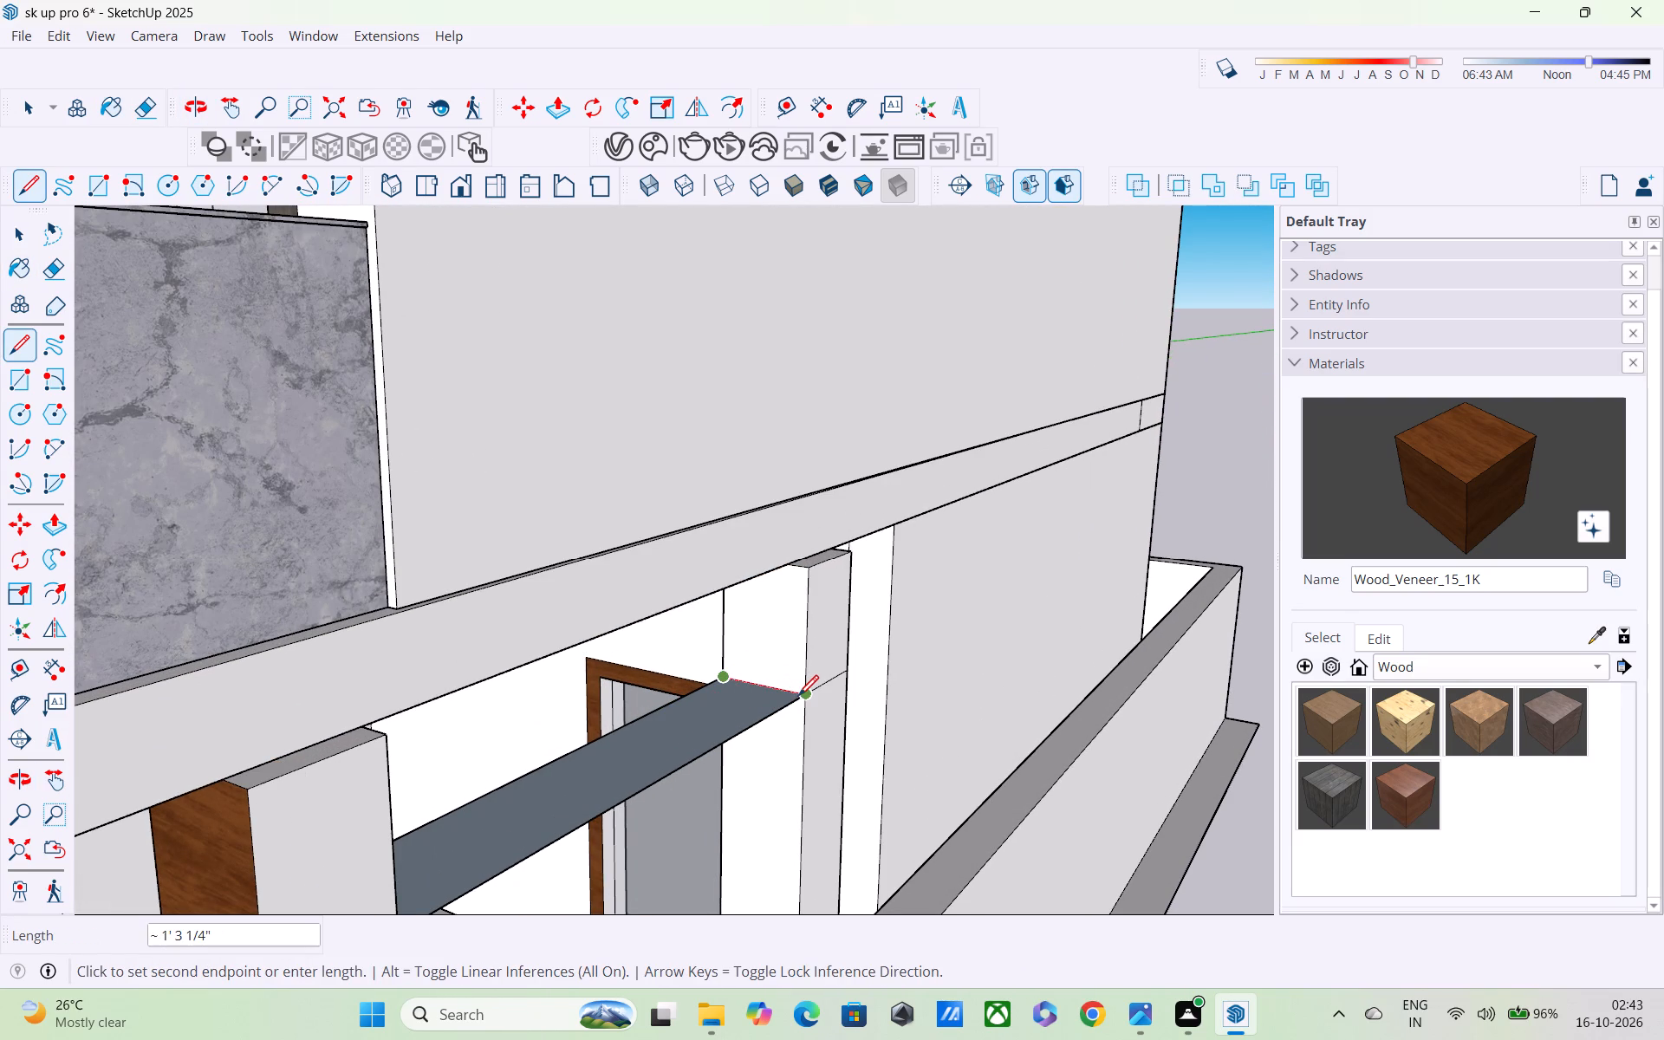
pyautogui.click(798, 698)
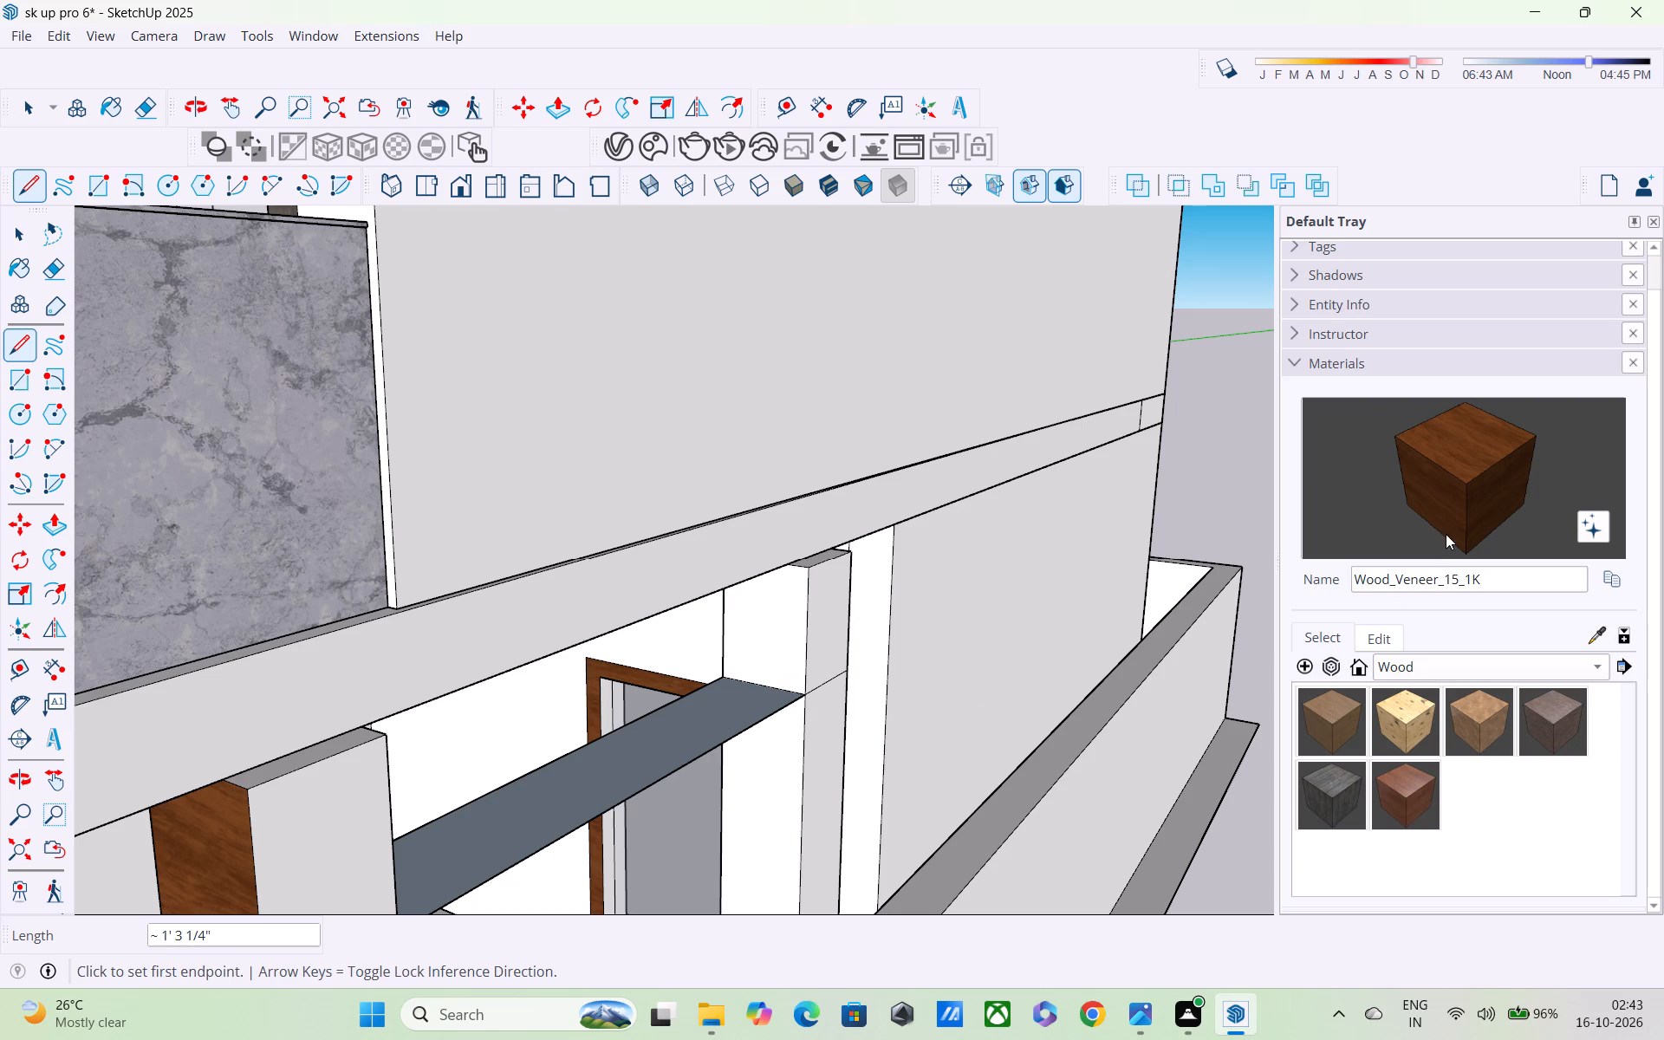
# Paint the rear column's front and outer faces below the strip level with Wood_Veneer_15_1K.
pyautogui.click(1458, 496)
pyautogui.click(769, 783)
pyautogui.moveTo(803, 783); pyautogui.dragTo(816, 692, button='middle')
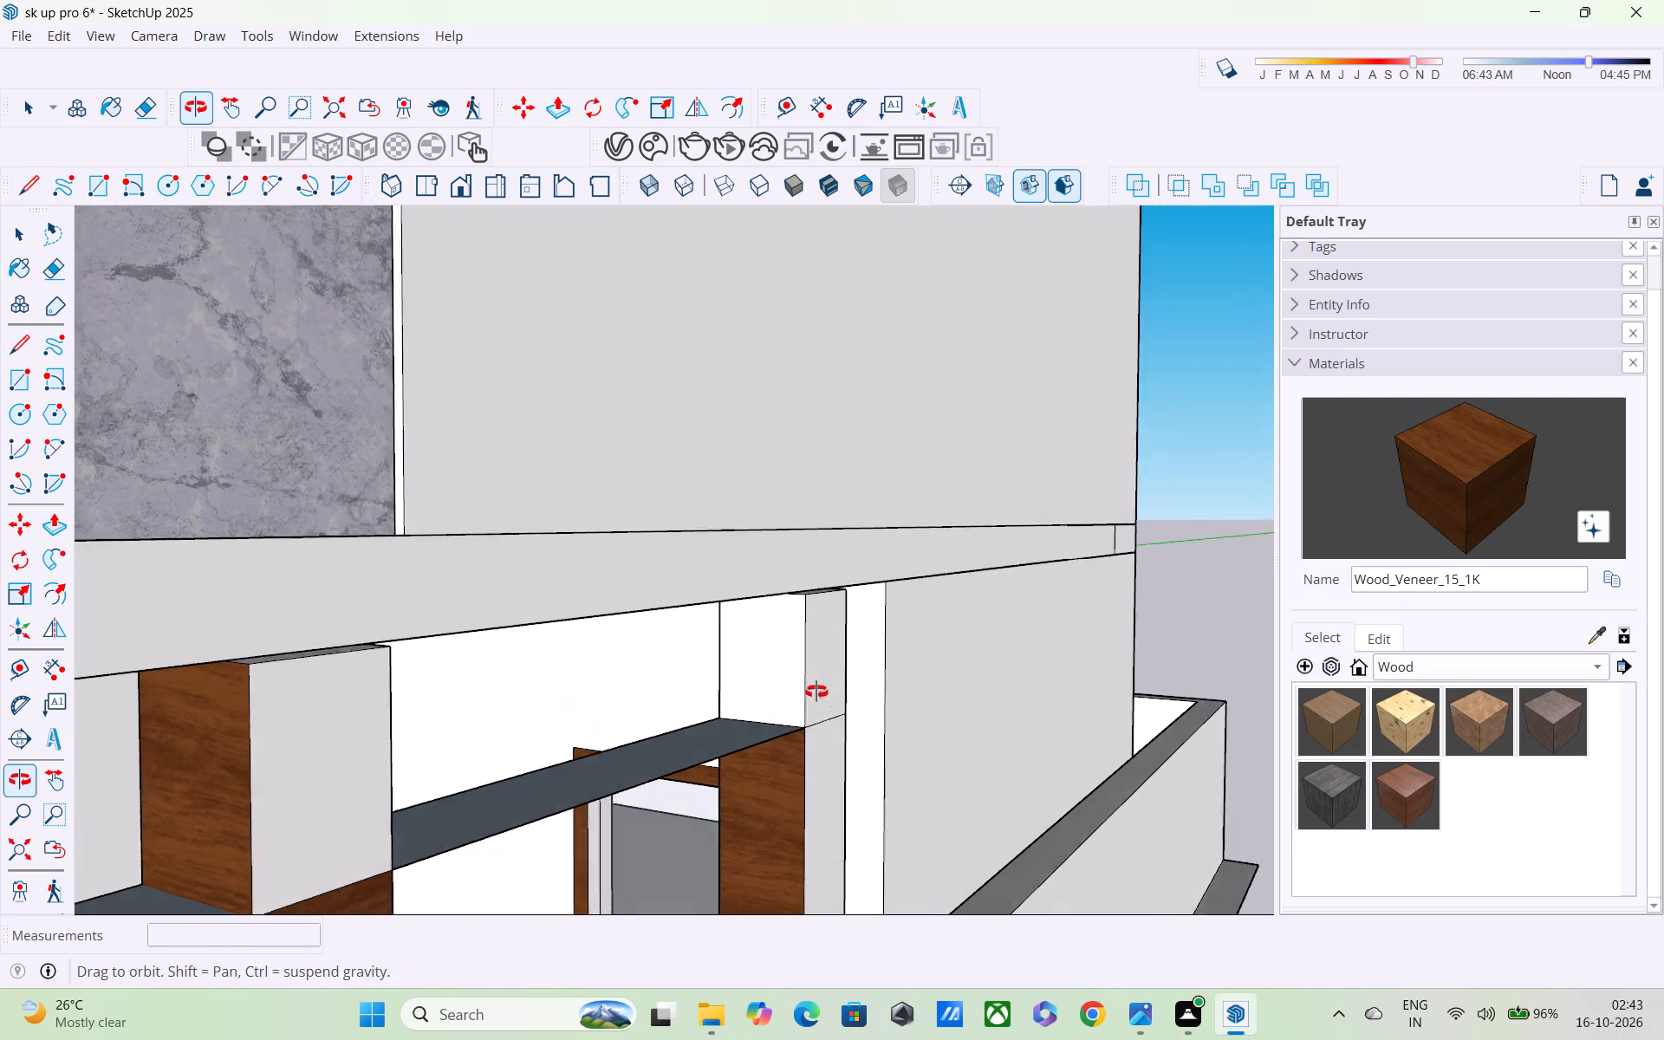
pyautogui.moveTo(816, 692); pyautogui.dragTo(818, 687, button='middle')
pyautogui.click(820, 793)
# Paint the lower inner face of the middle parking column with Wood_Veneer_15_1K.
pyautogui.scroll(-3, 821, 707)
pyautogui.moveTo(719, 776); pyautogui.dragTo(720, 770, button='middle')
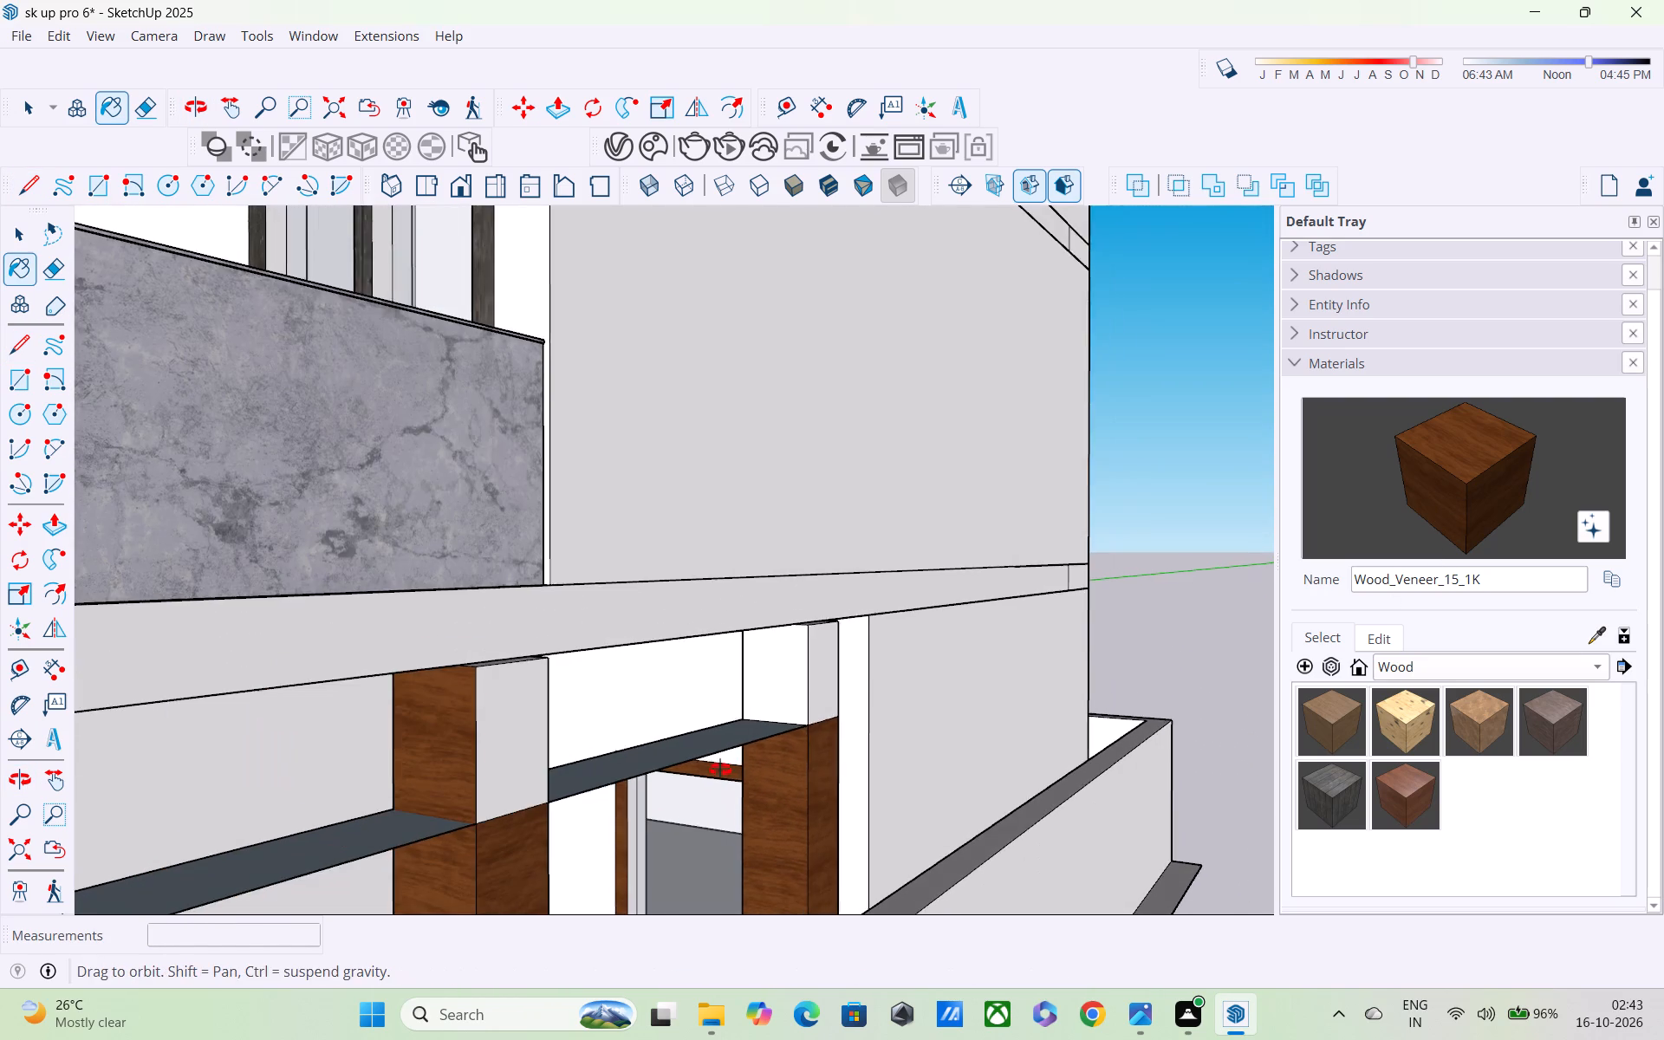
pyautogui.moveTo(720, 770); pyautogui.dragTo(731, 721, button='middle')
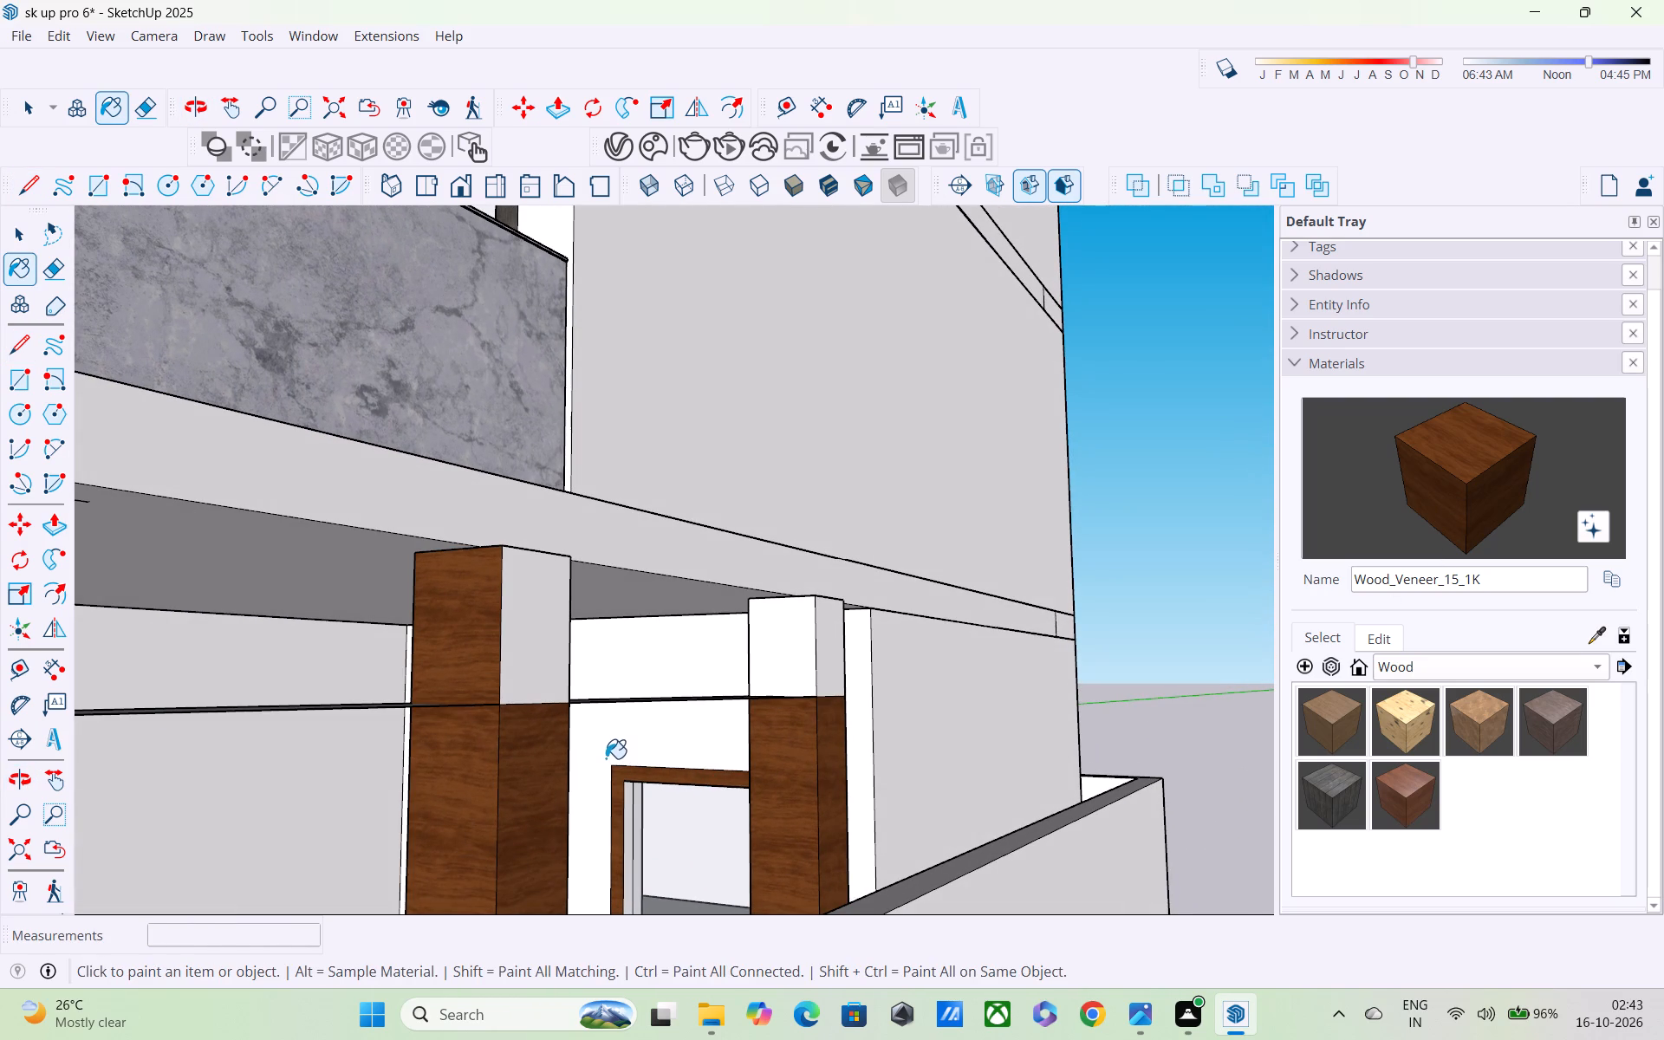
pyautogui.moveTo(523, 794); pyautogui.dragTo(597, 794, button='middle')
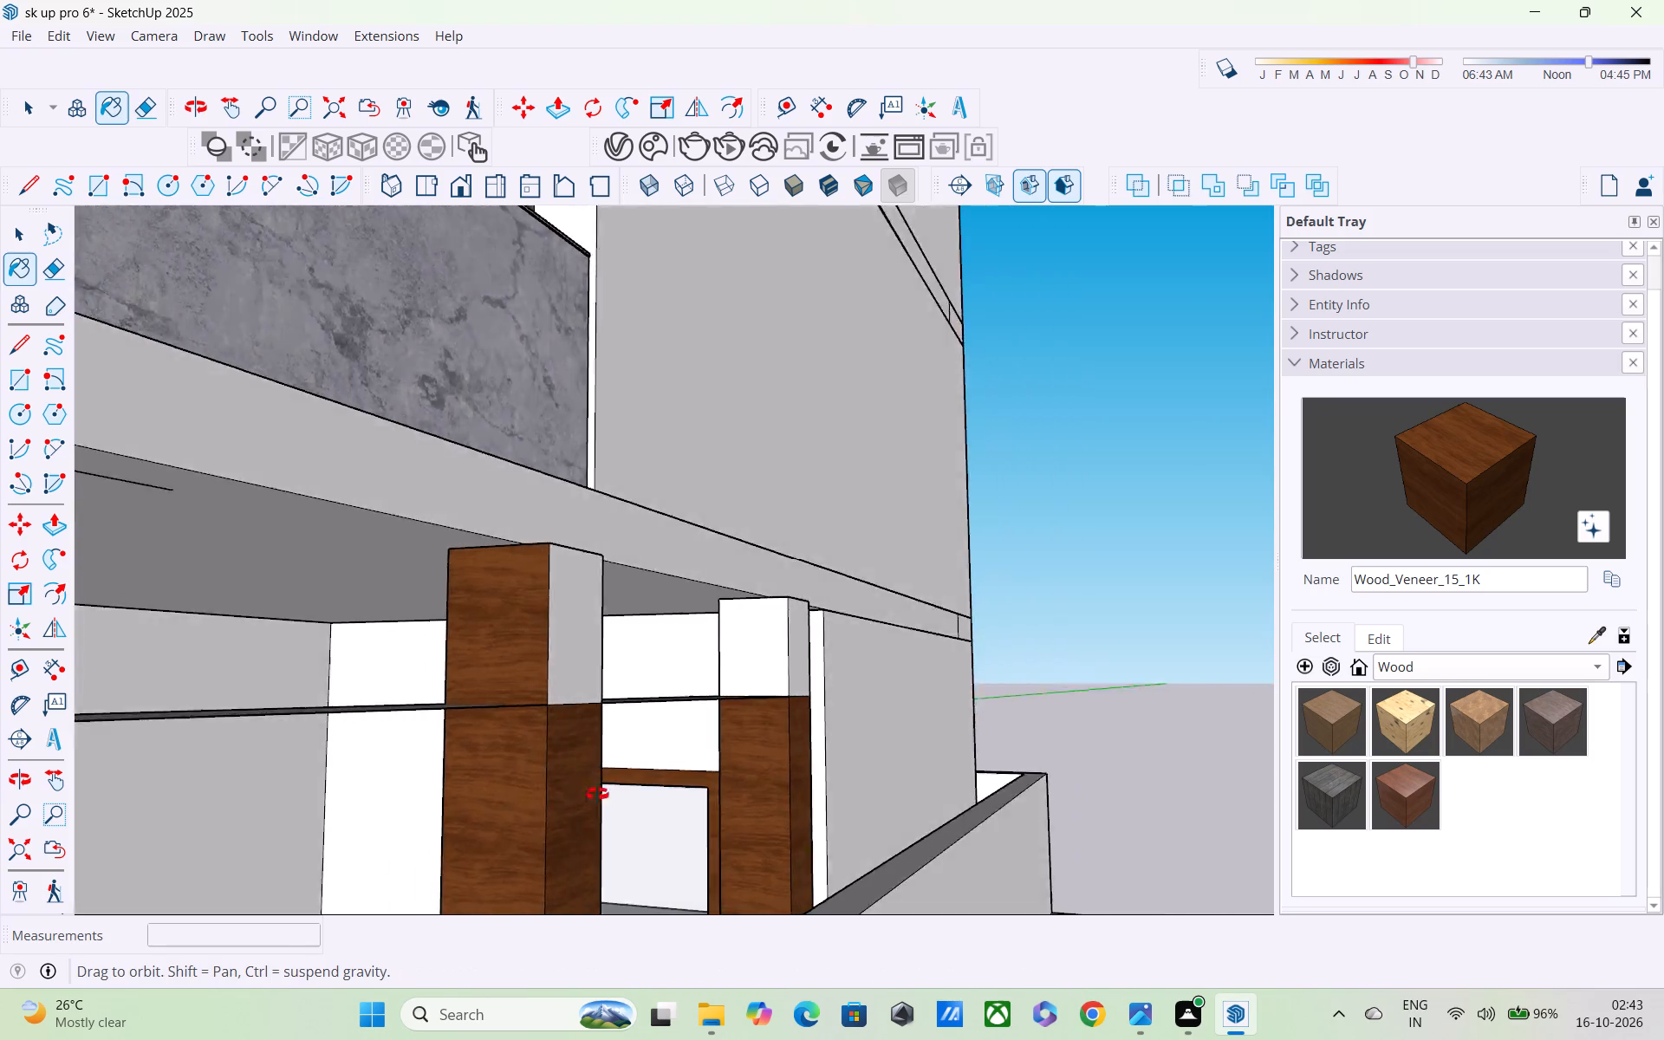
pyautogui.moveTo(597, 794); pyautogui.dragTo(871, 781, button='middle')
pyautogui.scroll(-1, 871, 781)
pyautogui.moveTo(884, 799); pyautogui.dragTo(1021, 809, button='middle')
pyautogui.click(712, 789)
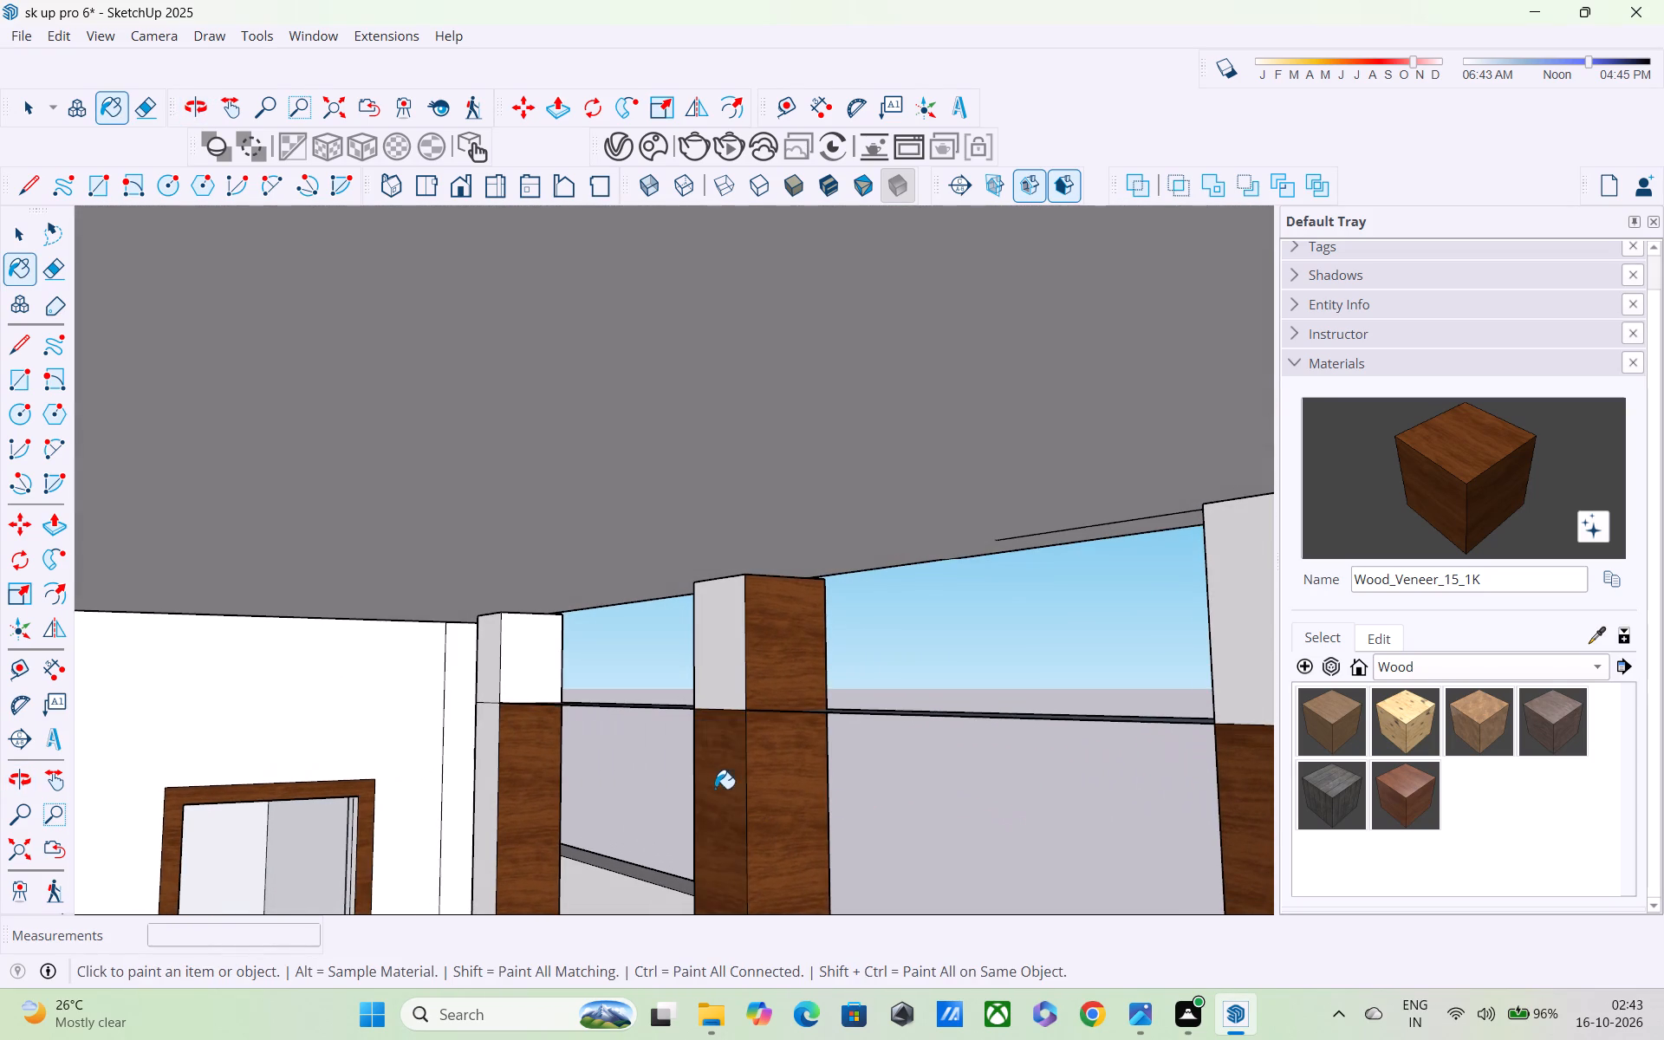
# Sample the Default material from the slab edge above and repaint the middle column's full front face with it.
pyautogui.scroll(-3, 746, 800)
pyautogui.scroll(1, 829, 834)
pyautogui.scroll(-1, 829, 831)
pyautogui.moveTo(829, 831); pyautogui.dragTo(627, 842, button='middle')
pyautogui.scroll(-5, 629, 831)
pyautogui.scroll(-1, 746, 817)
pyautogui.moveTo(762, 798); pyautogui.dragTo(787, 749, button='middle')
pyautogui.scroll(5, 828, 766)
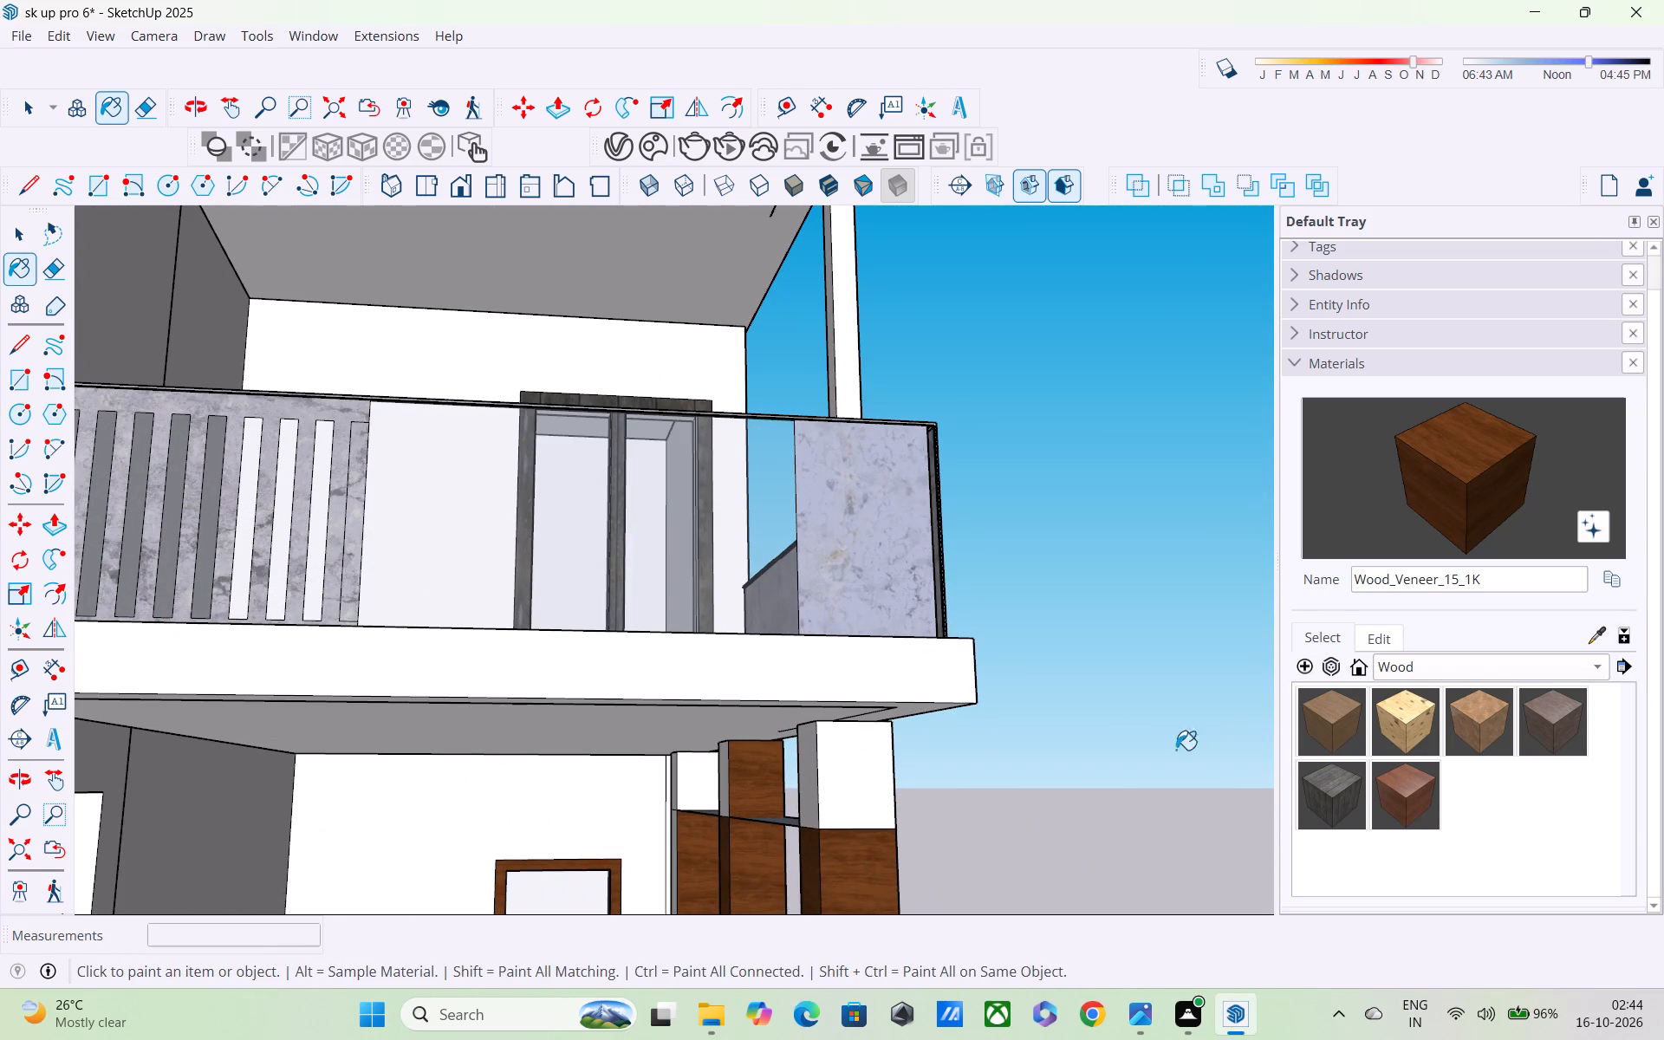
pyautogui.click(1597, 640)
pyautogui.click(777, 688)
pyautogui.click(766, 783)
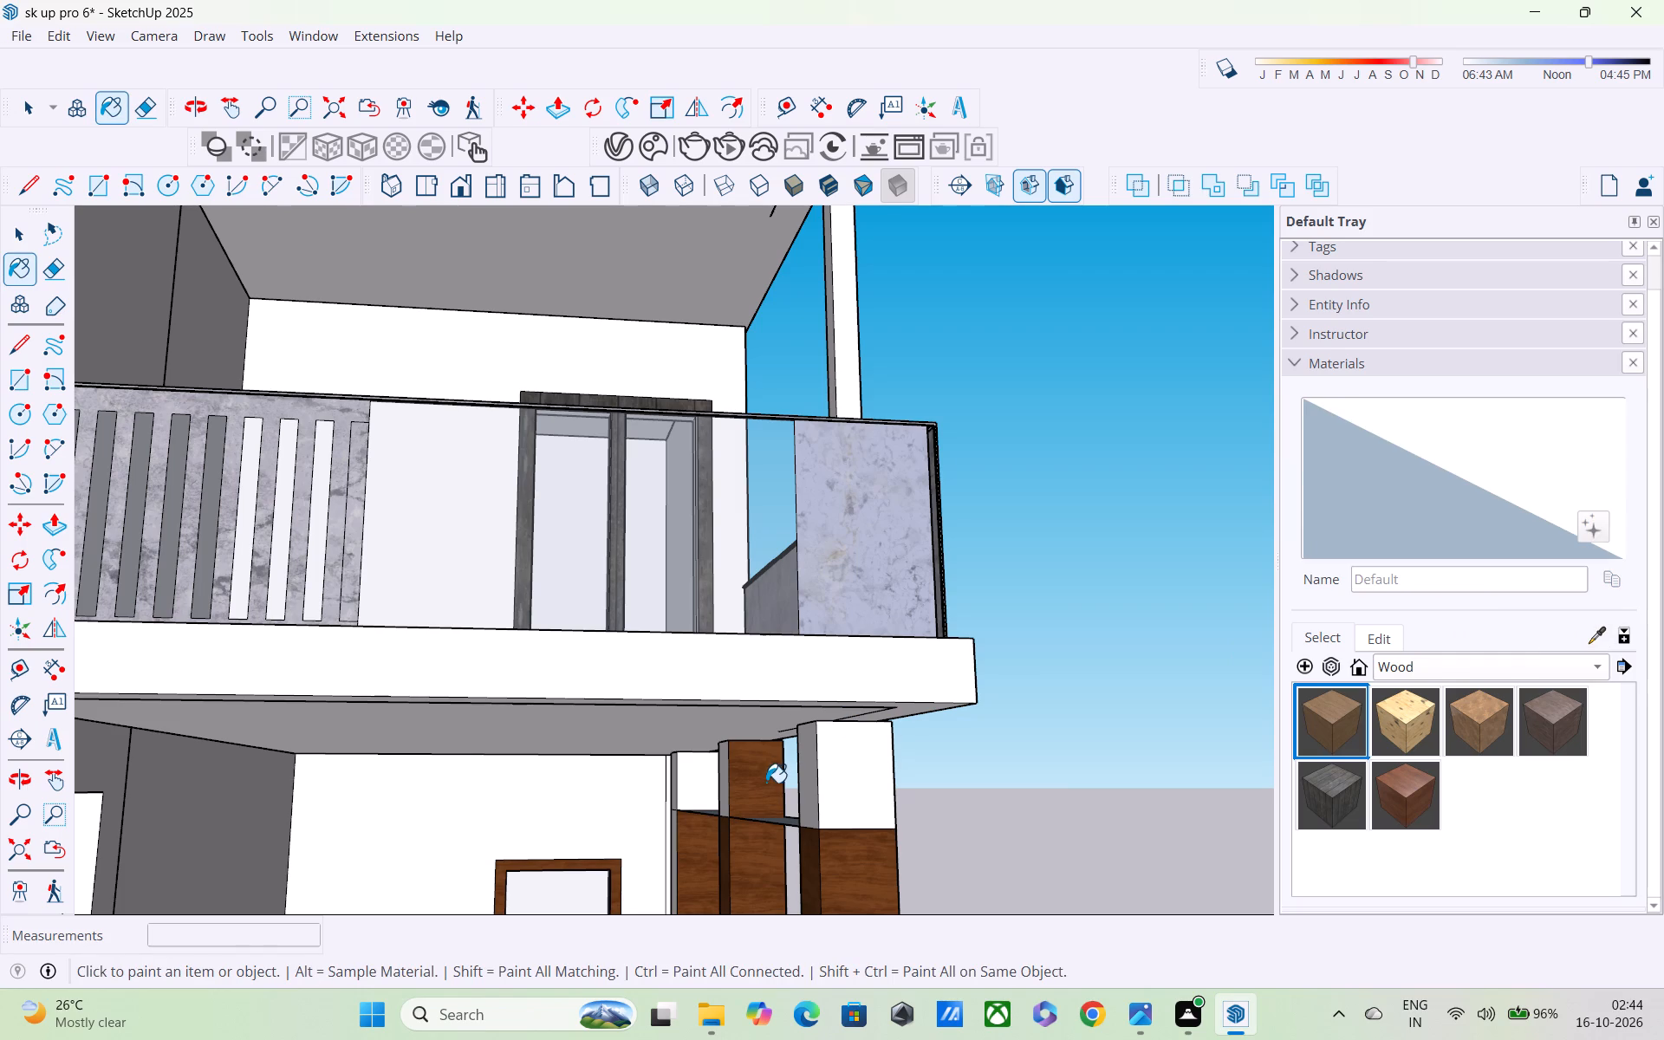
# Draw a line about 1' 3 1/4" long across the middle column's front face at the strip level.
pyautogui.scroll(-2, 764, 783)
pyautogui.moveTo(764, 783); pyautogui.dragTo(763, 757, button='middle')
pyautogui.scroll(9, 763, 811)
pyautogui.moveTo(761, 814); pyautogui.dragTo(771, 865, button='middle')
pyautogui.press('l')
pyautogui.scroll(4, 709, 833)
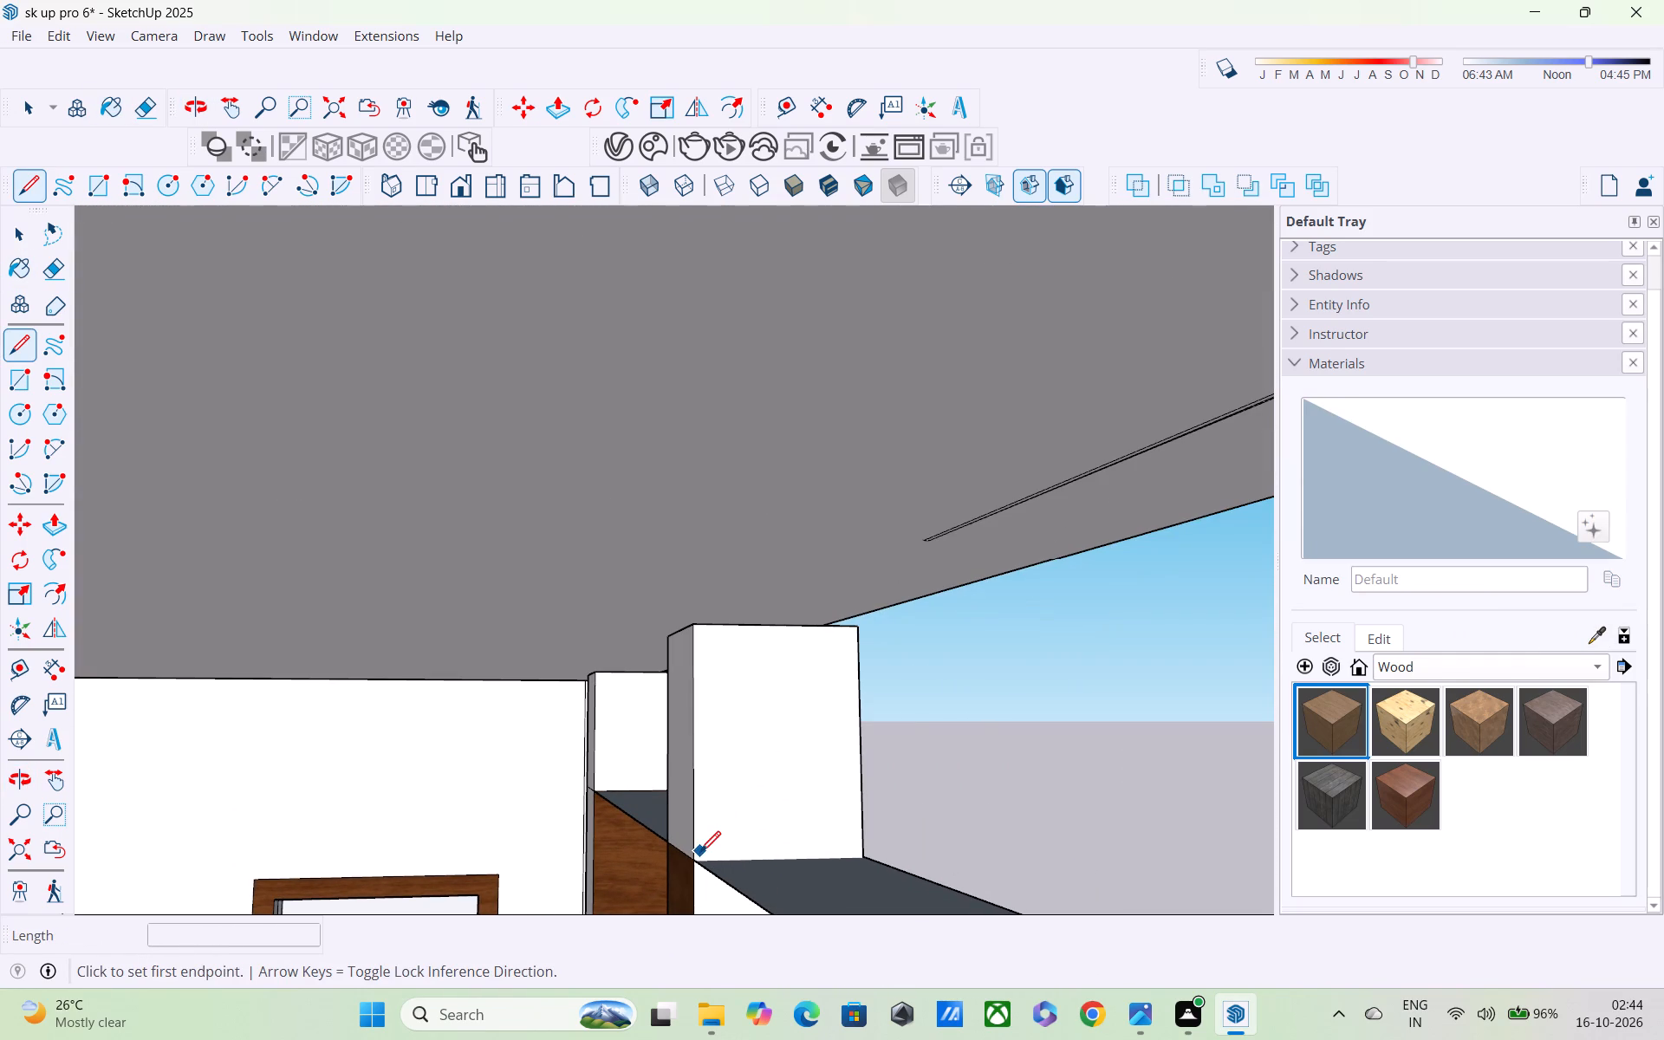
pyautogui.click(700, 865)
pyautogui.click(868, 859)
# Apply Wood_Veneer_15_1K to the middle column's front face below the dividing line.
pyautogui.click(1388, 779)
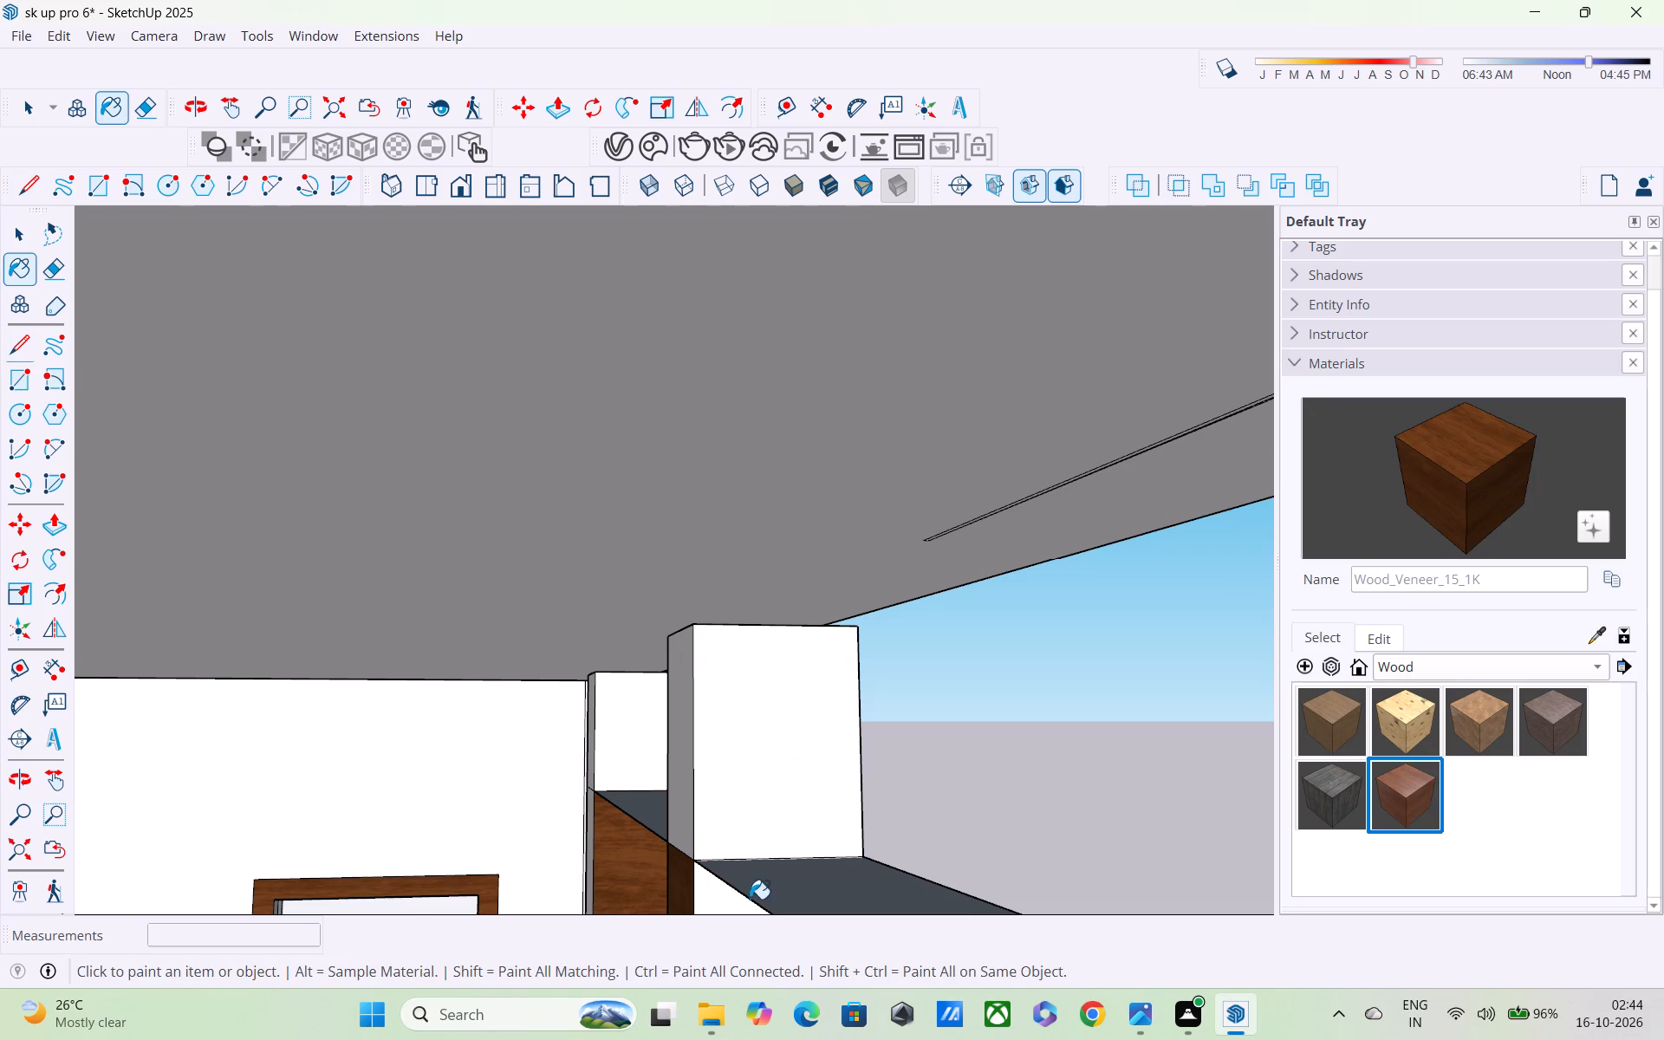
pyautogui.moveTo(750, 899); pyautogui.dragTo(770, 801, button='middle')
pyautogui.click(763, 887)
pyautogui.scroll(-13, 761, 887)
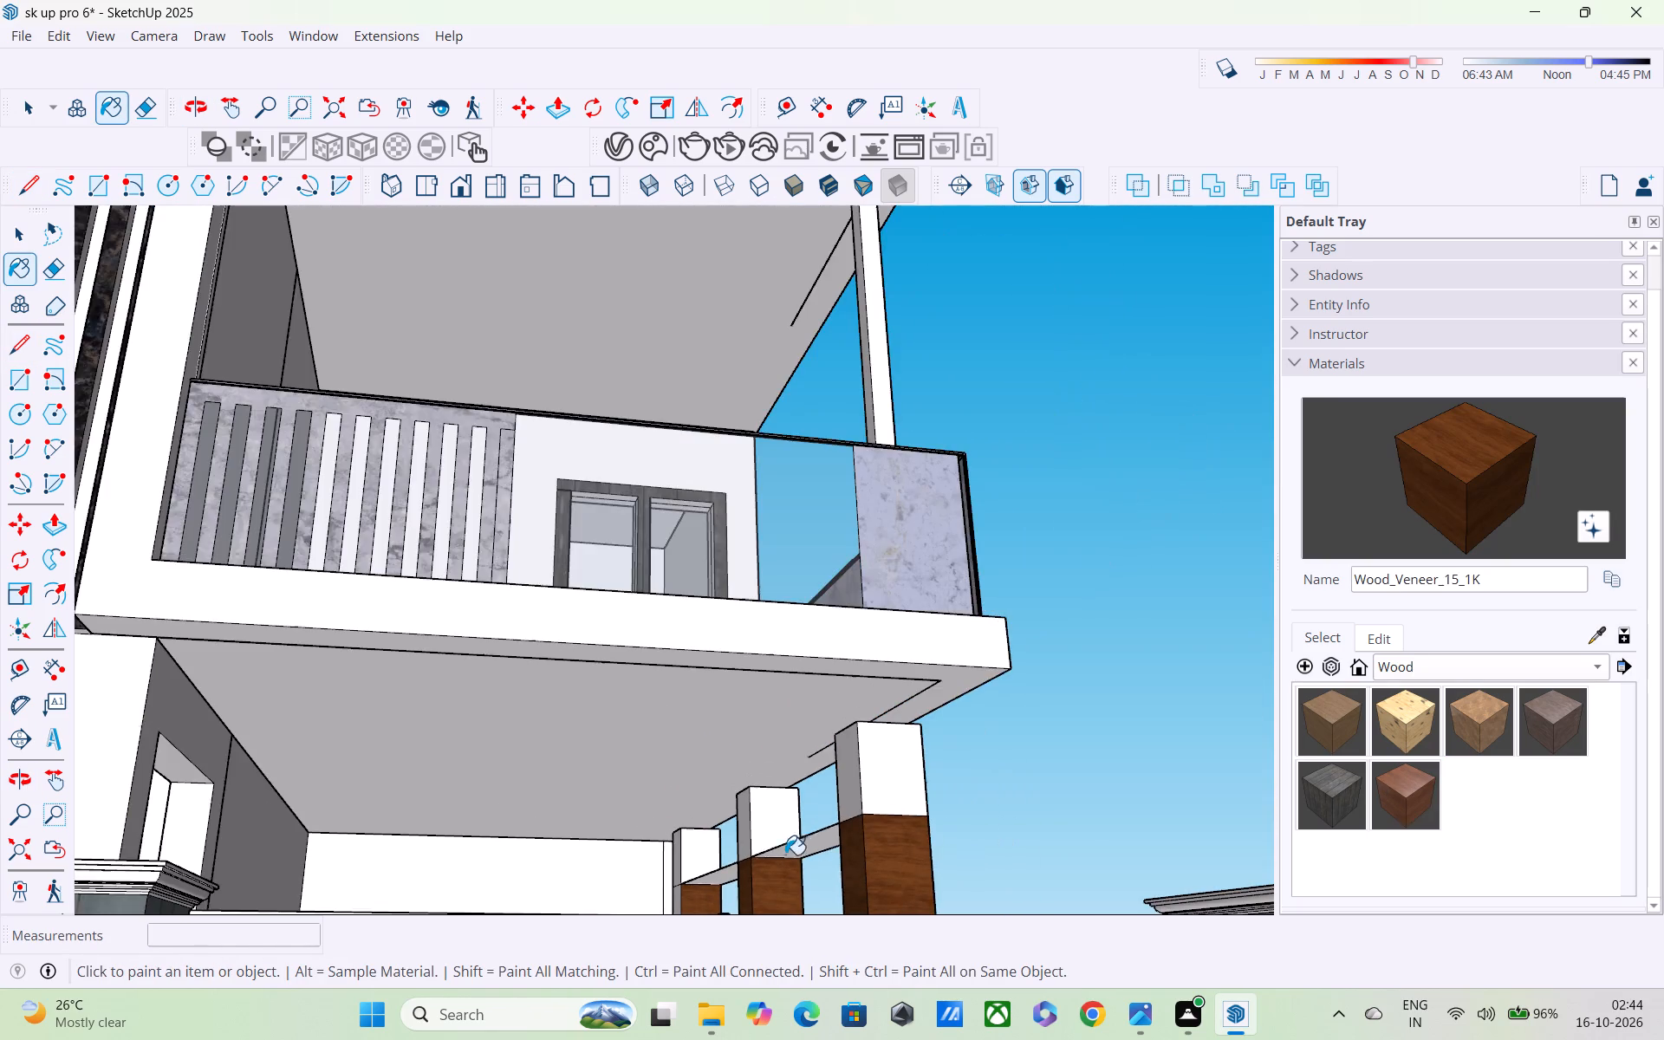
# Erase the horizontal strip between the front and middle parking columns.
pyautogui.scroll(-1, 785, 855)
pyautogui.moveTo(919, 860); pyautogui.dragTo(533, 888, button='middle')
pyautogui.scroll(-9, 806, 865)
pyautogui.scroll(-1, 882, 875)
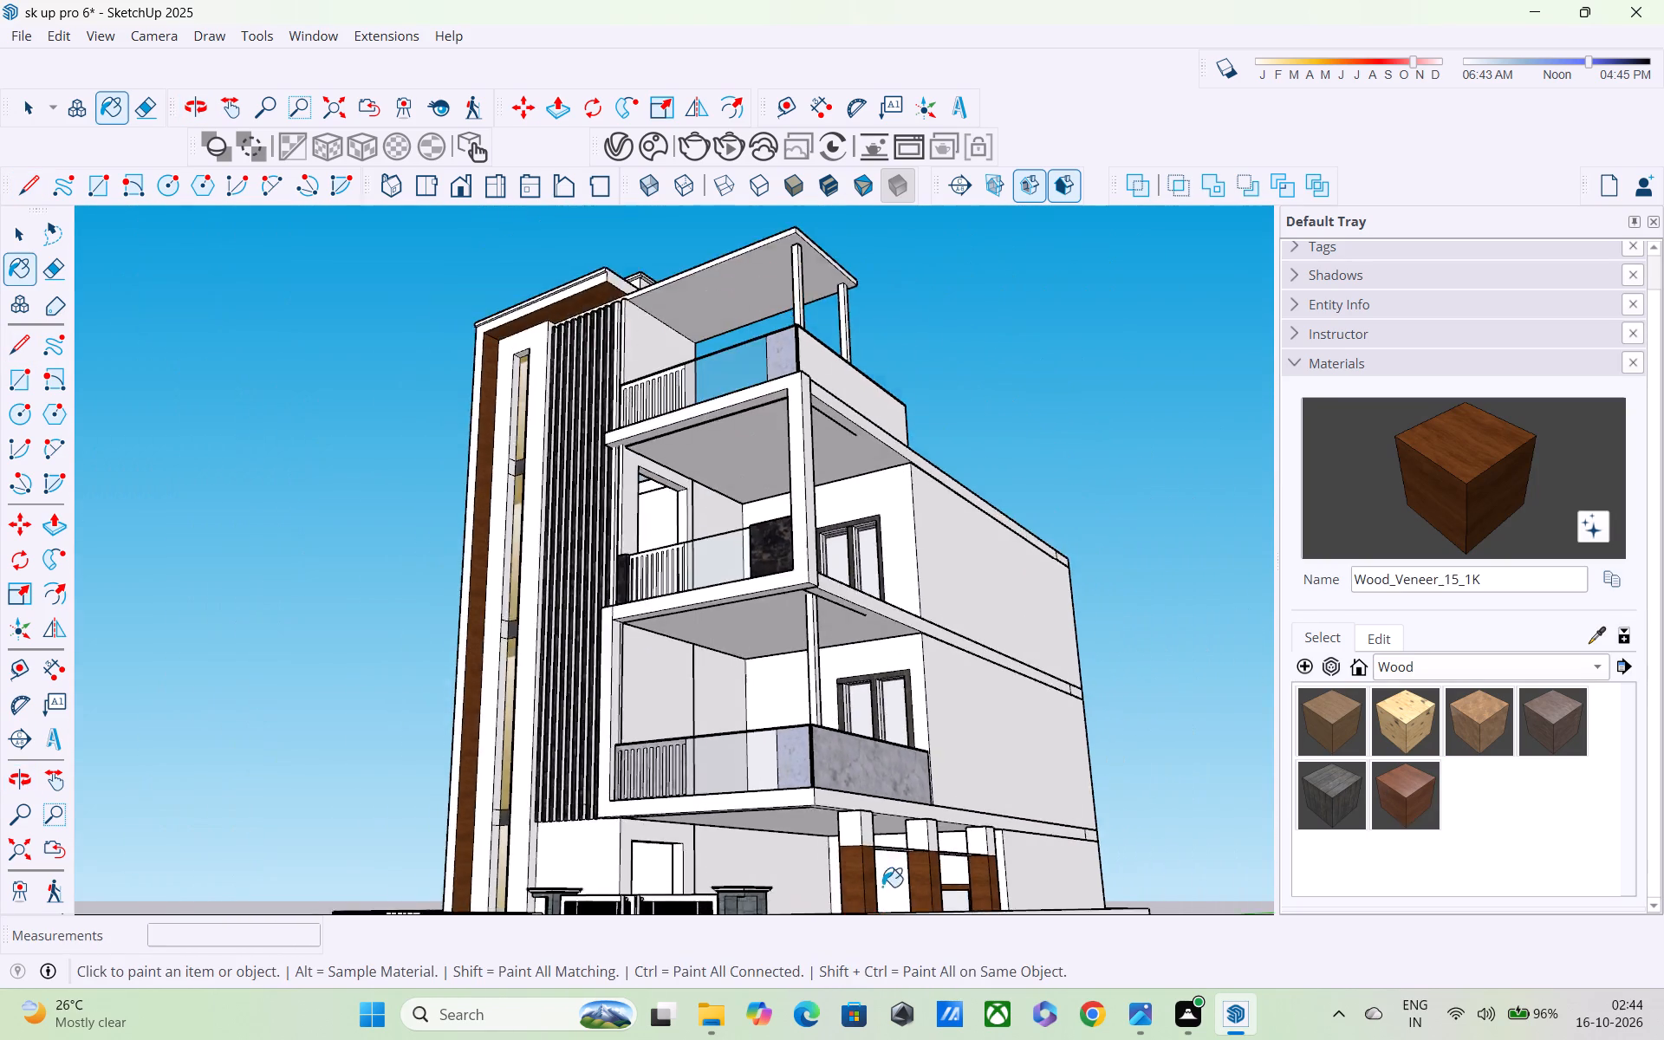
pyautogui.moveTo(882, 897); pyautogui.dragTo(686, 943, button='middle')
pyautogui.press('space')
pyautogui.press('e')
pyautogui.scroll(4, 815, 897)
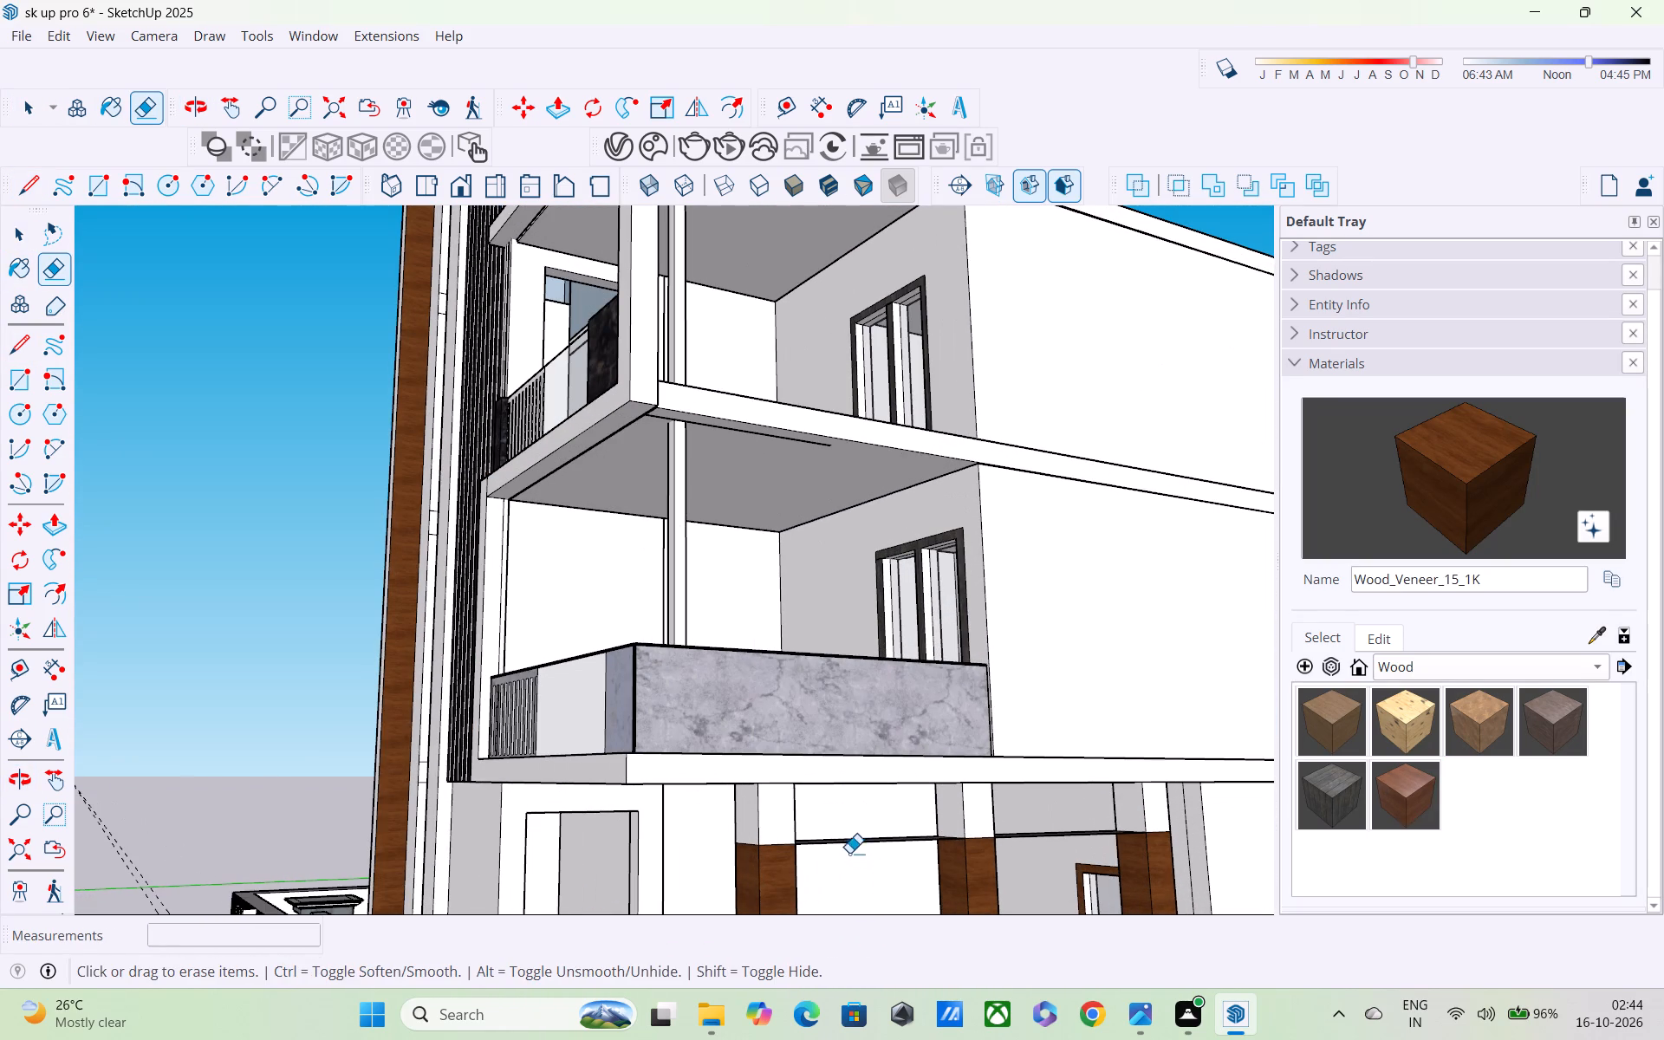
pyautogui.click(849, 845)
pyautogui.click(853, 840)
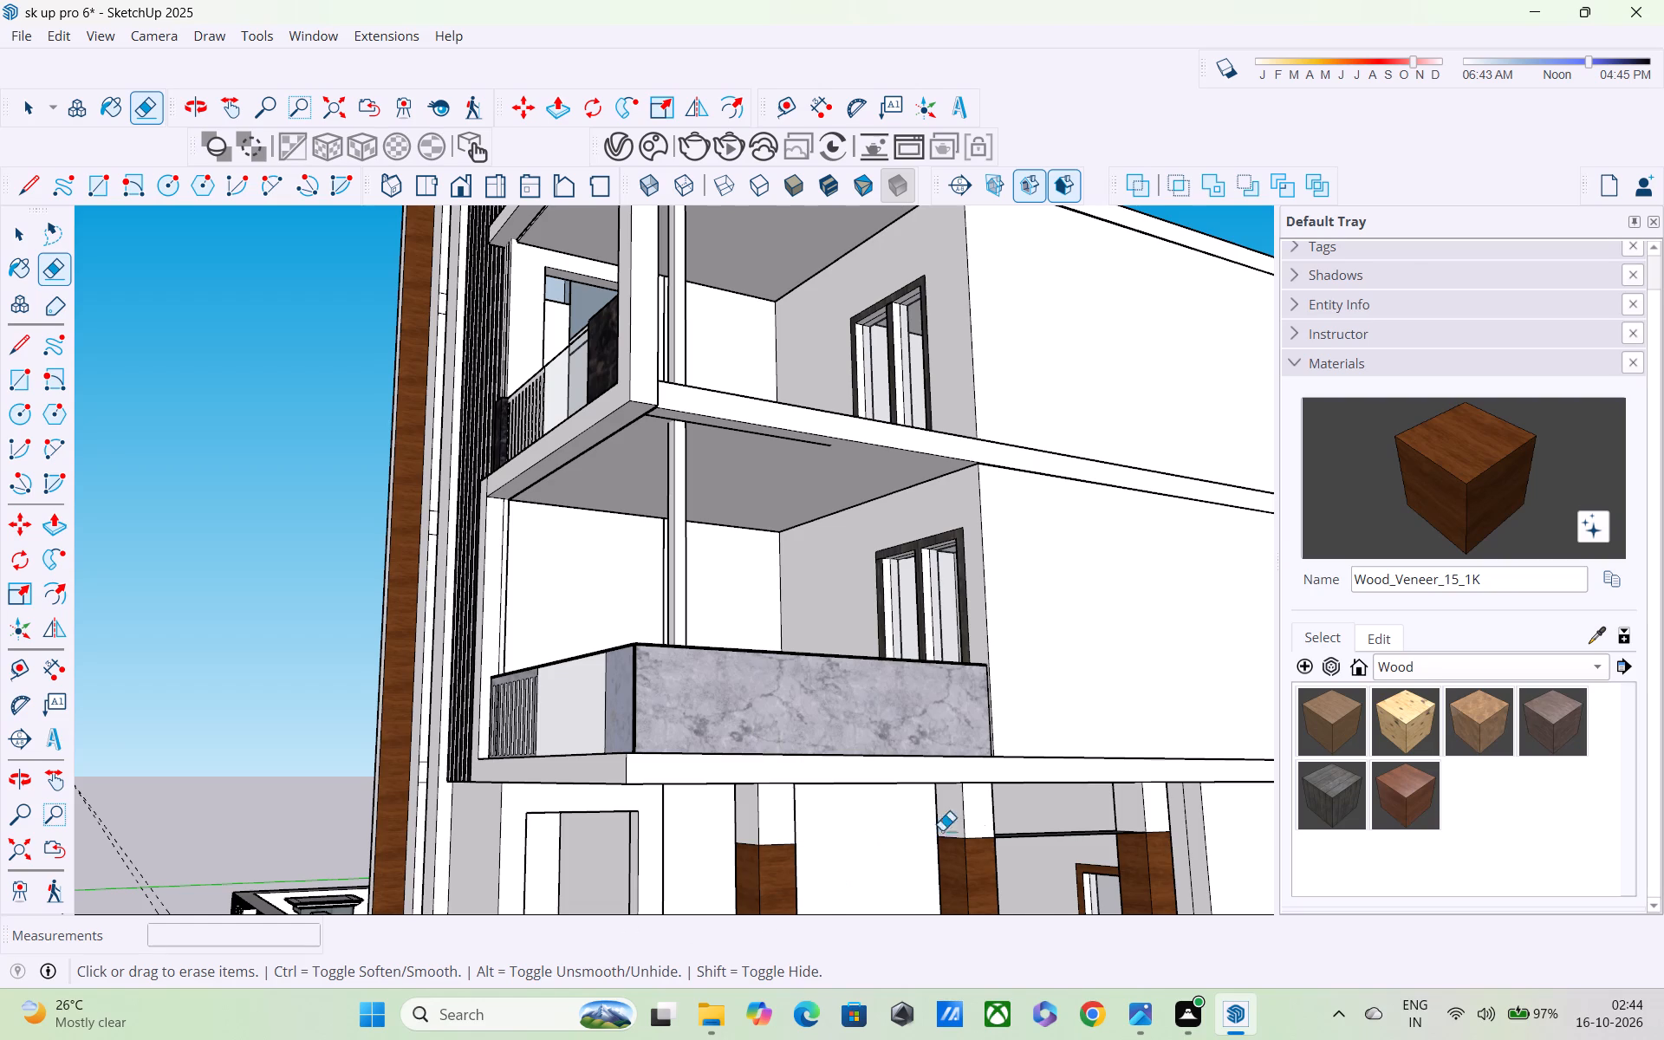
# Erase the horizontal strip between the middle and rear parking columns, including the short leftover edge beside the column.
pyautogui.scroll(-2, 969, 823)
pyautogui.doubleClick(1021, 835)
pyautogui.moveTo(882, 869); pyautogui.dragTo(680, 876, button='middle')
pyautogui.scroll(-1, 1156, 817)
pyautogui.moveTo(1134, 830); pyautogui.dragTo(938, 844, button='middle')
pyautogui.scroll(4, 936, 846)
pyautogui.scroll(4, 1051, 886)
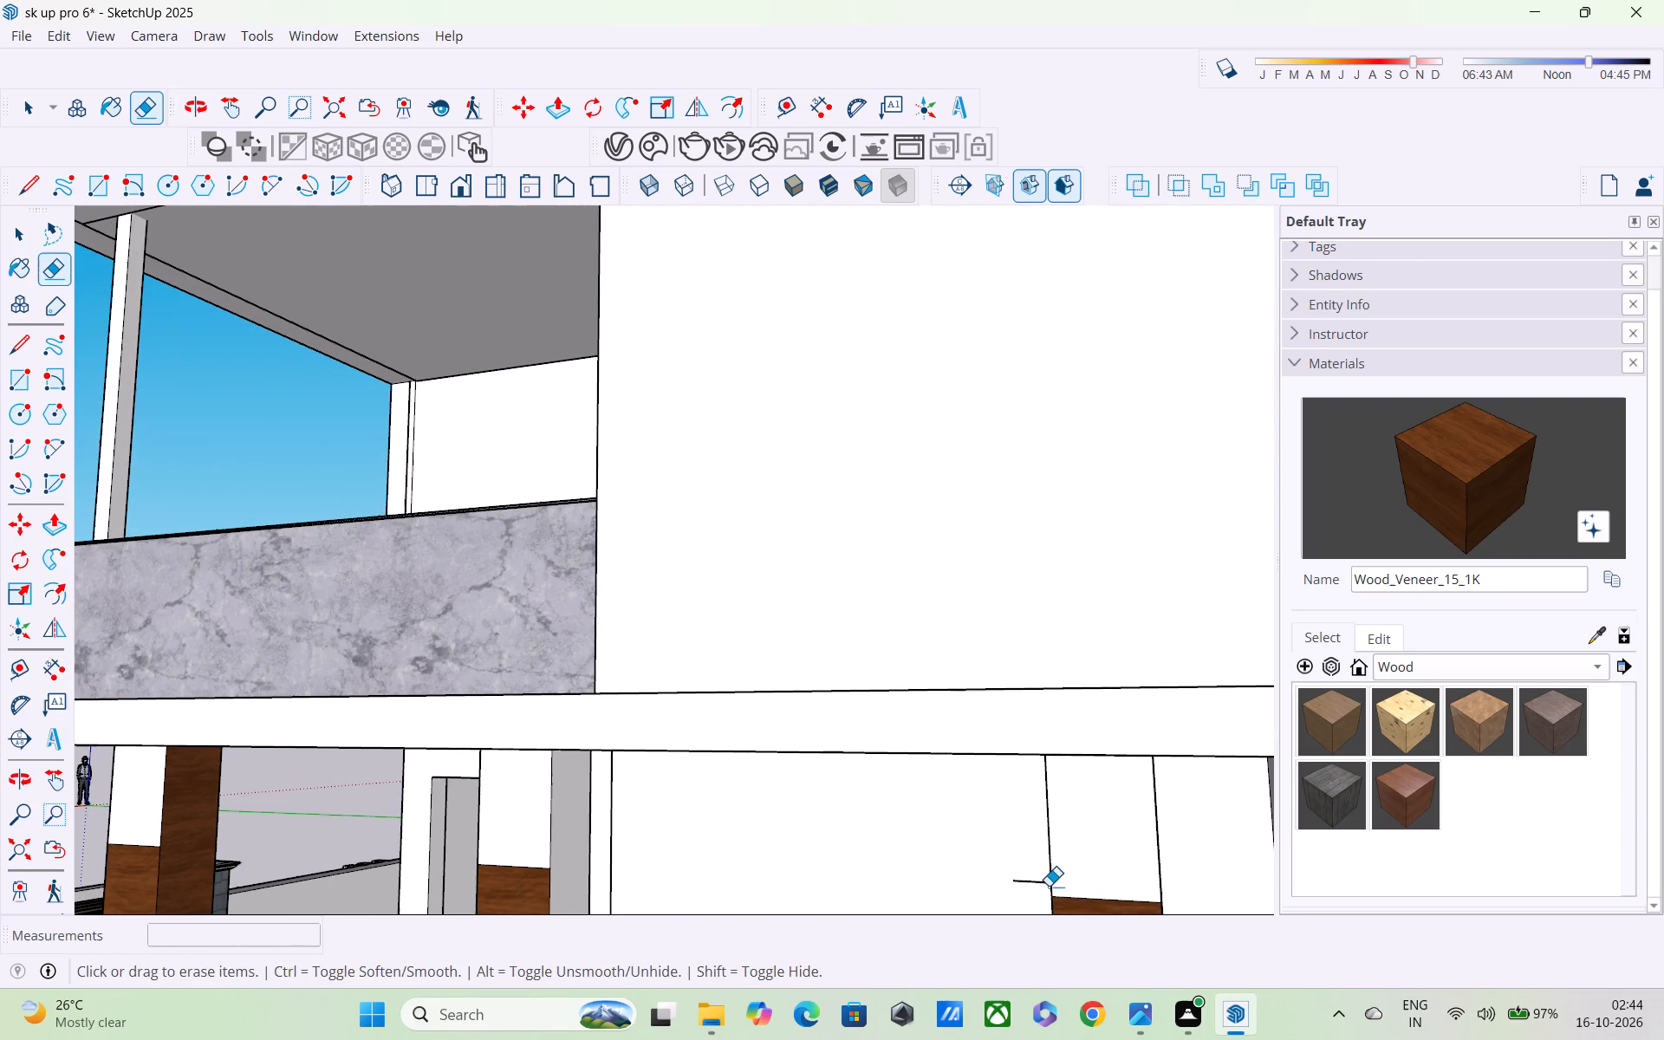
pyautogui.click(1035, 881)
# Examine the clad parking columns and the front elevation down to the compound wall and gate.
pyautogui.scroll(-5, 1027, 878)
pyautogui.scroll(1, 890, 887)
pyautogui.moveTo(865, 887); pyautogui.dragTo(1096, 877, button='middle')
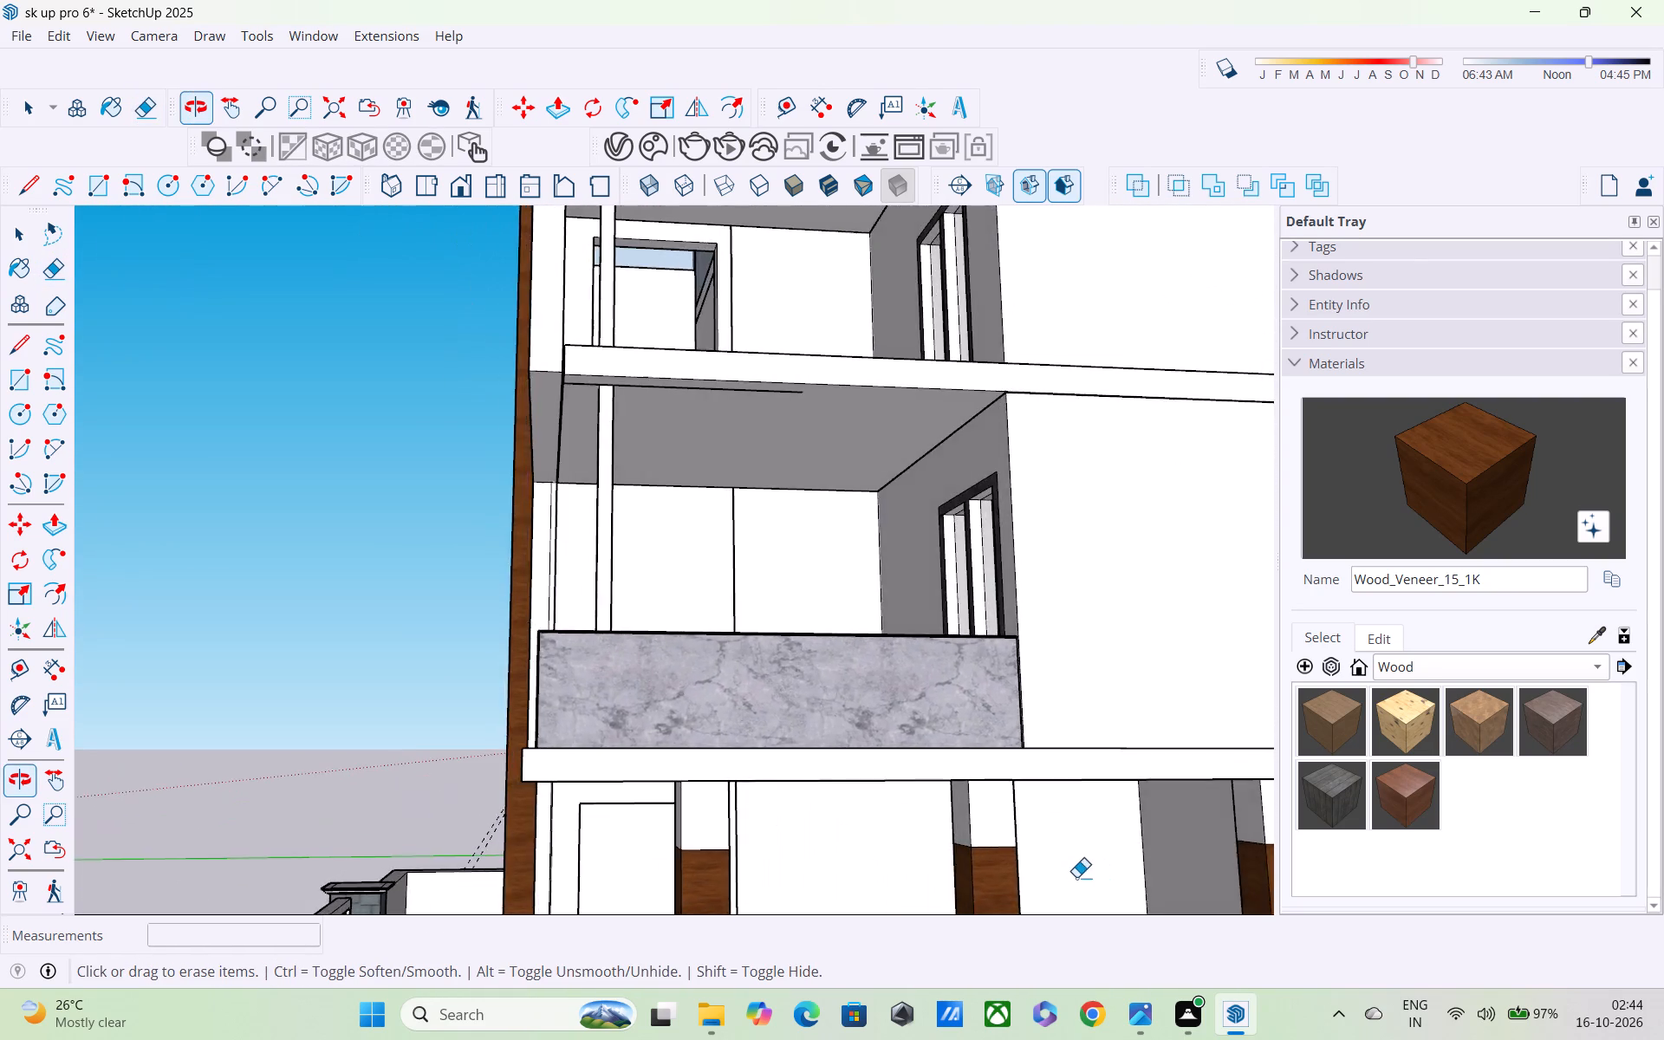
pyautogui.scroll(-6, 923, 877)
pyautogui.scroll(1, 1025, 907)
pyautogui.scroll(-5, 1026, 906)
pyautogui.moveTo(1010, 892); pyautogui.dragTo(1083, 883, button='middle')
pyautogui.scroll(-3, 1083, 883)
pyautogui.scroll(-1, 906, 911)
pyautogui.moveTo(907, 913); pyautogui.dragTo(1232, 909, button='middle')
pyautogui.moveTo(884, 910); pyautogui.dragTo(1121, 928, button='middle')
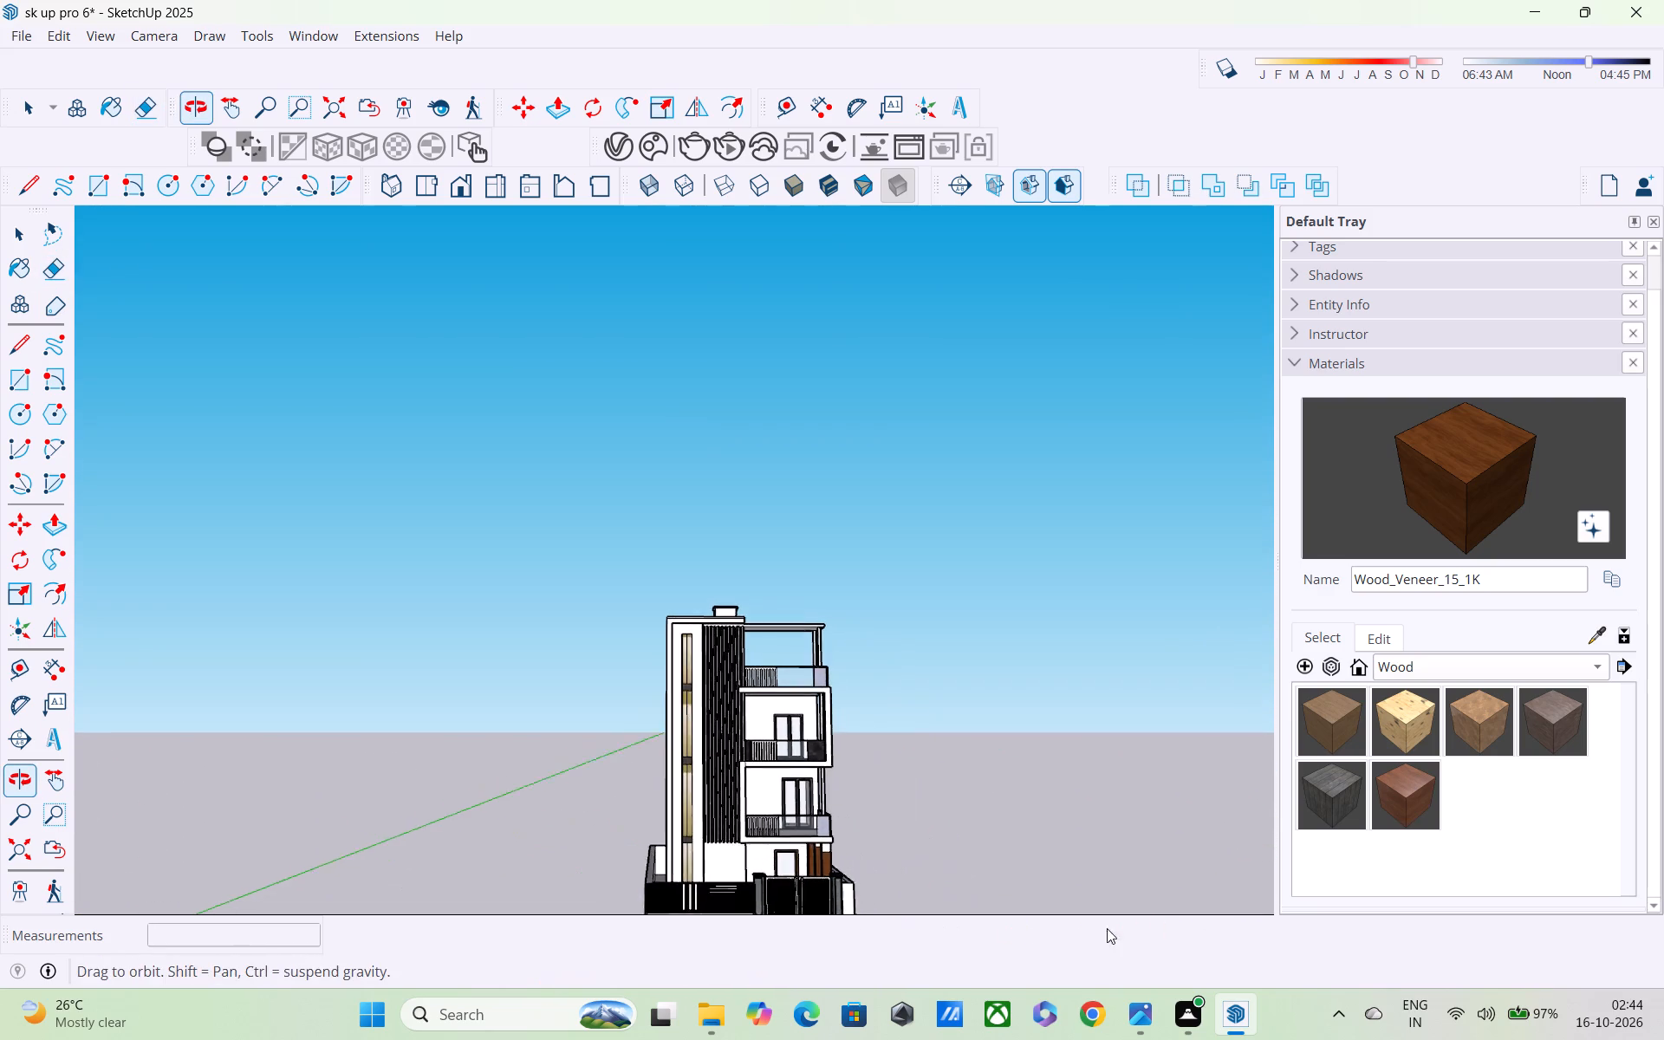
pyautogui.scroll(12, 829, 927)
pyautogui.moveTo(734, 877); pyautogui.dragTo(1022, 907, button='middle')
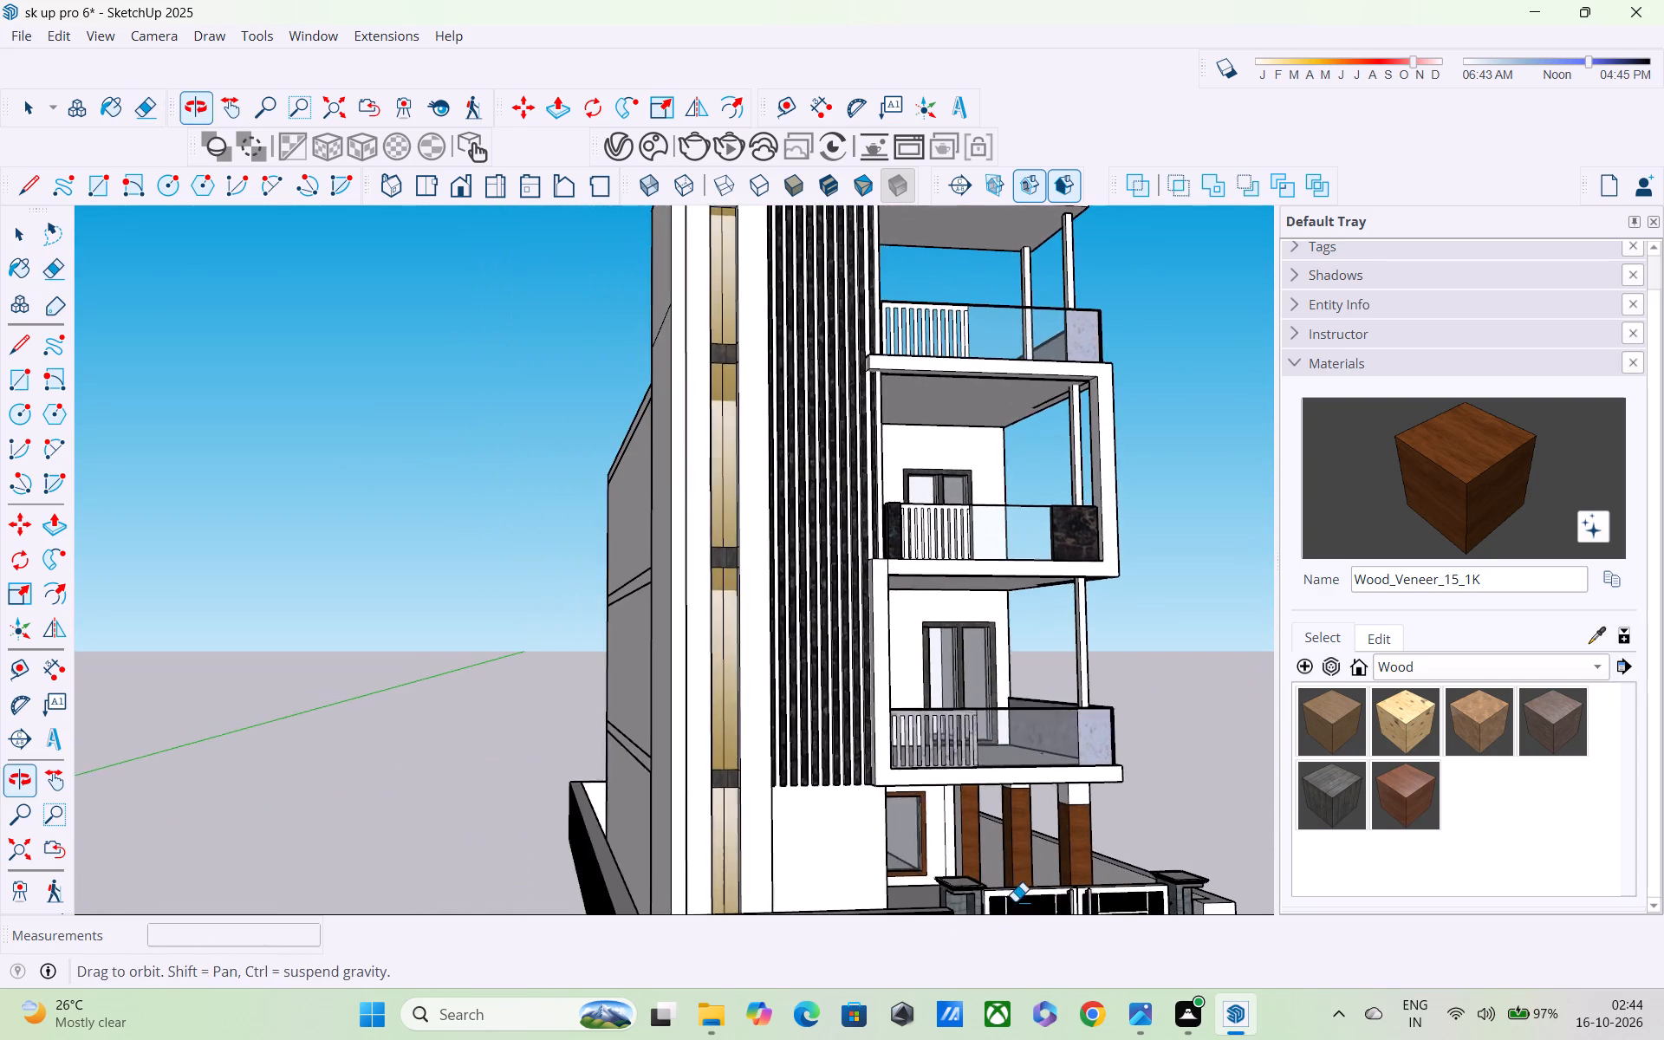
pyautogui.scroll(4, 906, 894)
pyautogui.keyDown('shift'); pyautogui.moveTo(852, 882); pyautogui.dragTo(838, 793, button='middle'); pyautogui.keyUp('shift')
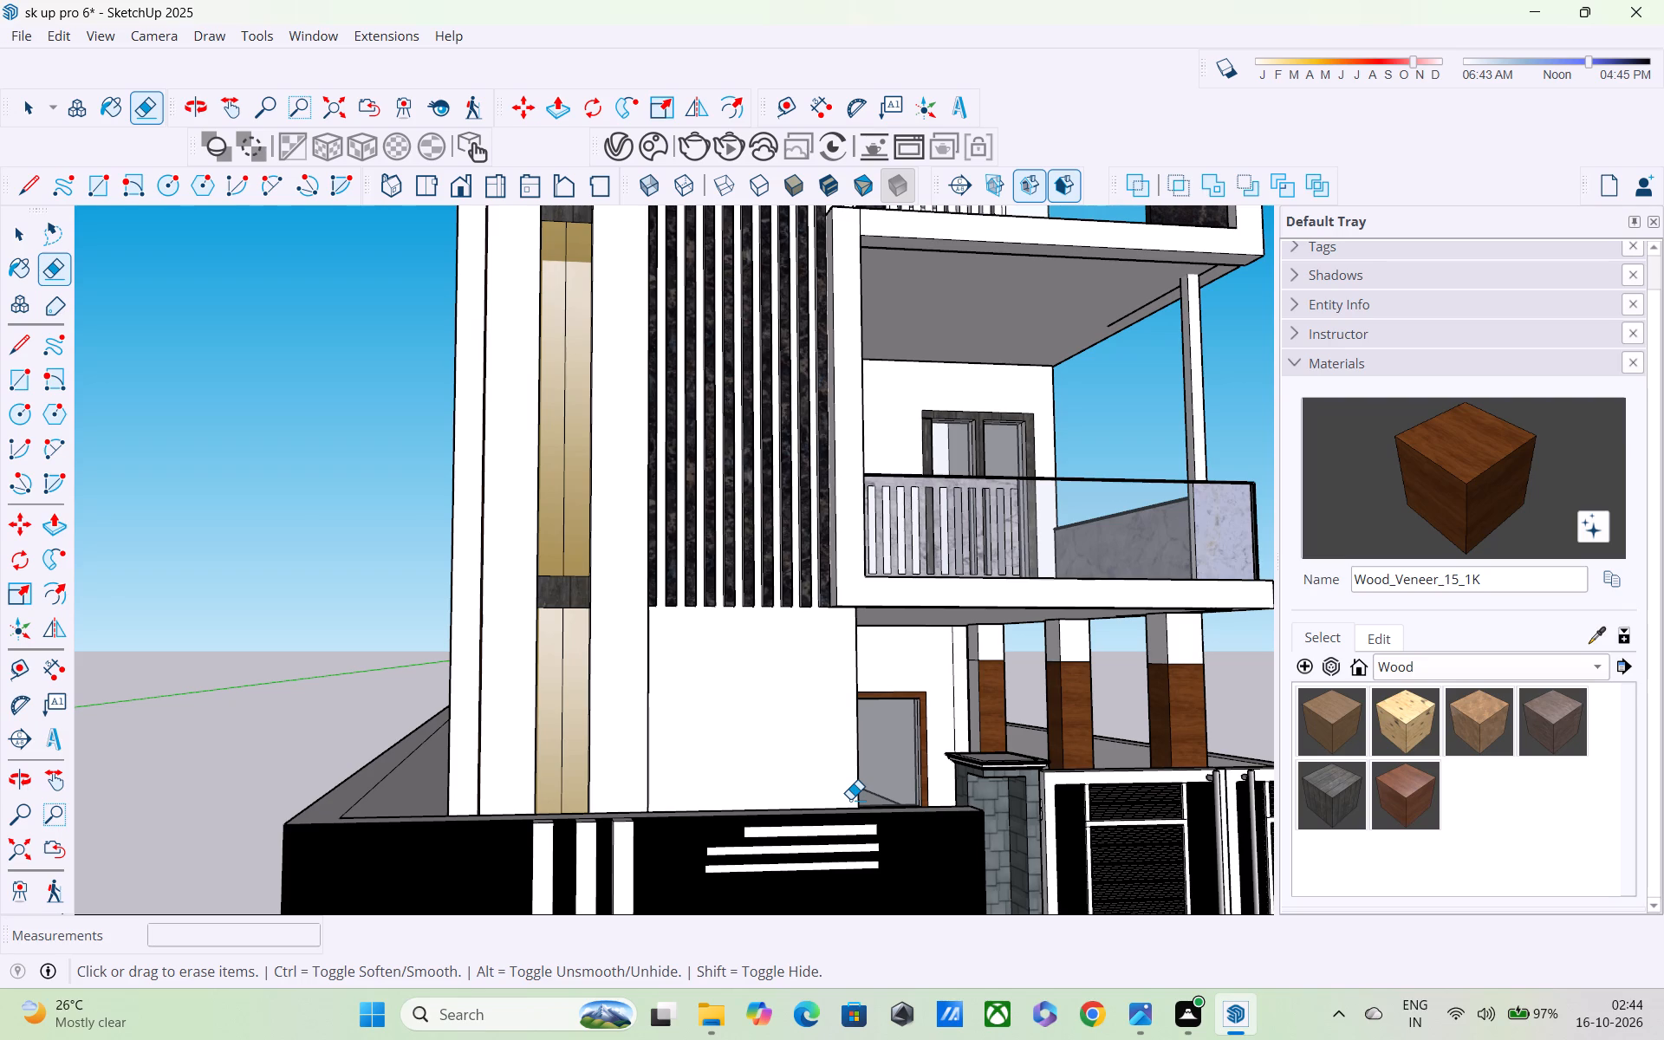
pyautogui.scroll(-2, 860, 803)
pyautogui.keyDown('shift'); pyautogui.scroll(-1, 858, 865); pyautogui.keyUp('shift')
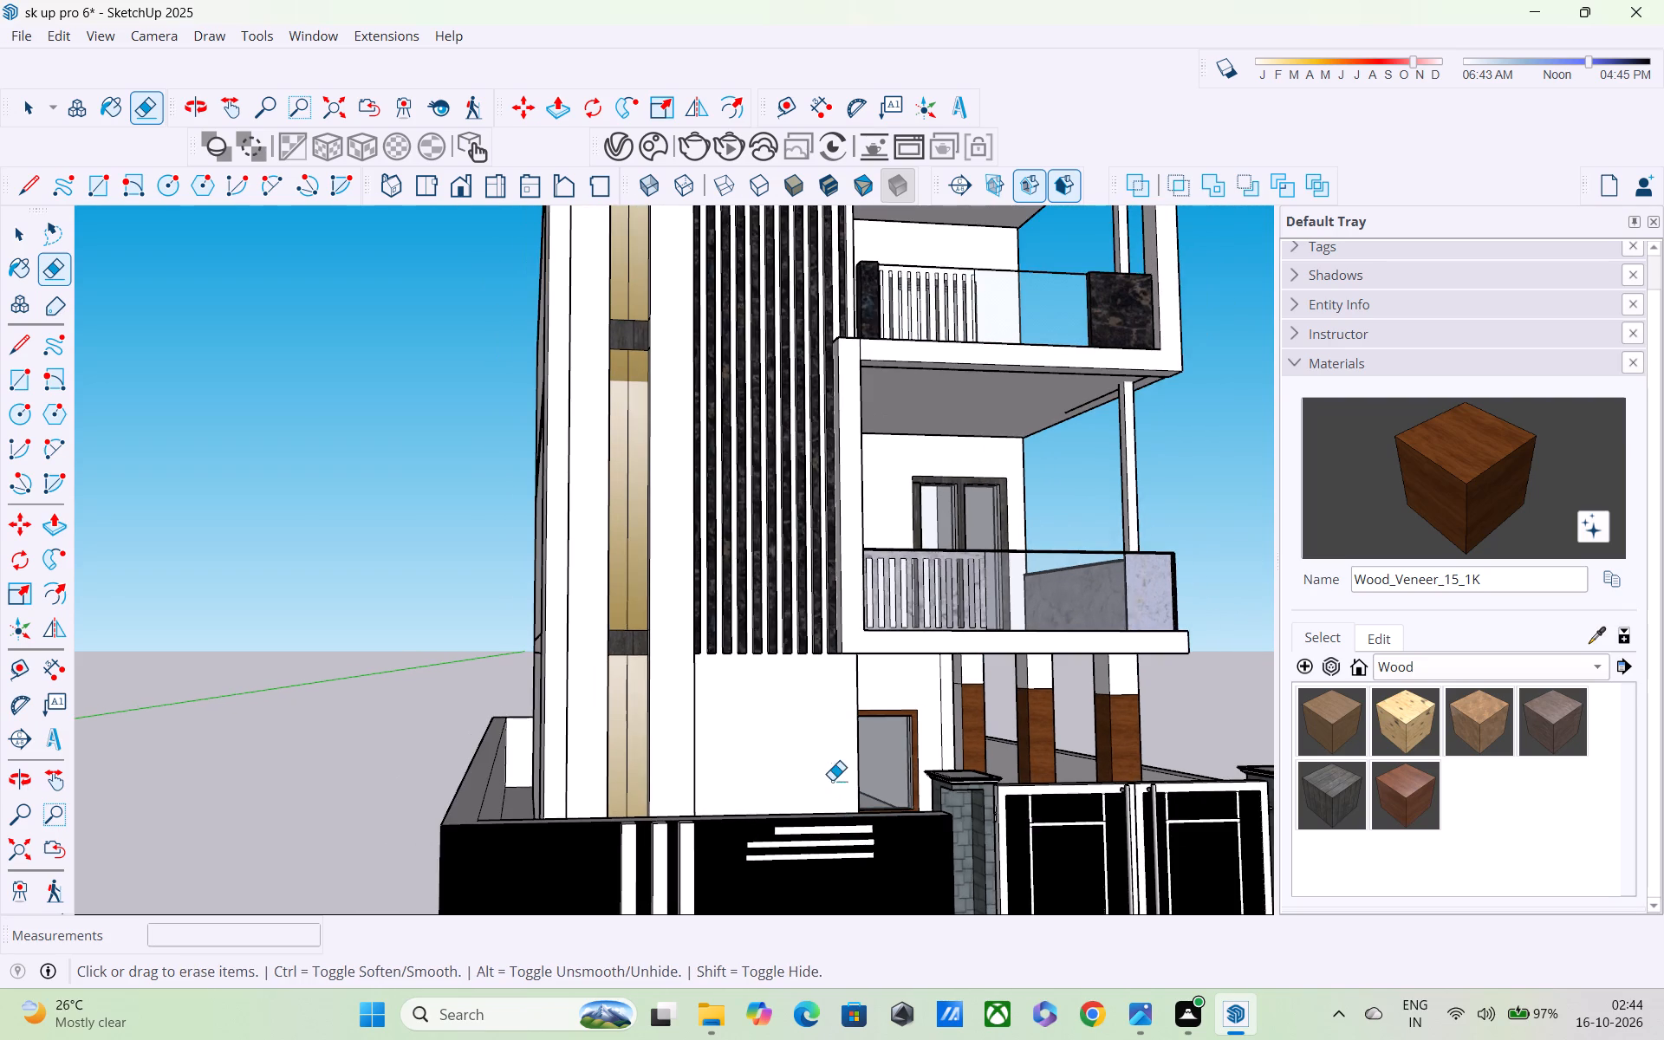
pyautogui.scroll(-4, 832, 780)
pyautogui.scroll(1, 841, 794)
pyautogui.keyDown('shift'); pyautogui.moveTo(839, 792); pyautogui.dragTo(794, 632, button='middle'); pyautogui.keyUp('shift')
pyautogui.moveTo(800, 666); pyautogui.dragTo(754, 796, button='middle')
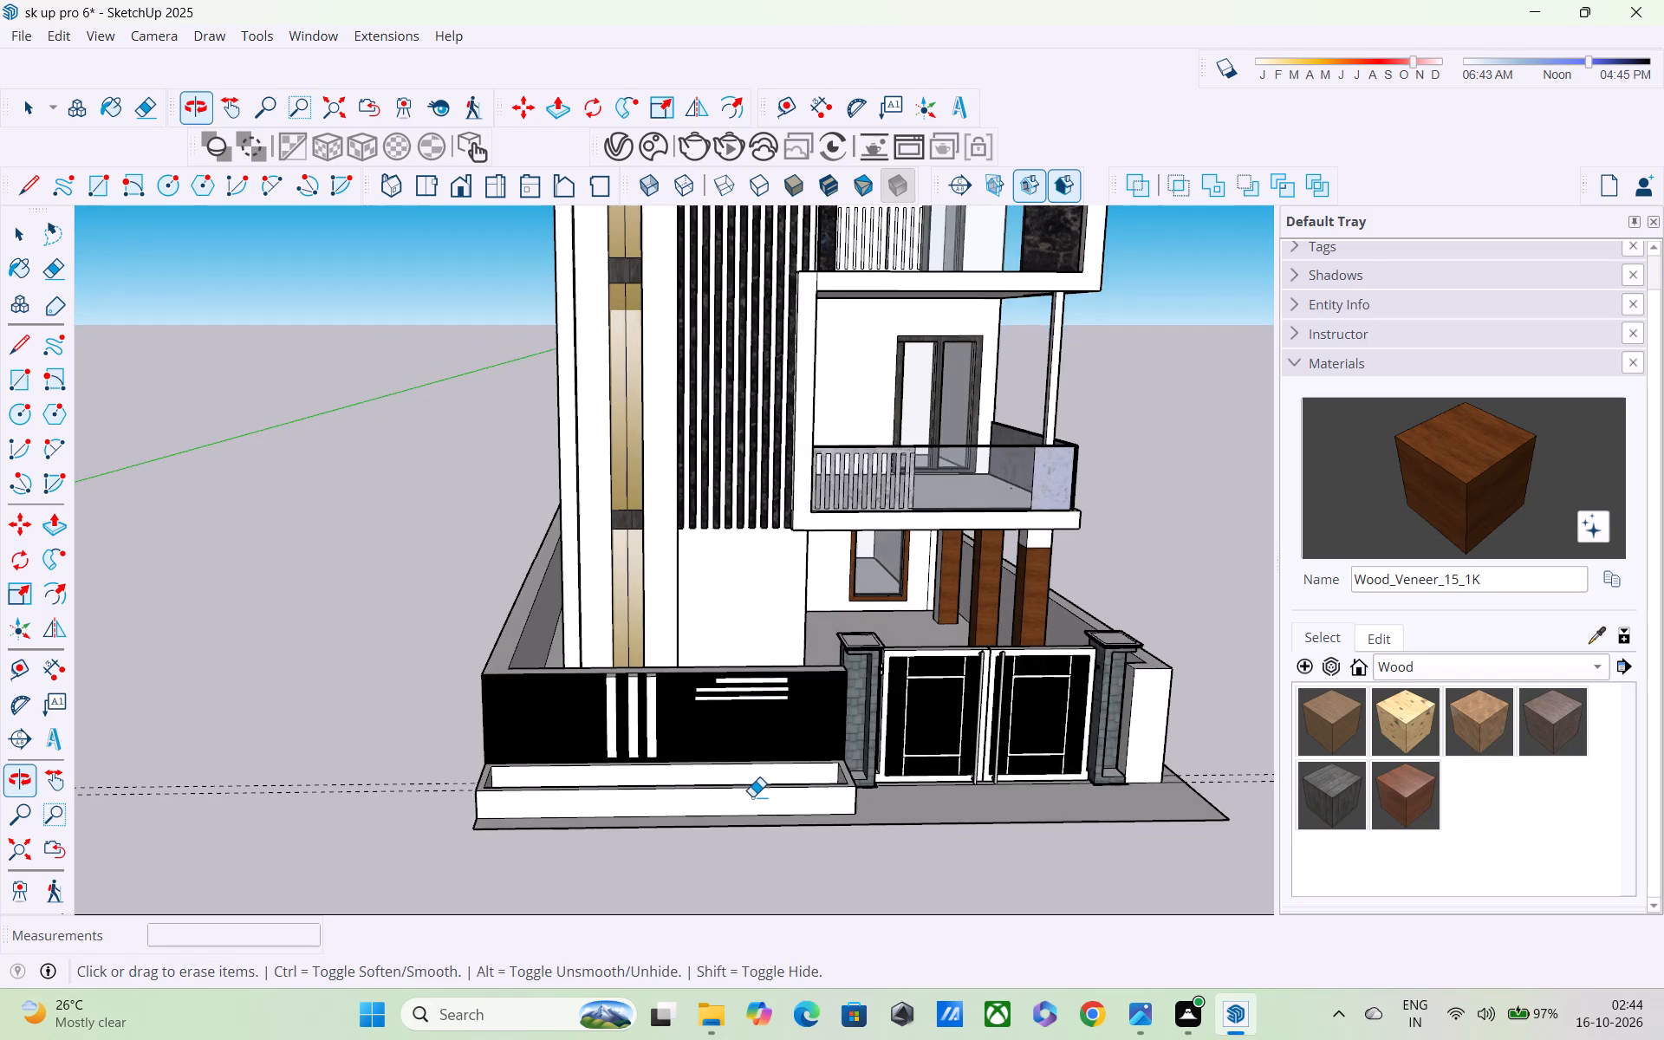
pyautogui.scroll(-2, 751, 796)
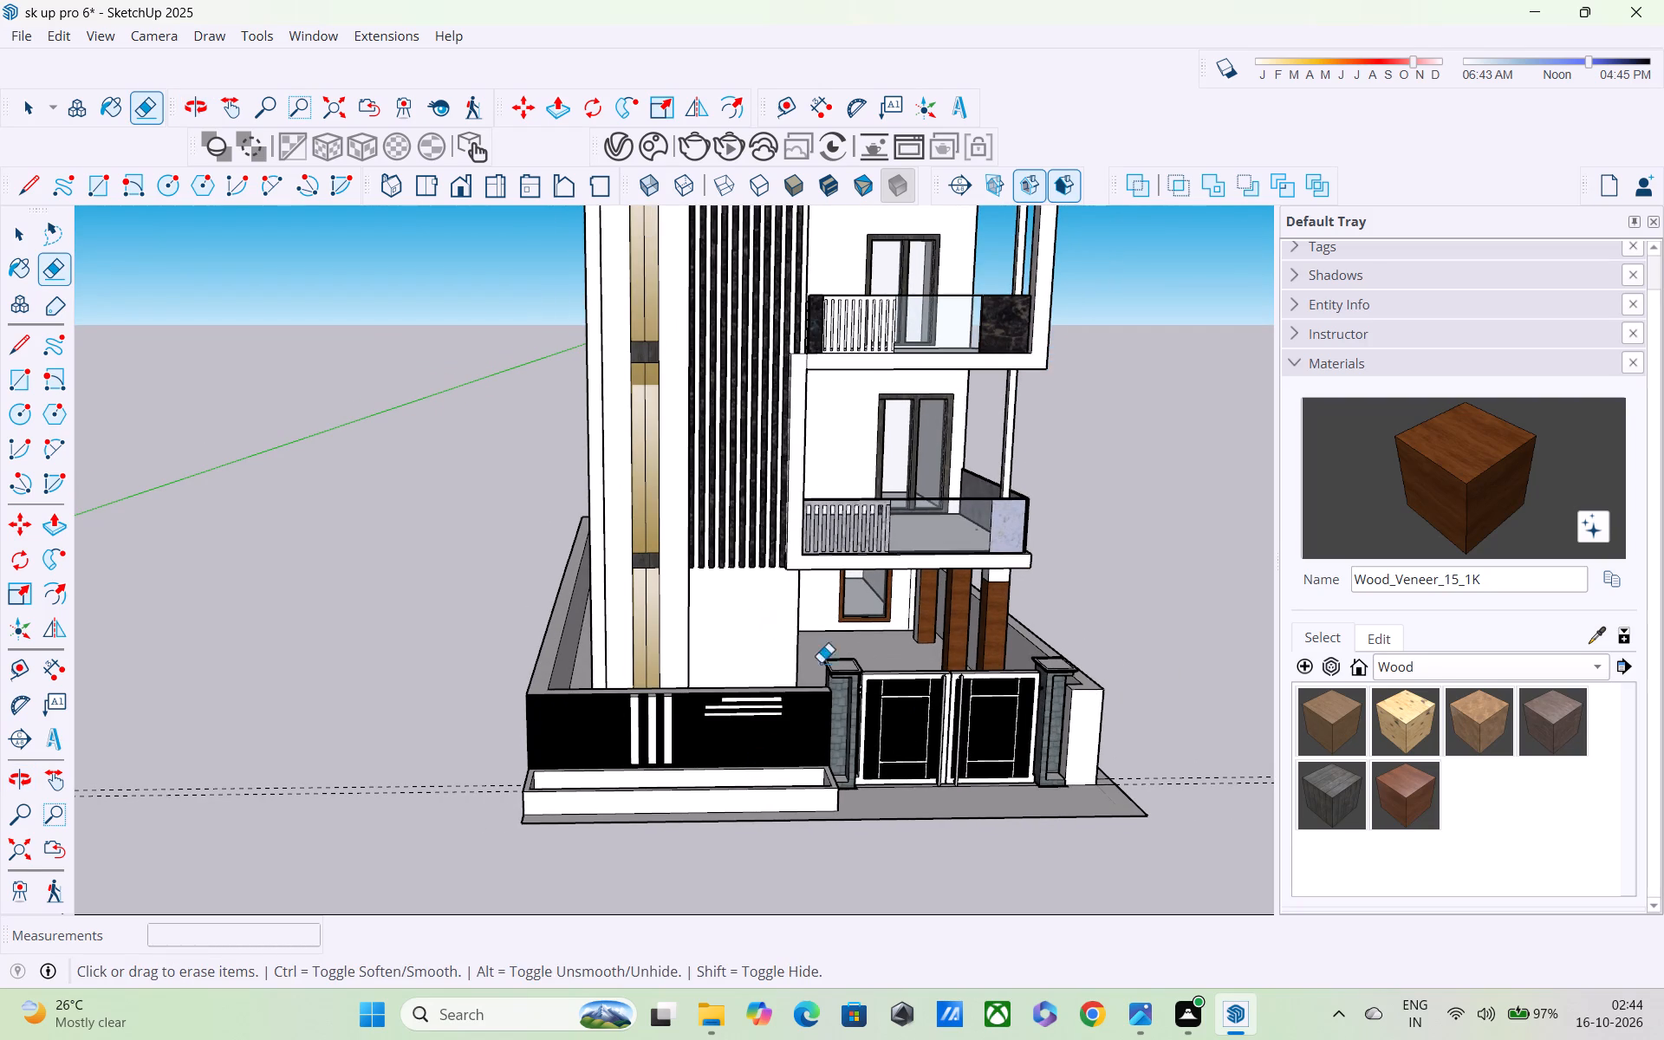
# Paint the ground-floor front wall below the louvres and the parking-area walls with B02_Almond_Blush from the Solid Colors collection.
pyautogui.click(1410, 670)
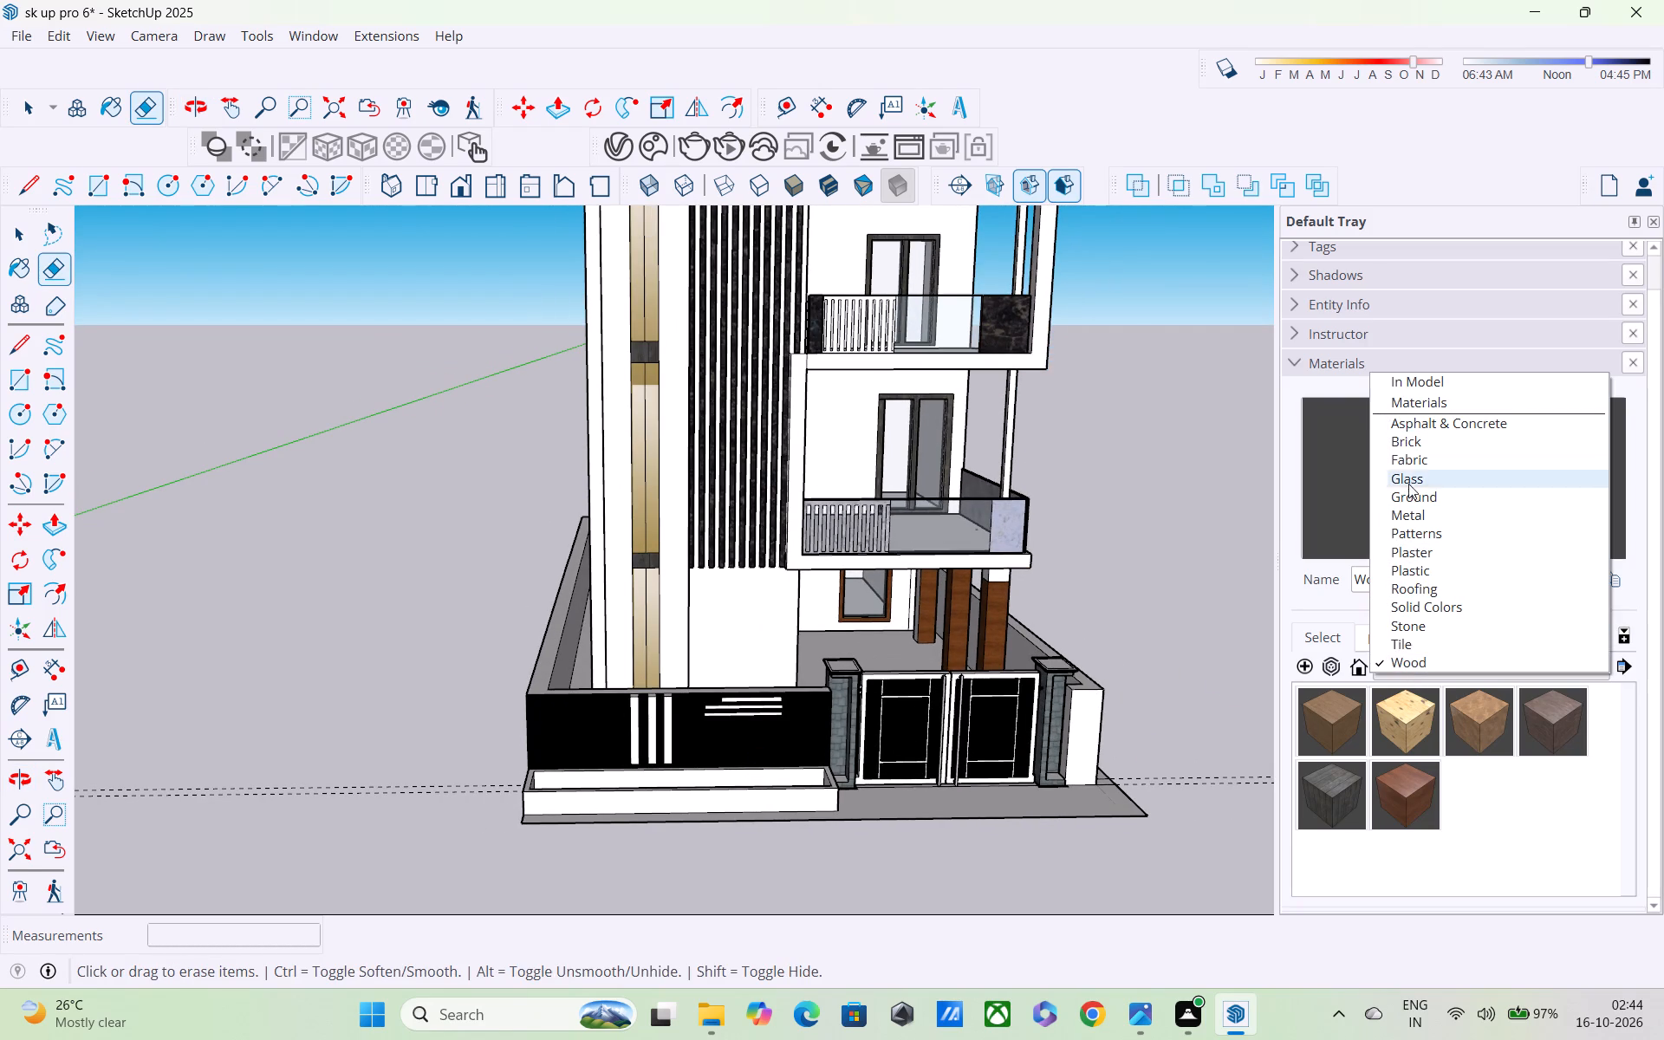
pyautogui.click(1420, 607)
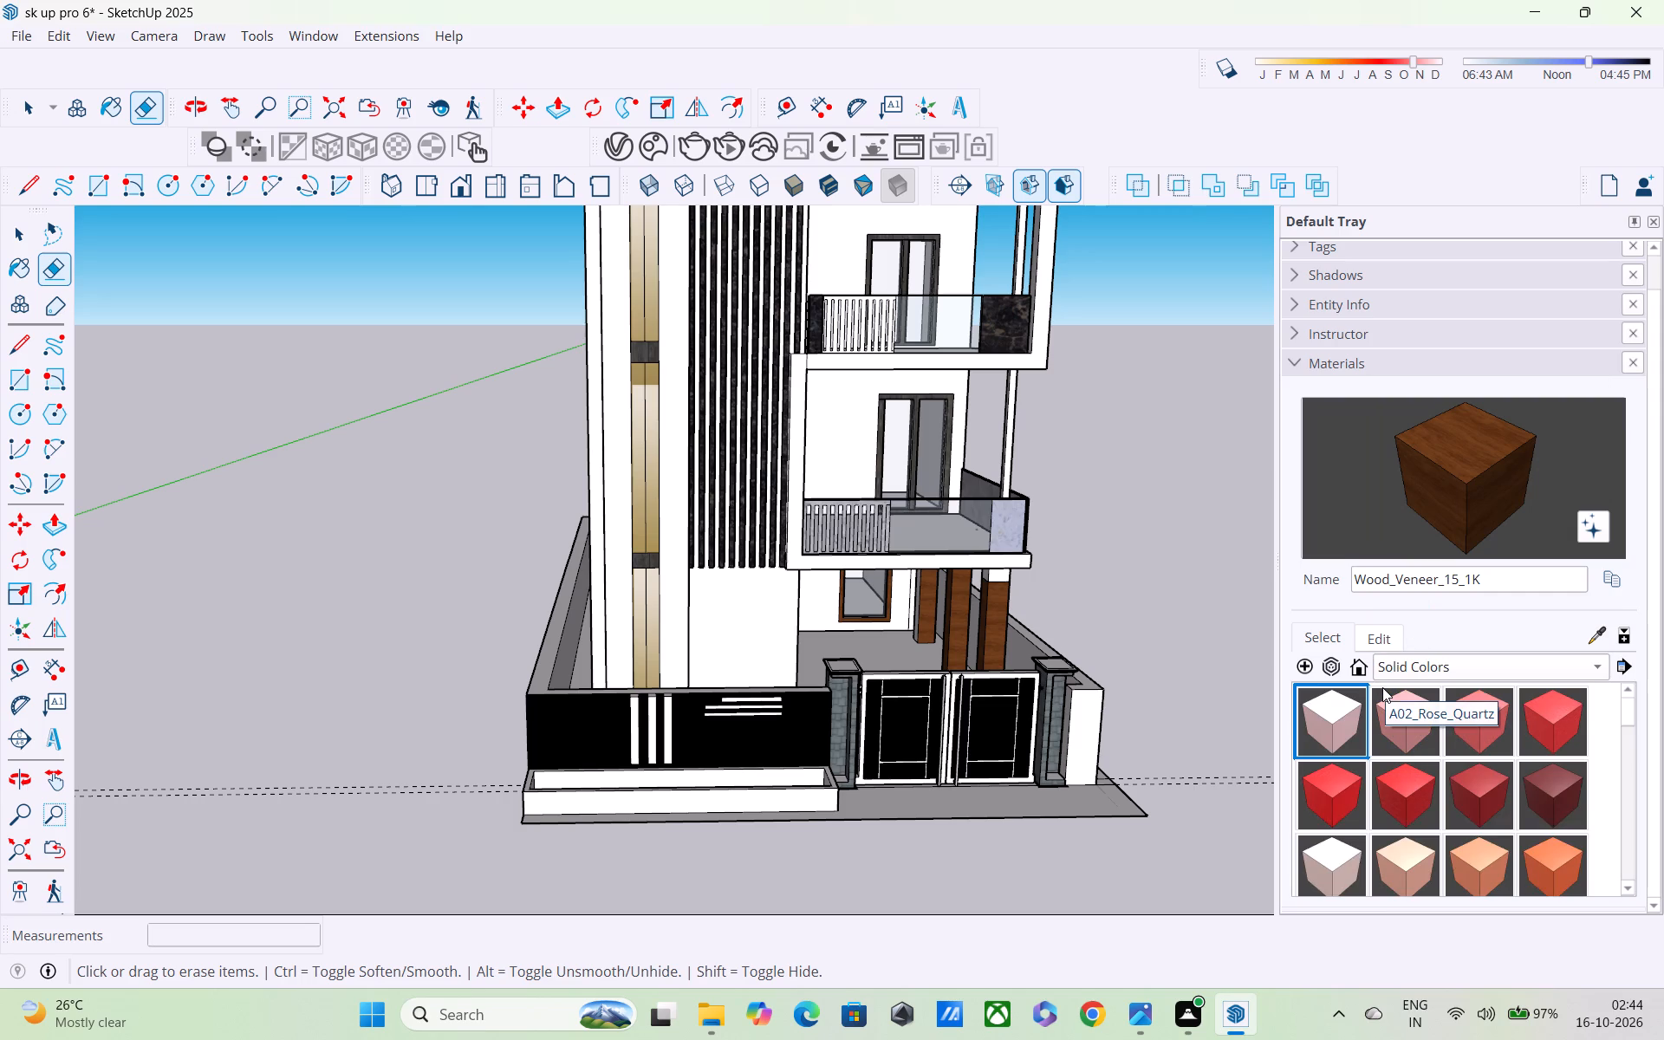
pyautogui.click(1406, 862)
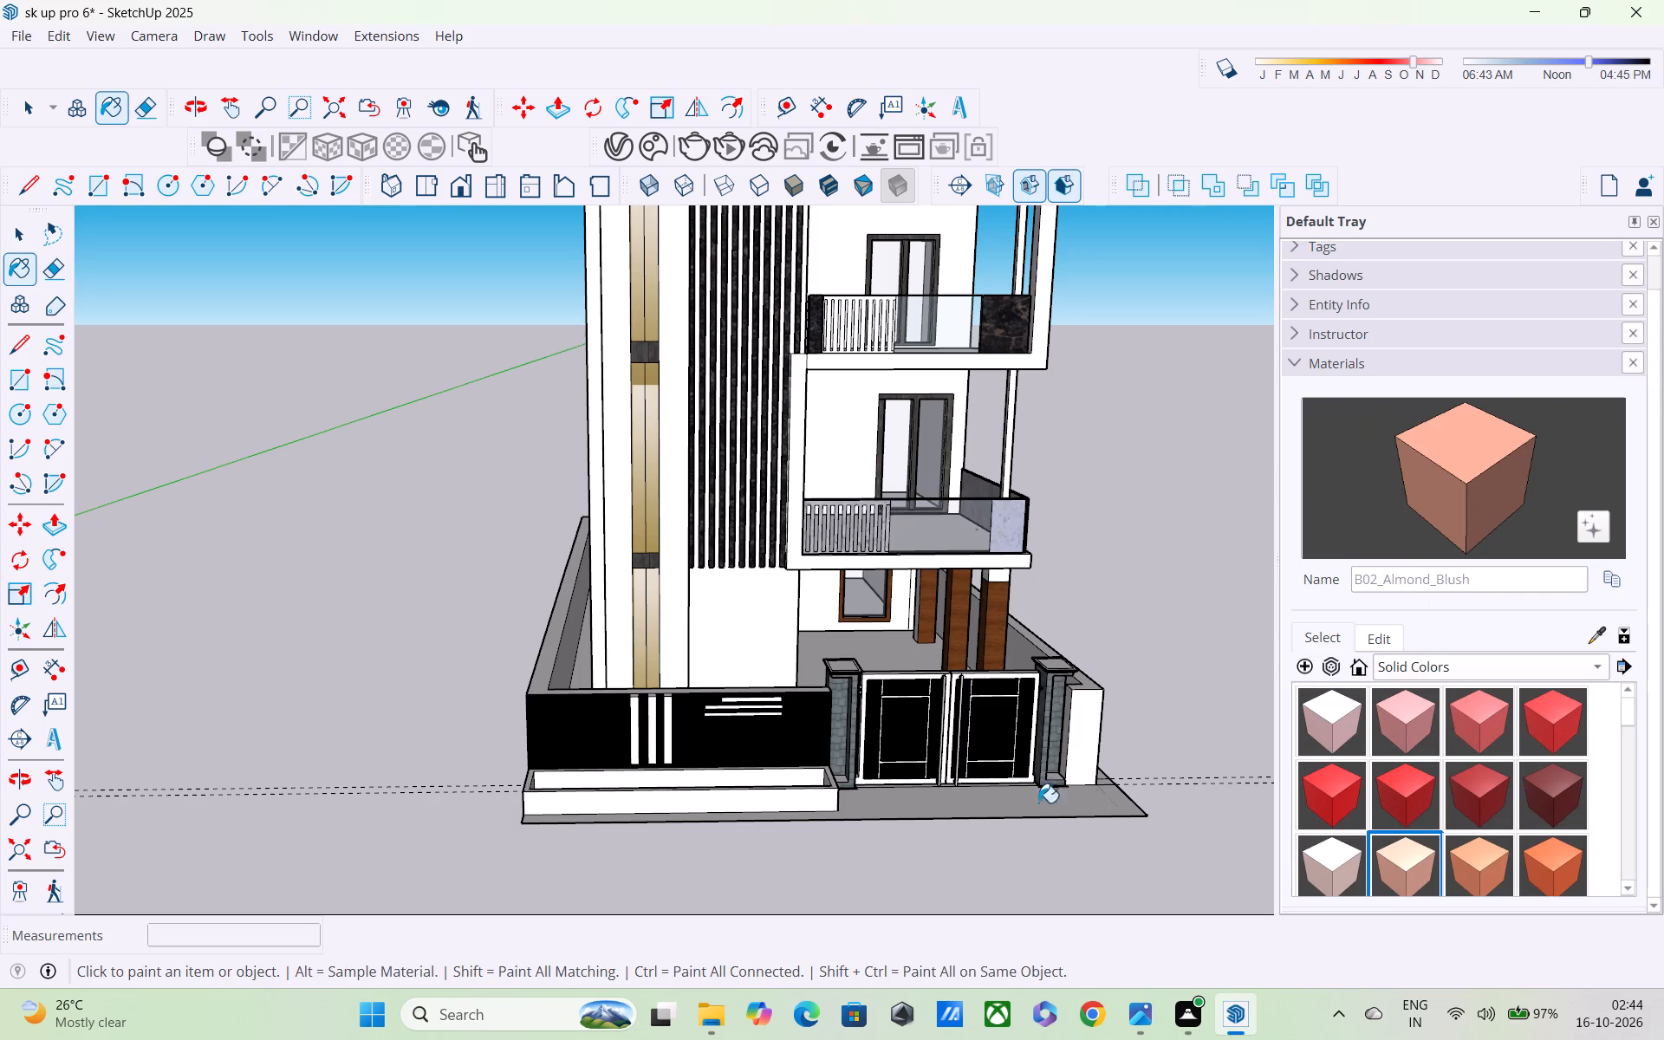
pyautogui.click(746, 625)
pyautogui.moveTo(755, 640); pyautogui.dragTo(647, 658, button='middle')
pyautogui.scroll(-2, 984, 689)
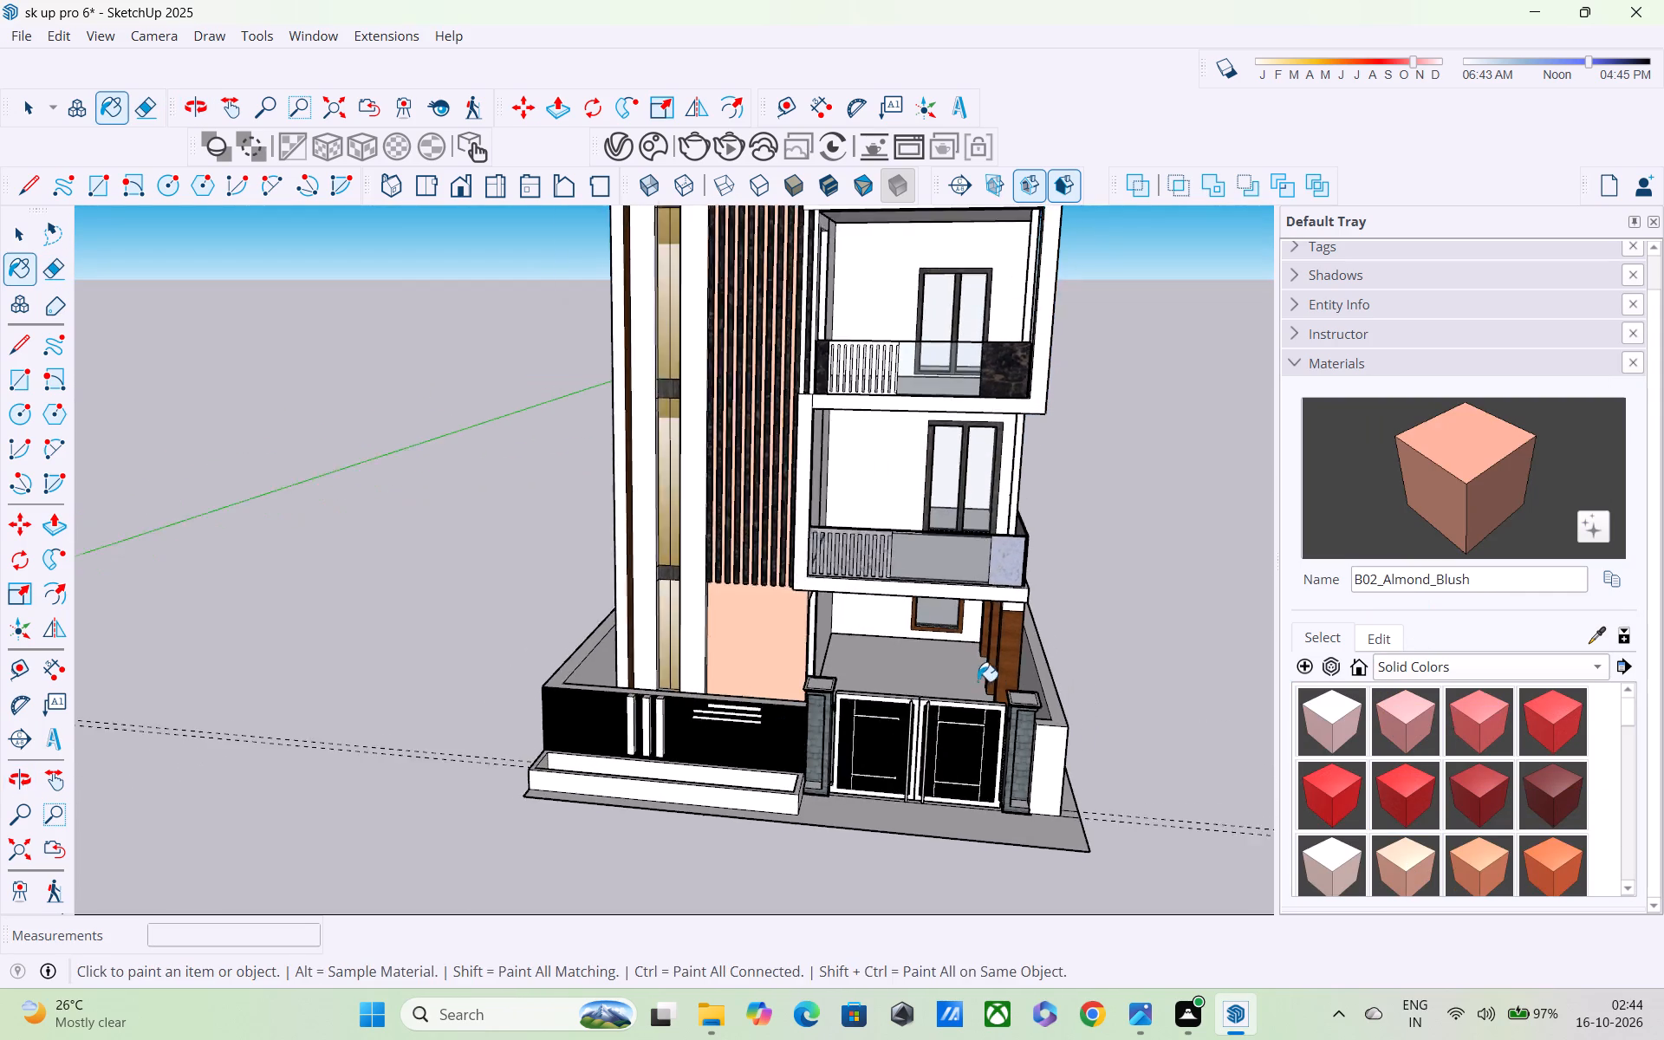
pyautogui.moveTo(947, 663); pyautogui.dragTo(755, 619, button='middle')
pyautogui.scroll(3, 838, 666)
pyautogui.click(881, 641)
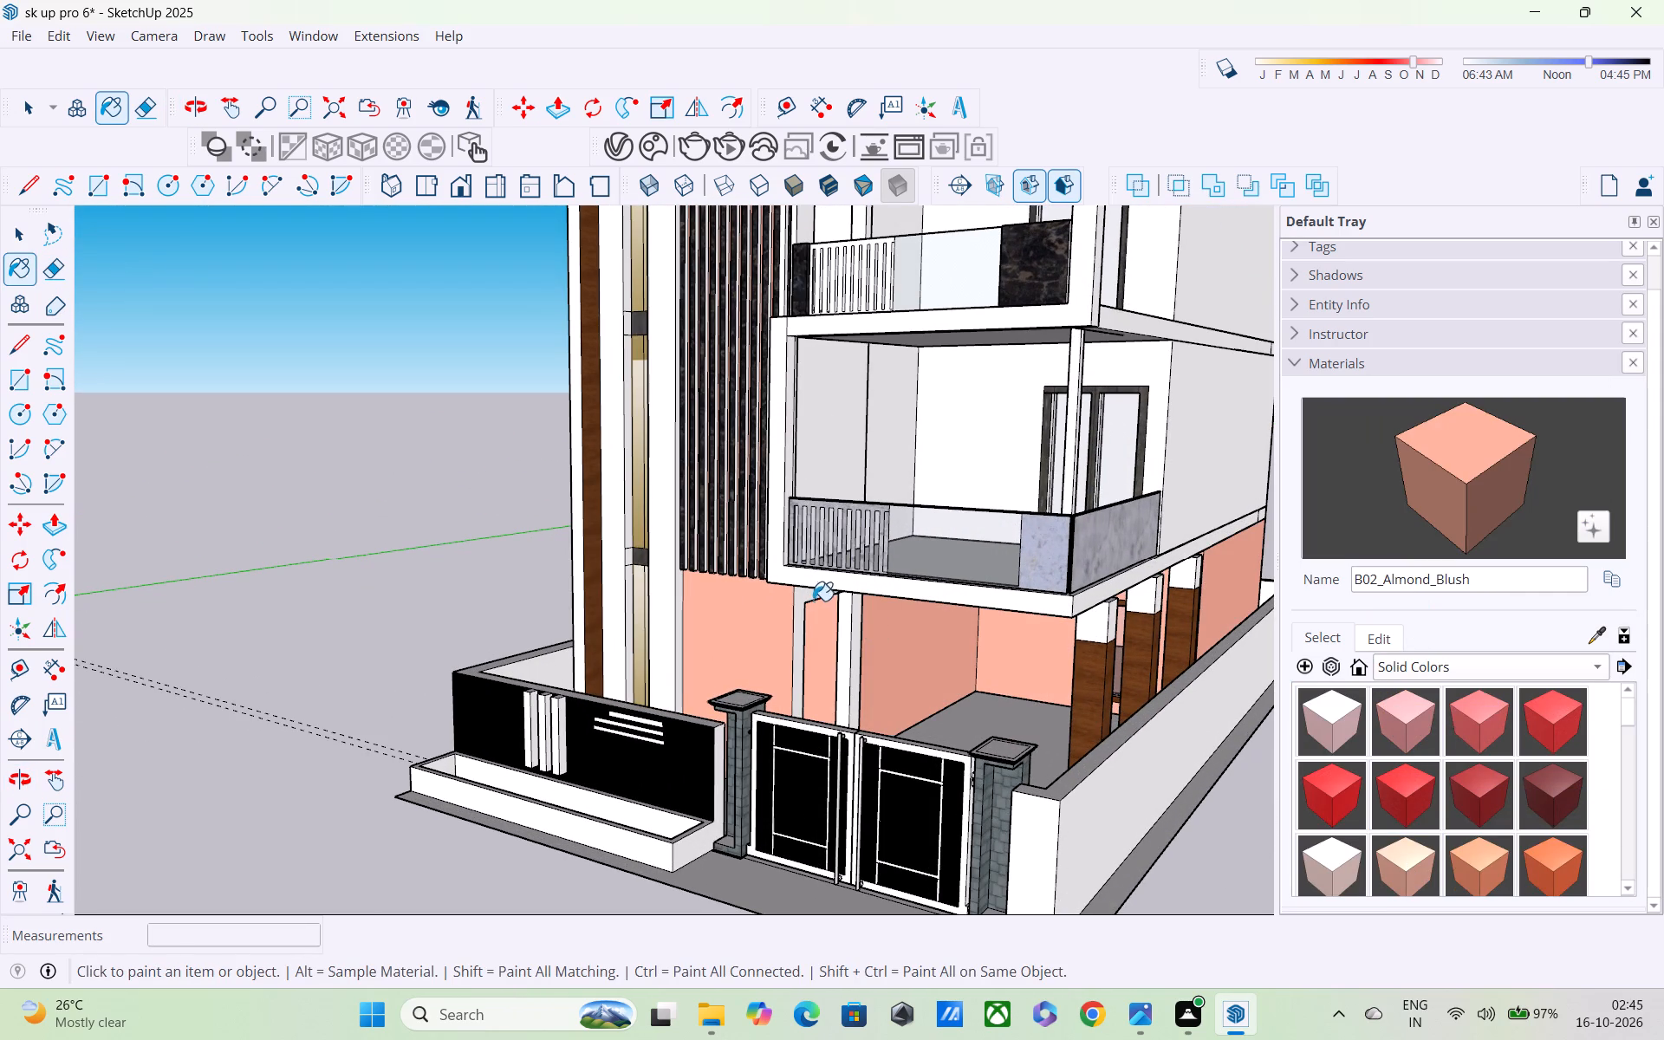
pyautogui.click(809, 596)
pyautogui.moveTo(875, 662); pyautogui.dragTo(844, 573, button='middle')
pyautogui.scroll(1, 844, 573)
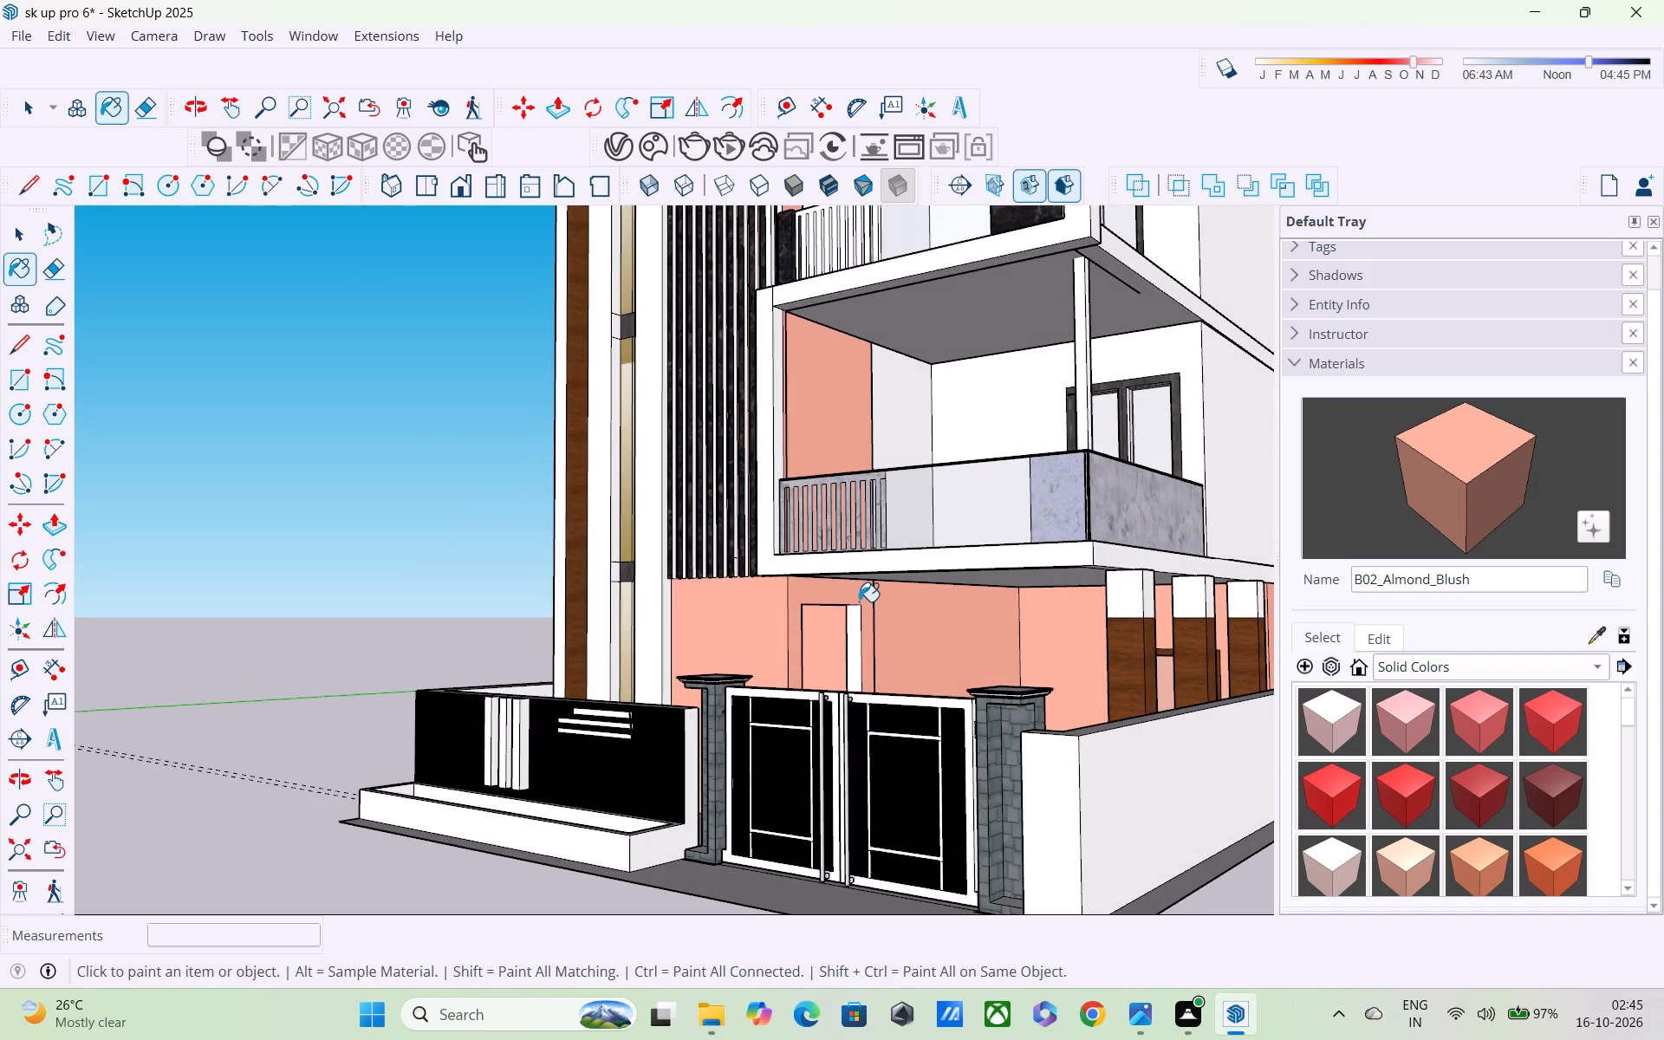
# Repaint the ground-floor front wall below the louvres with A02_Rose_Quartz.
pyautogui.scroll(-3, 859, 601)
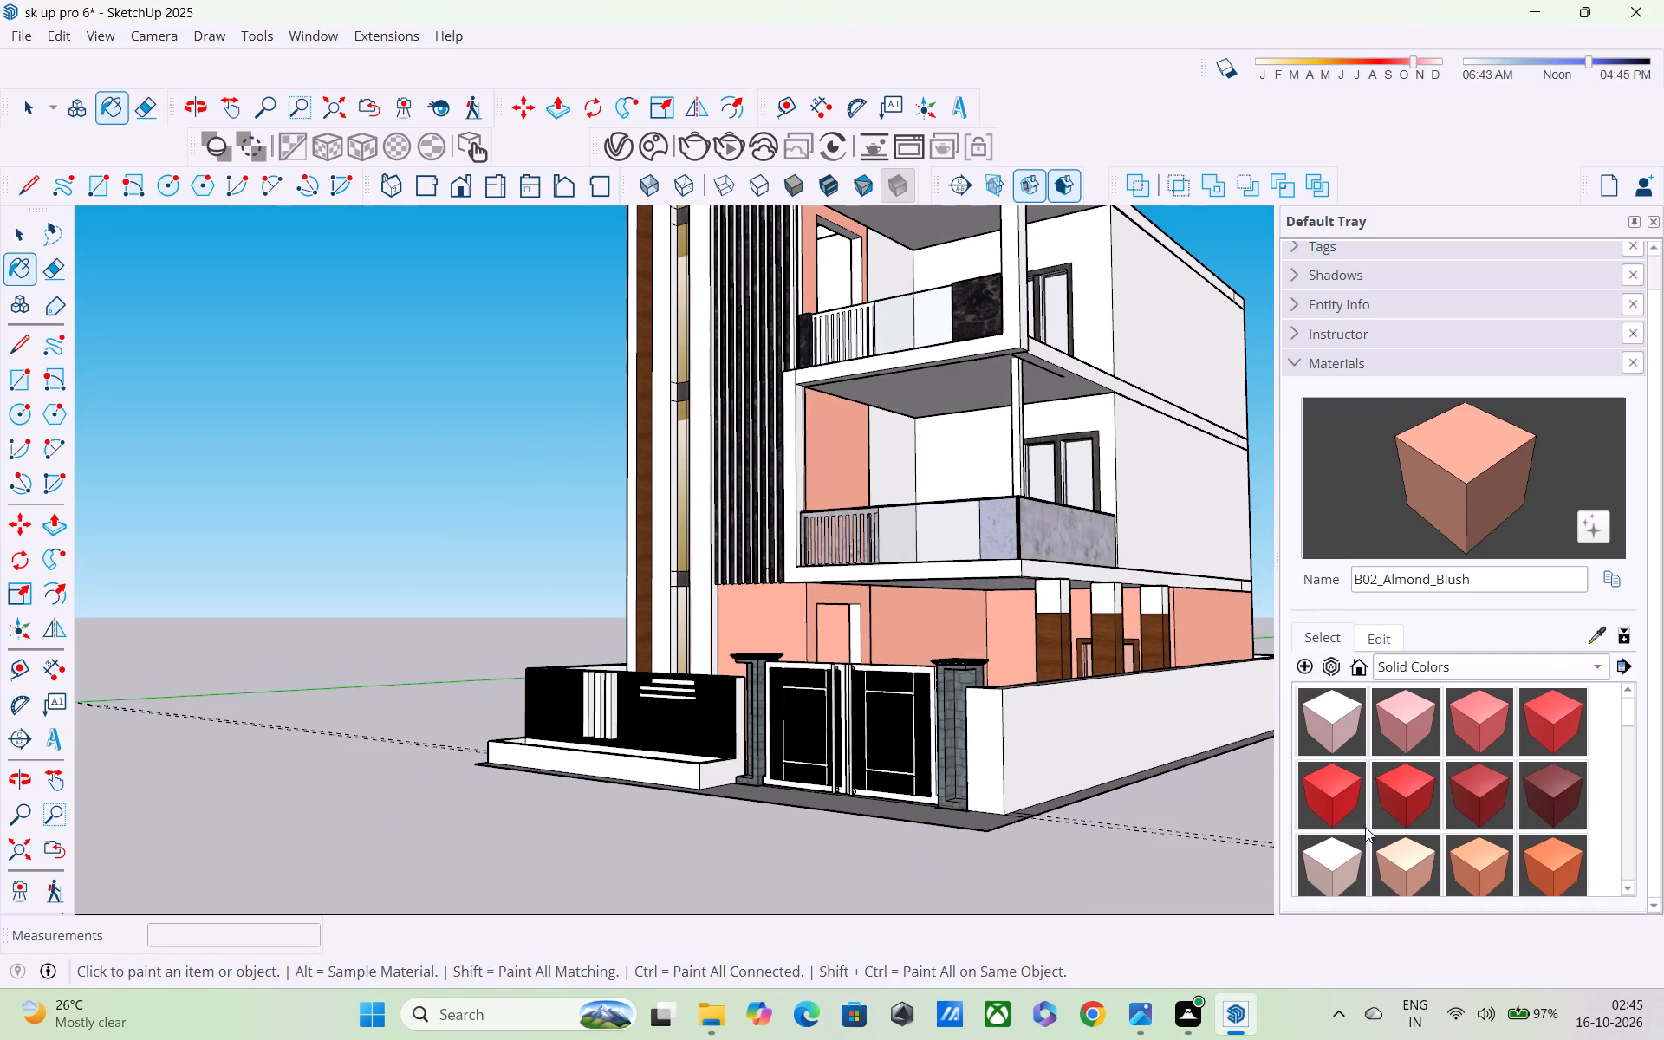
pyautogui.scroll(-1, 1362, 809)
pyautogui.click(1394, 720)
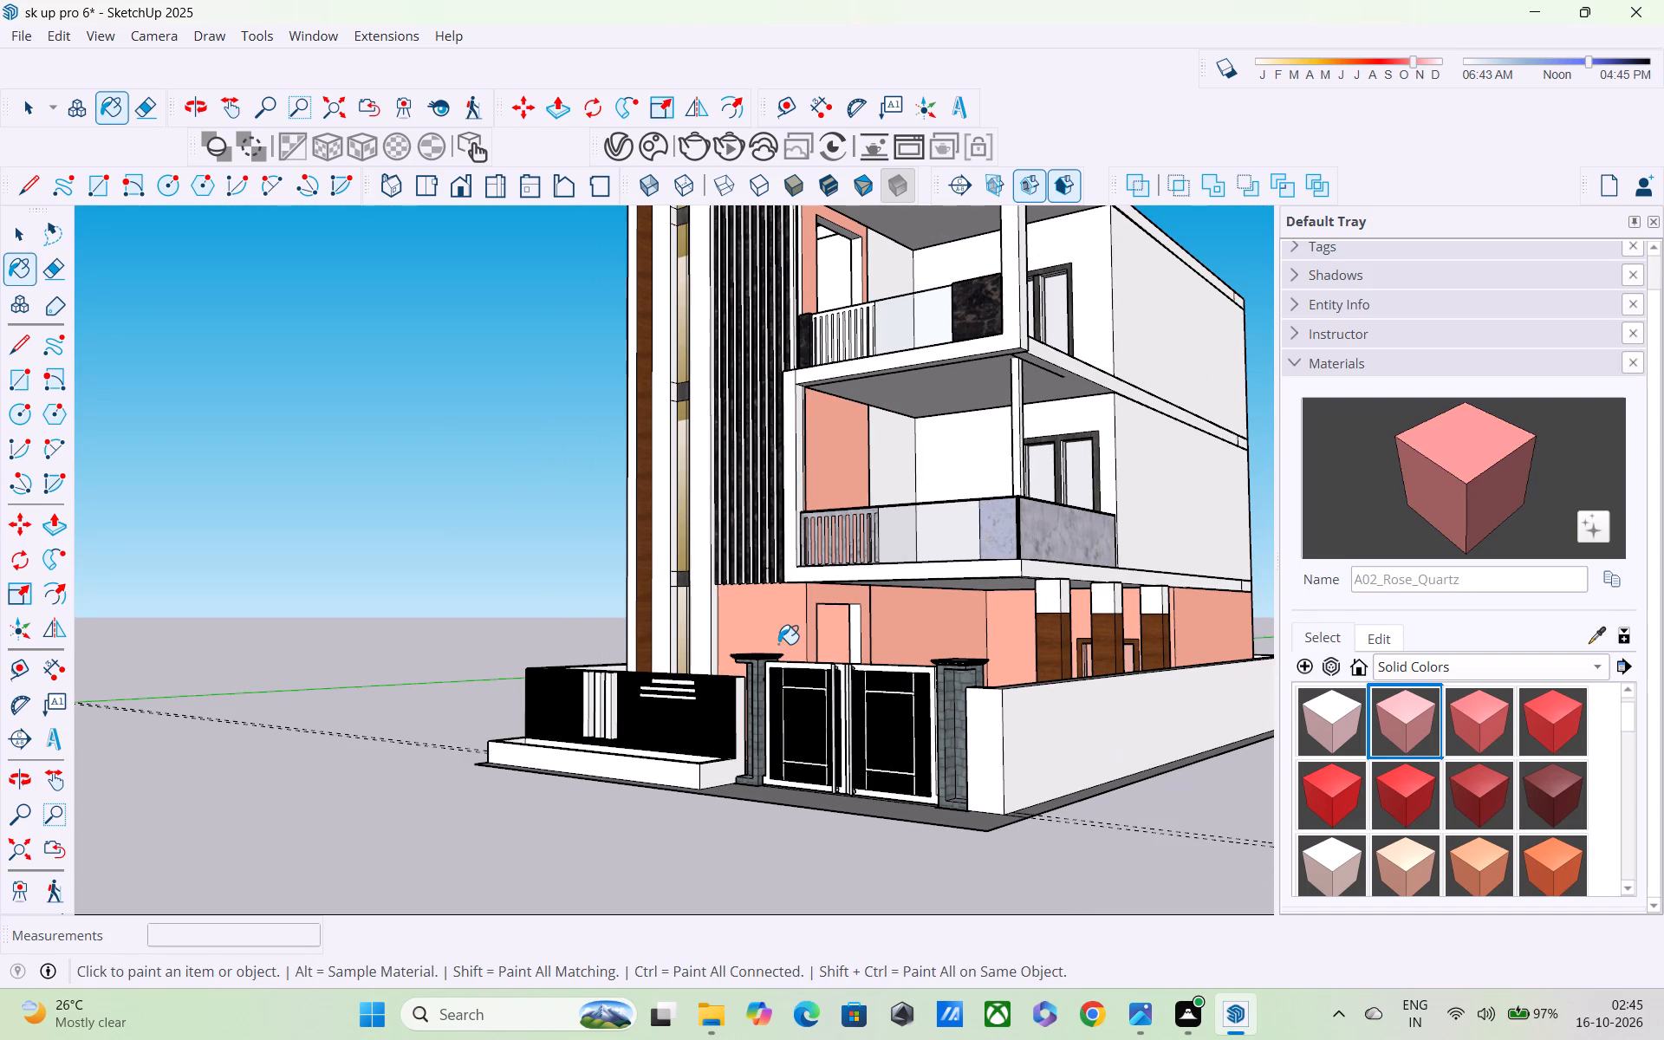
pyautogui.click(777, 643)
# Repaint the ground-floor front wall and the parking-area walls around the door with C02_Golden_Beige.
pyautogui.moveTo(893, 673); pyautogui.dragTo(927, 718, button='middle')
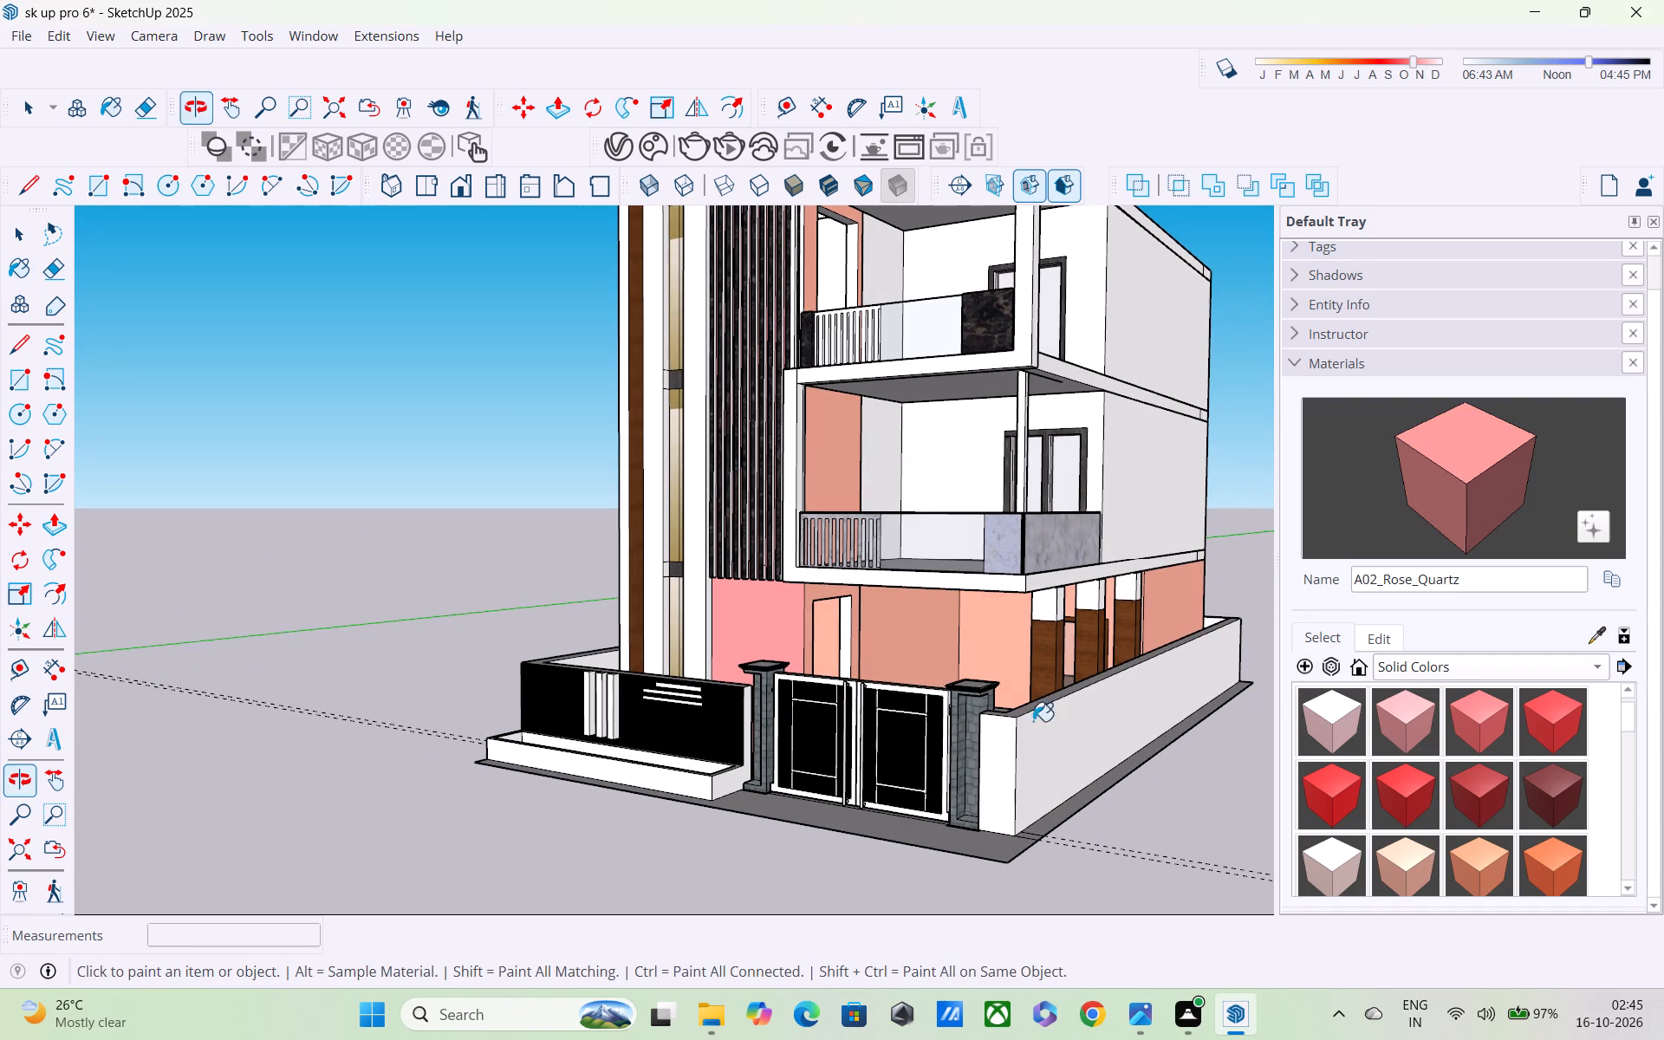
pyautogui.scroll(-2, 1283, 726)
pyautogui.scroll(-3, 1375, 735)
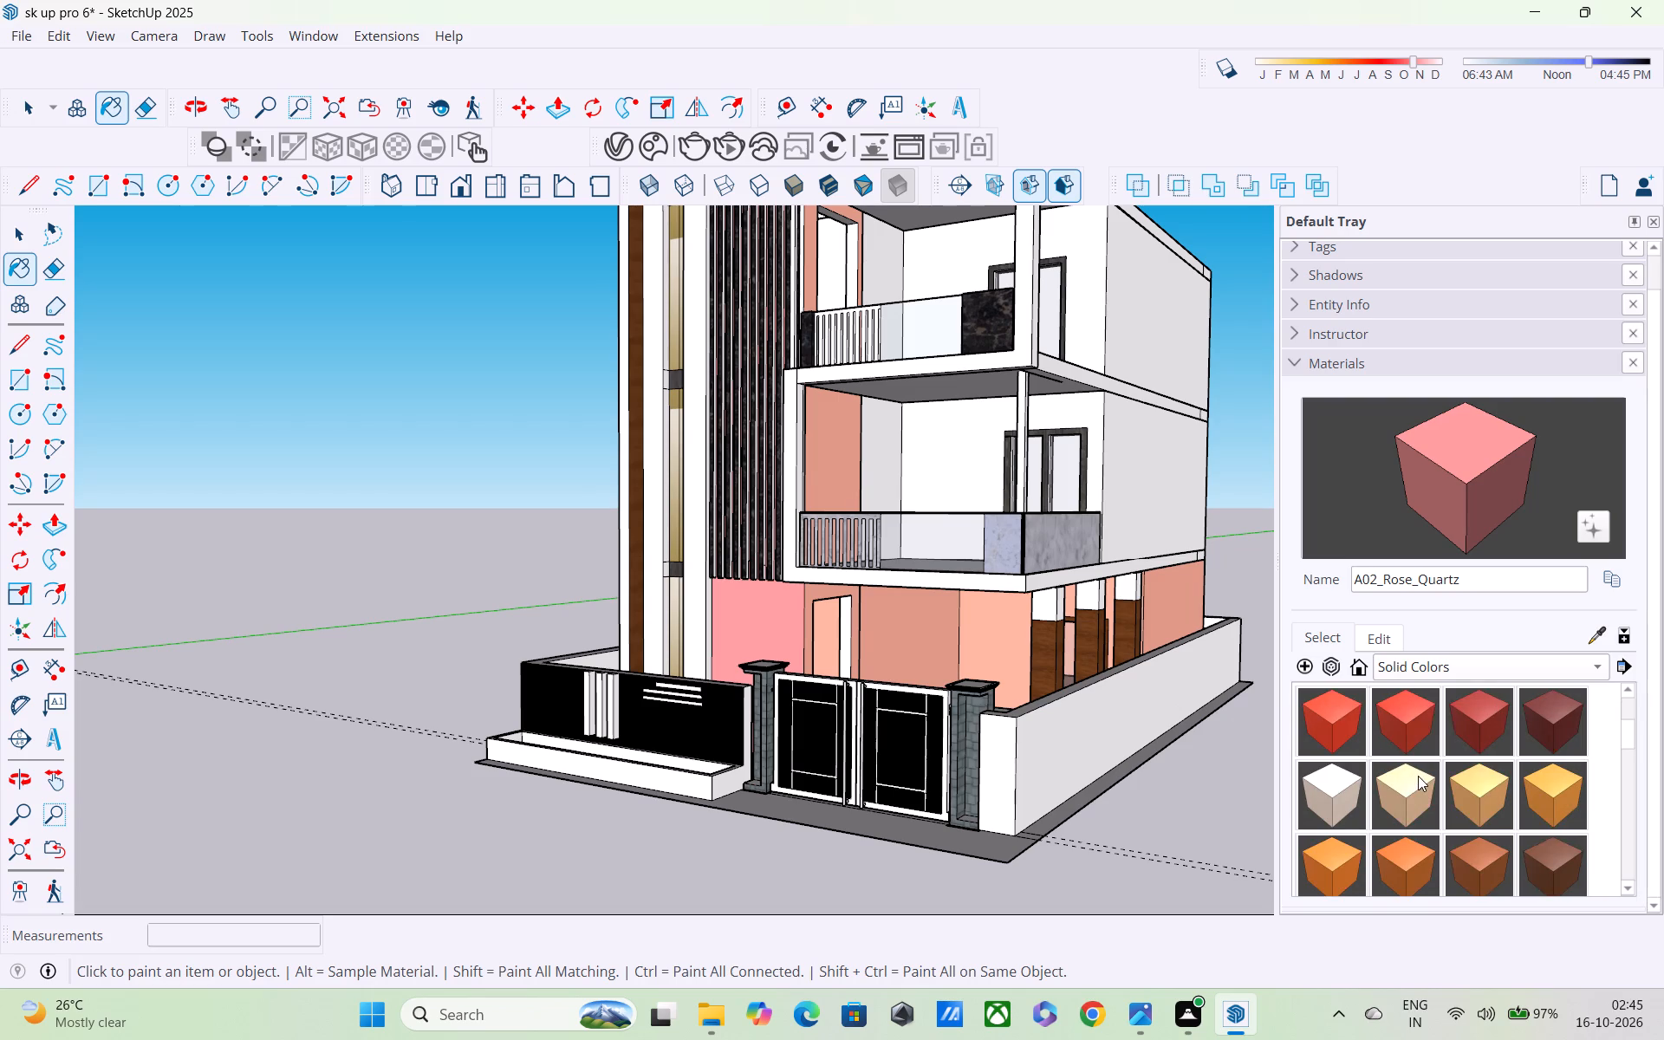
pyautogui.click(1418, 777)
pyautogui.click(754, 631)
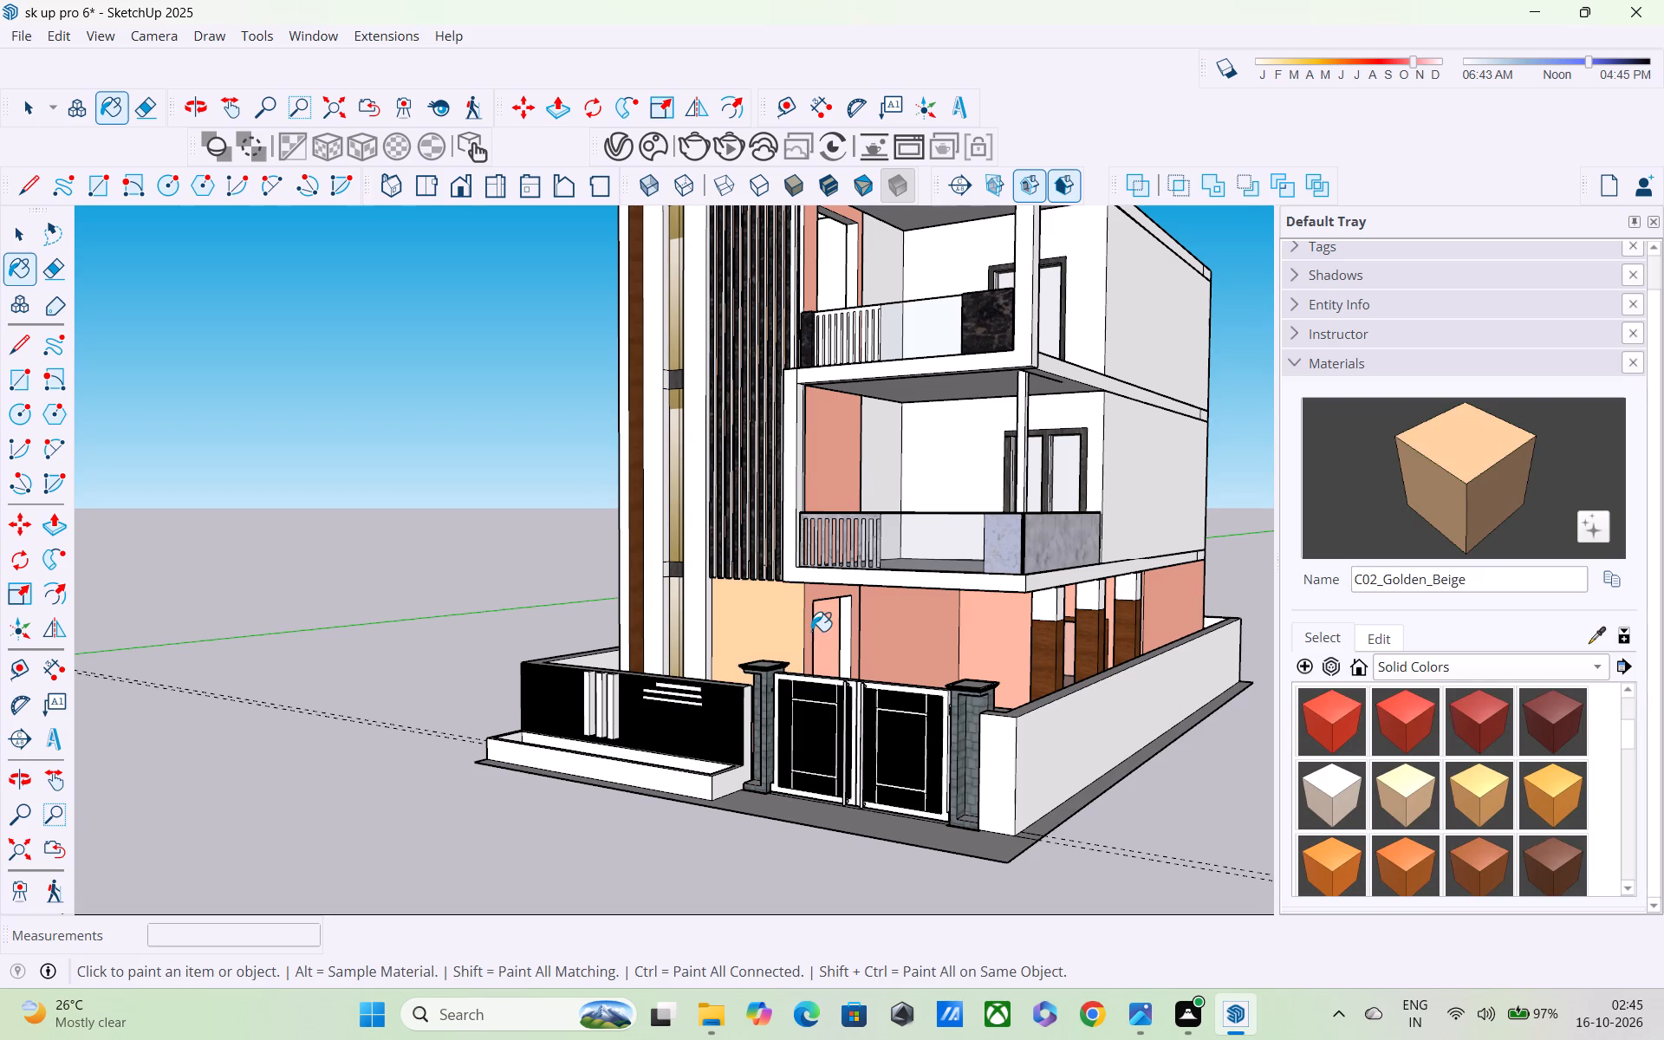
pyautogui.scroll(3, 833, 622)
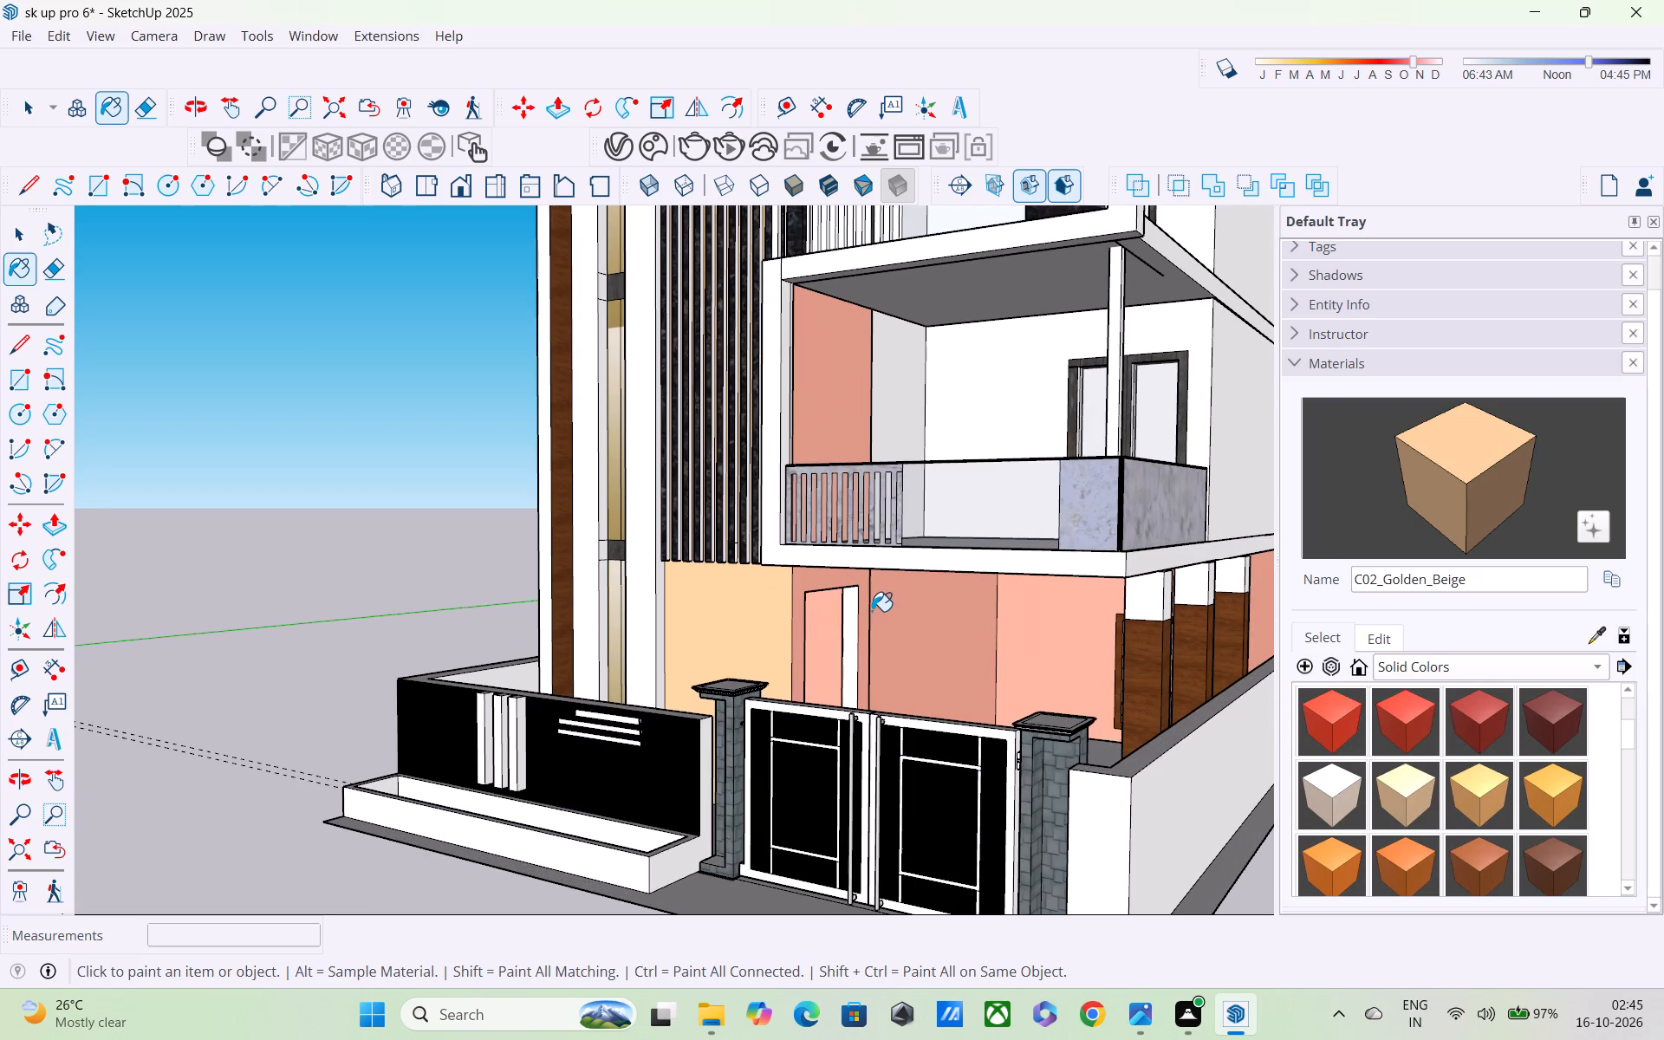
pyautogui.click(872, 611)
pyautogui.click(814, 588)
# Apply C02_Golden_Beige to the top balcony's ceiling and roof slab edge, and to the walls of both upper floors.
pyautogui.moveTo(867, 593); pyautogui.dragTo(905, 634, button='middle')
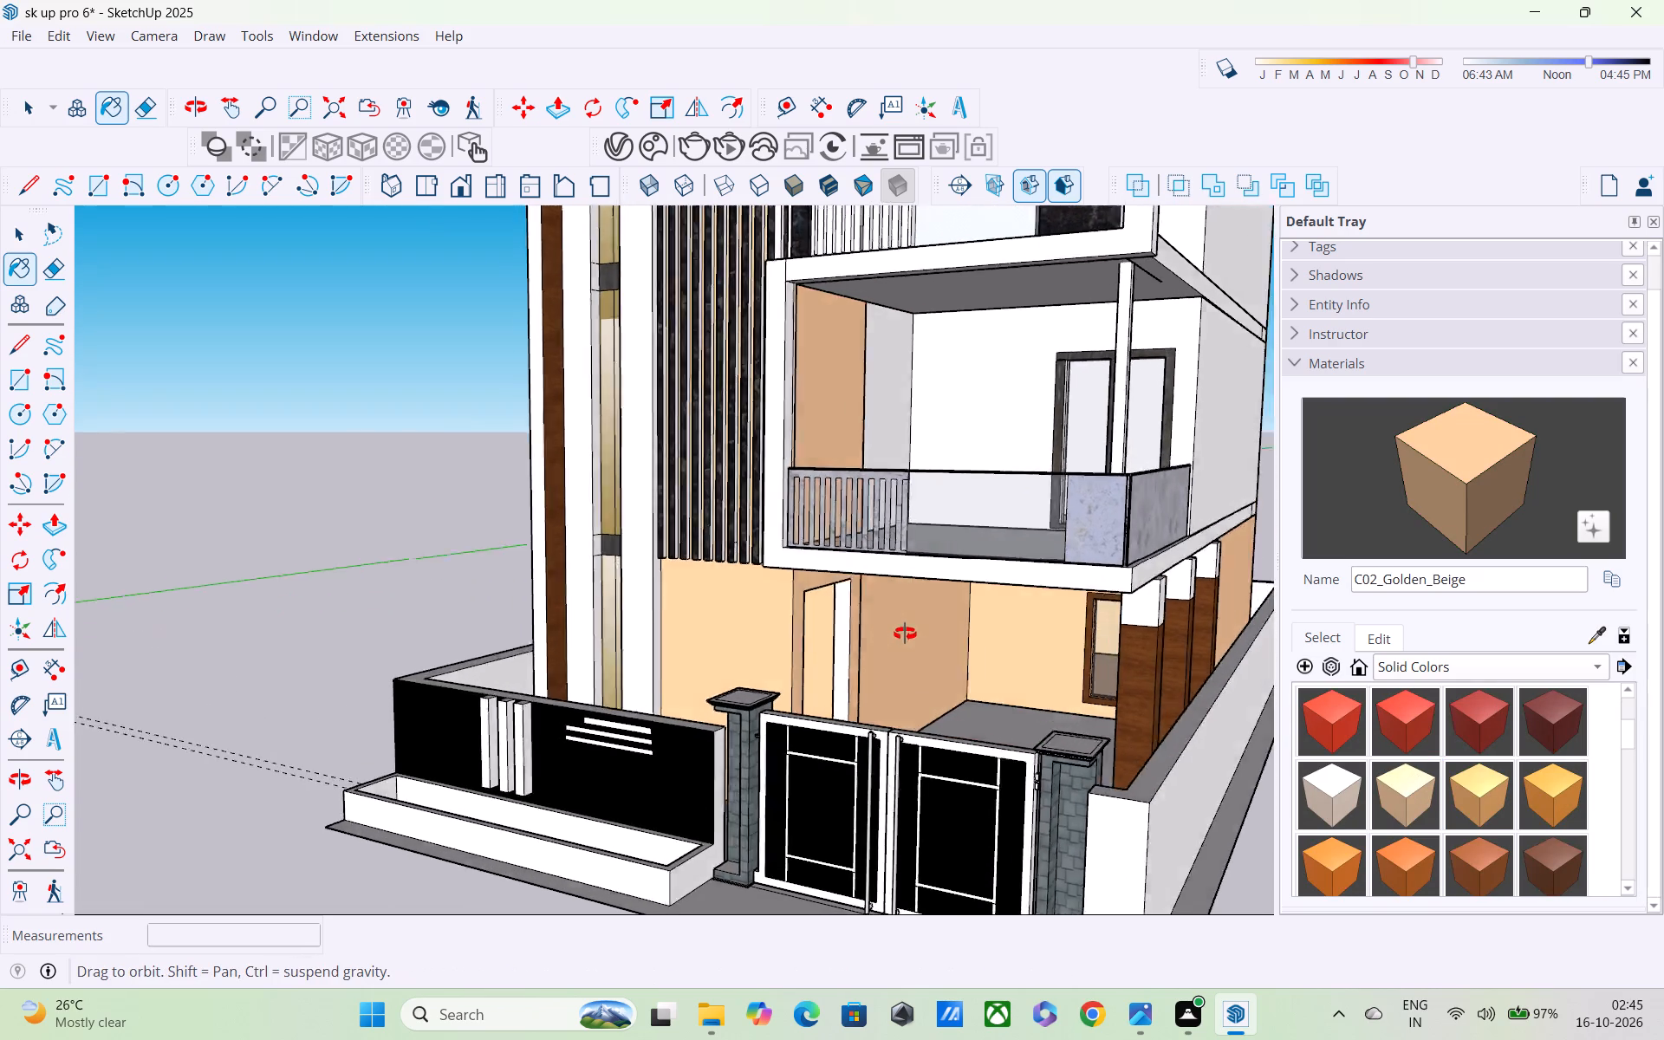
pyautogui.moveTo(905, 634); pyautogui.dragTo(676, 620, button='middle')
pyautogui.scroll(-4, 745, 633)
pyautogui.scroll(-4, 1015, 662)
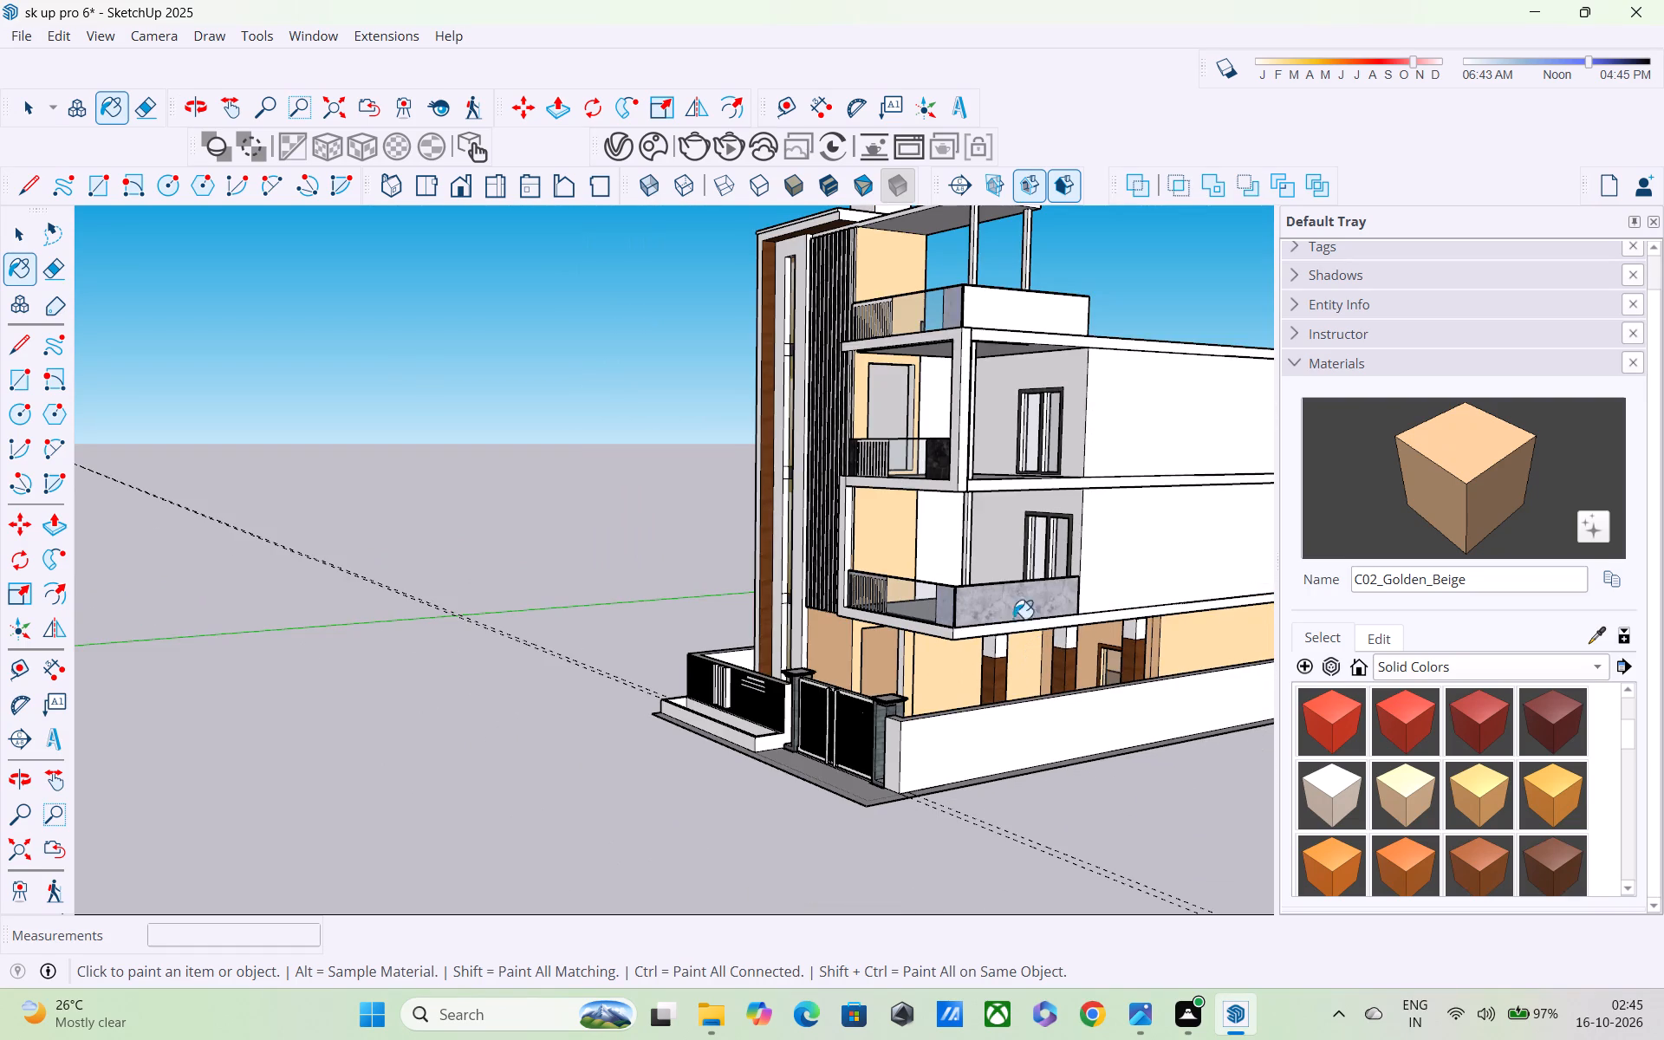
pyautogui.scroll(-1, 997, 606)
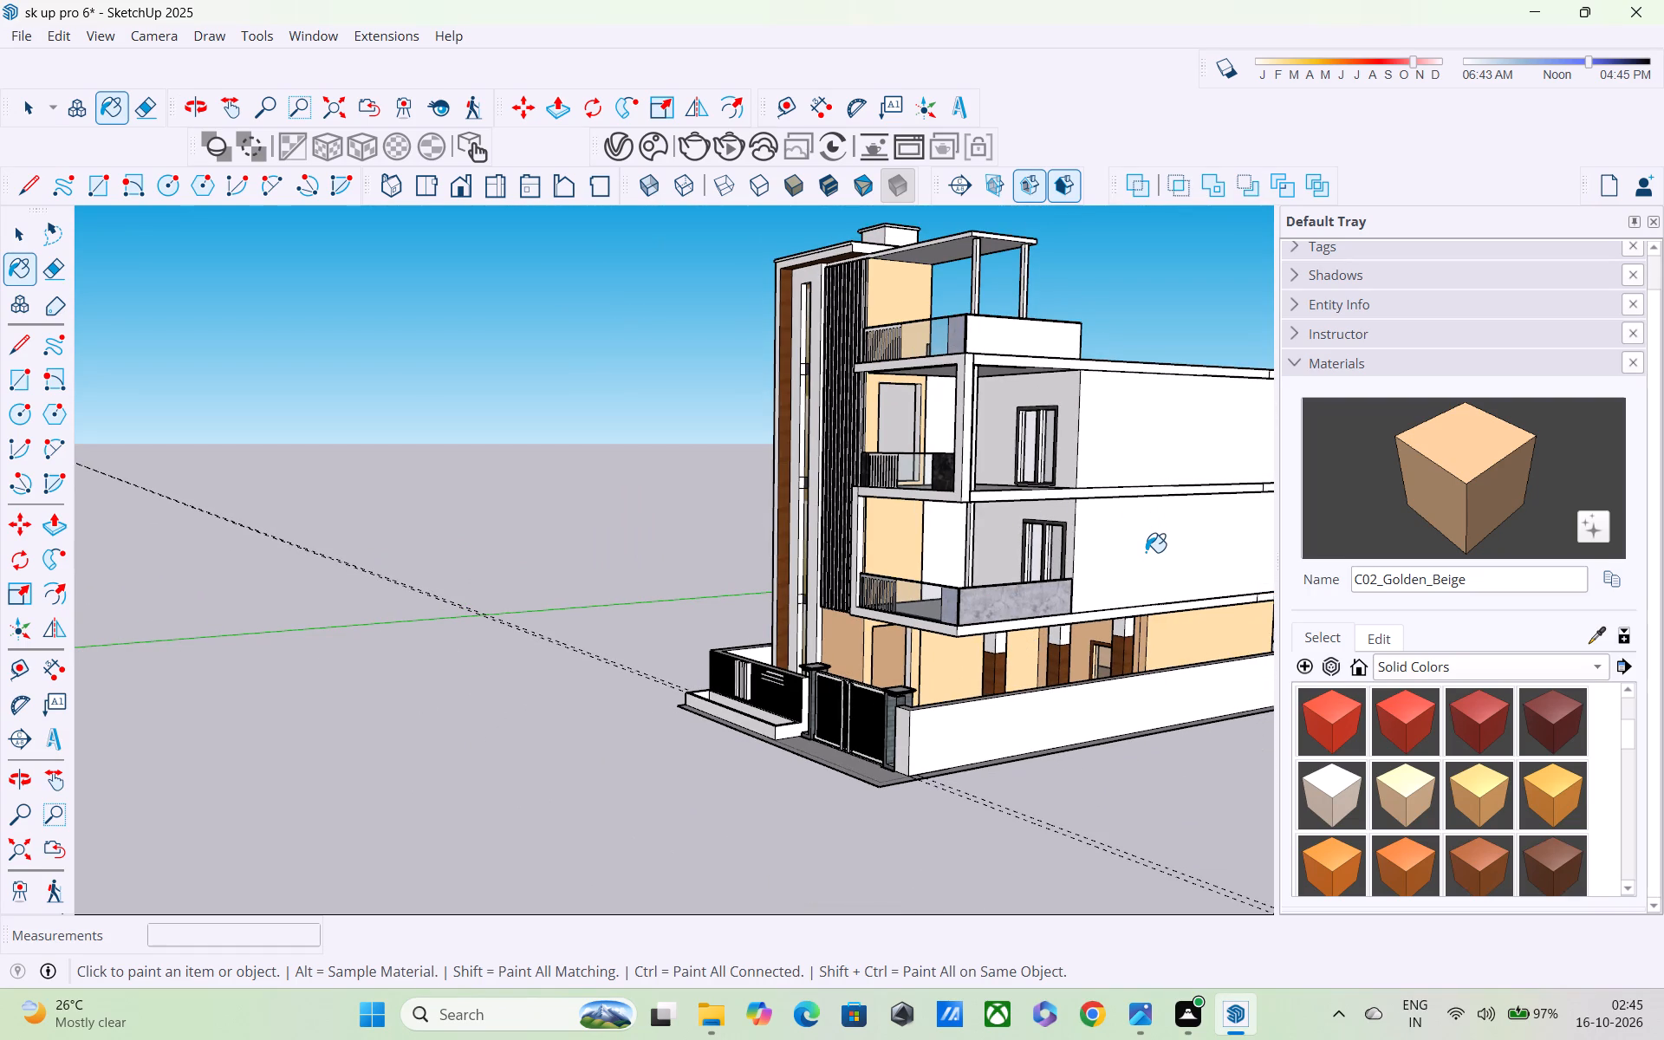
pyautogui.moveTo(1028, 621); pyautogui.dragTo(1084, 465, button='middle')
pyautogui.click(1004, 385)
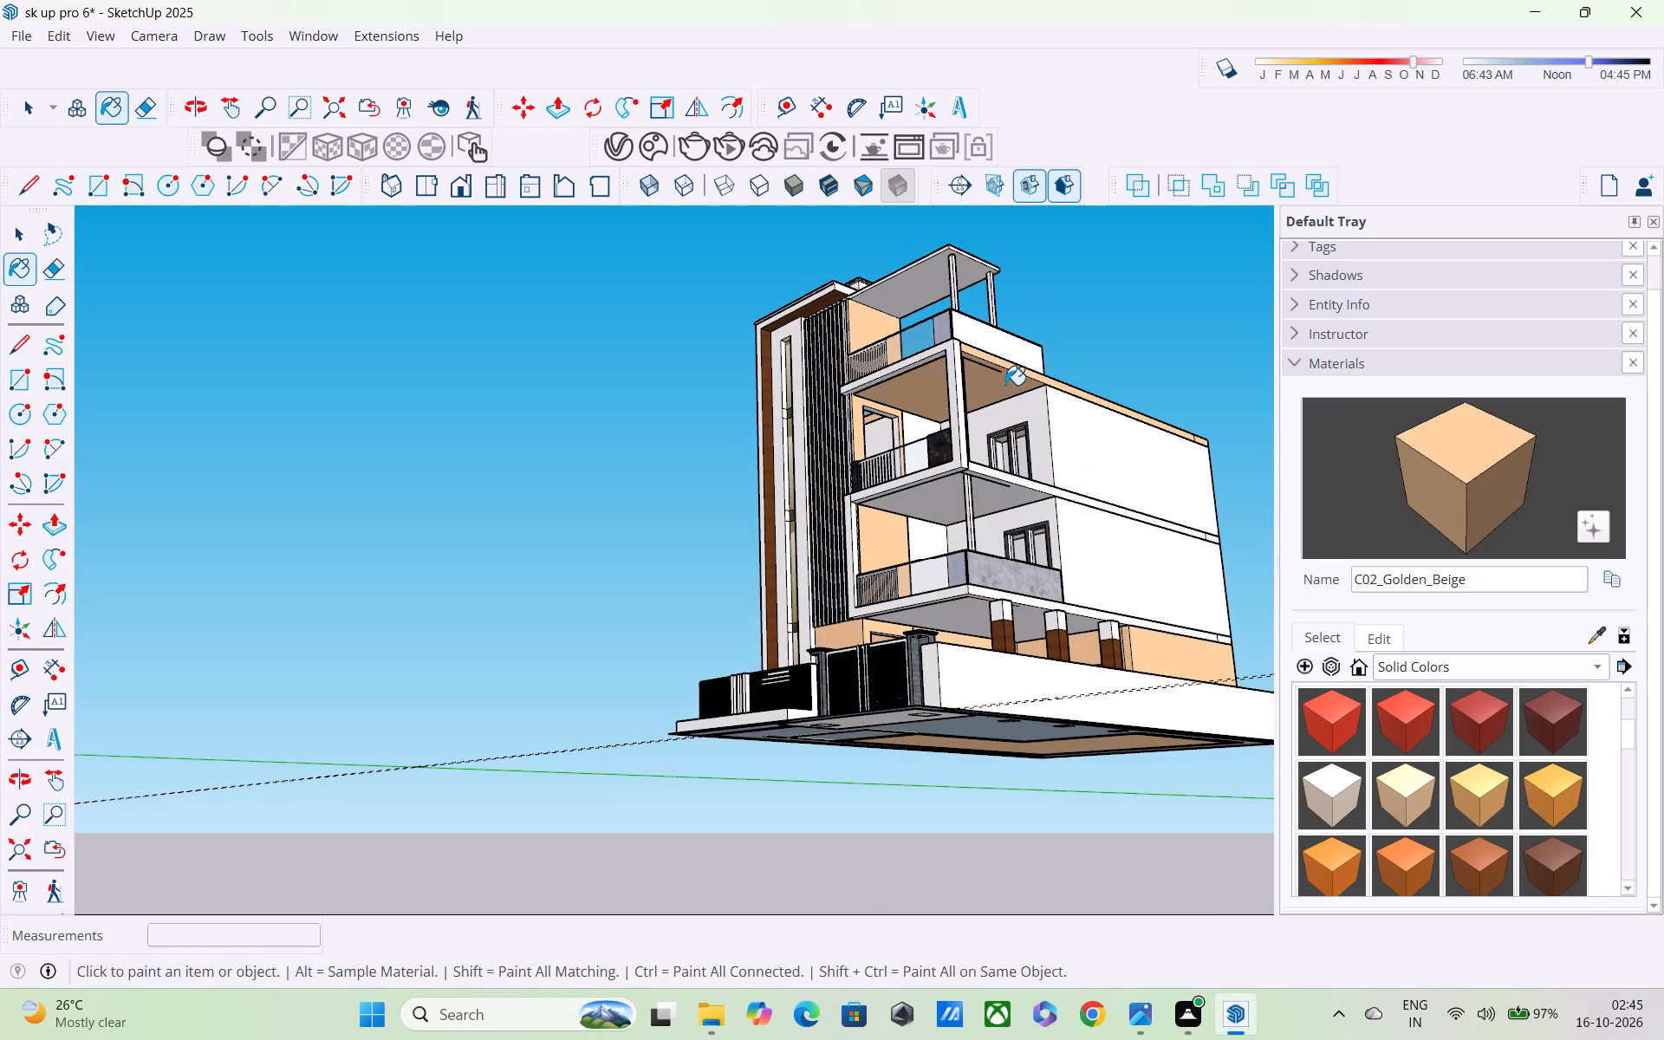
pyautogui.click(1082, 413)
pyautogui.click(1104, 536)
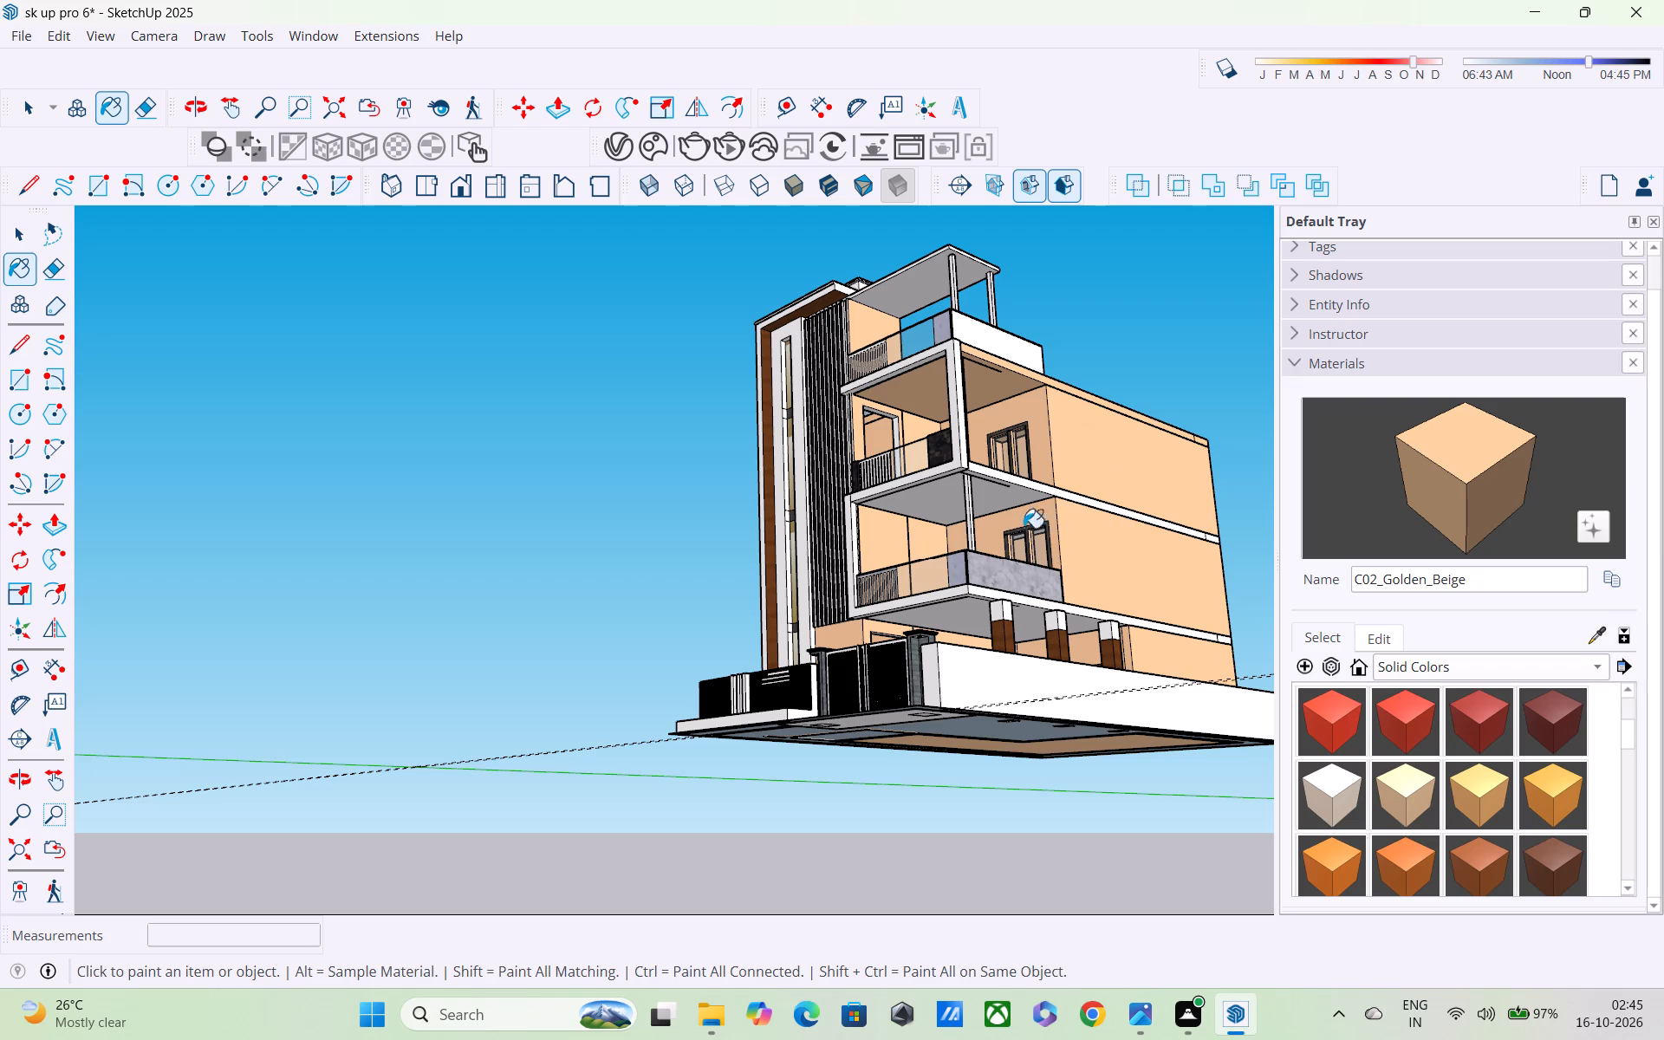
# Paint the side face of the roof terrace parapet with C02_Golden_Beige.
pyautogui.moveTo(980, 541); pyautogui.dragTo(1199, 631, button='middle')
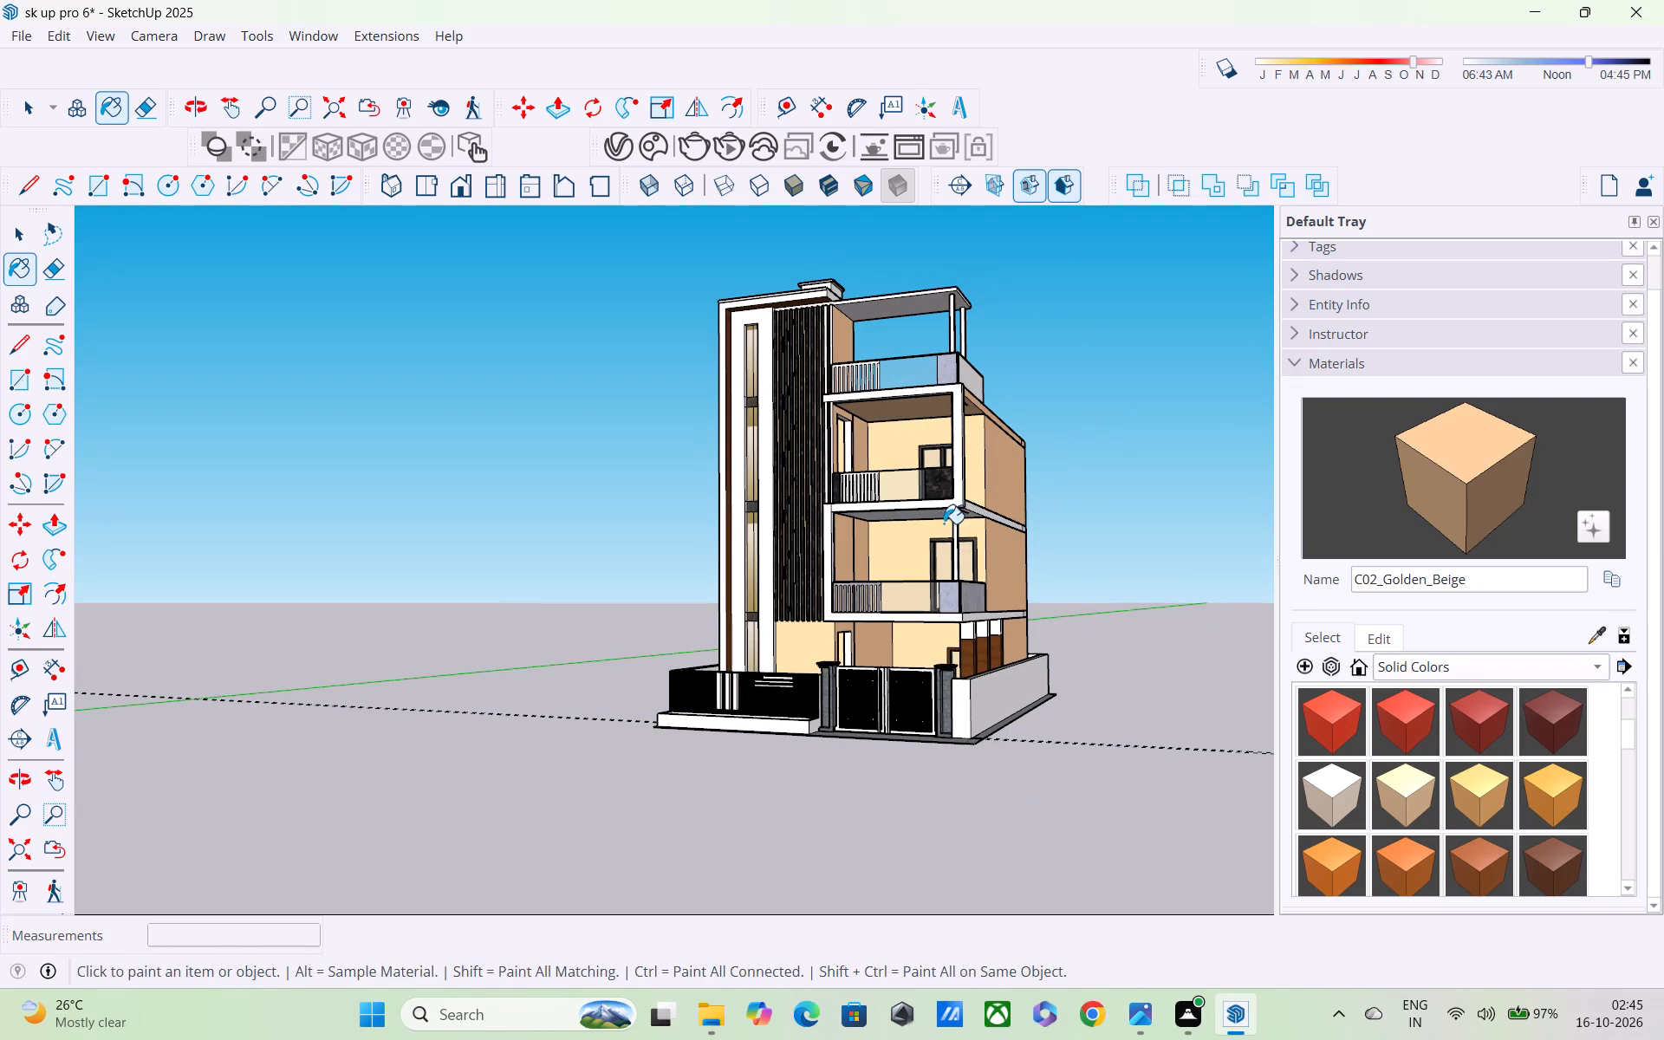
pyautogui.moveTo(944, 523); pyautogui.dragTo(681, 730, button='middle')
pyautogui.scroll(-1, 949, 443)
pyautogui.scroll(3, 954, 435)
pyautogui.click(952, 448)
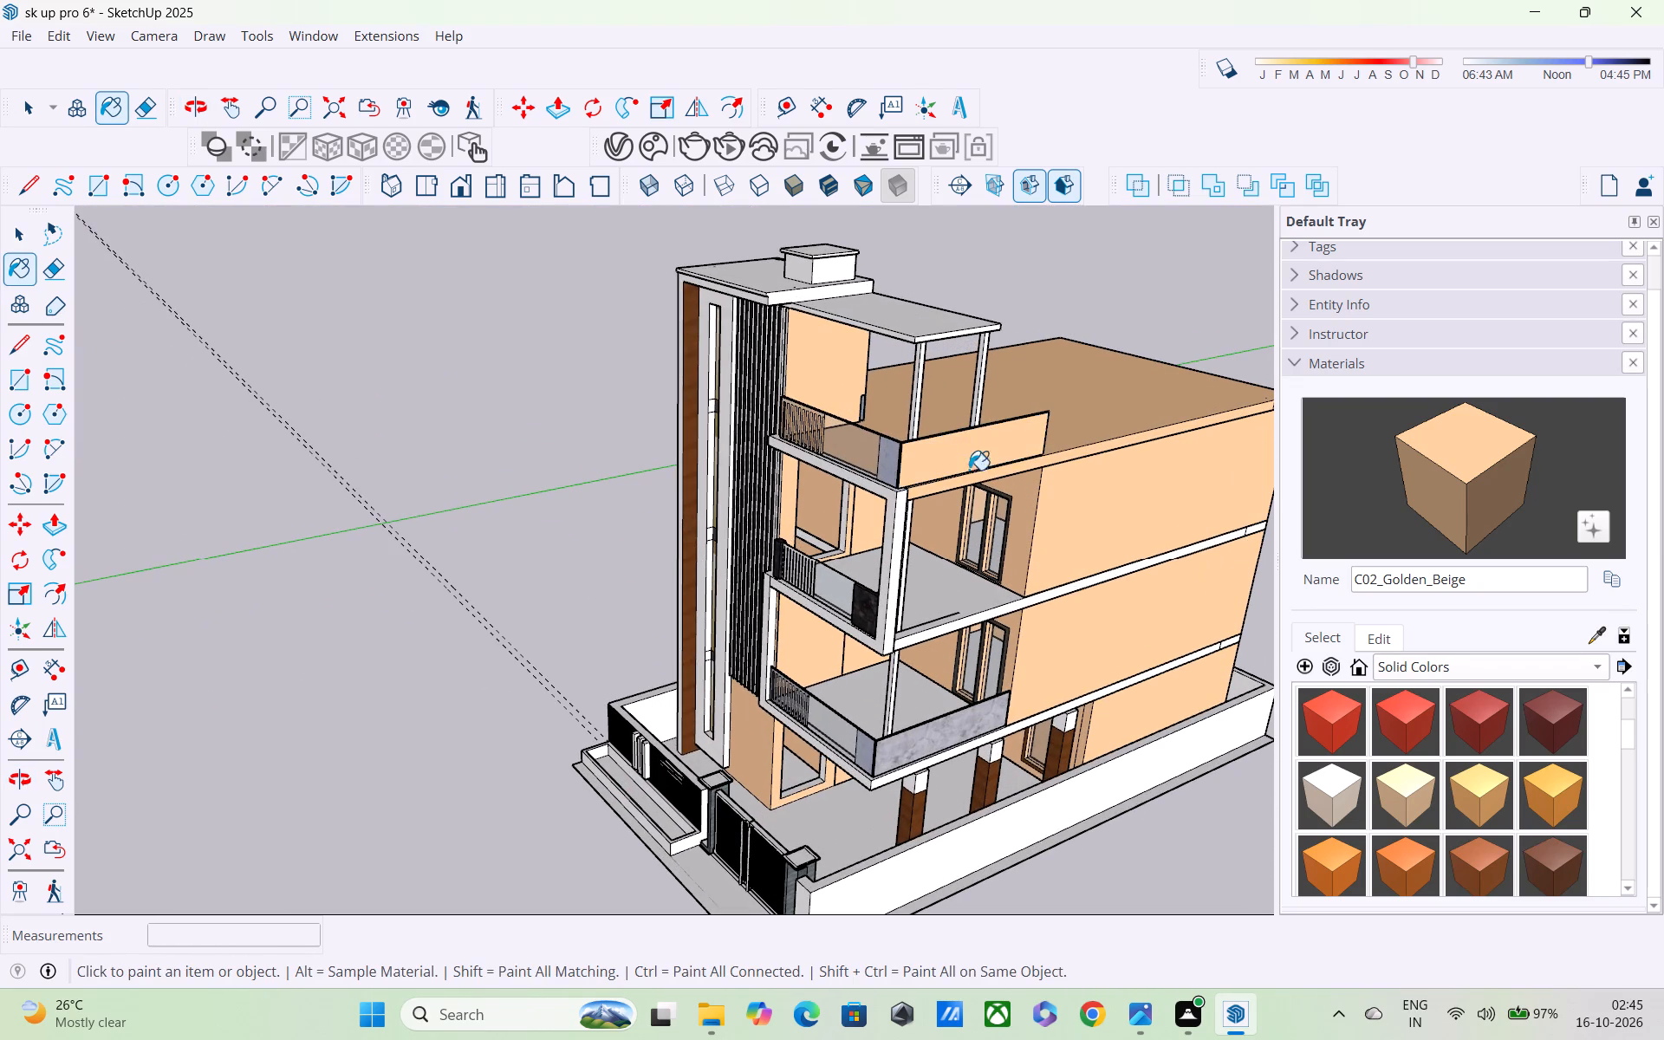
# Paint the outer frame of the tall front tower with C02_Golden_Beige.
pyautogui.moveTo(976, 473); pyautogui.dragTo(1214, 480, button='middle')
pyautogui.scroll(-2, 888, 488)
pyautogui.moveTo(905, 478); pyautogui.dragTo(1065, 315, button='middle')
pyautogui.scroll(1, 874, 447)
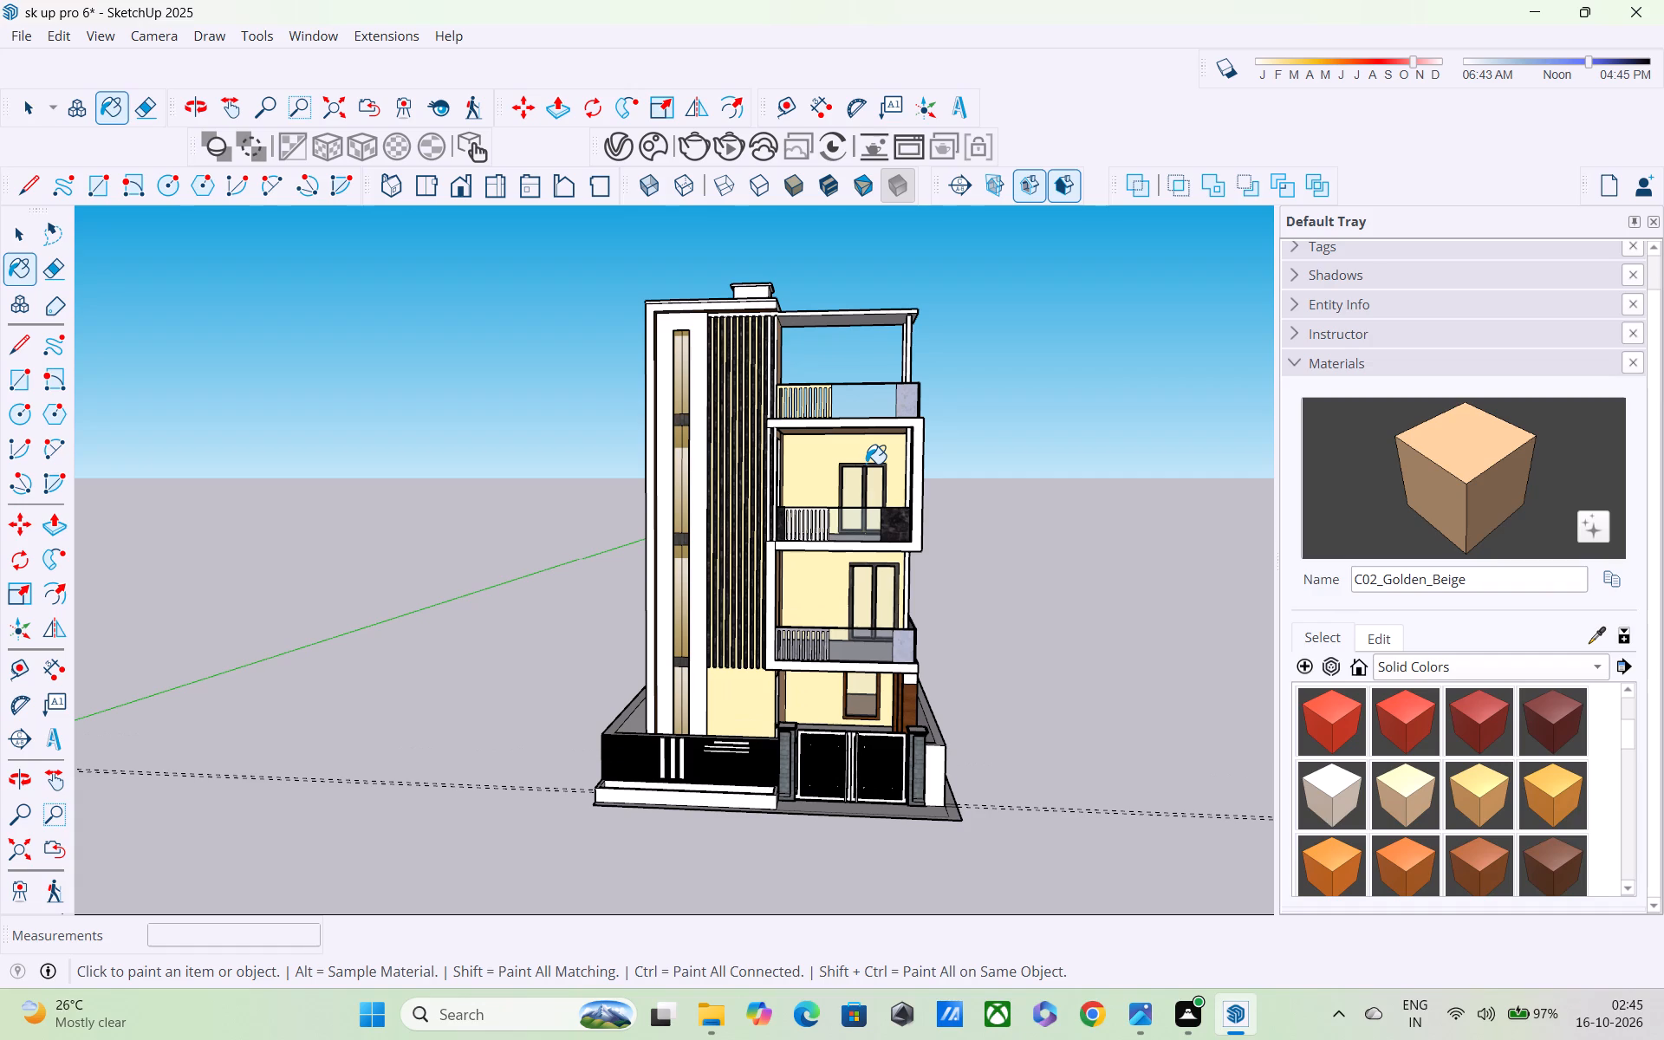
pyautogui.scroll(3, 674, 489)
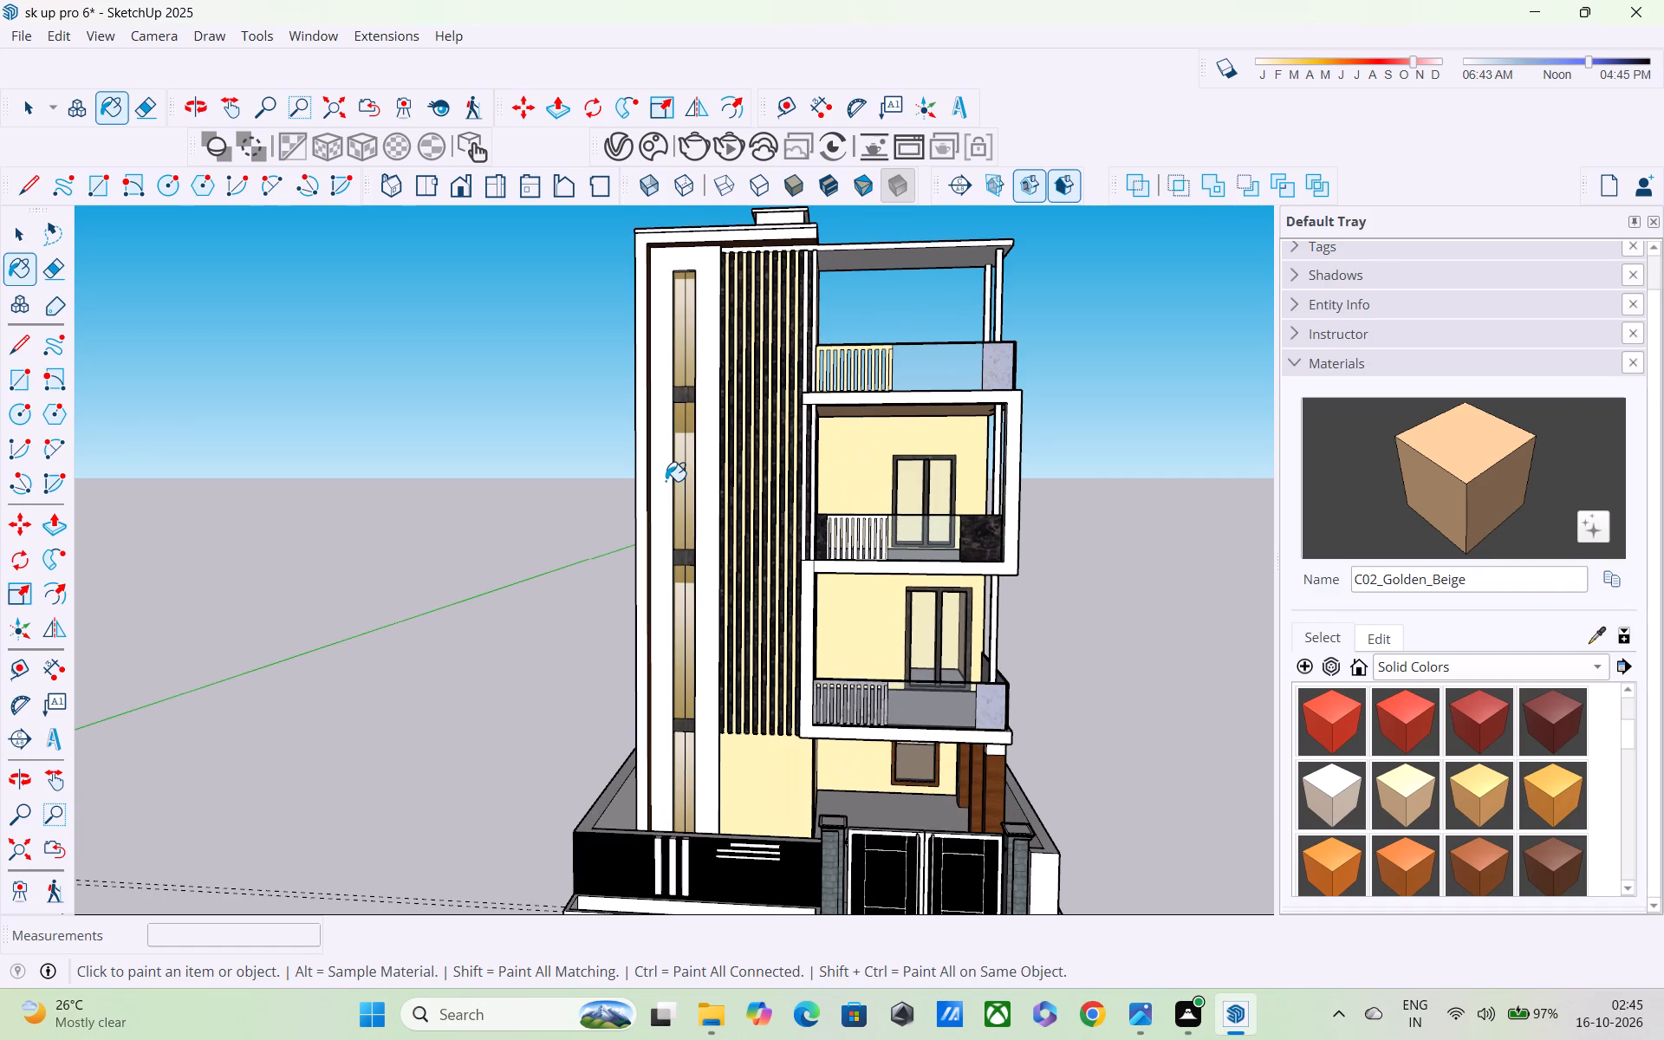
pyautogui.moveTo(666, 481); pyautogui.dragTo(678, 536, button='middle')
pyautogui.scroll(4, 674, 535)
pyautogui.click(627, 523)
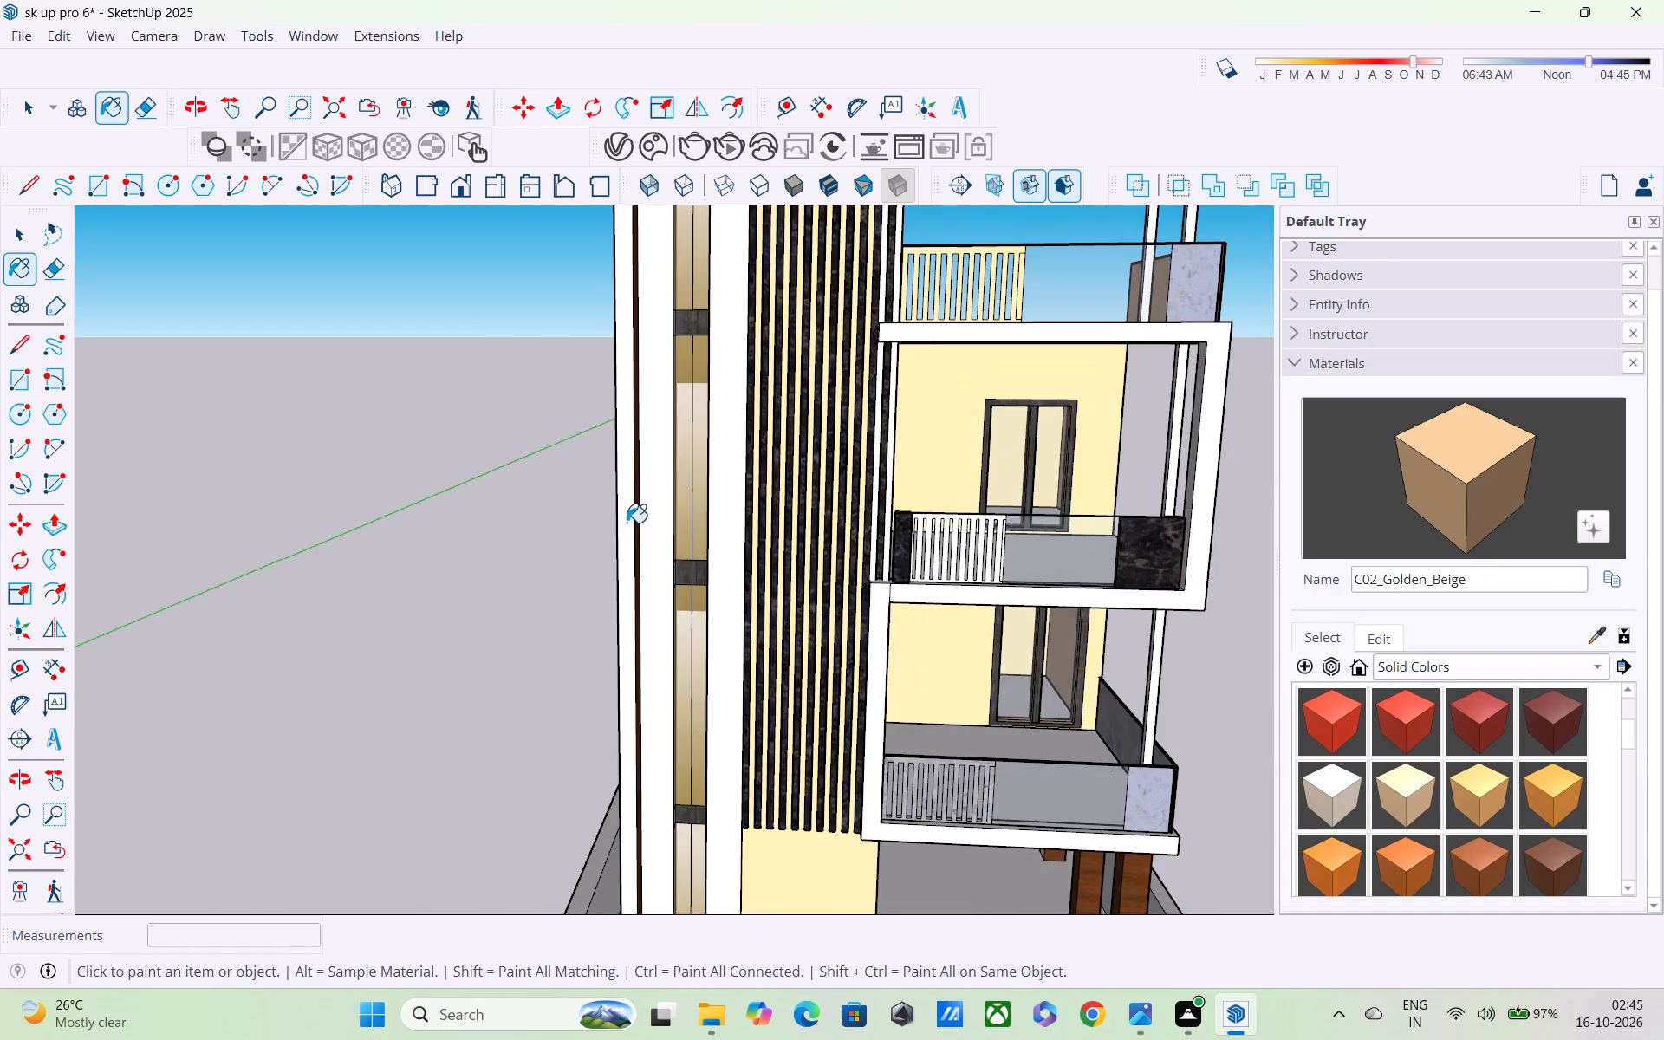
# Examine the repainted building from the front and corner, checking the tower, balconies, walls and compound wall.
pyautogui.scroll(-4, 627, 521)
pyautogui.moveTo(659, 514); pyautogui.dragTo(739, 581, button='middle')
pyautogui.scroll(-2, 719, 247)
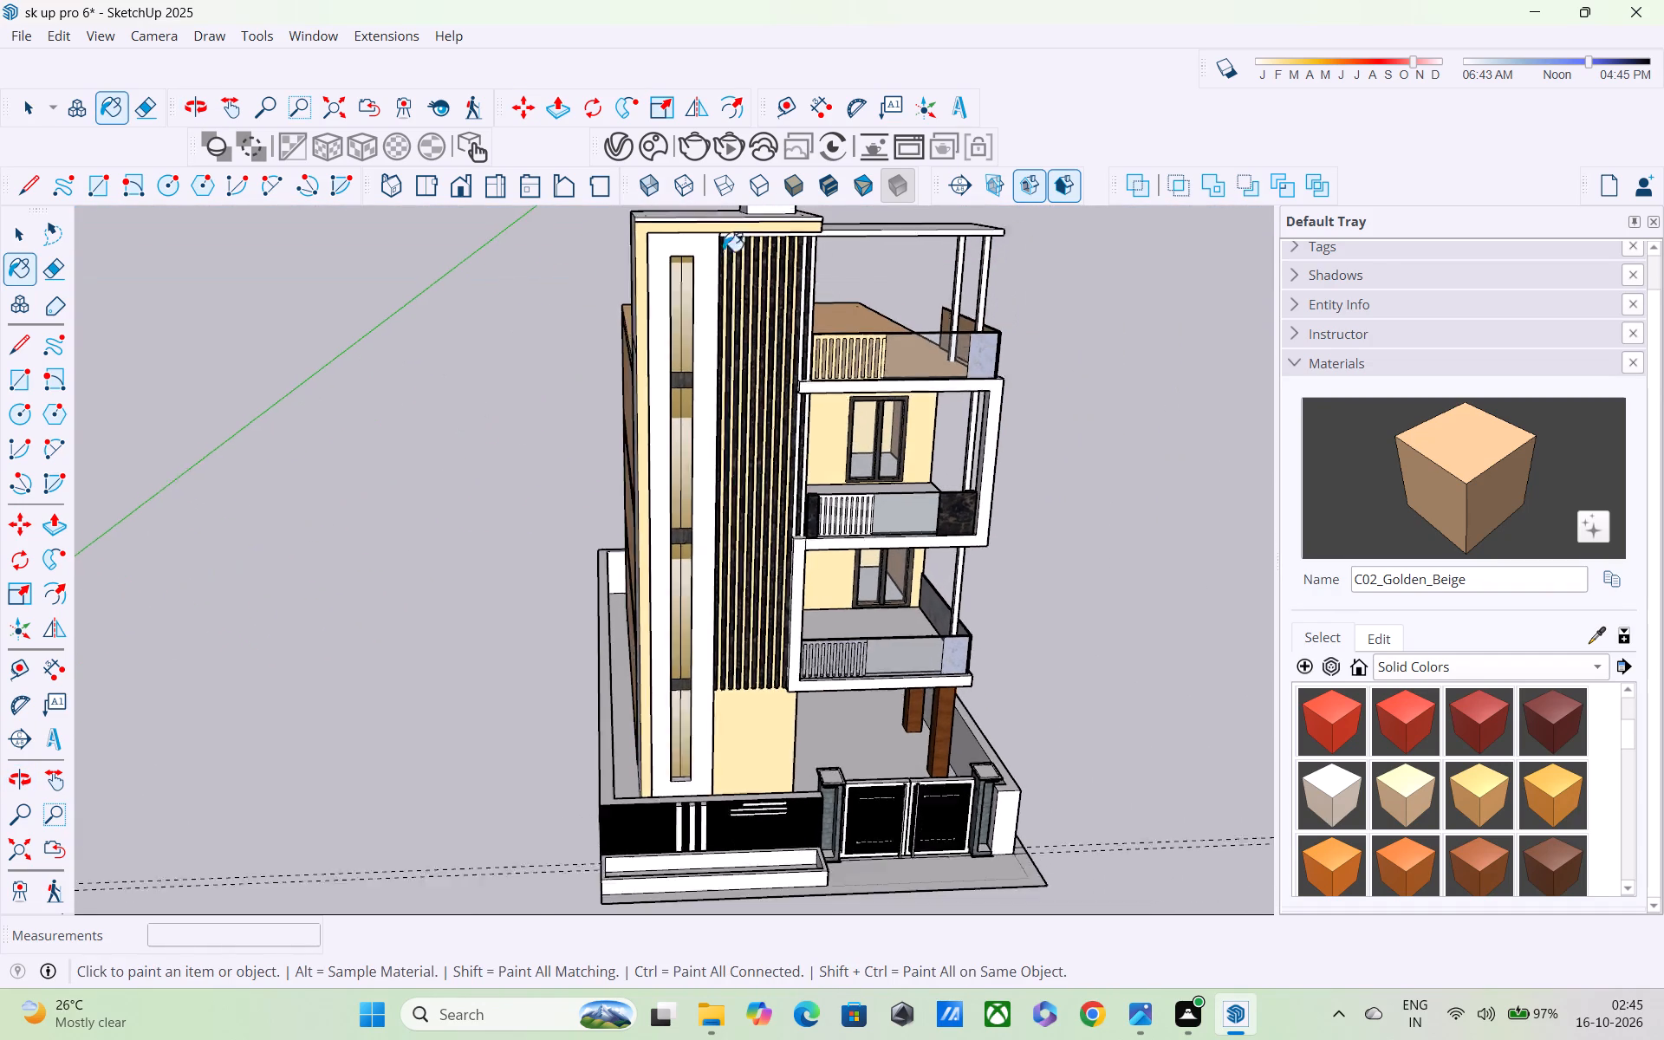
pyautogui.scroll(-1, 723, 251)
pyautogui.moveTo(779, 352); pyautogui.dragTo(699, 240, button='middle')
pyautogui.scroll(-2, 791, 430)
pyautogui.moveTo(796, 439); pyautogui.dragTo(613, 462, button='middle')
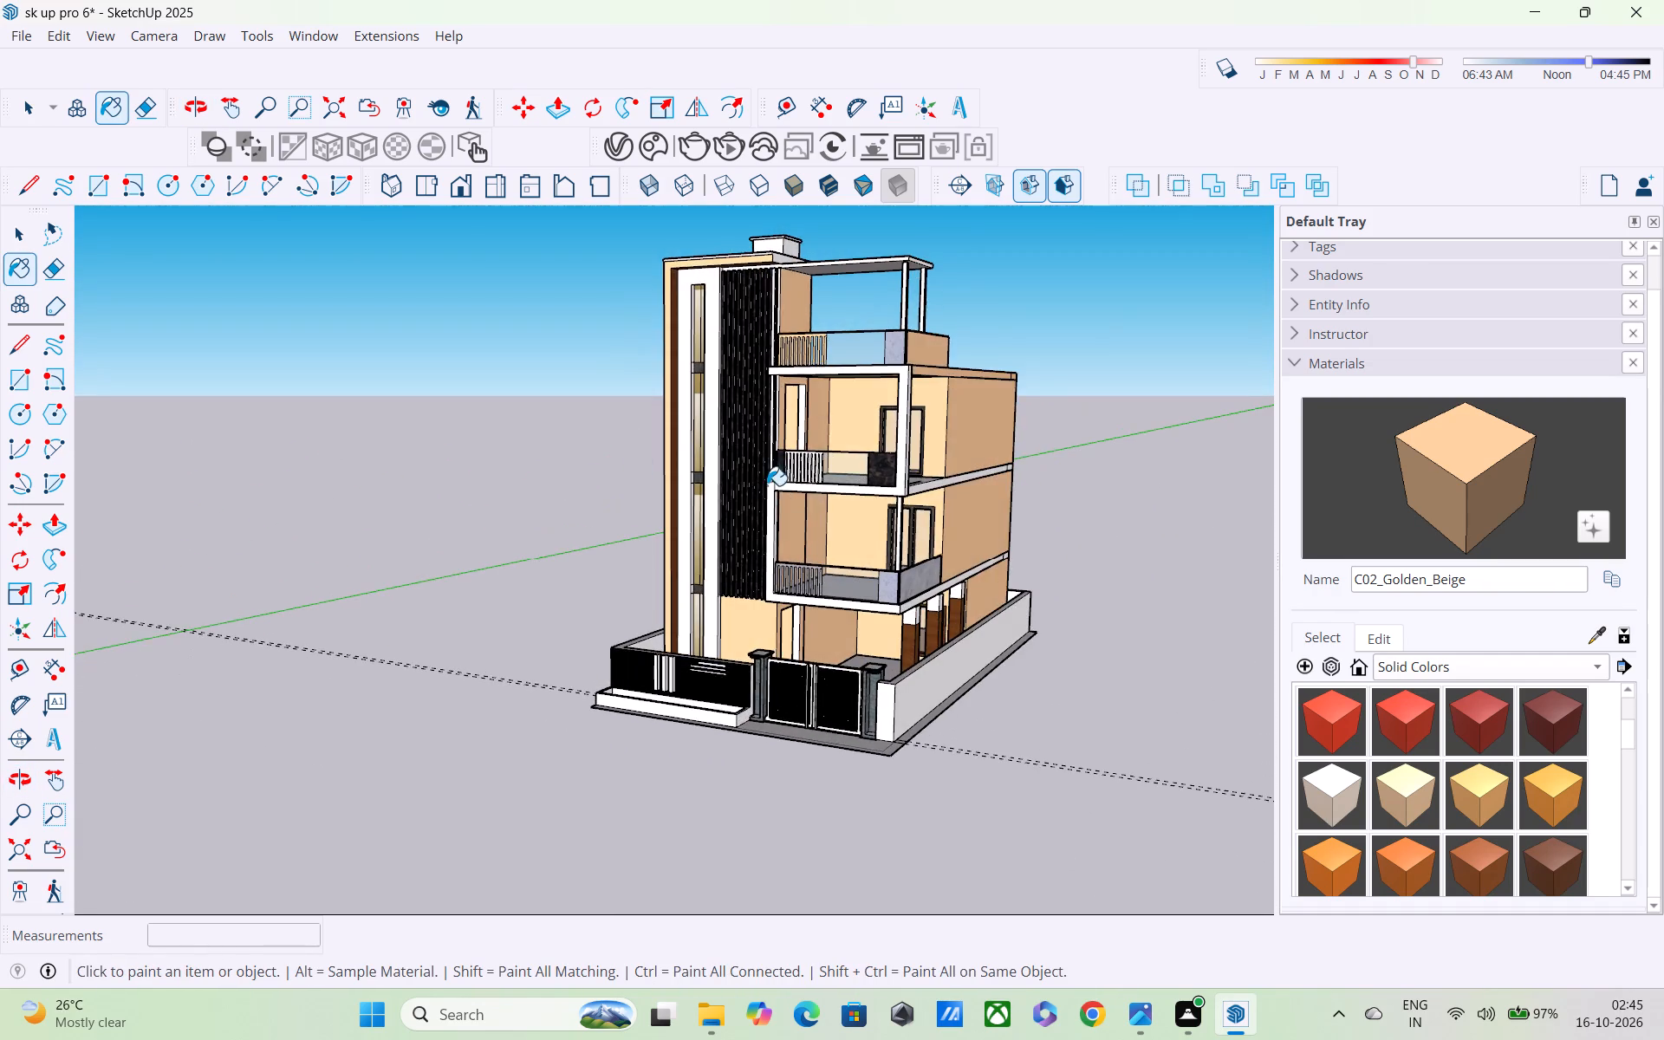
pyautogui.scroll(6, 767, 485)
pyautogui.scroll(-6, 760, 471)
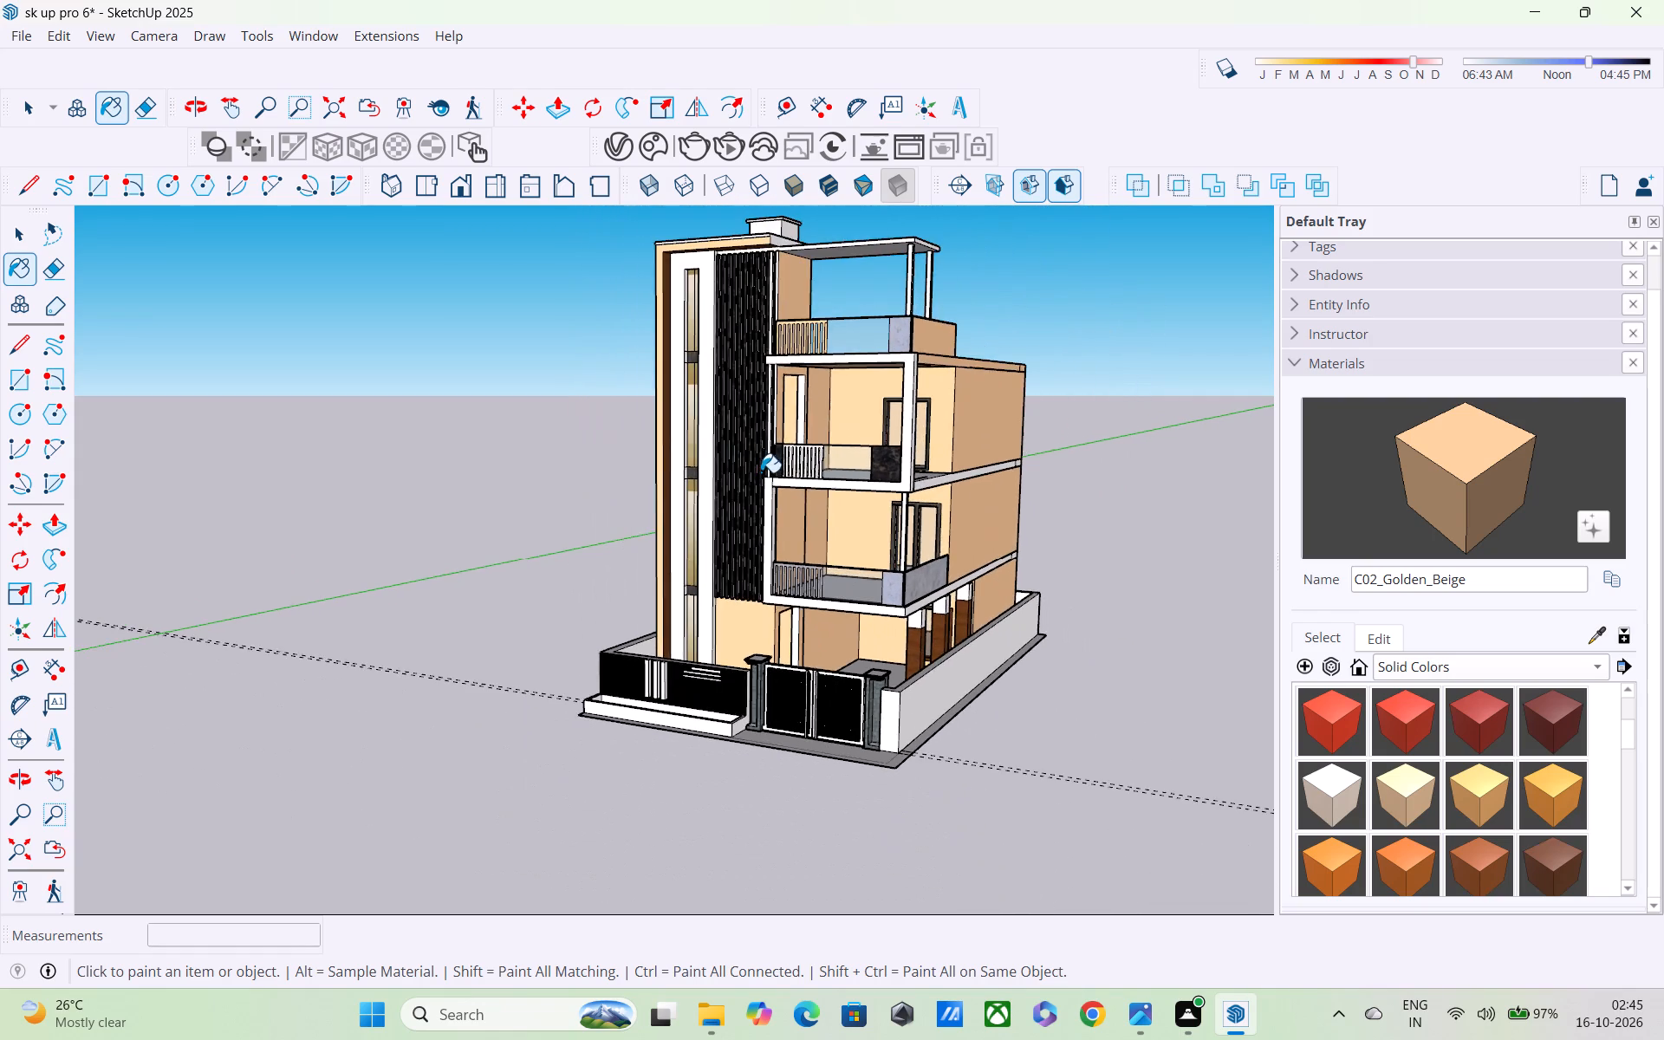
pyautogui.moveTo(762, 473); pyautogui.dragTo(808, 482, button='middle')
pyautogui.scroll(3, 784, 496)
pyautogui.moveTo(758, 529); pyautogui.dragTo(950, 471, button='middle')
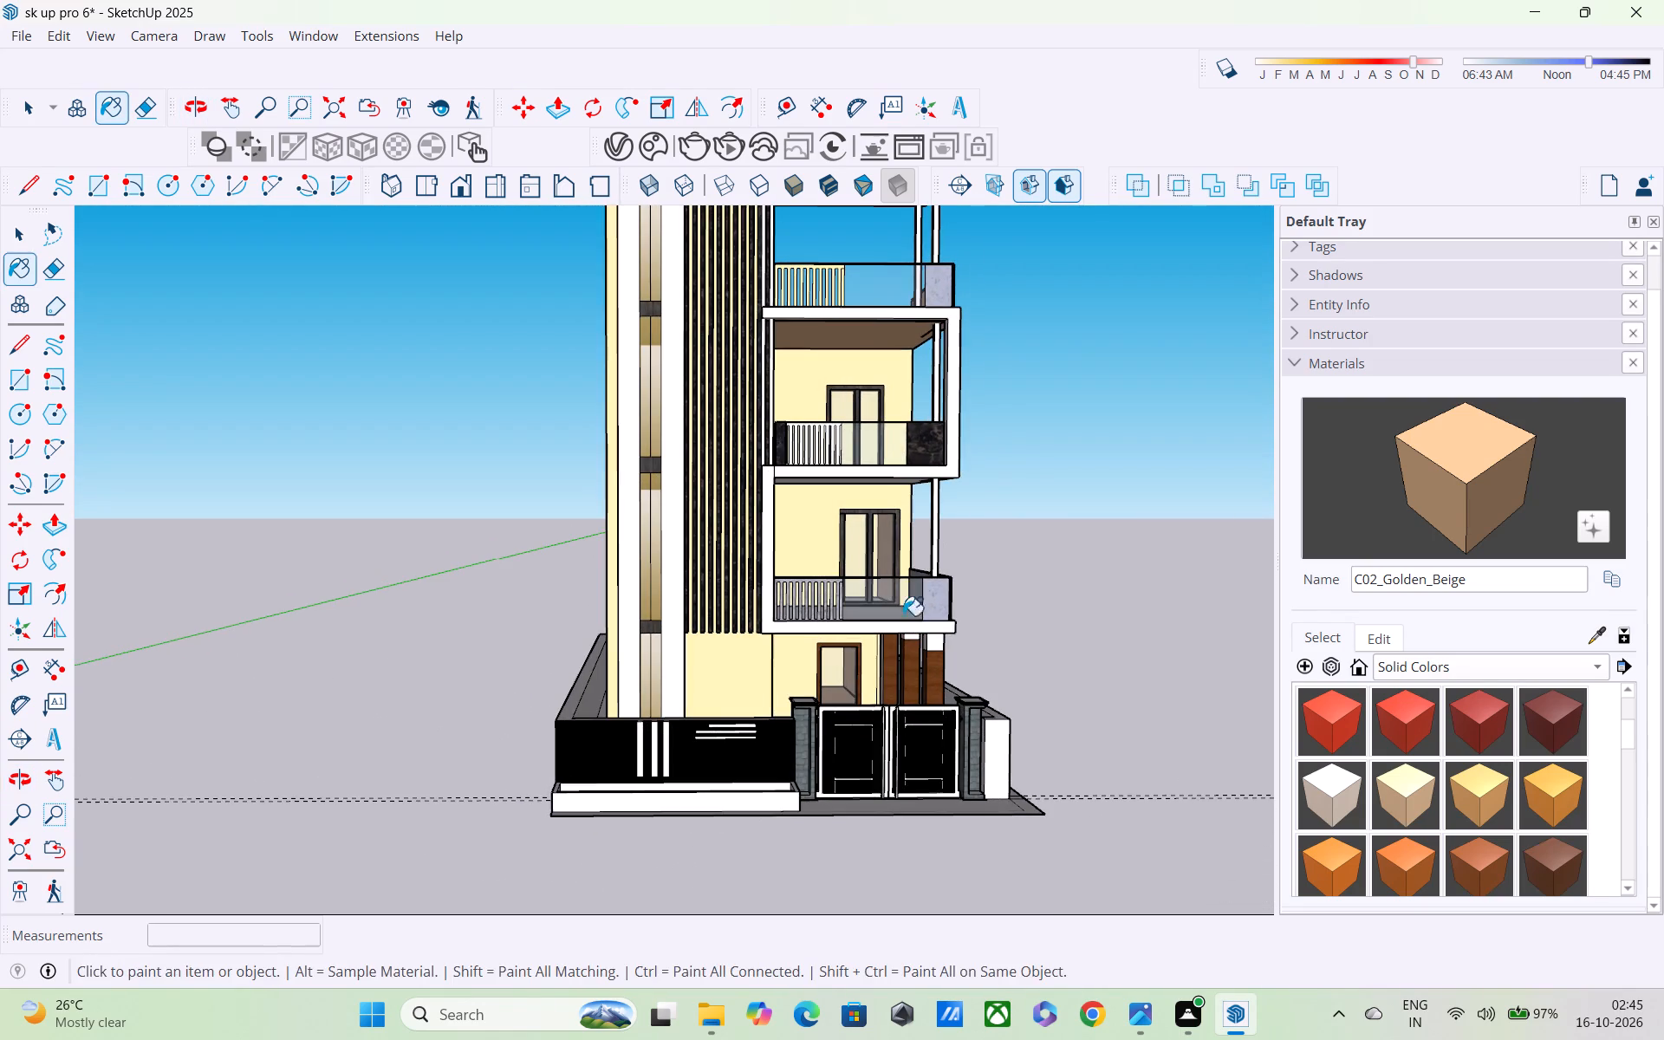
pyautogui.moveTo(901, 643); pyautogui.dragTo(718, 669, button='middle')
pyautogui.scroll(3, 710, 667)
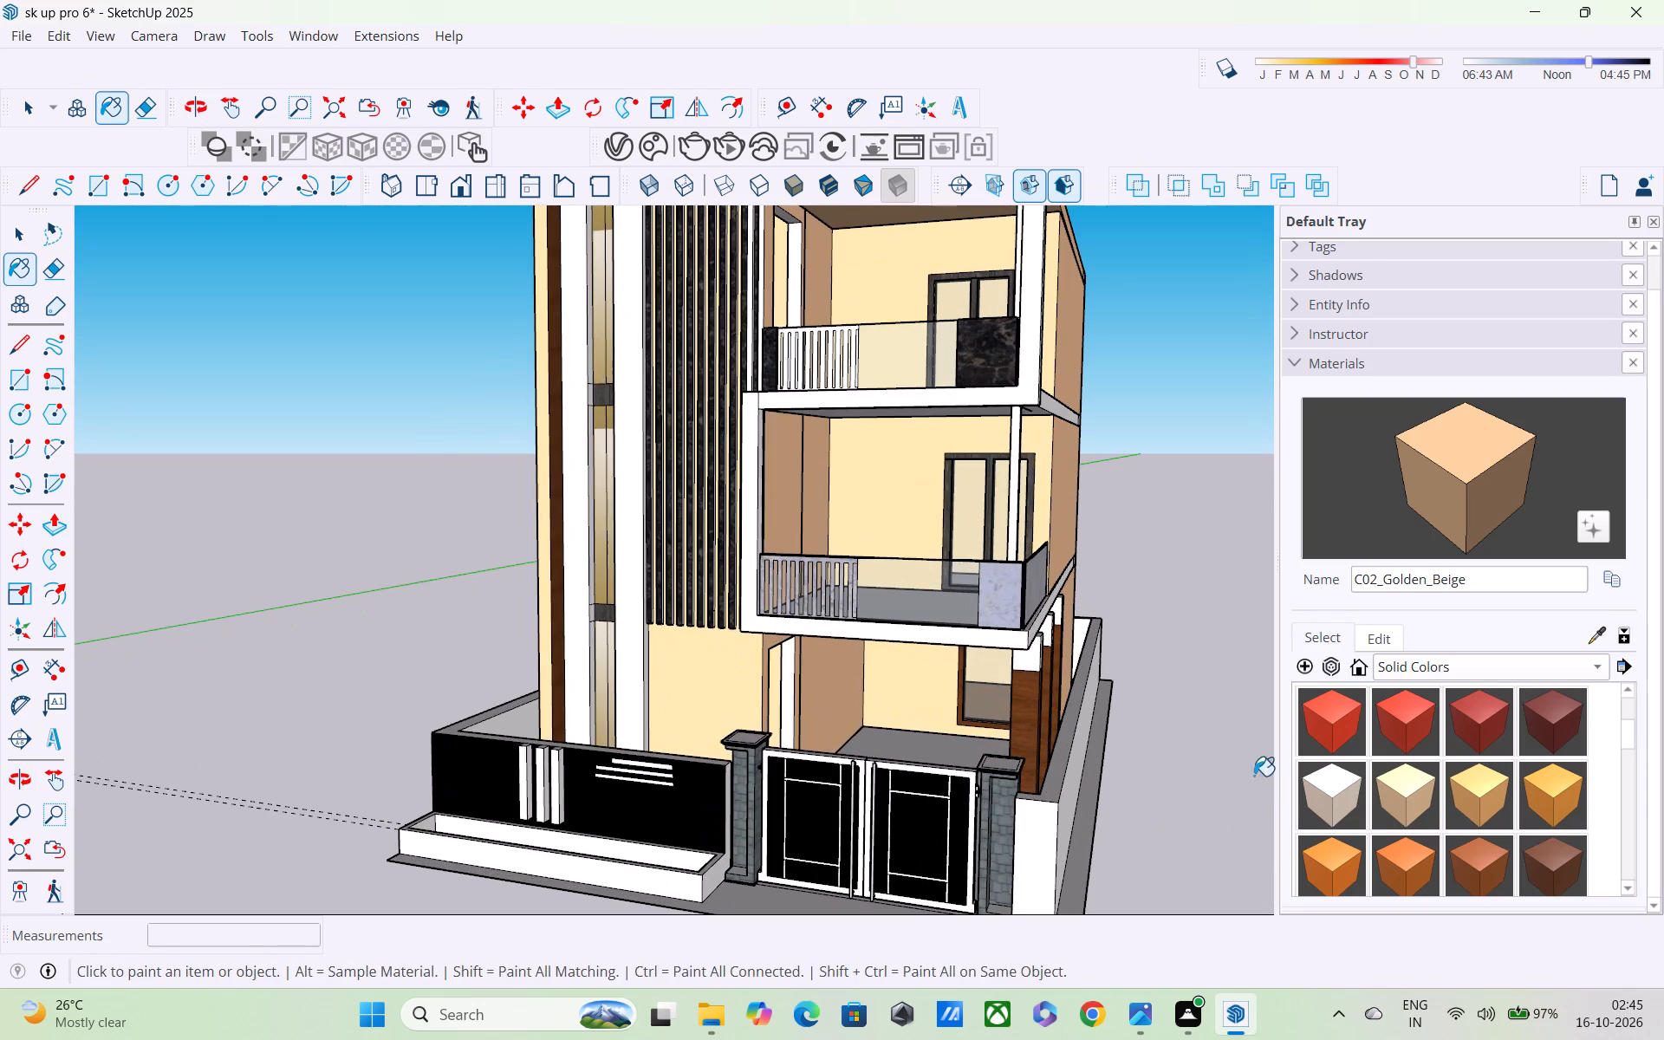
# Undo the last C02_Golden_Beige paint on the front tower's outer frame.
pyautogui.scroll(-8, 1248, 775)
pyautogui.moveTo(952, 712); pyautogui.dragTo(1034, 706, button='middle')
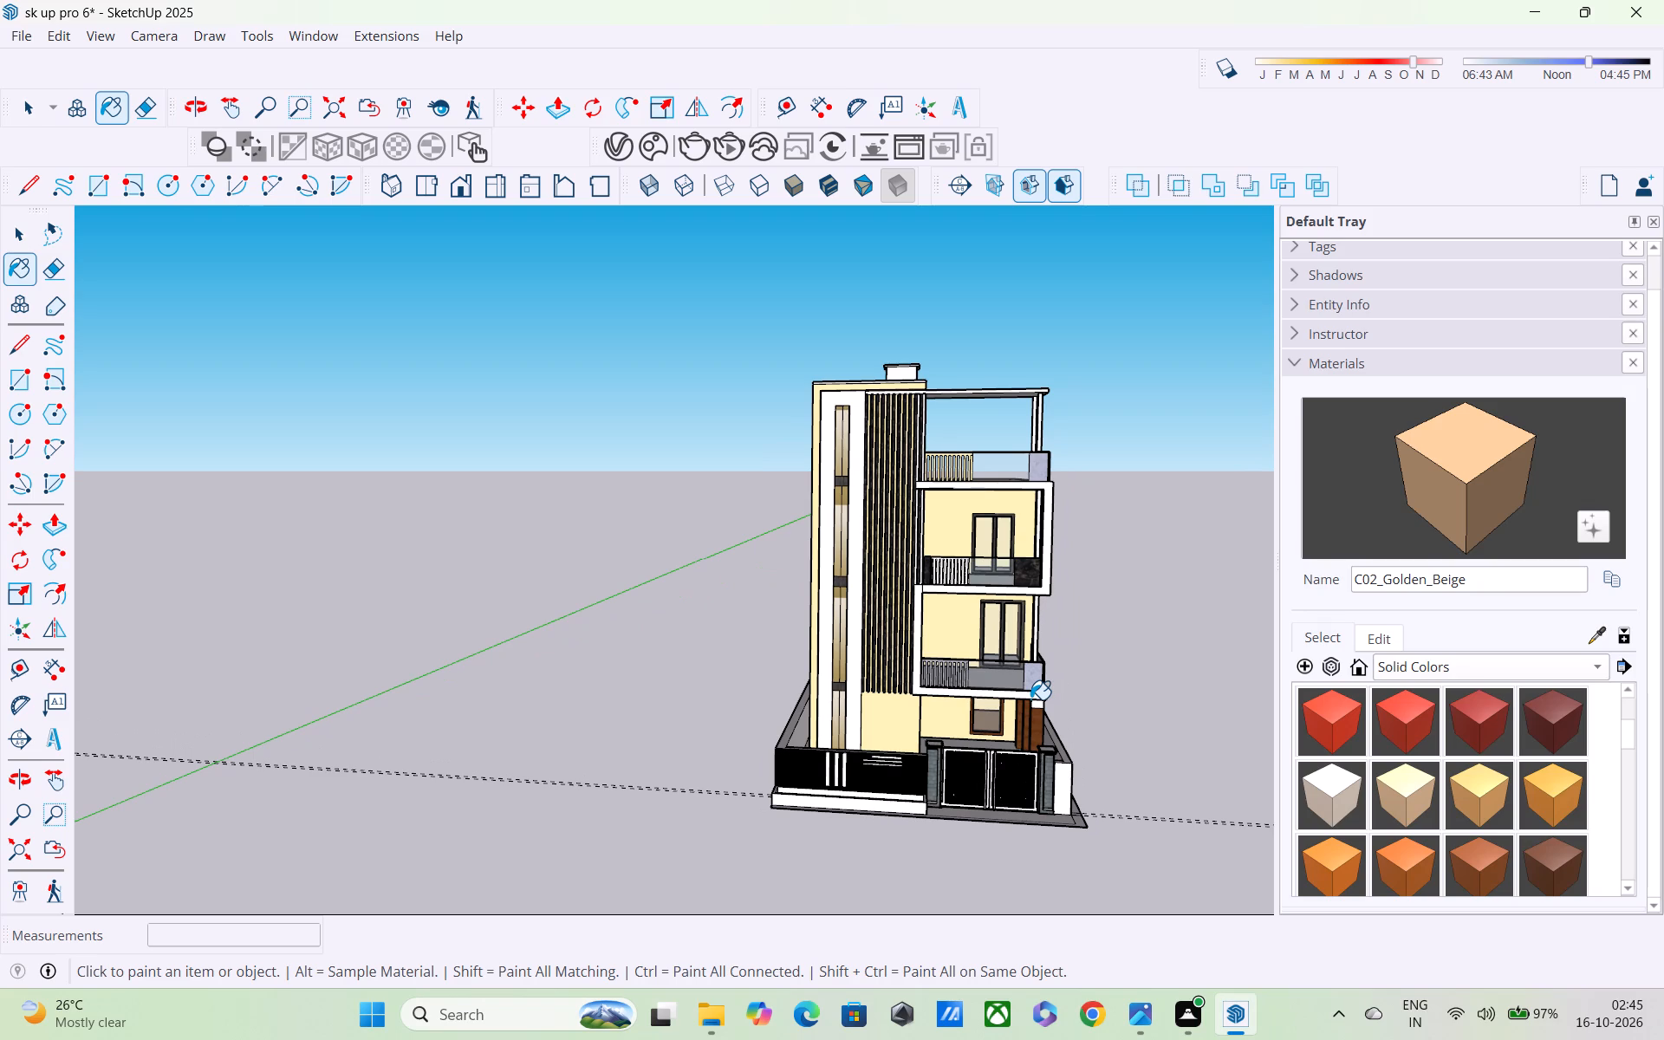
pyautogui.scroll(3, 1028, 725)
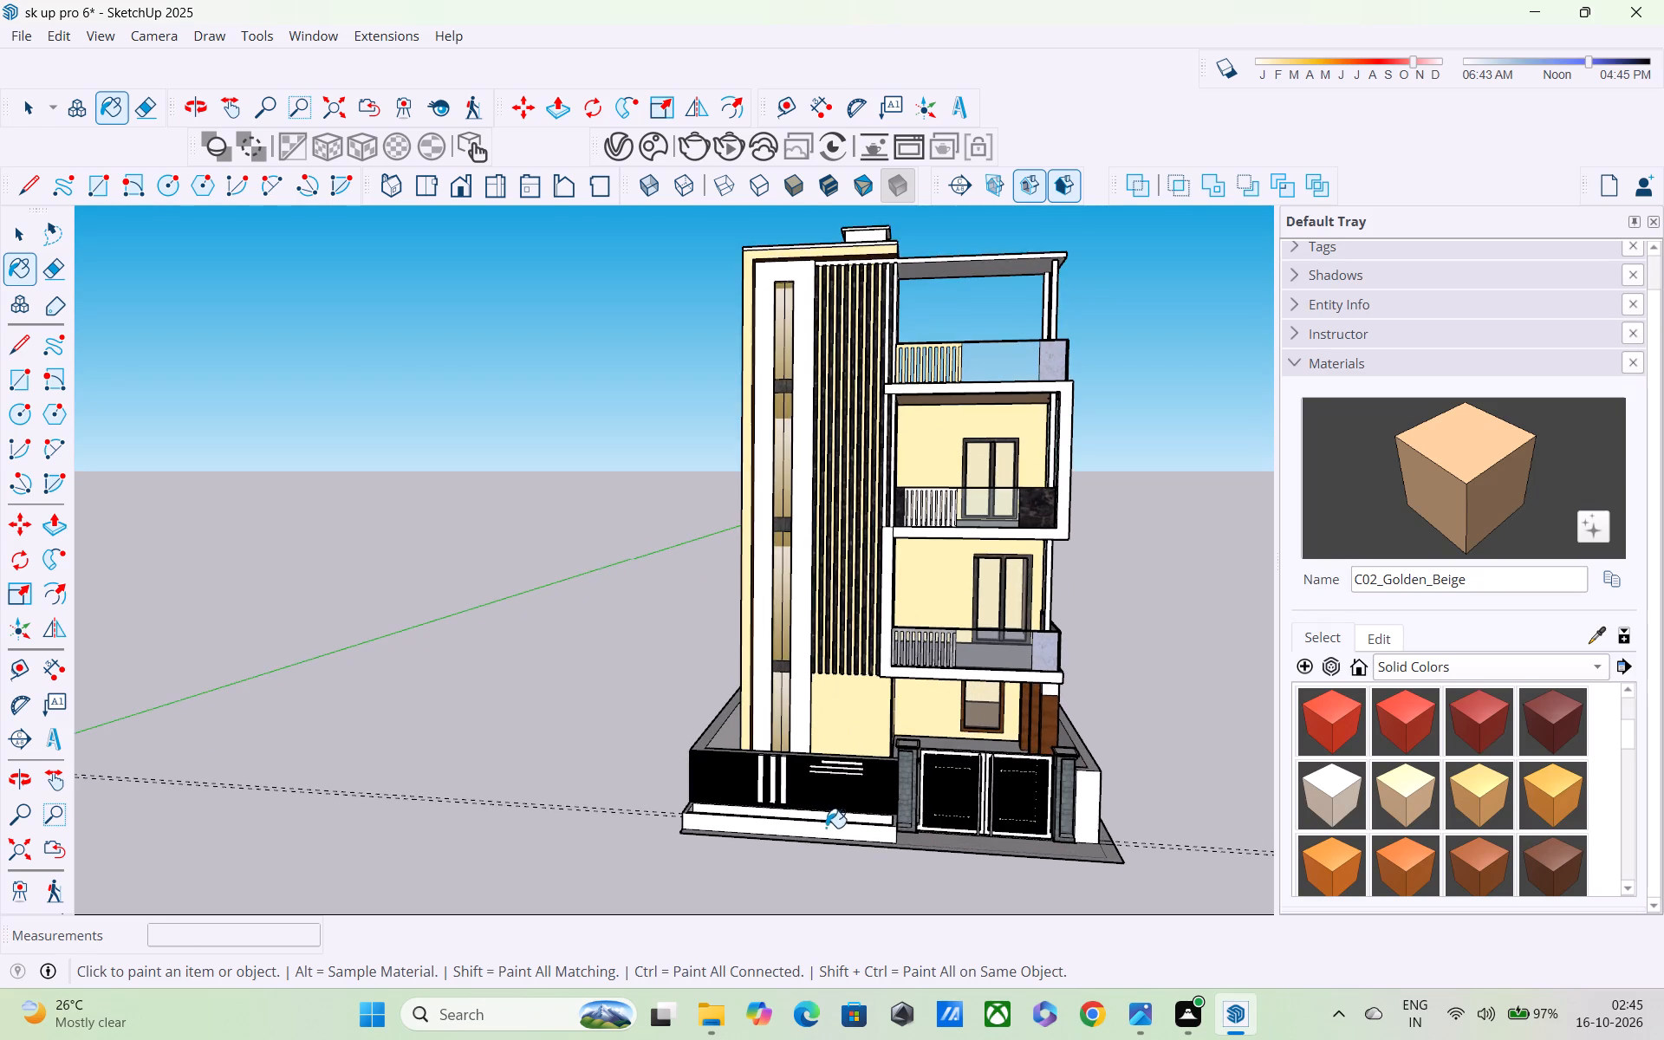
pyautogui.scroll(3, 826, 828)
pyautogui.scroll(4, 918, 803)
pyautogui.moveTo(914, 787); pyautogui.dragTo(903, 690, button='middle')
pyautogui.scroll(3, 901, 687)
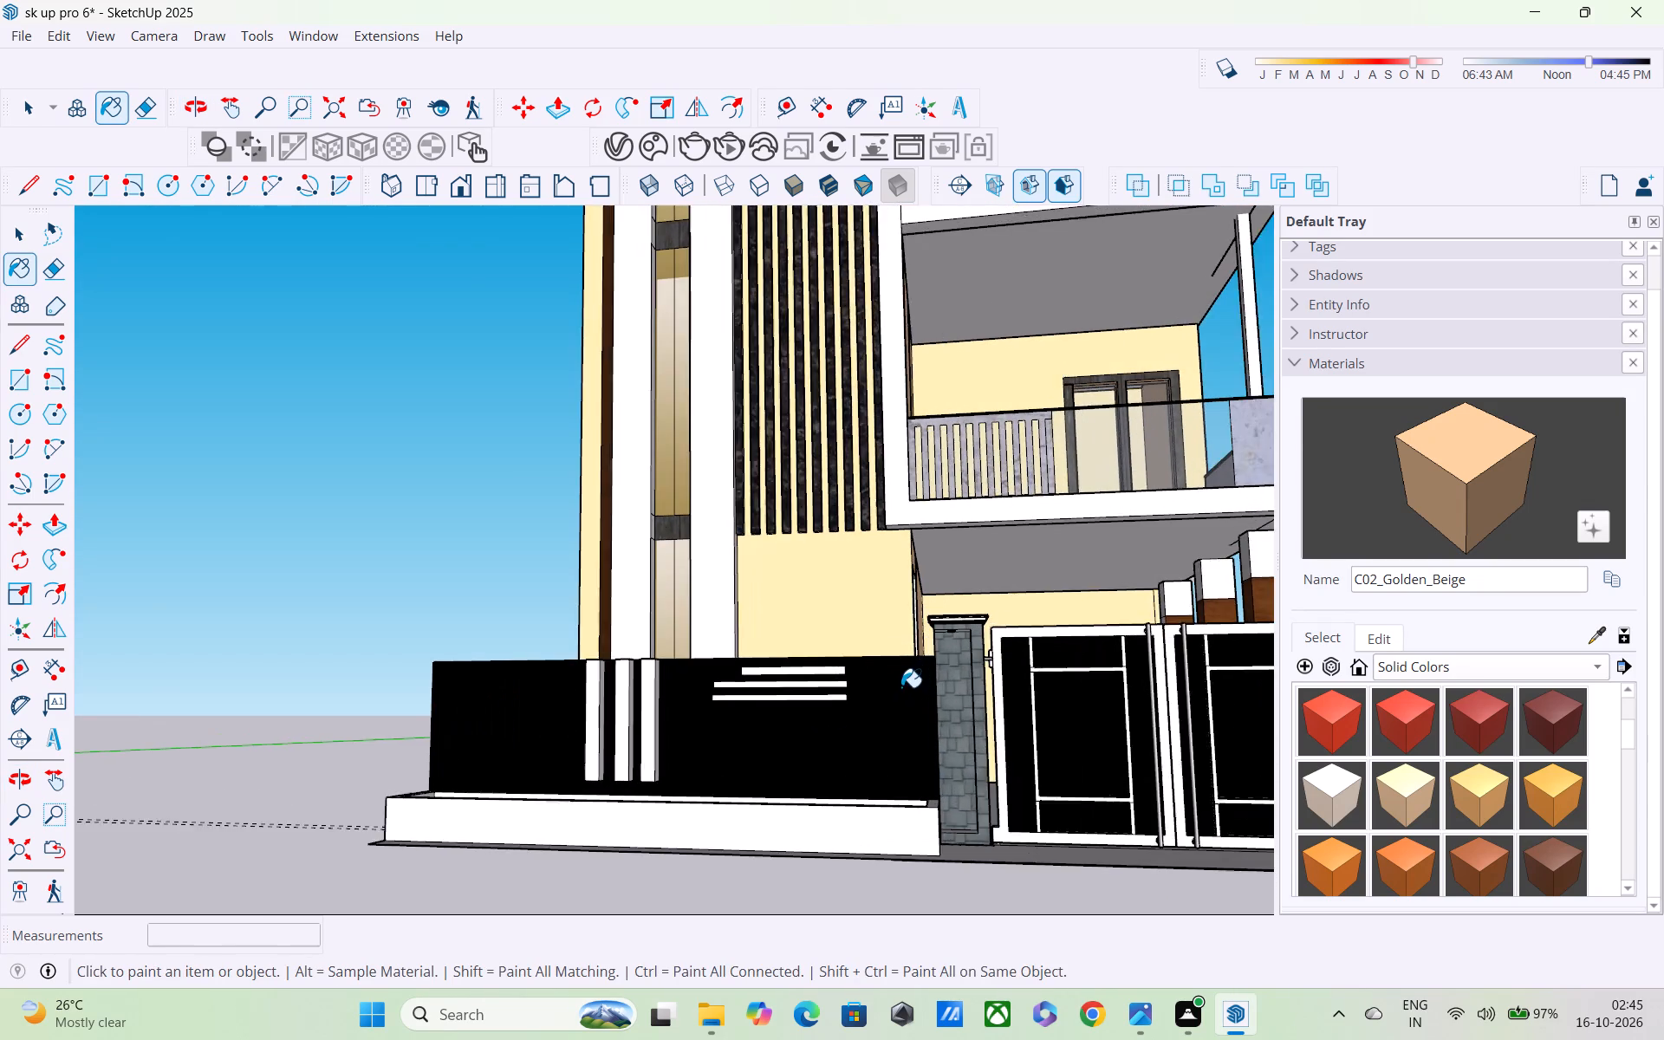
pyautogui.hotkey('ctrl', 'z')
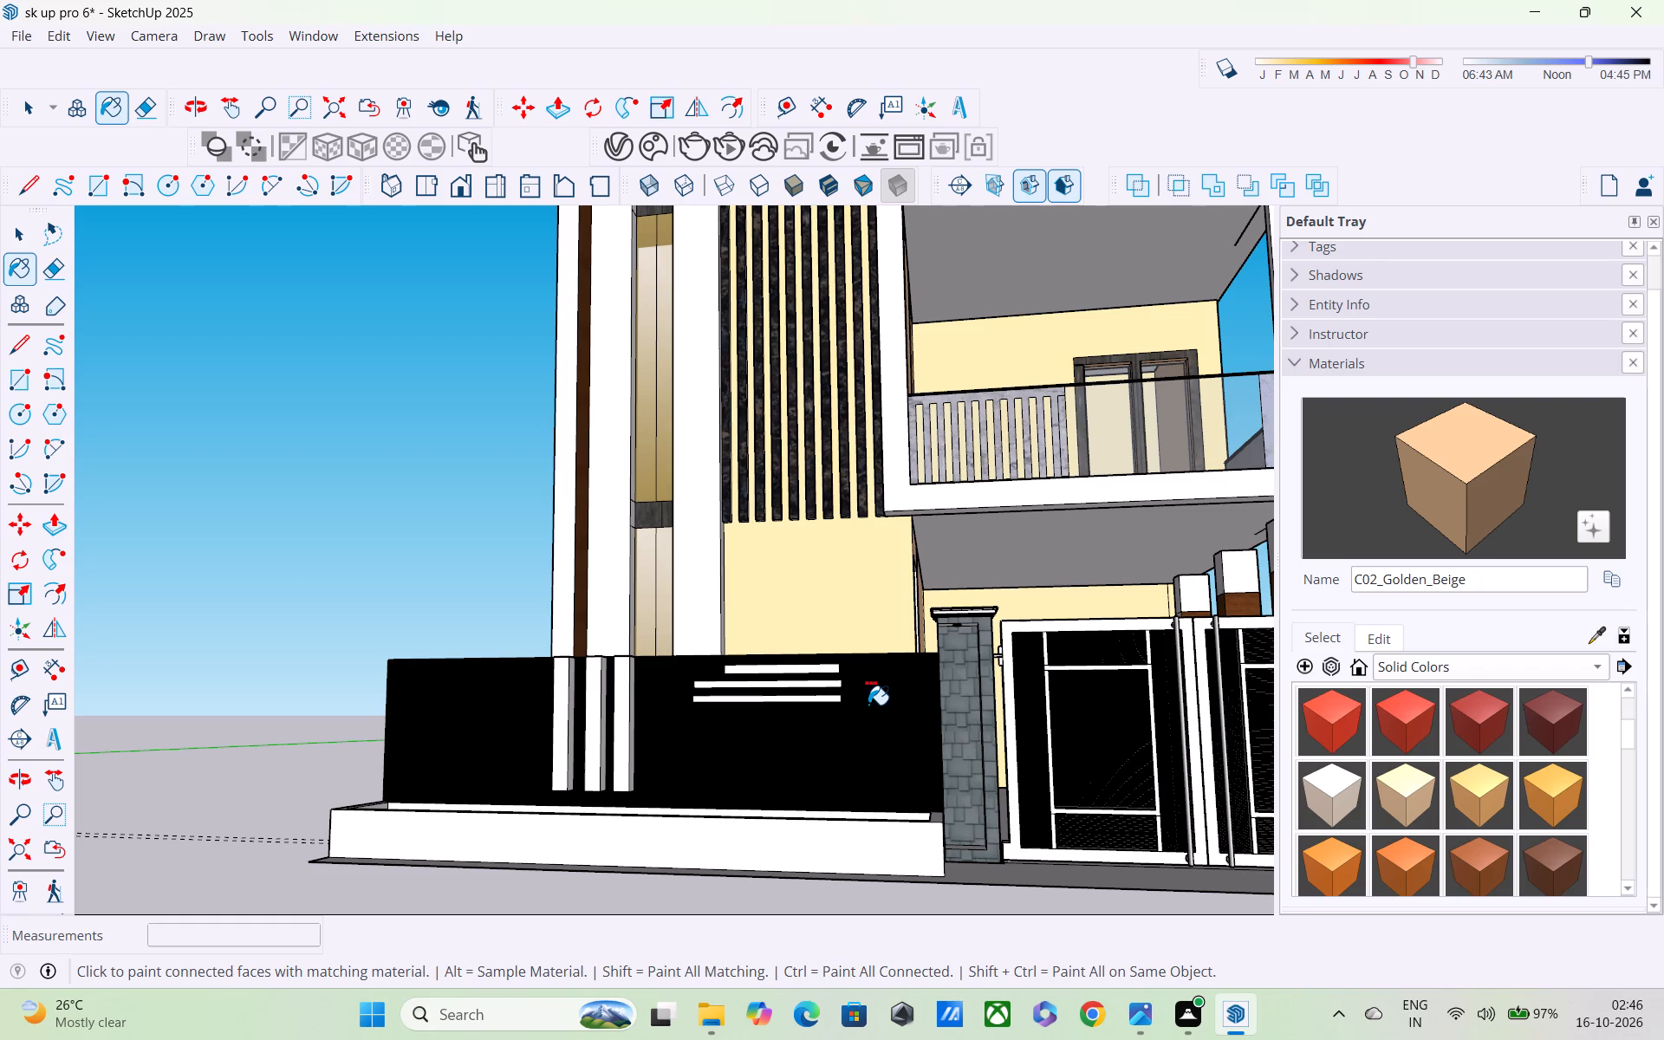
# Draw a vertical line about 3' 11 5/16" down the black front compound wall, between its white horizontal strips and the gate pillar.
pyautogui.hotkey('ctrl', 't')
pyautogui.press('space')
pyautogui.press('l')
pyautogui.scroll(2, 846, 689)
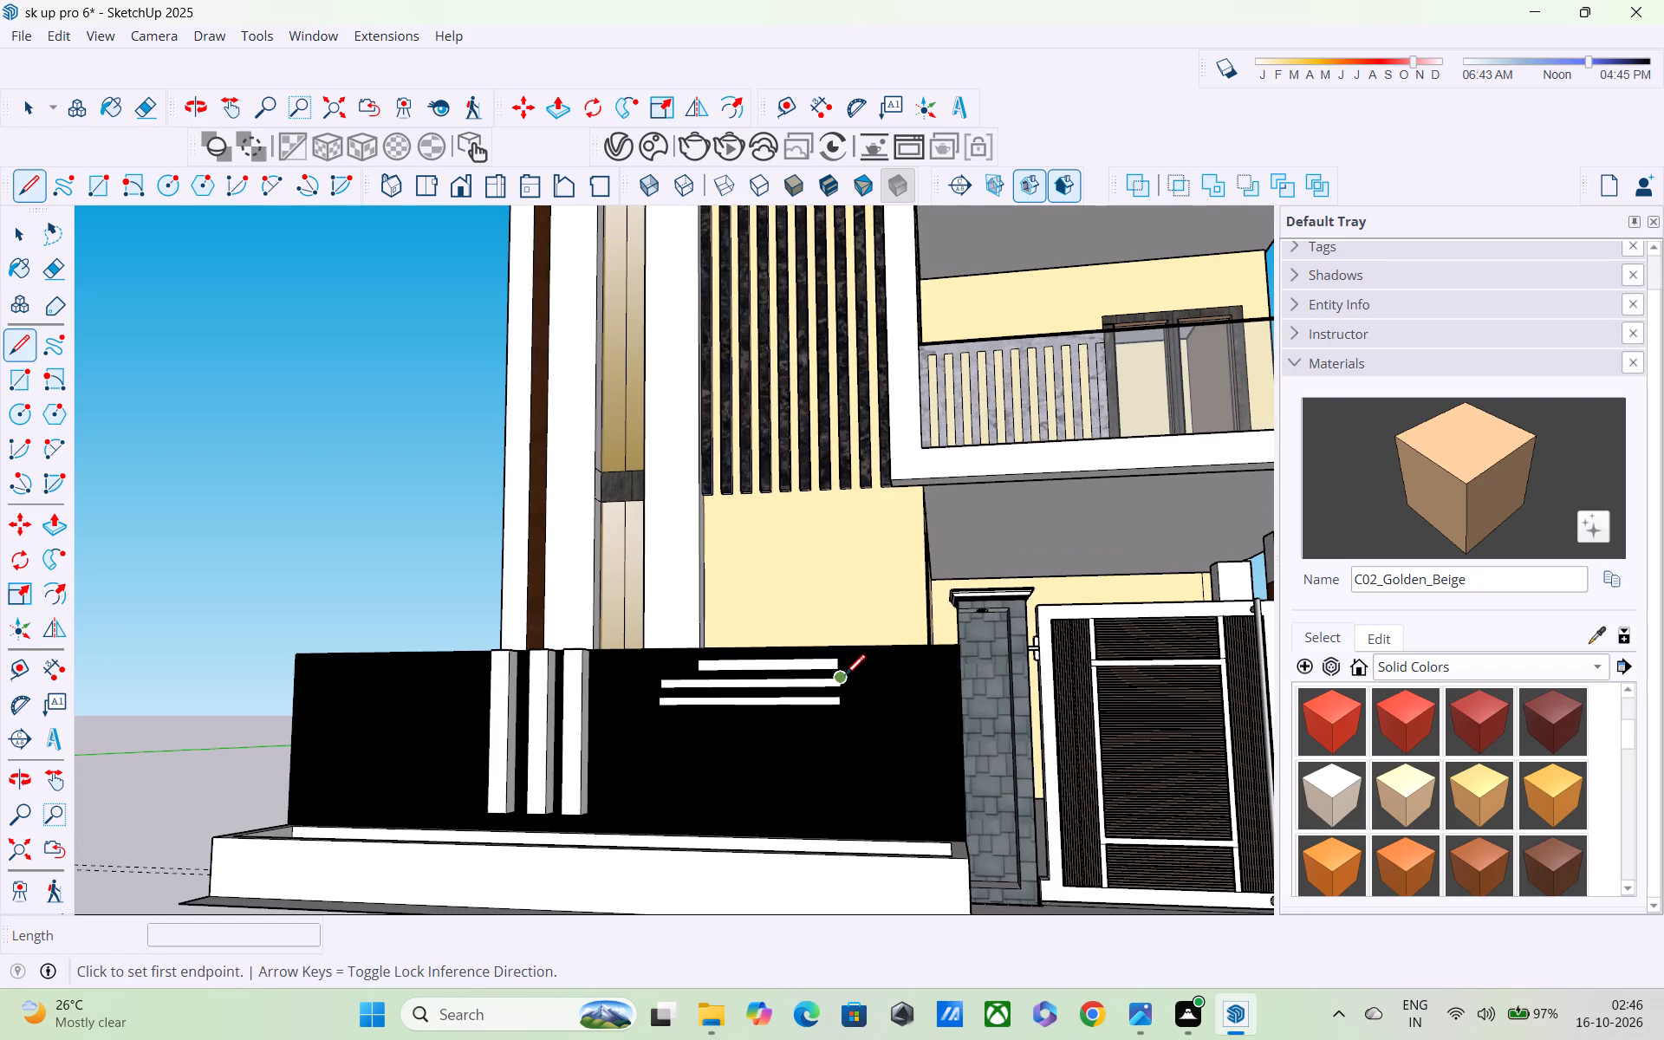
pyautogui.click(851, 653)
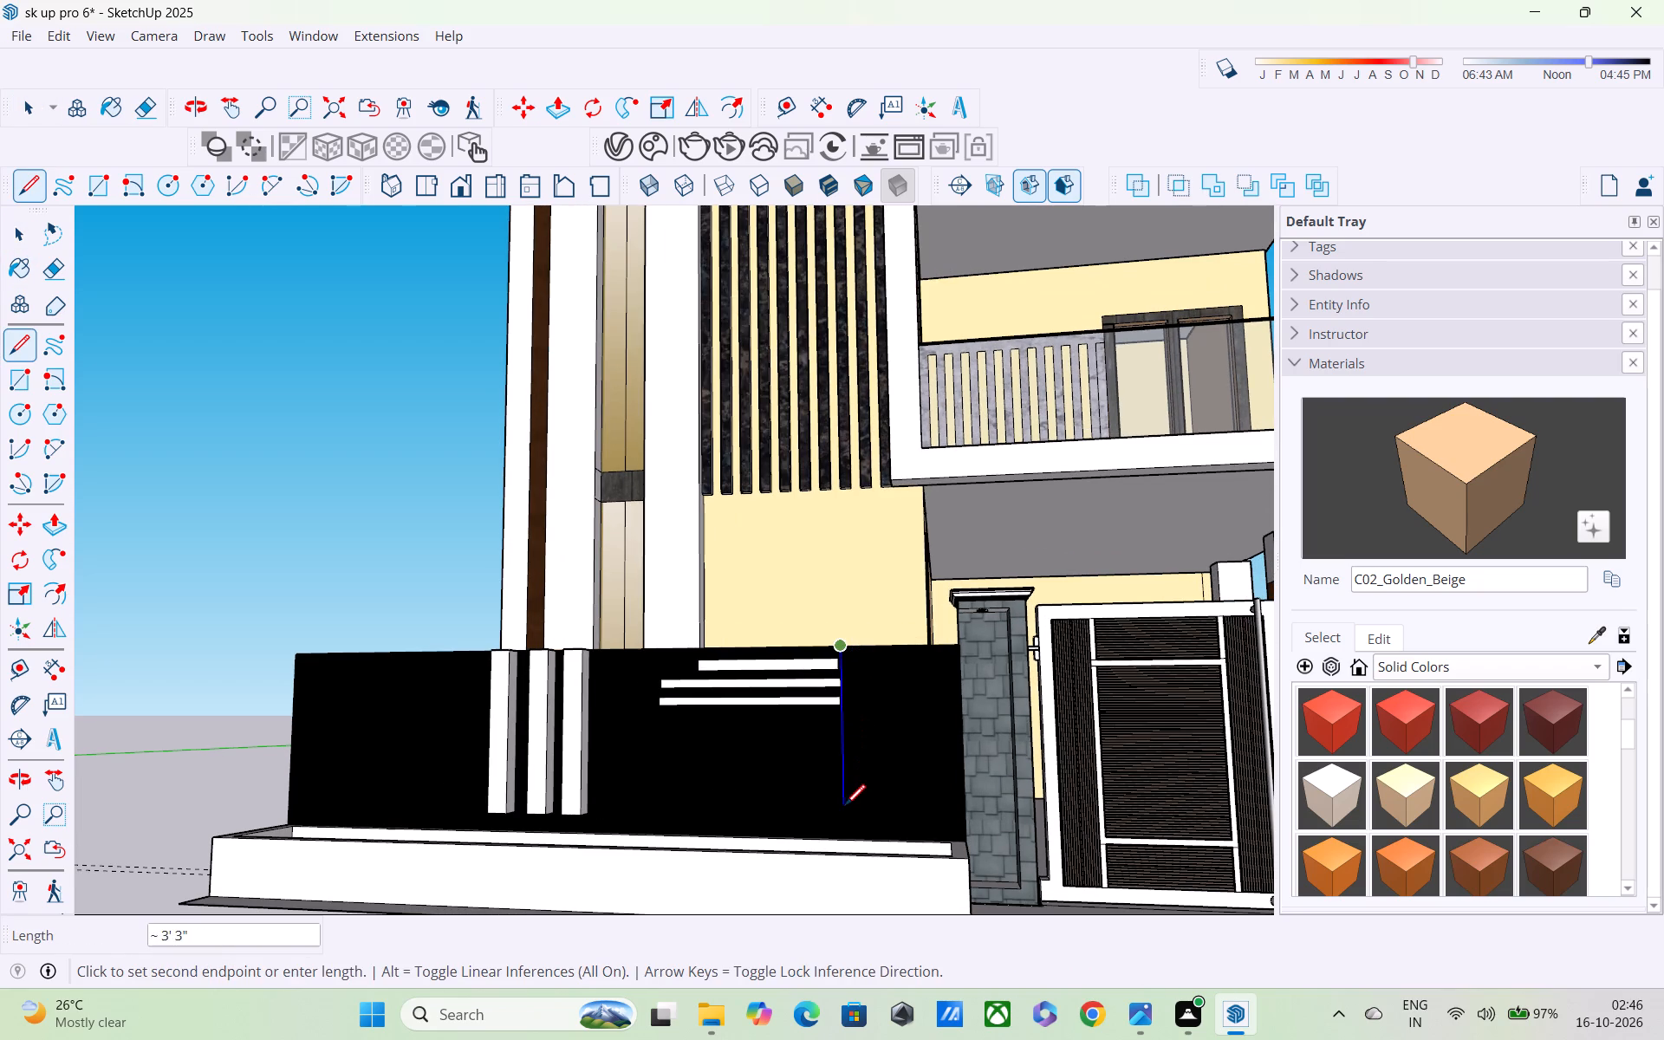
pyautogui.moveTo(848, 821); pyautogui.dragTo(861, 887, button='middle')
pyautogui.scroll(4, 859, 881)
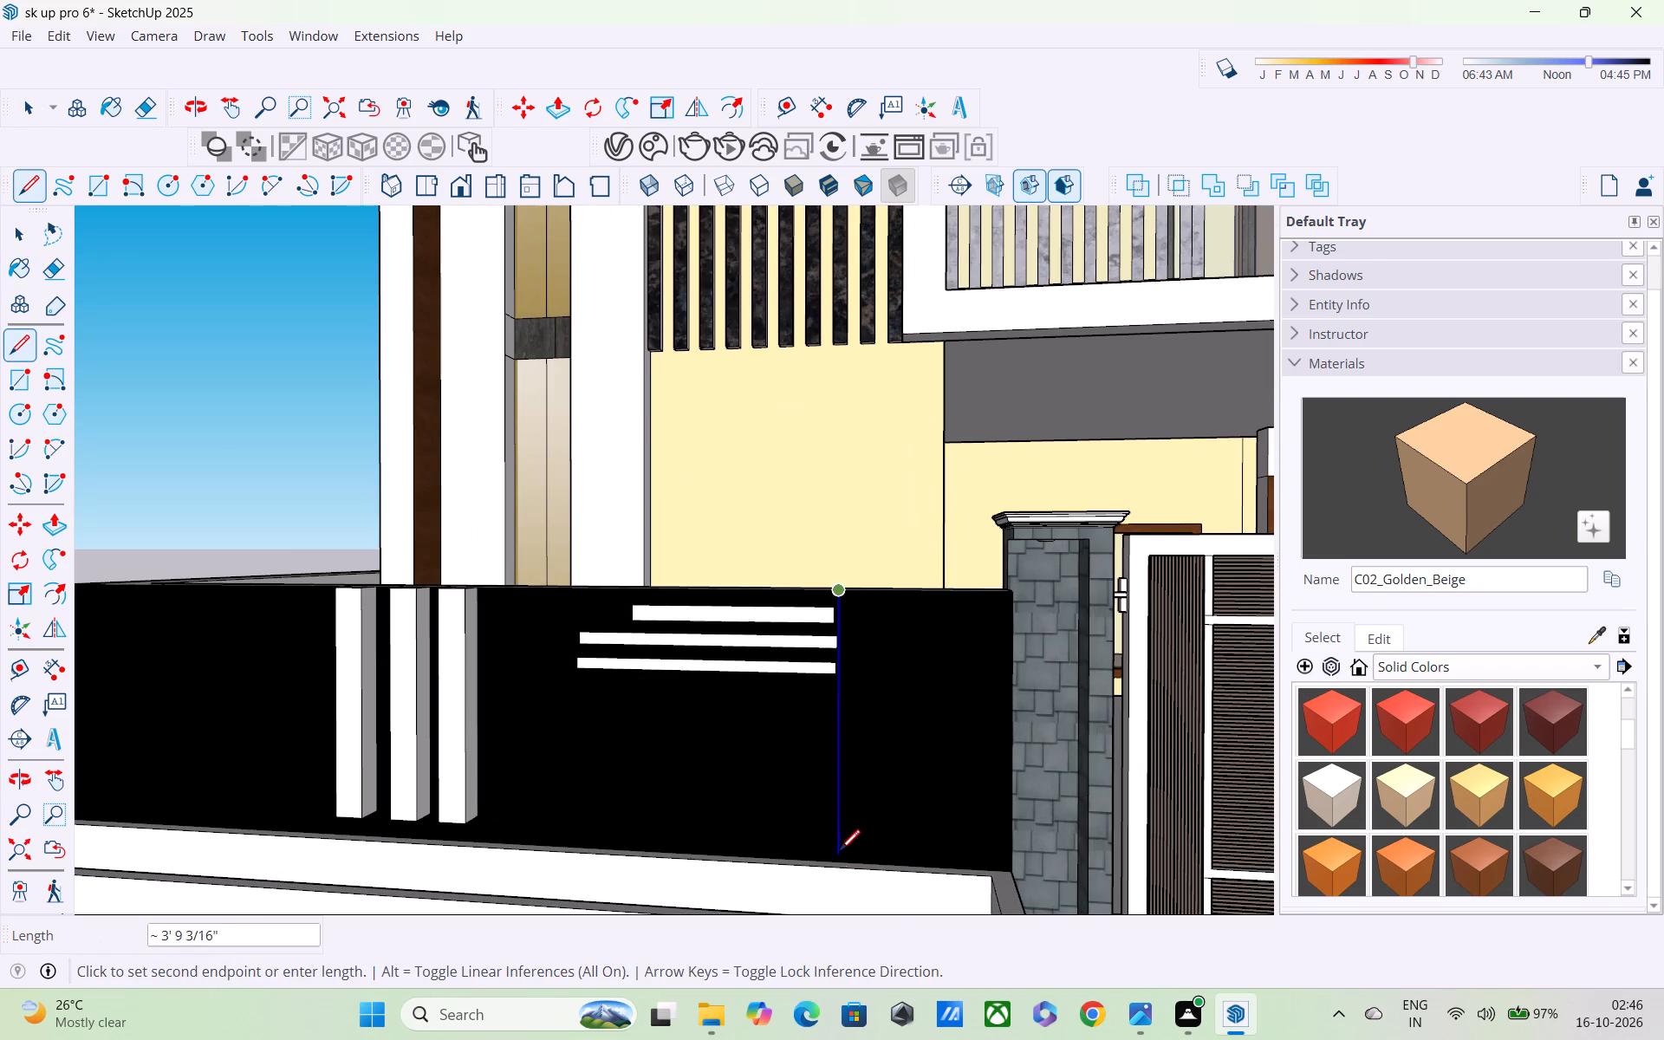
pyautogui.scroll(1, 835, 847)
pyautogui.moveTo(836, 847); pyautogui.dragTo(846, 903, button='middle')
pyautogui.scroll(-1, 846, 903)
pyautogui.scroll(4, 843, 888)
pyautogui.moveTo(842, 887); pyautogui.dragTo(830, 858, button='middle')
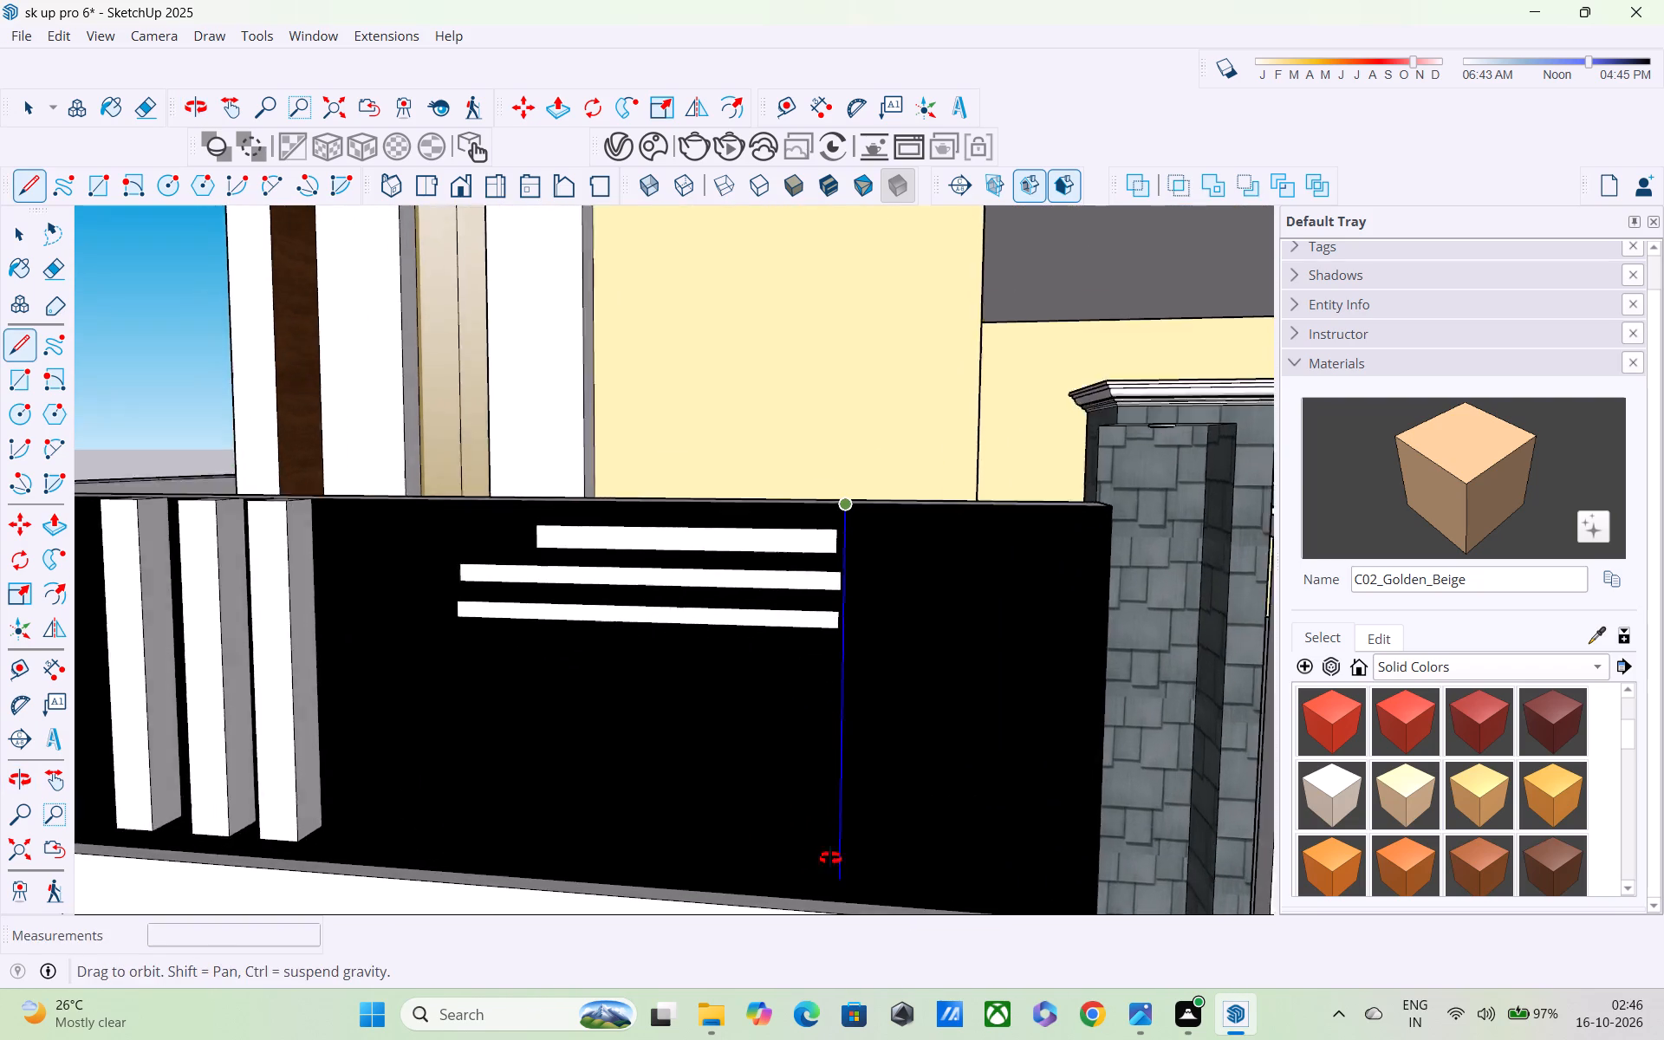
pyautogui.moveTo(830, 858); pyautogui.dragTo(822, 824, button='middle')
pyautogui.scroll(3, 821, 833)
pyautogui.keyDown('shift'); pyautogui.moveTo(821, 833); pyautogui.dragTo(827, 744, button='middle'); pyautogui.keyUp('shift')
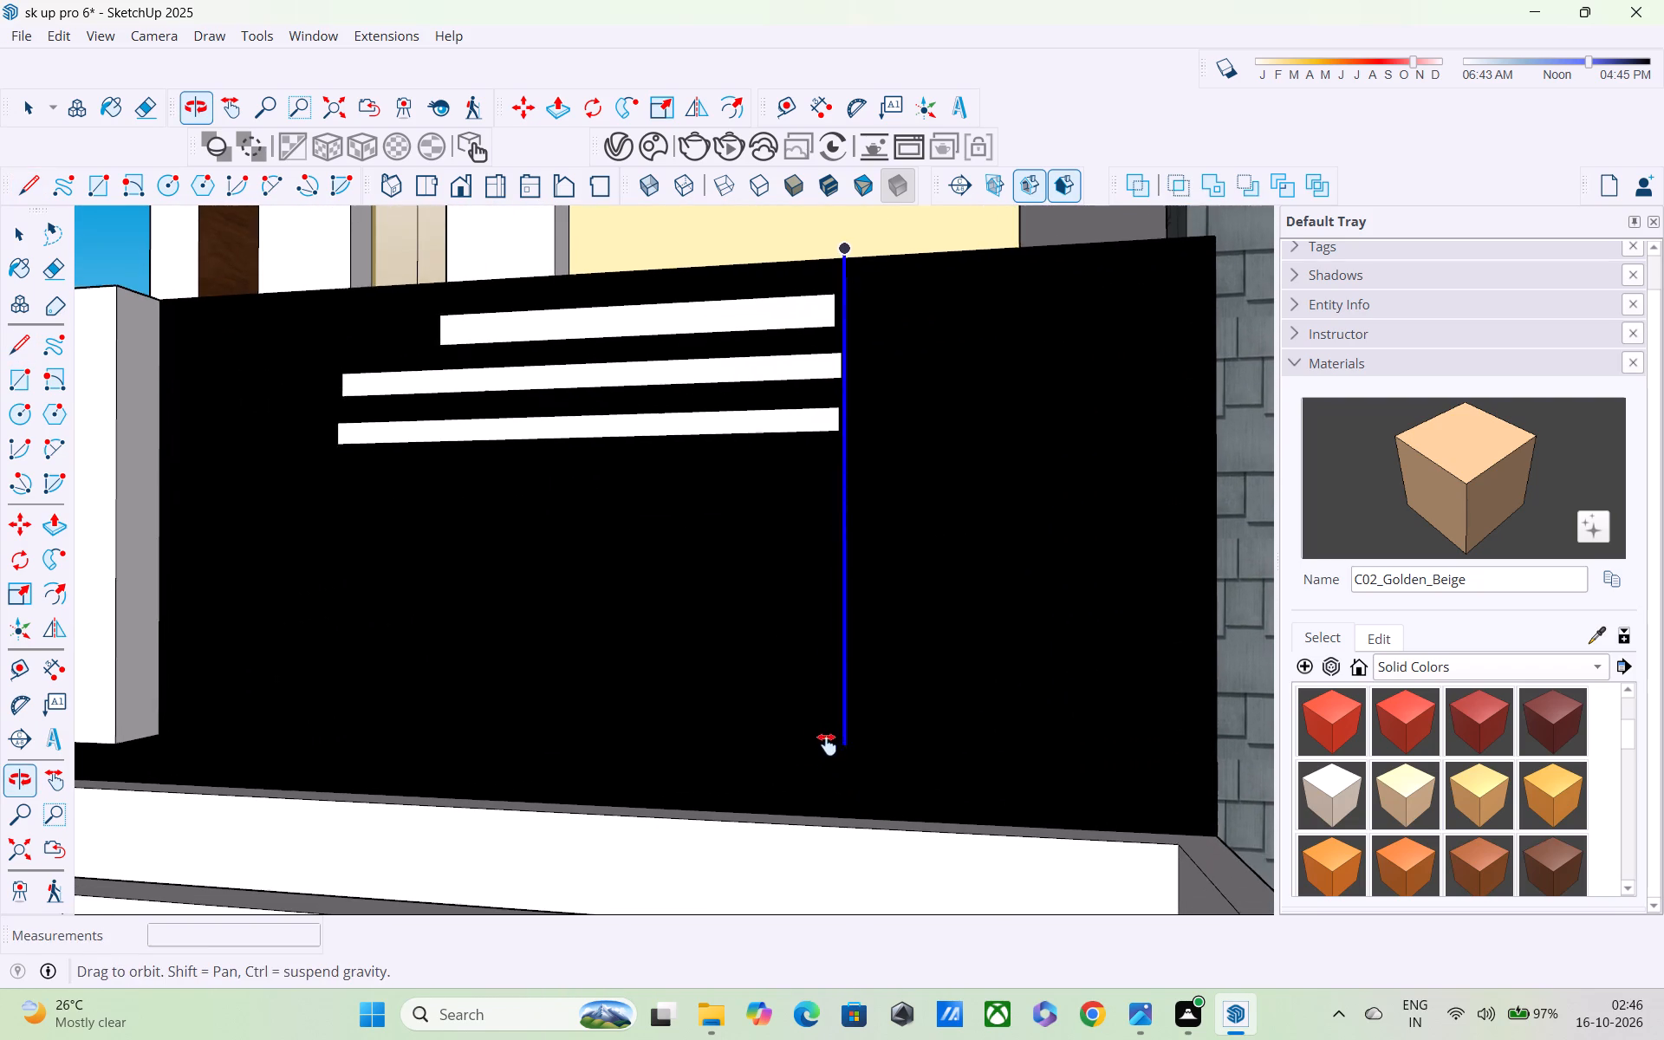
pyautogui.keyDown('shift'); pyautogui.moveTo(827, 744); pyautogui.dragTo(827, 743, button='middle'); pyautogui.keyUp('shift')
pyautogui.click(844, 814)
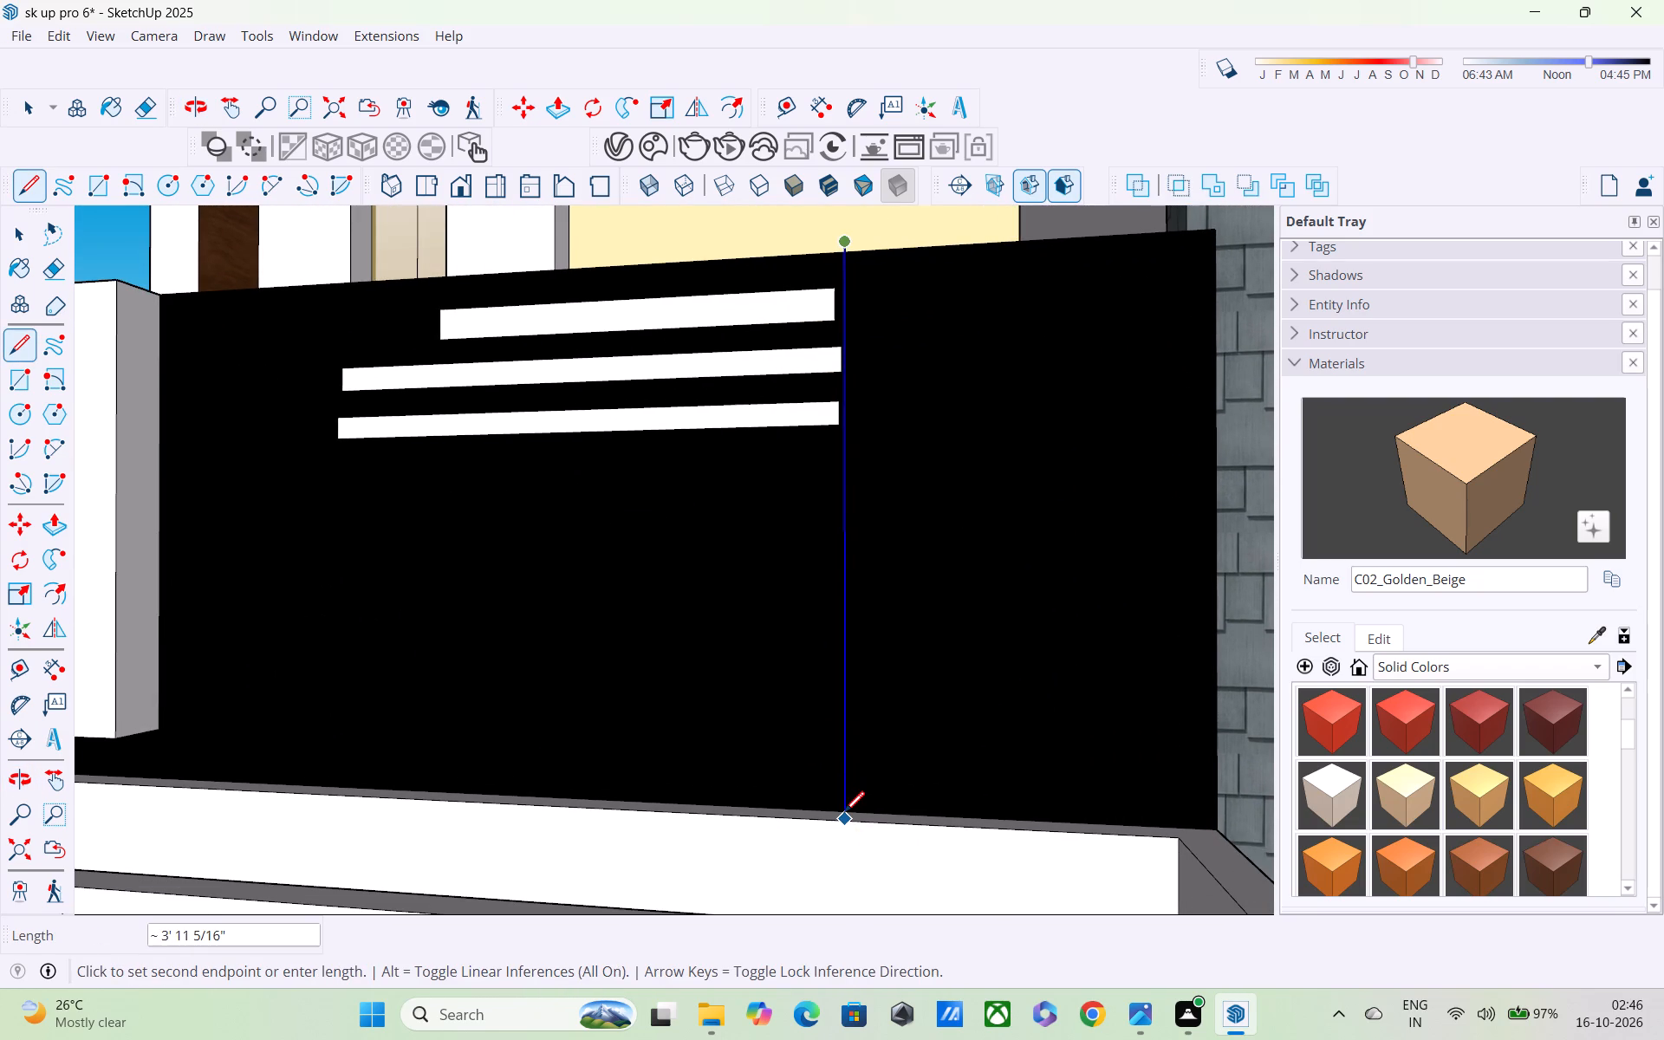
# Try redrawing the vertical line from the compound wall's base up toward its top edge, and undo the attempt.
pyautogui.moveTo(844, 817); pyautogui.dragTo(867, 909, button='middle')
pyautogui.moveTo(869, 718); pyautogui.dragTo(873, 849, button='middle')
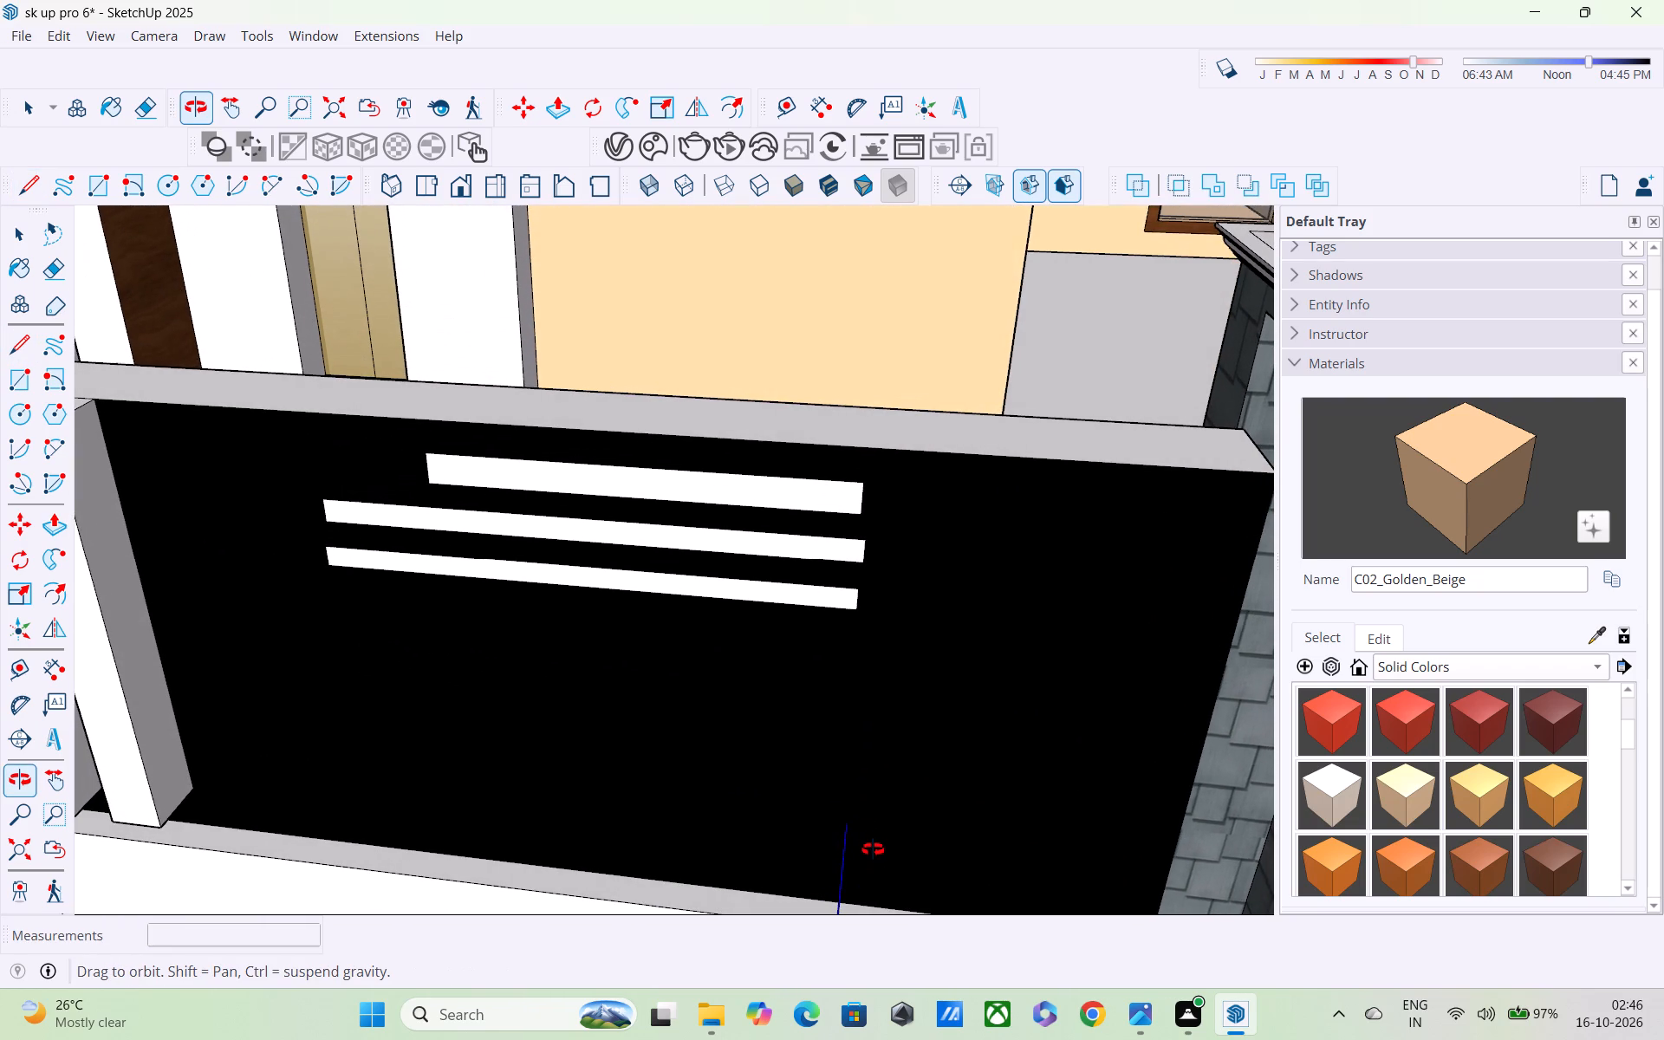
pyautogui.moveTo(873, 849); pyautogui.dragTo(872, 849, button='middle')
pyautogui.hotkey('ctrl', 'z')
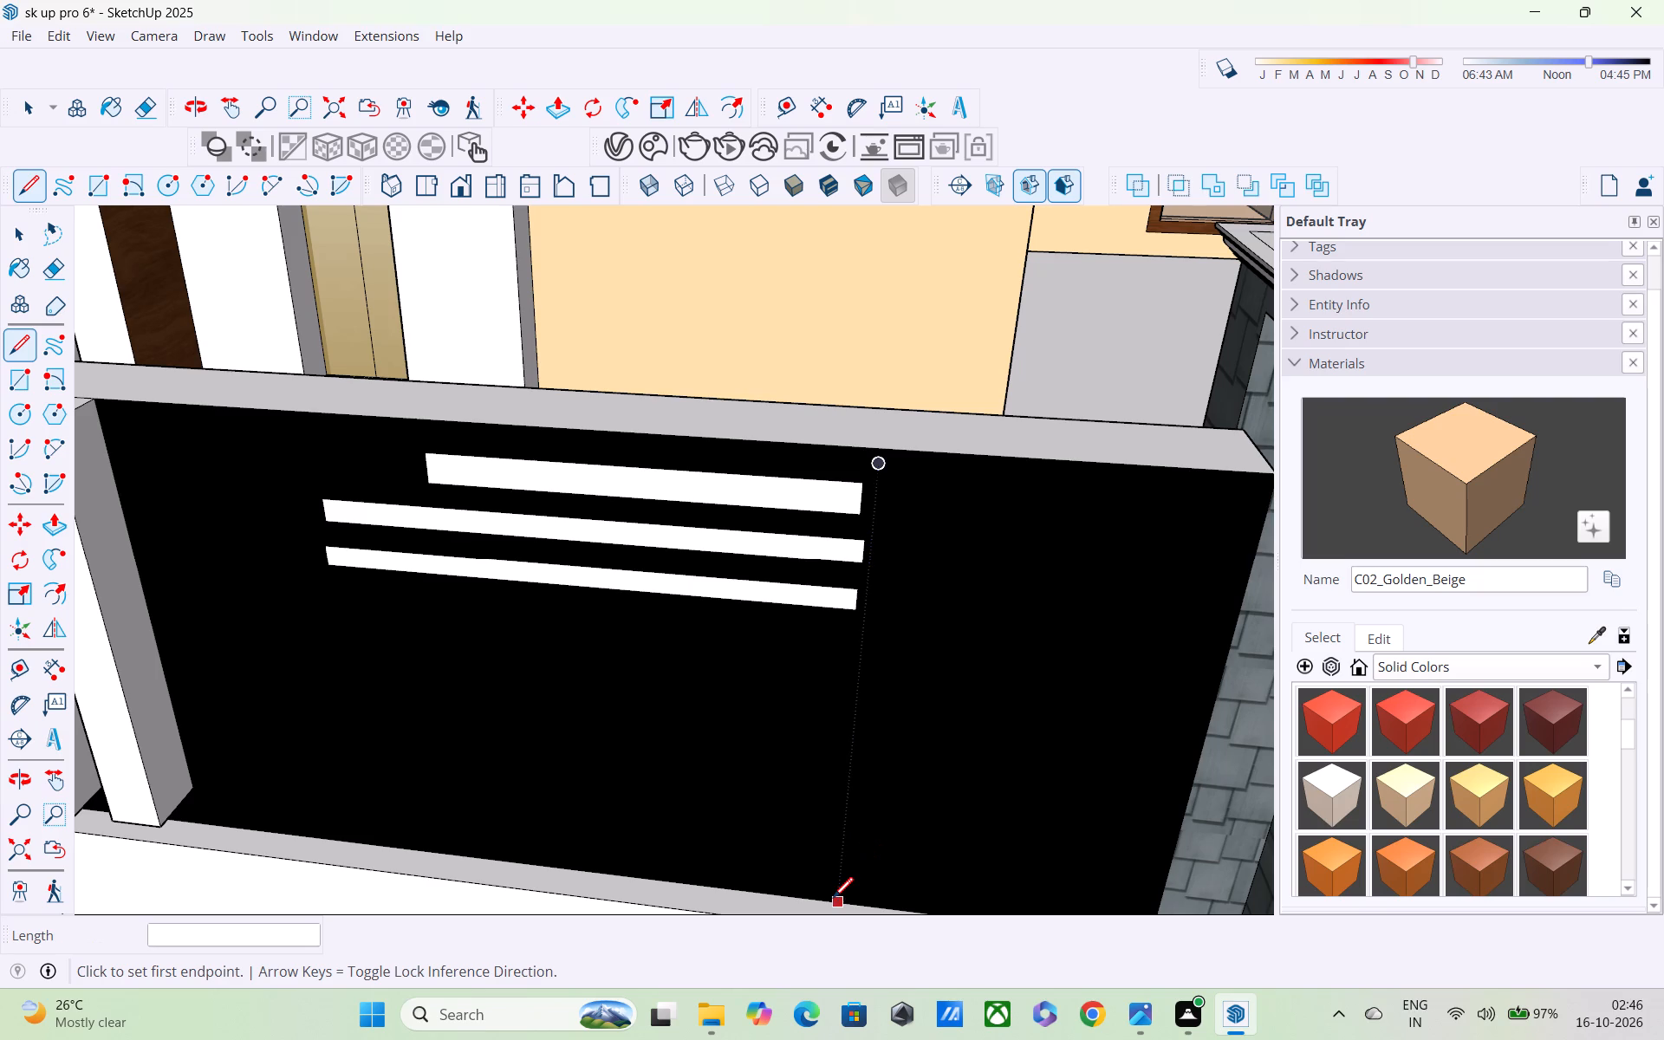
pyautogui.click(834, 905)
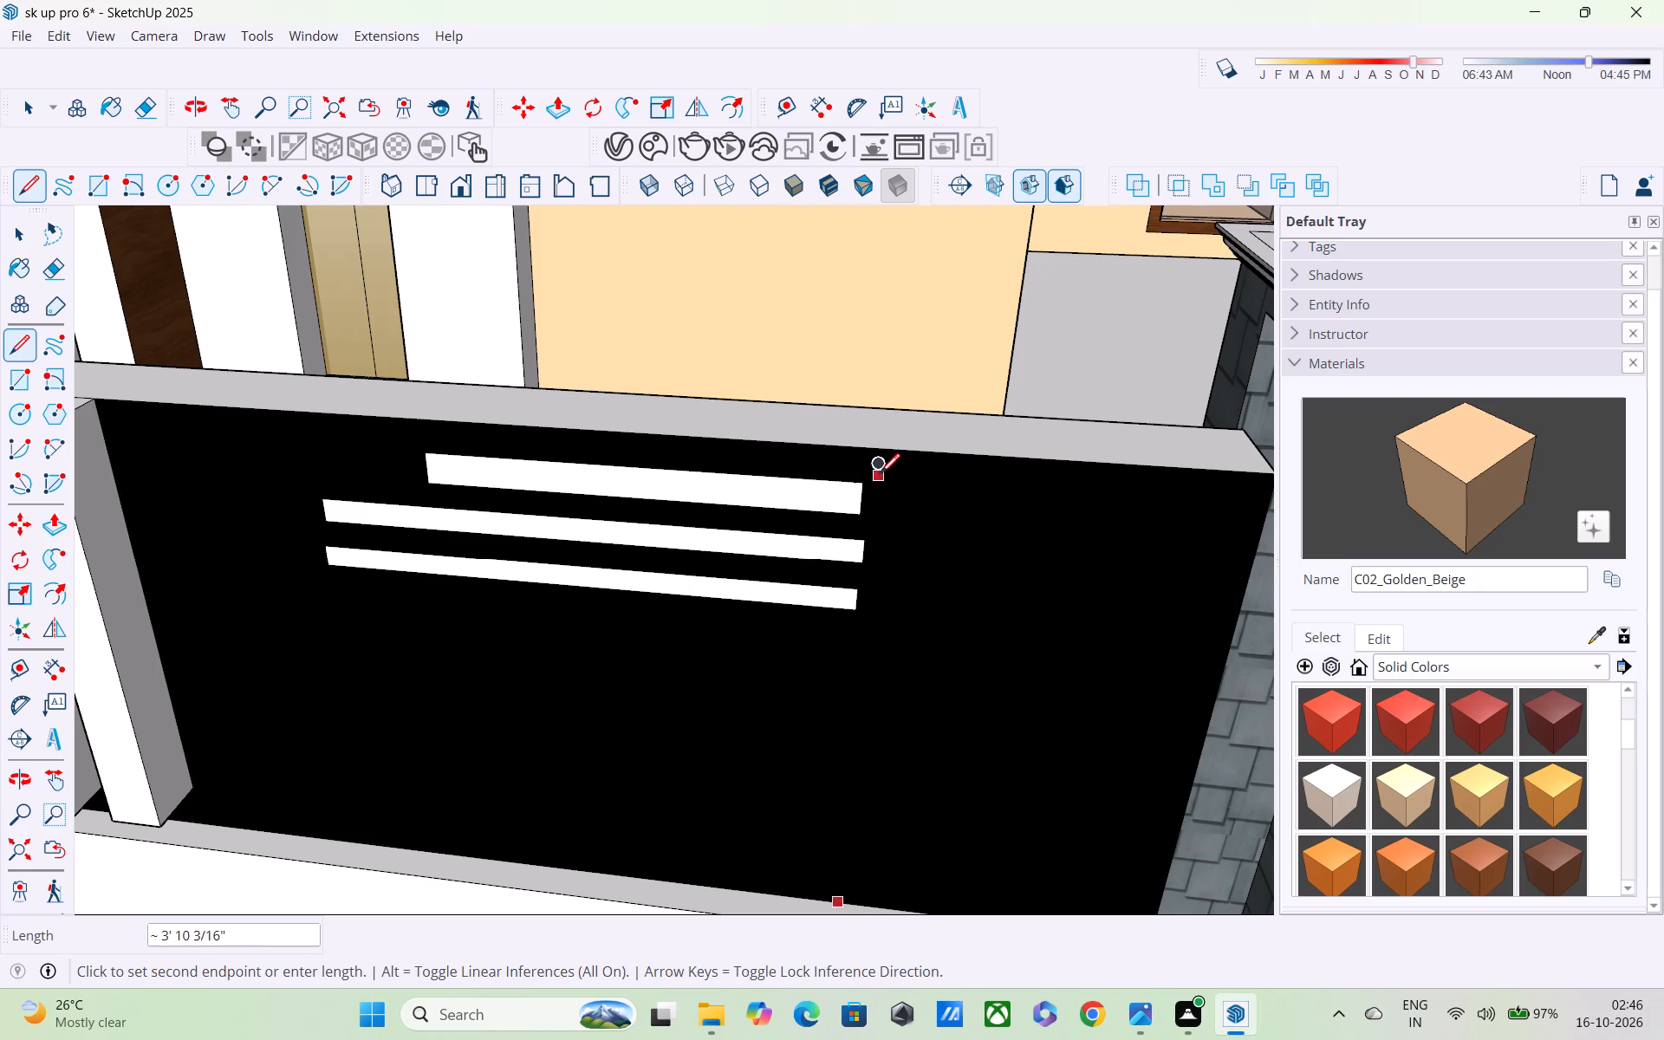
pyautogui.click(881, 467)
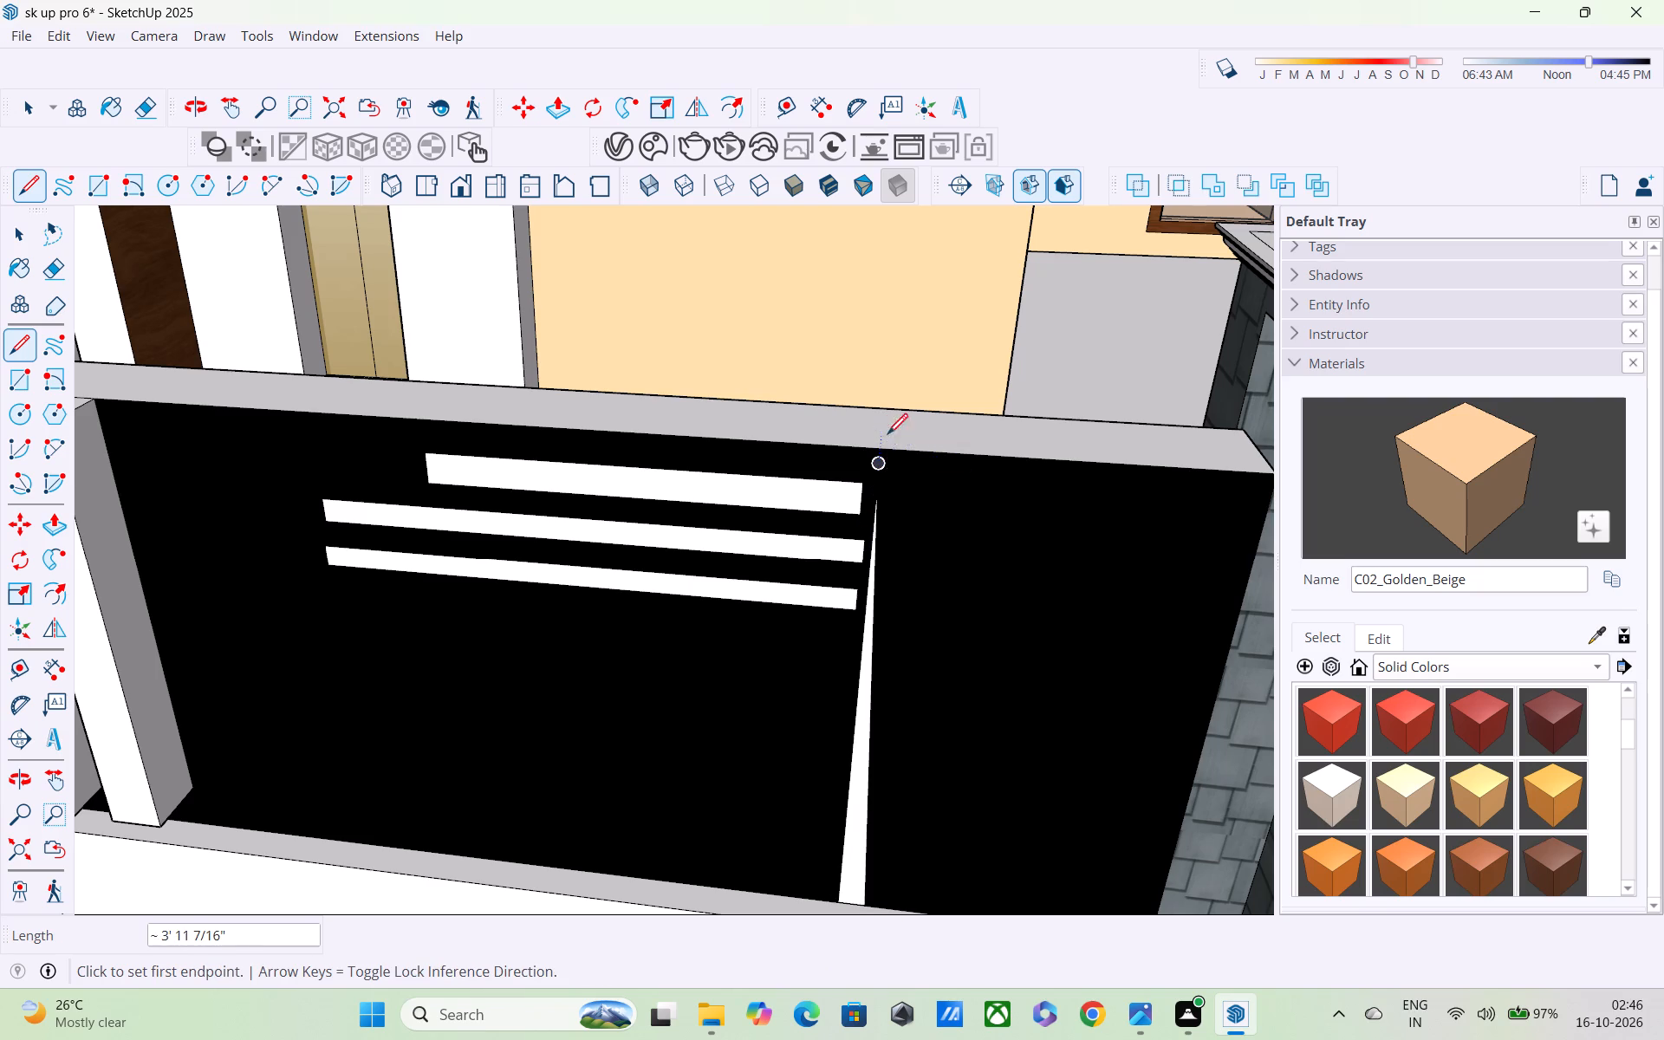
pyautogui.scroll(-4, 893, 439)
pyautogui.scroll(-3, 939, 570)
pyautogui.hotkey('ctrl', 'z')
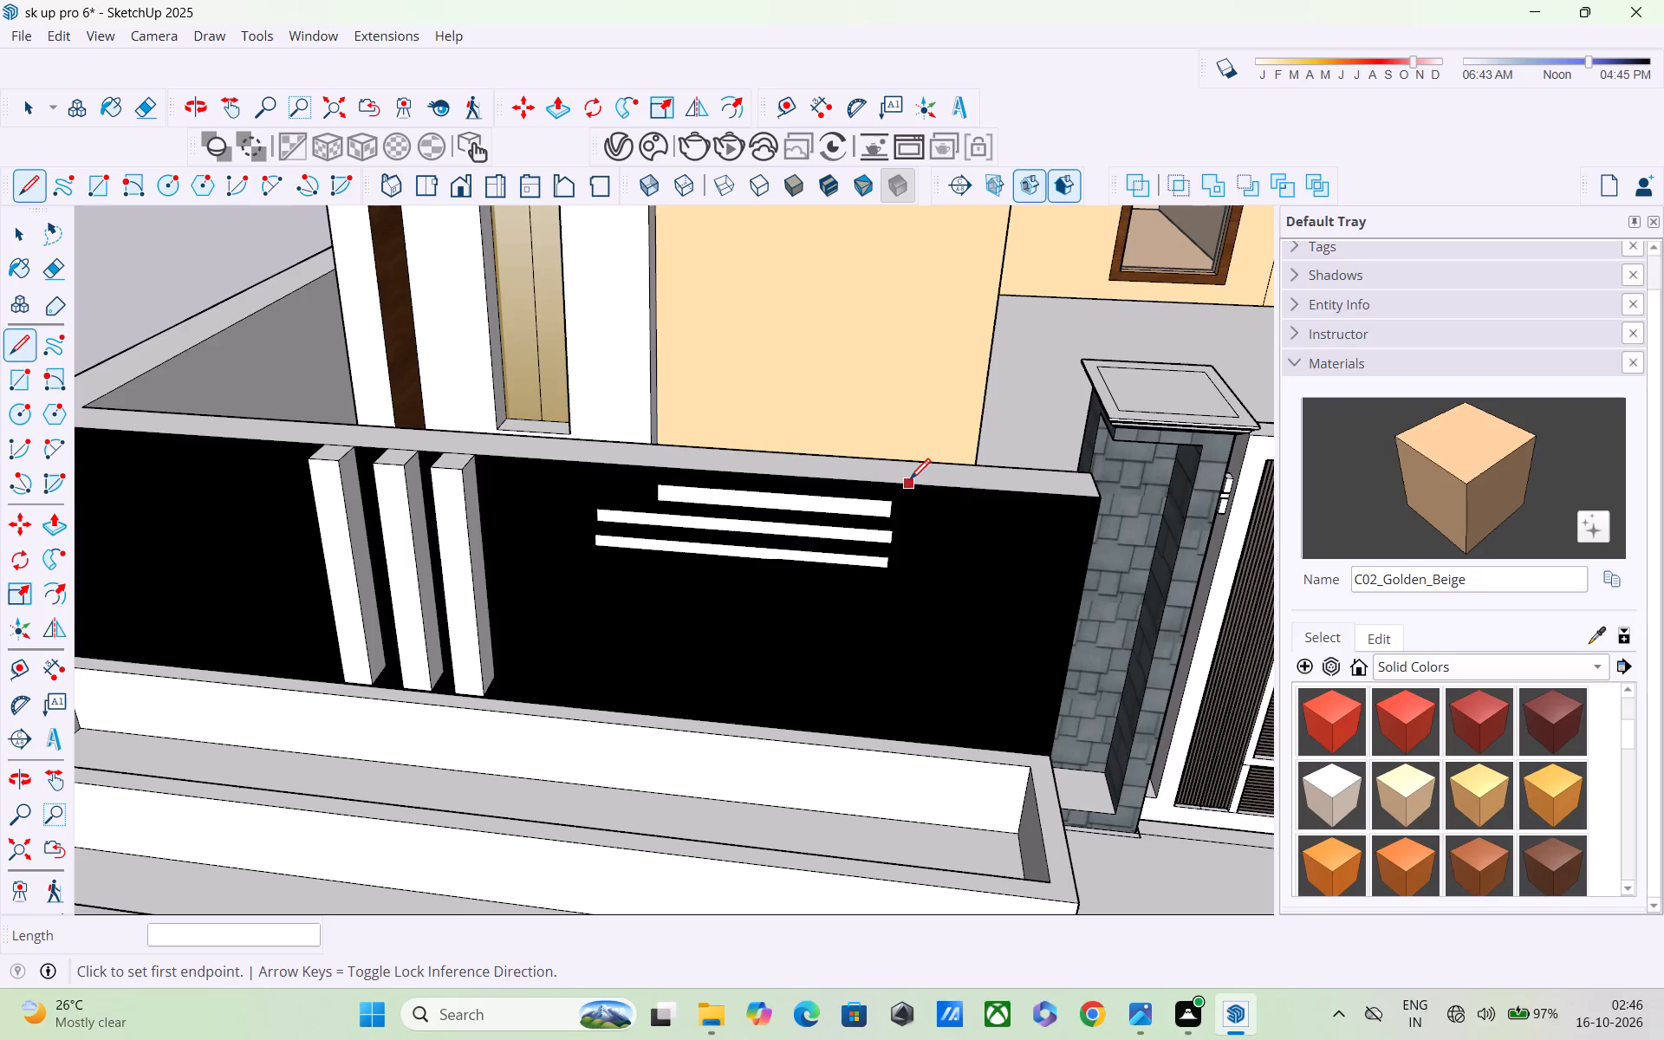
# Draw a 9" line across the top of the front compound wall, just past the horizontal strips.
pyautogui.click(910, 481)
pyautogui.click(908, 458)
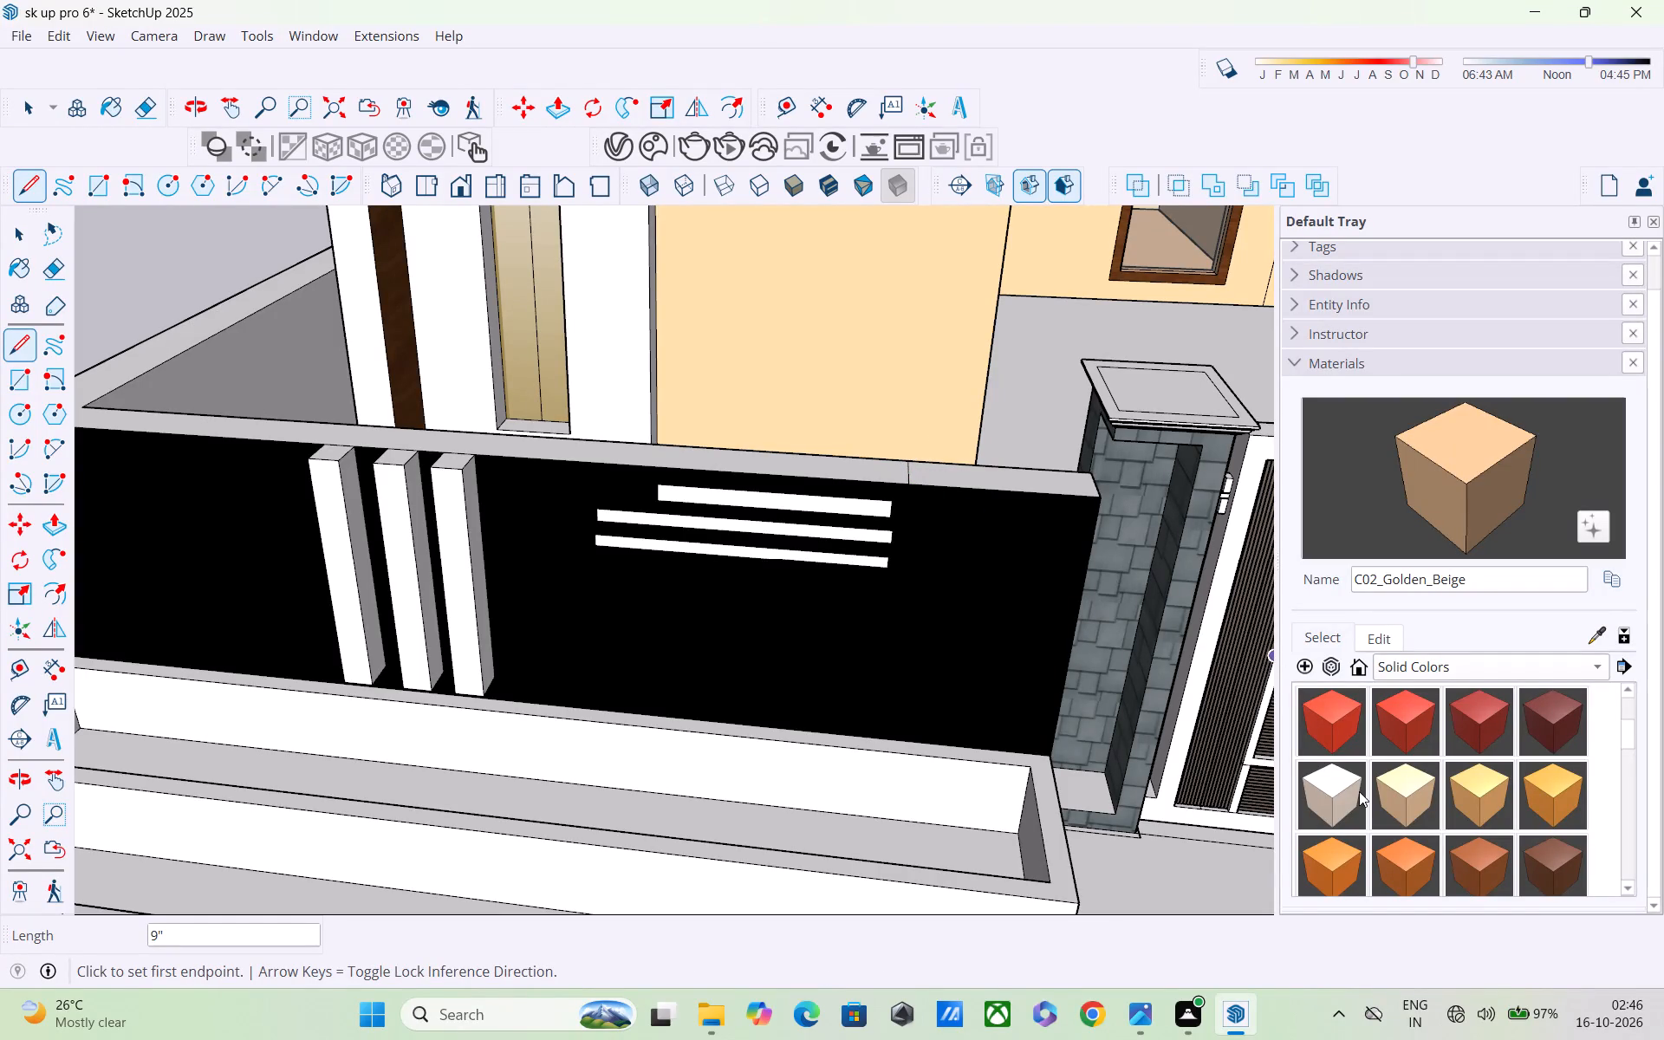
# Paint the front compound wall's black outer face with C02_Golden_Beige.
pyautogui.click(1403, 783)
pyautogui.click(998, 601)
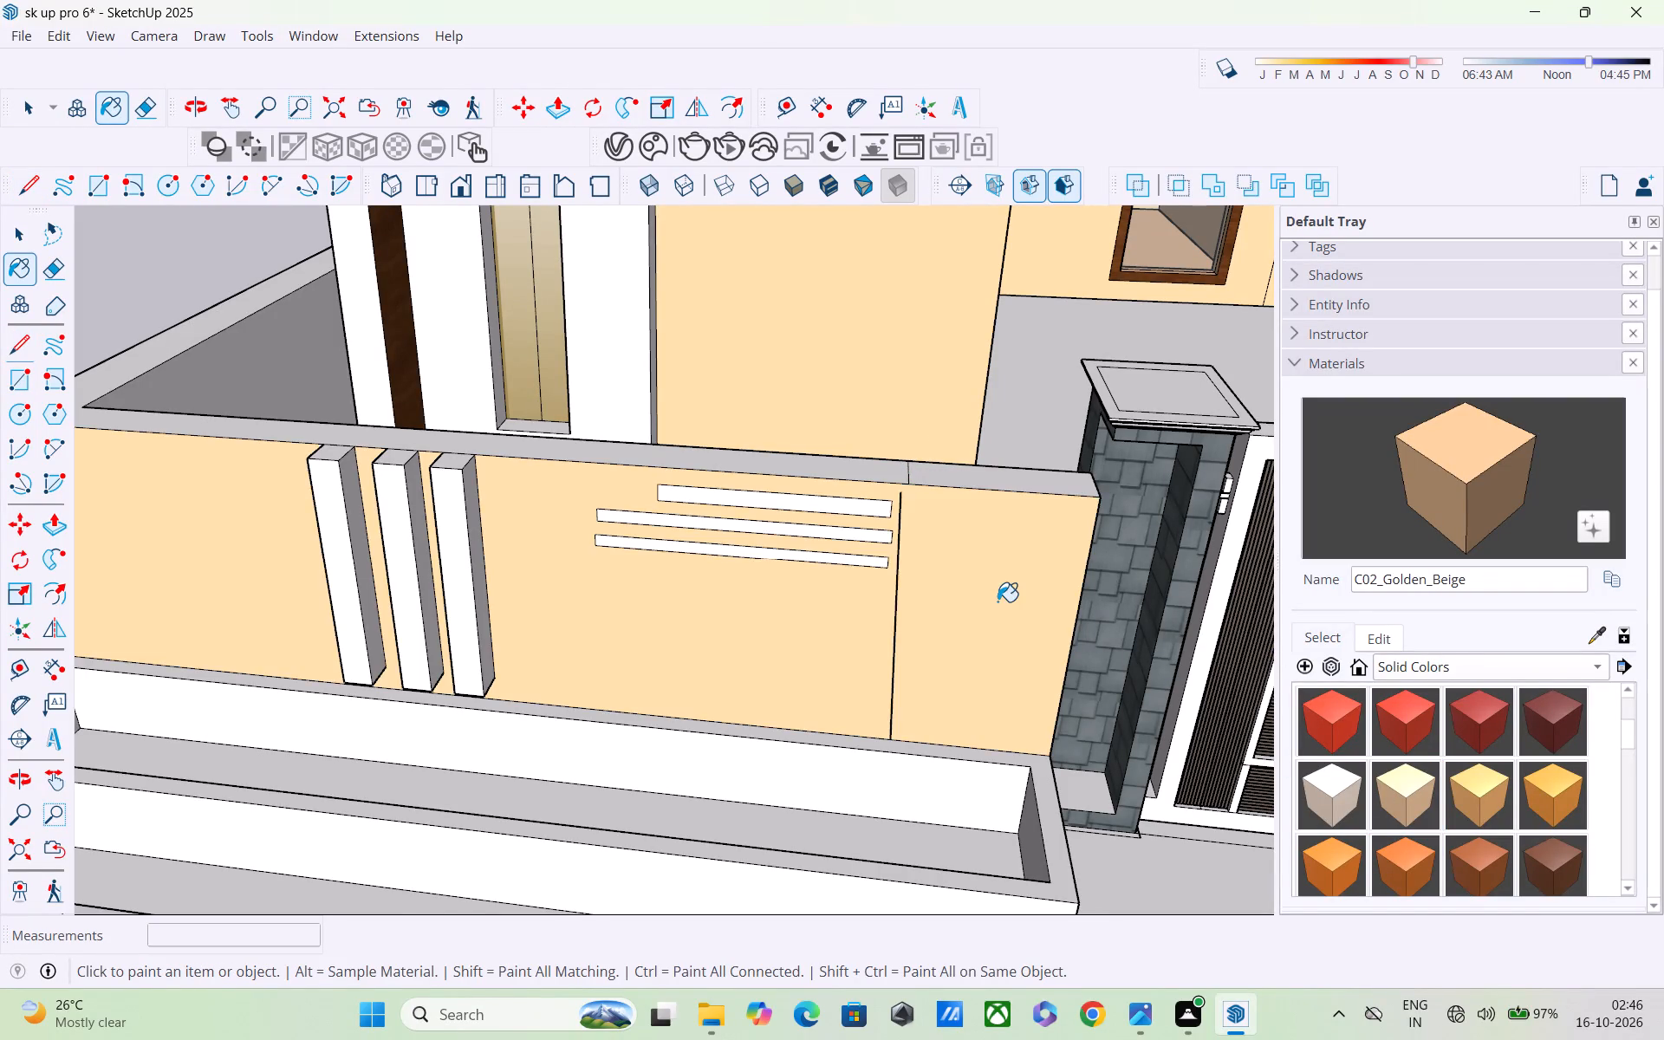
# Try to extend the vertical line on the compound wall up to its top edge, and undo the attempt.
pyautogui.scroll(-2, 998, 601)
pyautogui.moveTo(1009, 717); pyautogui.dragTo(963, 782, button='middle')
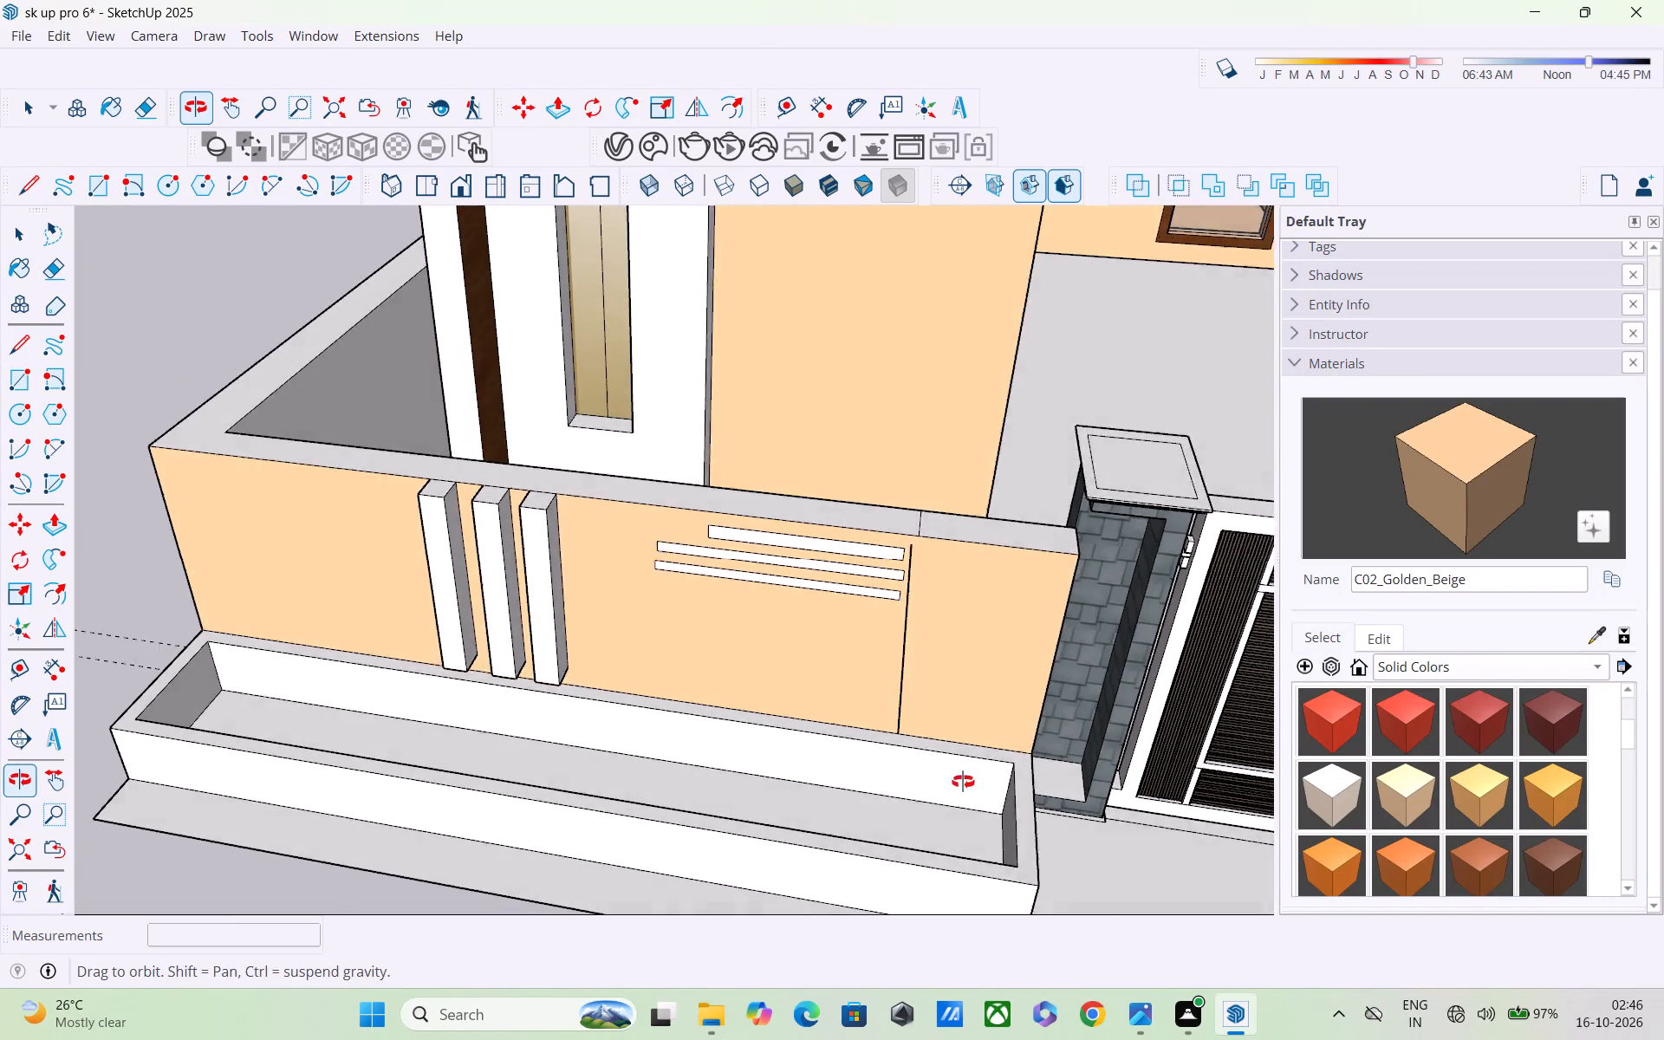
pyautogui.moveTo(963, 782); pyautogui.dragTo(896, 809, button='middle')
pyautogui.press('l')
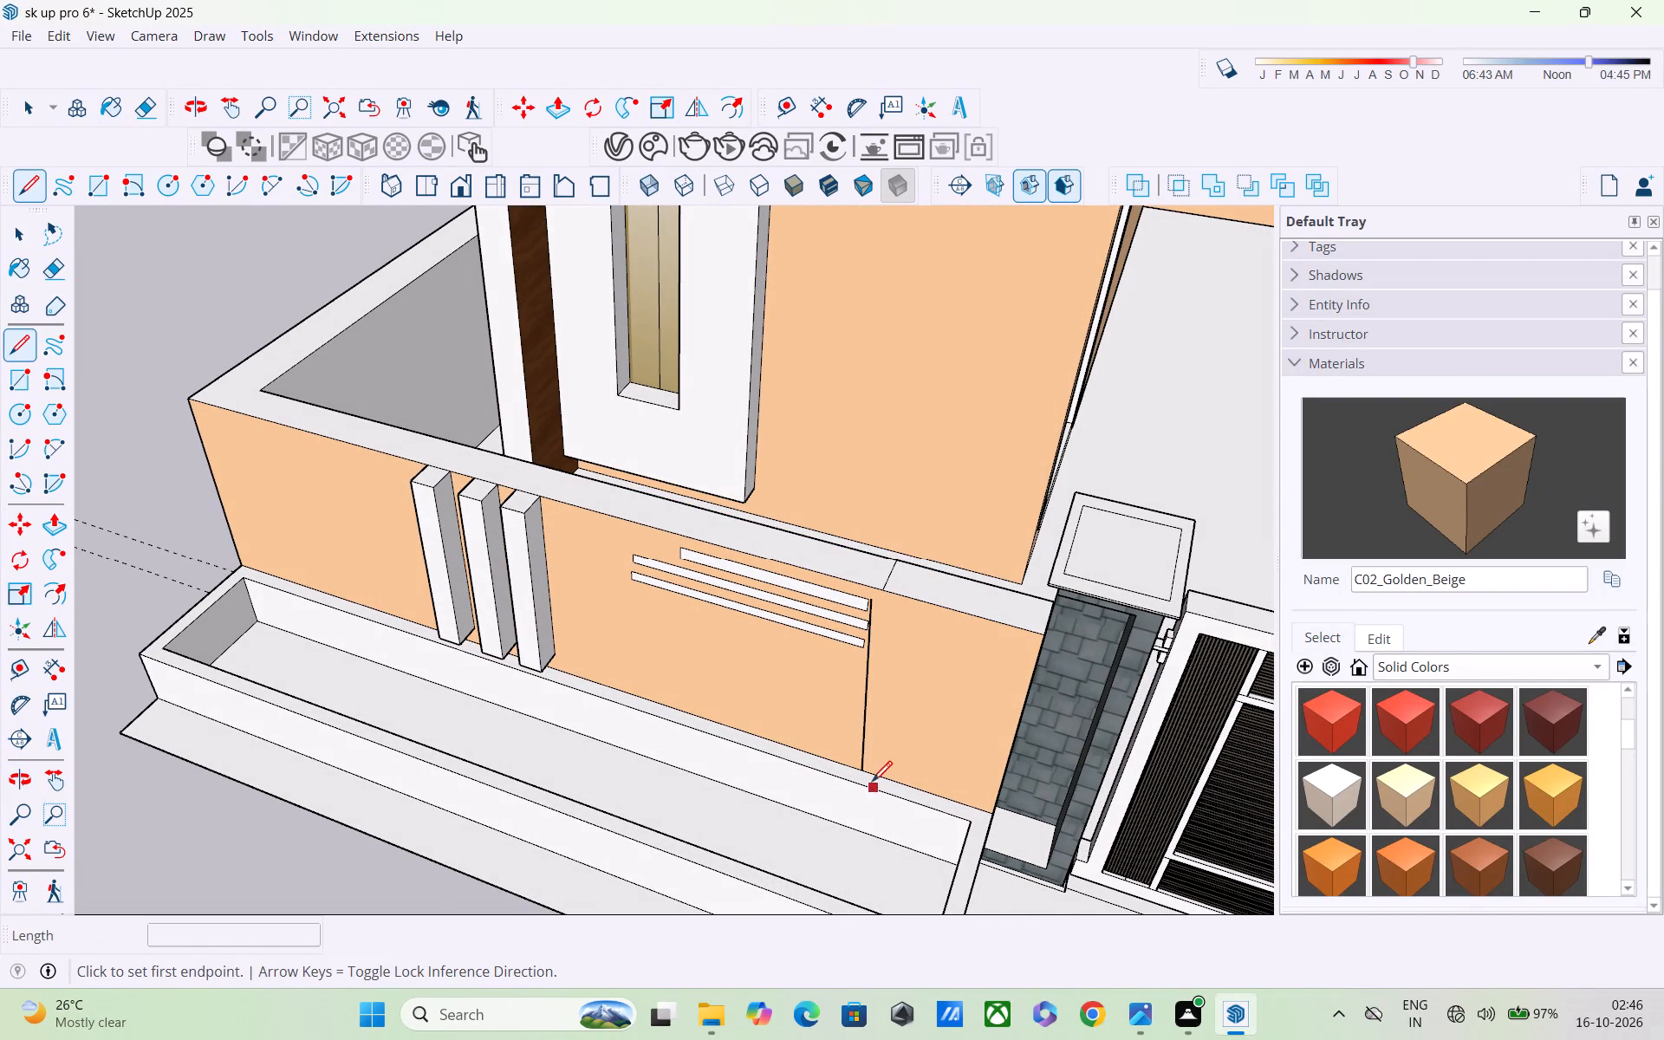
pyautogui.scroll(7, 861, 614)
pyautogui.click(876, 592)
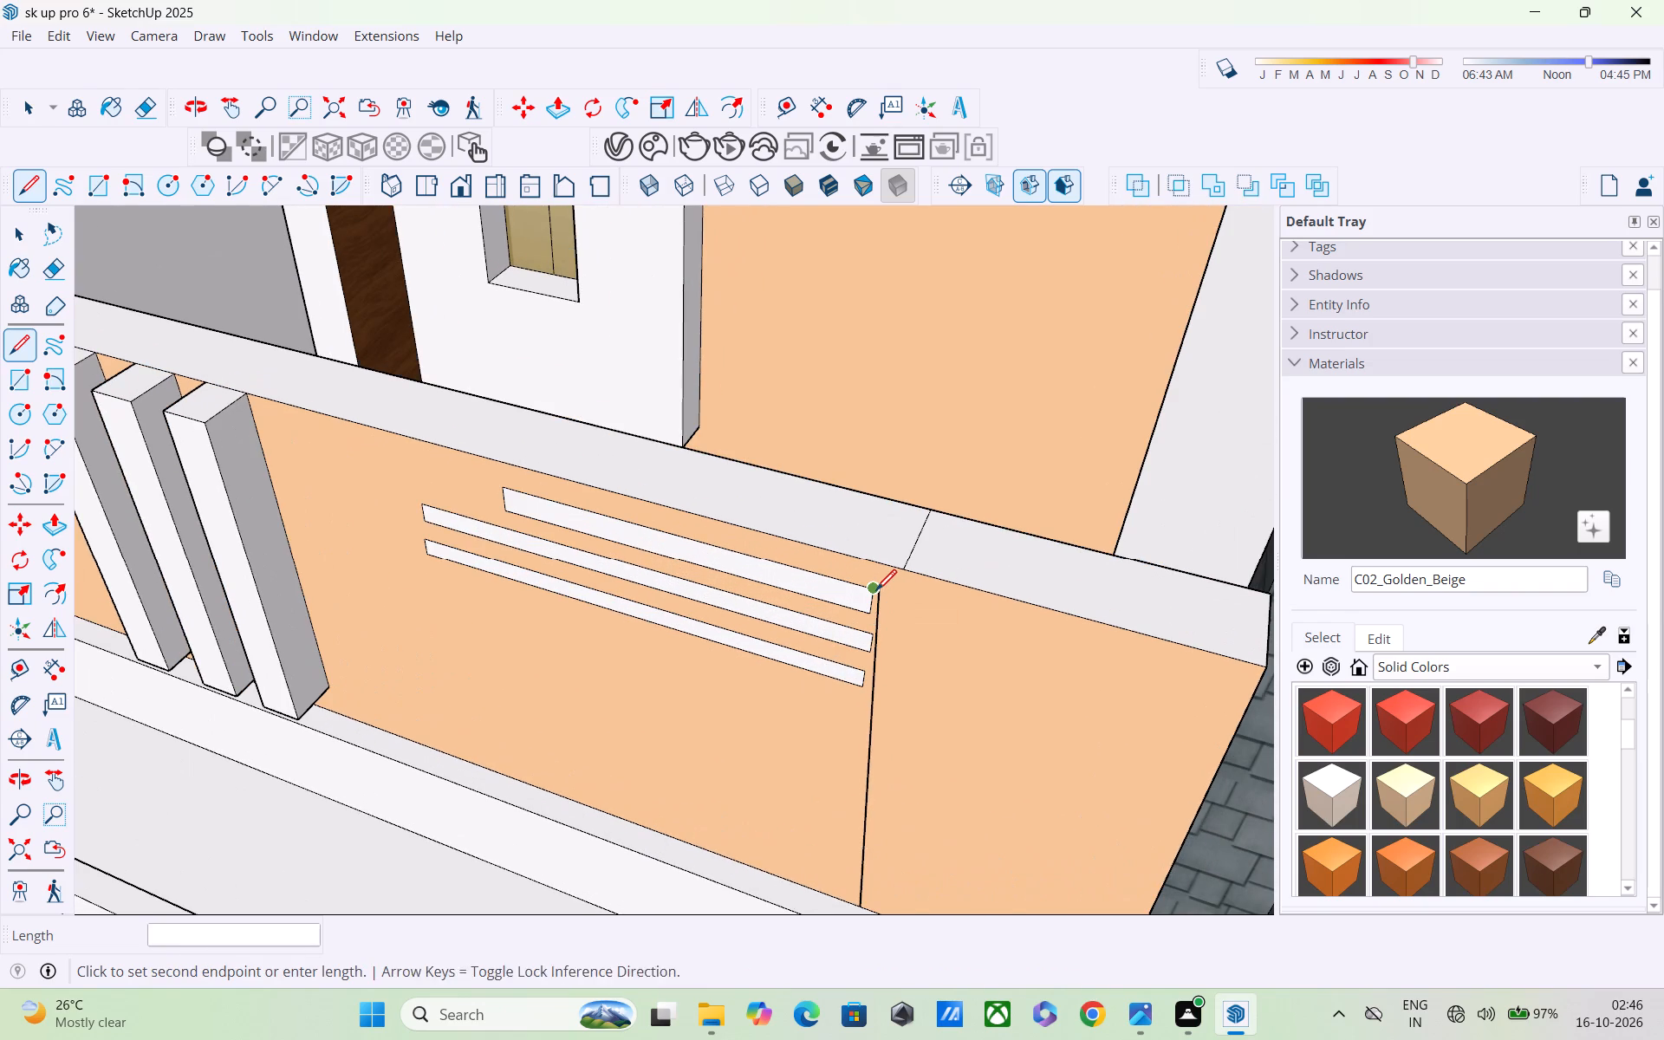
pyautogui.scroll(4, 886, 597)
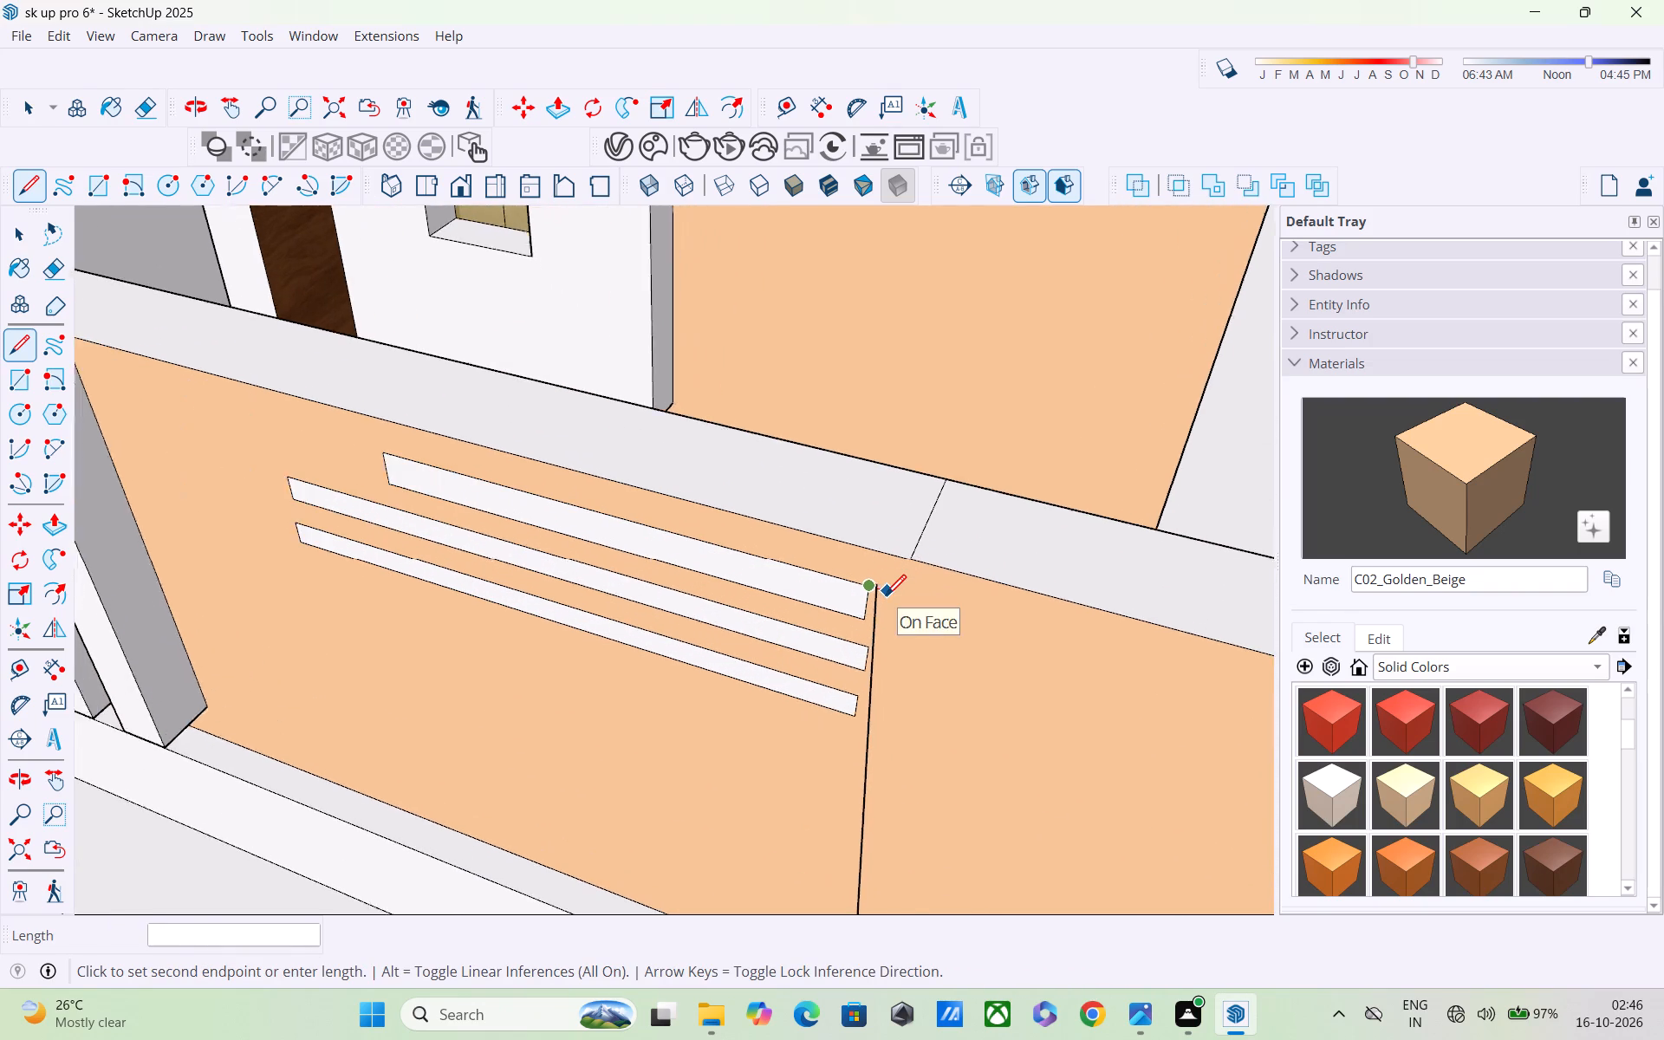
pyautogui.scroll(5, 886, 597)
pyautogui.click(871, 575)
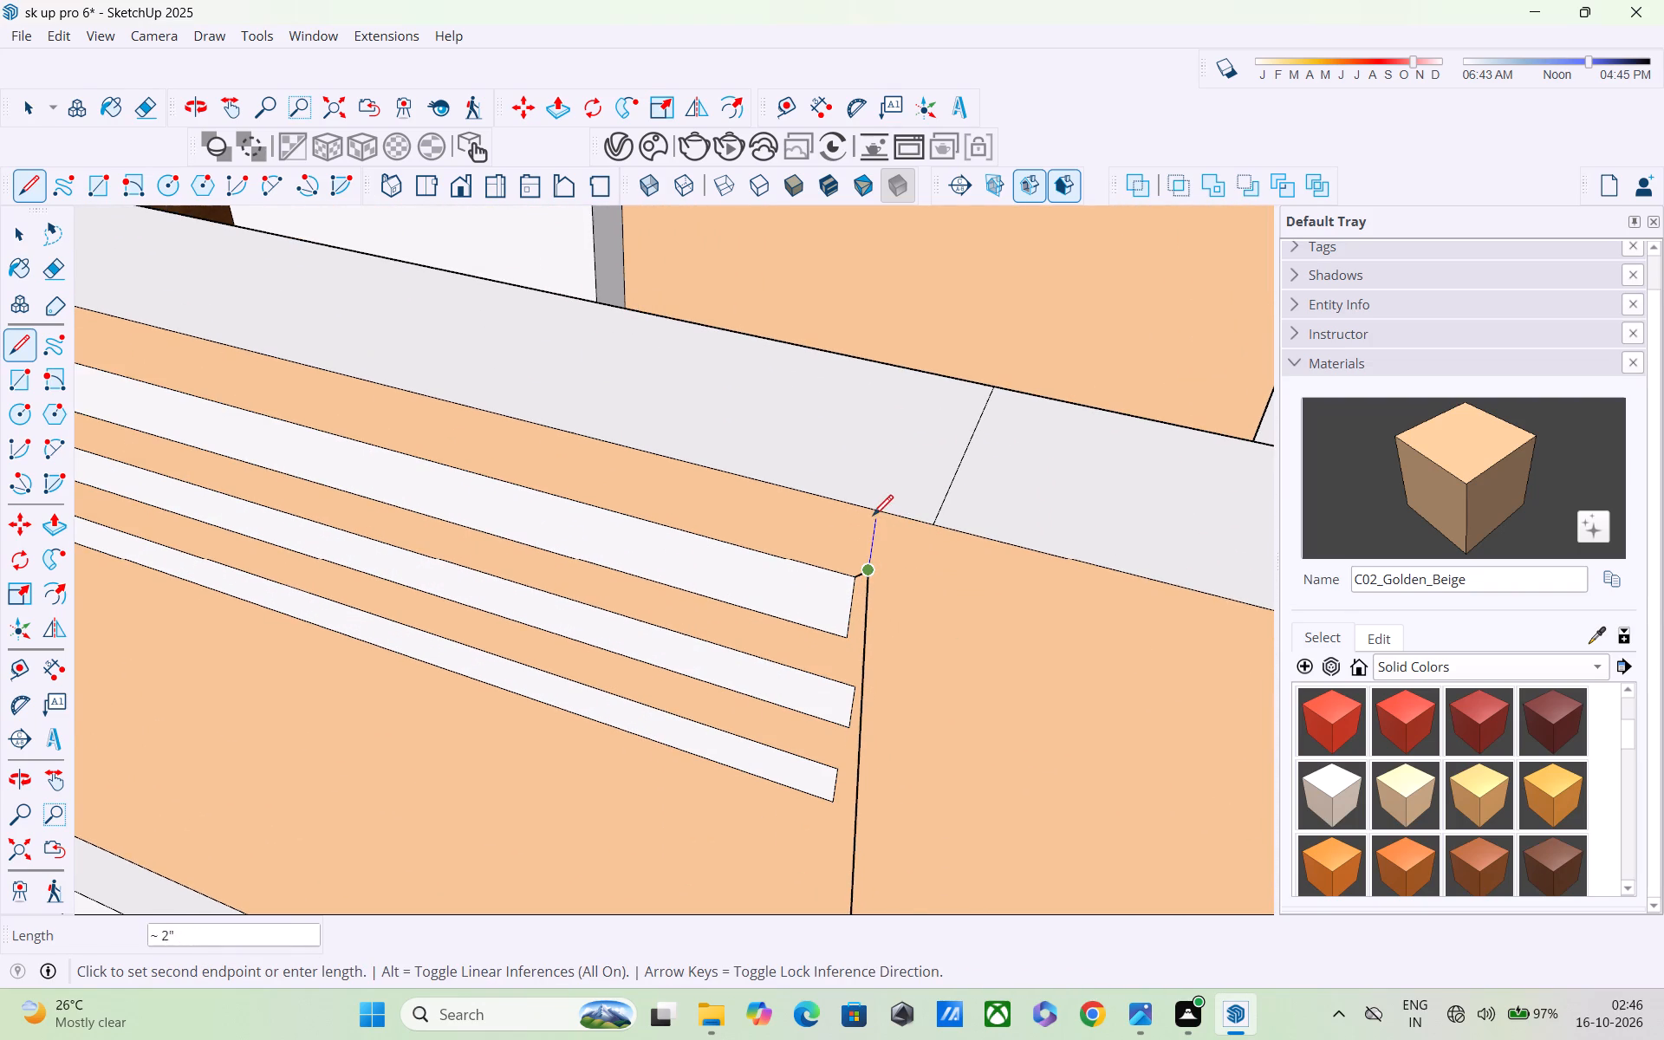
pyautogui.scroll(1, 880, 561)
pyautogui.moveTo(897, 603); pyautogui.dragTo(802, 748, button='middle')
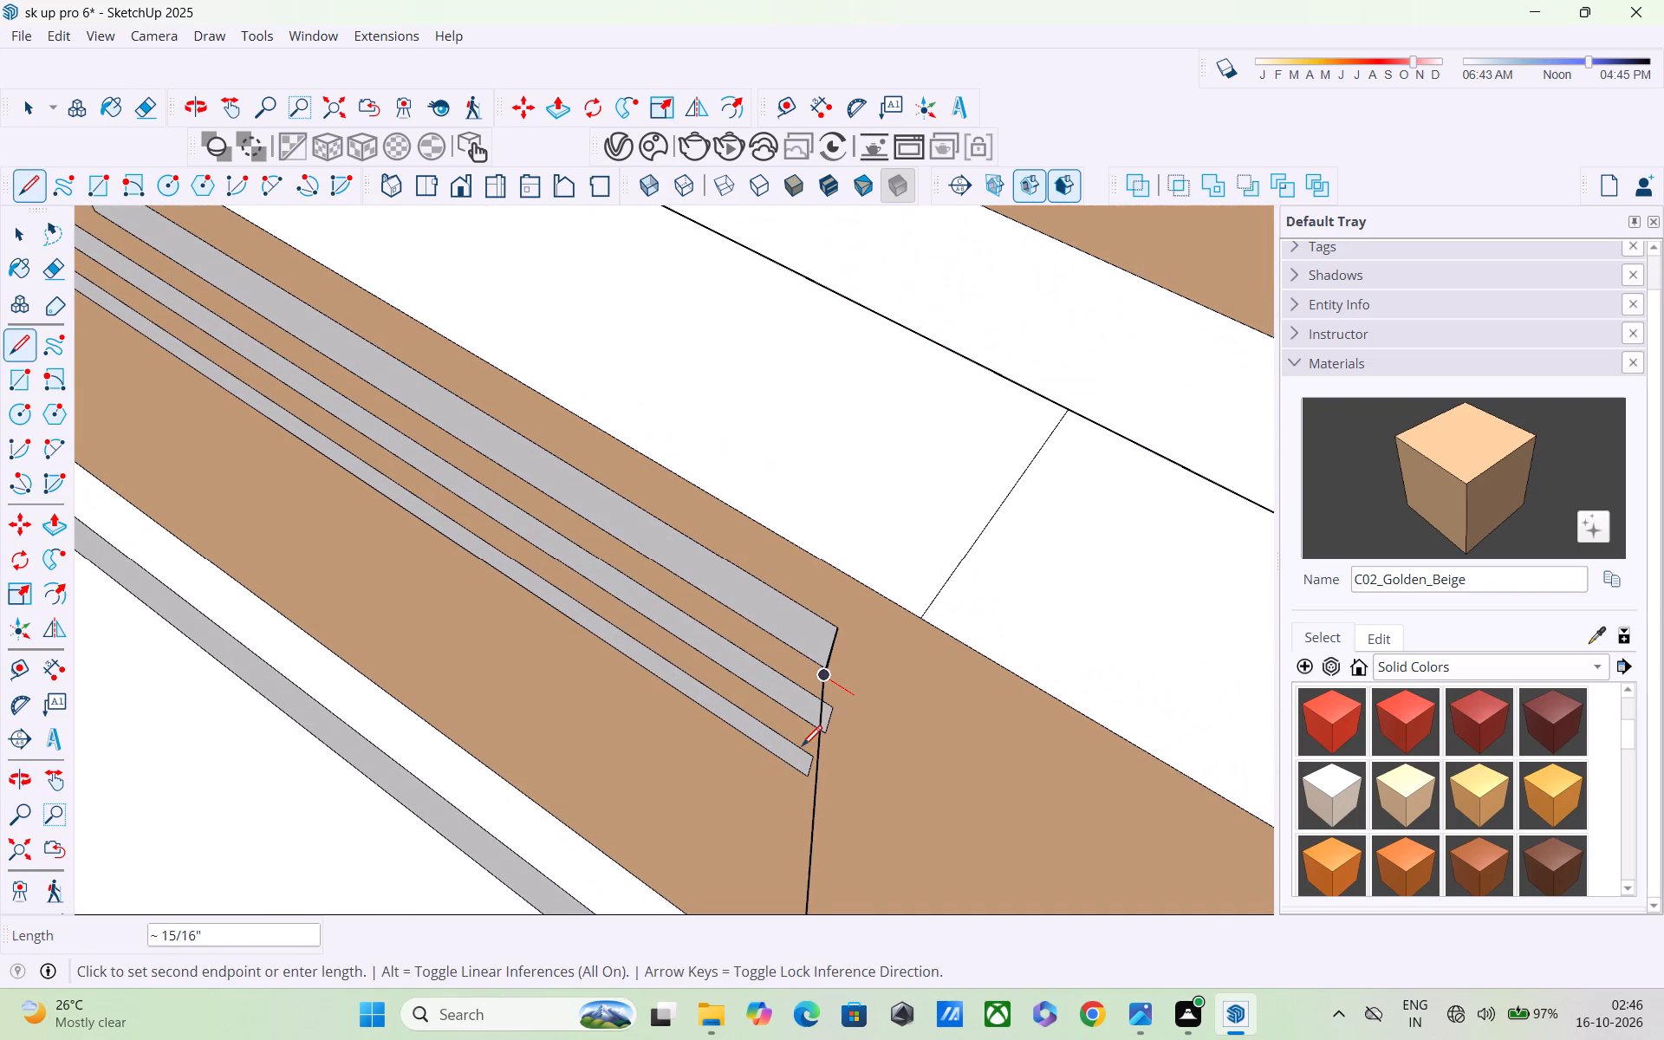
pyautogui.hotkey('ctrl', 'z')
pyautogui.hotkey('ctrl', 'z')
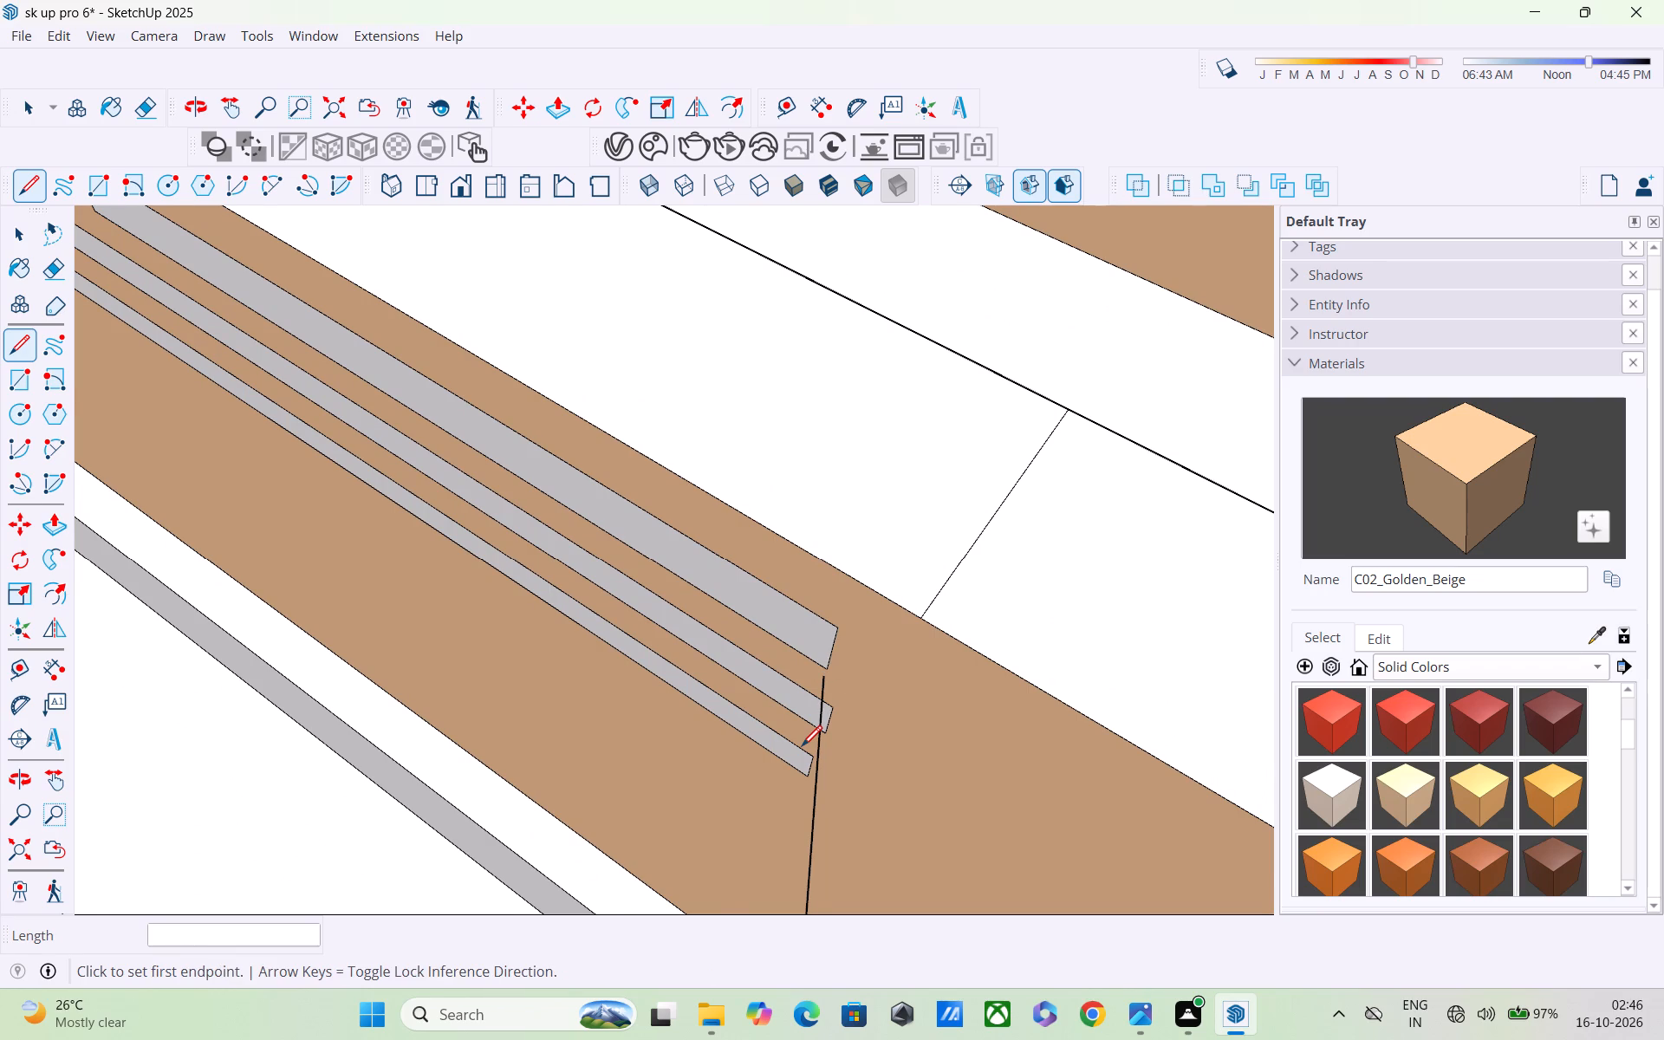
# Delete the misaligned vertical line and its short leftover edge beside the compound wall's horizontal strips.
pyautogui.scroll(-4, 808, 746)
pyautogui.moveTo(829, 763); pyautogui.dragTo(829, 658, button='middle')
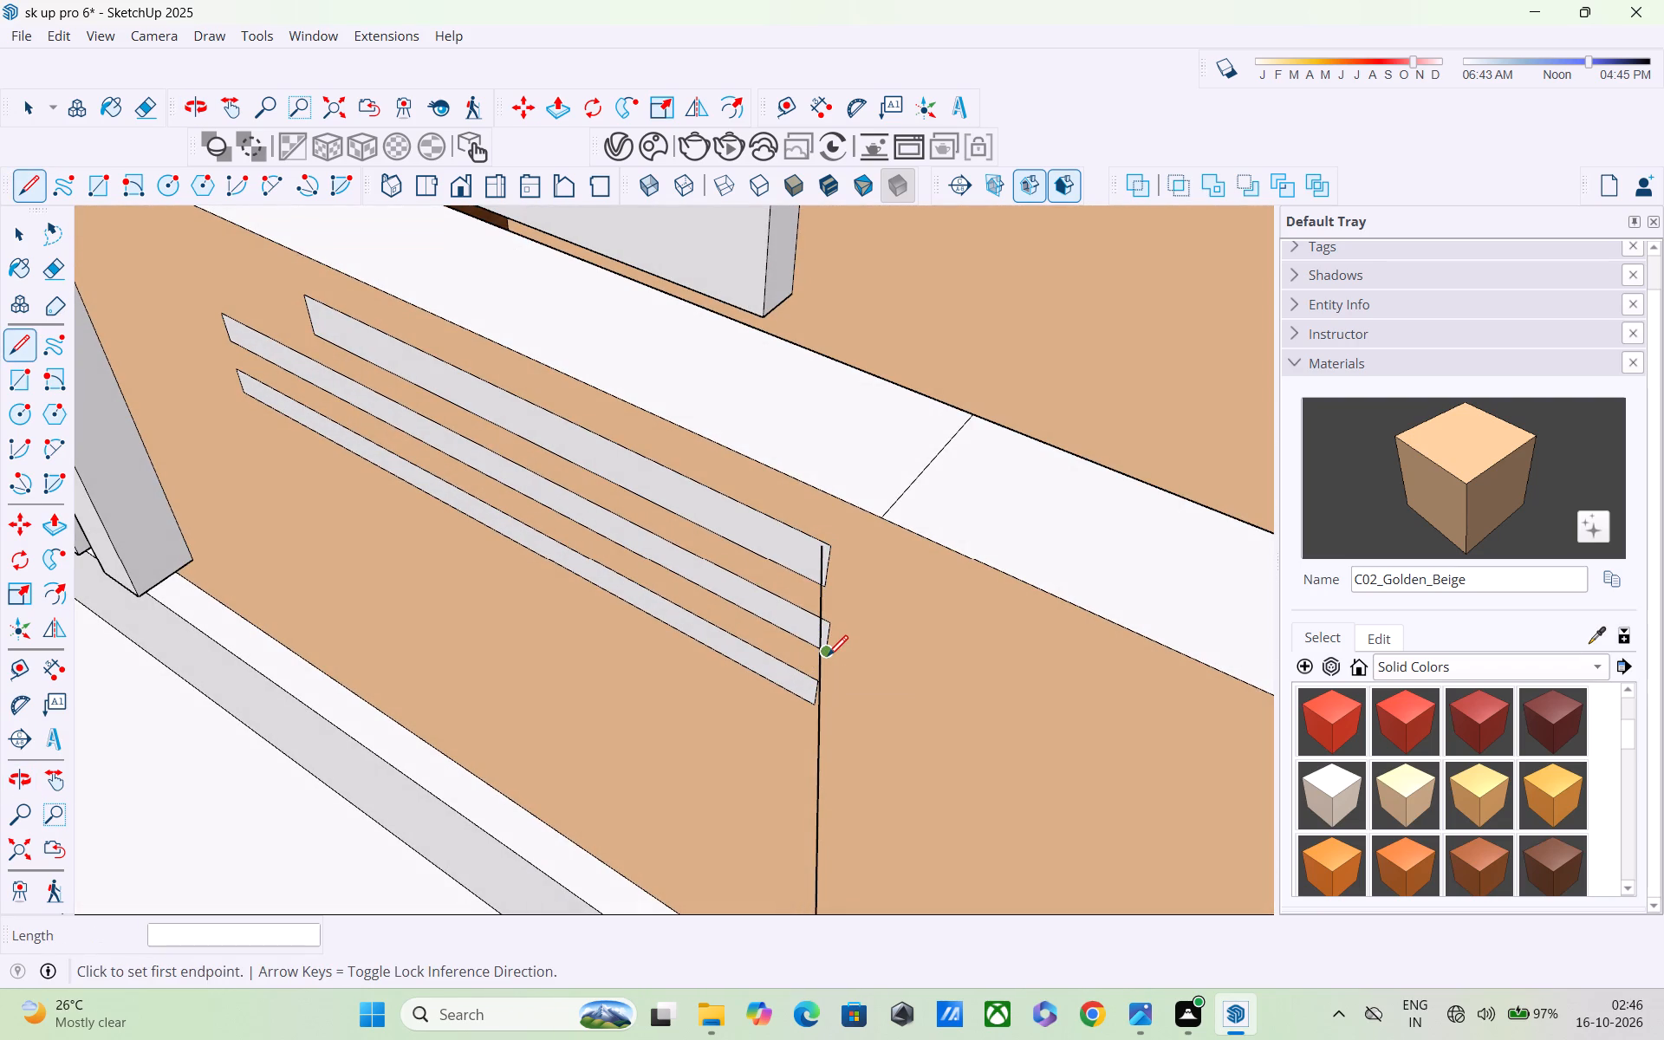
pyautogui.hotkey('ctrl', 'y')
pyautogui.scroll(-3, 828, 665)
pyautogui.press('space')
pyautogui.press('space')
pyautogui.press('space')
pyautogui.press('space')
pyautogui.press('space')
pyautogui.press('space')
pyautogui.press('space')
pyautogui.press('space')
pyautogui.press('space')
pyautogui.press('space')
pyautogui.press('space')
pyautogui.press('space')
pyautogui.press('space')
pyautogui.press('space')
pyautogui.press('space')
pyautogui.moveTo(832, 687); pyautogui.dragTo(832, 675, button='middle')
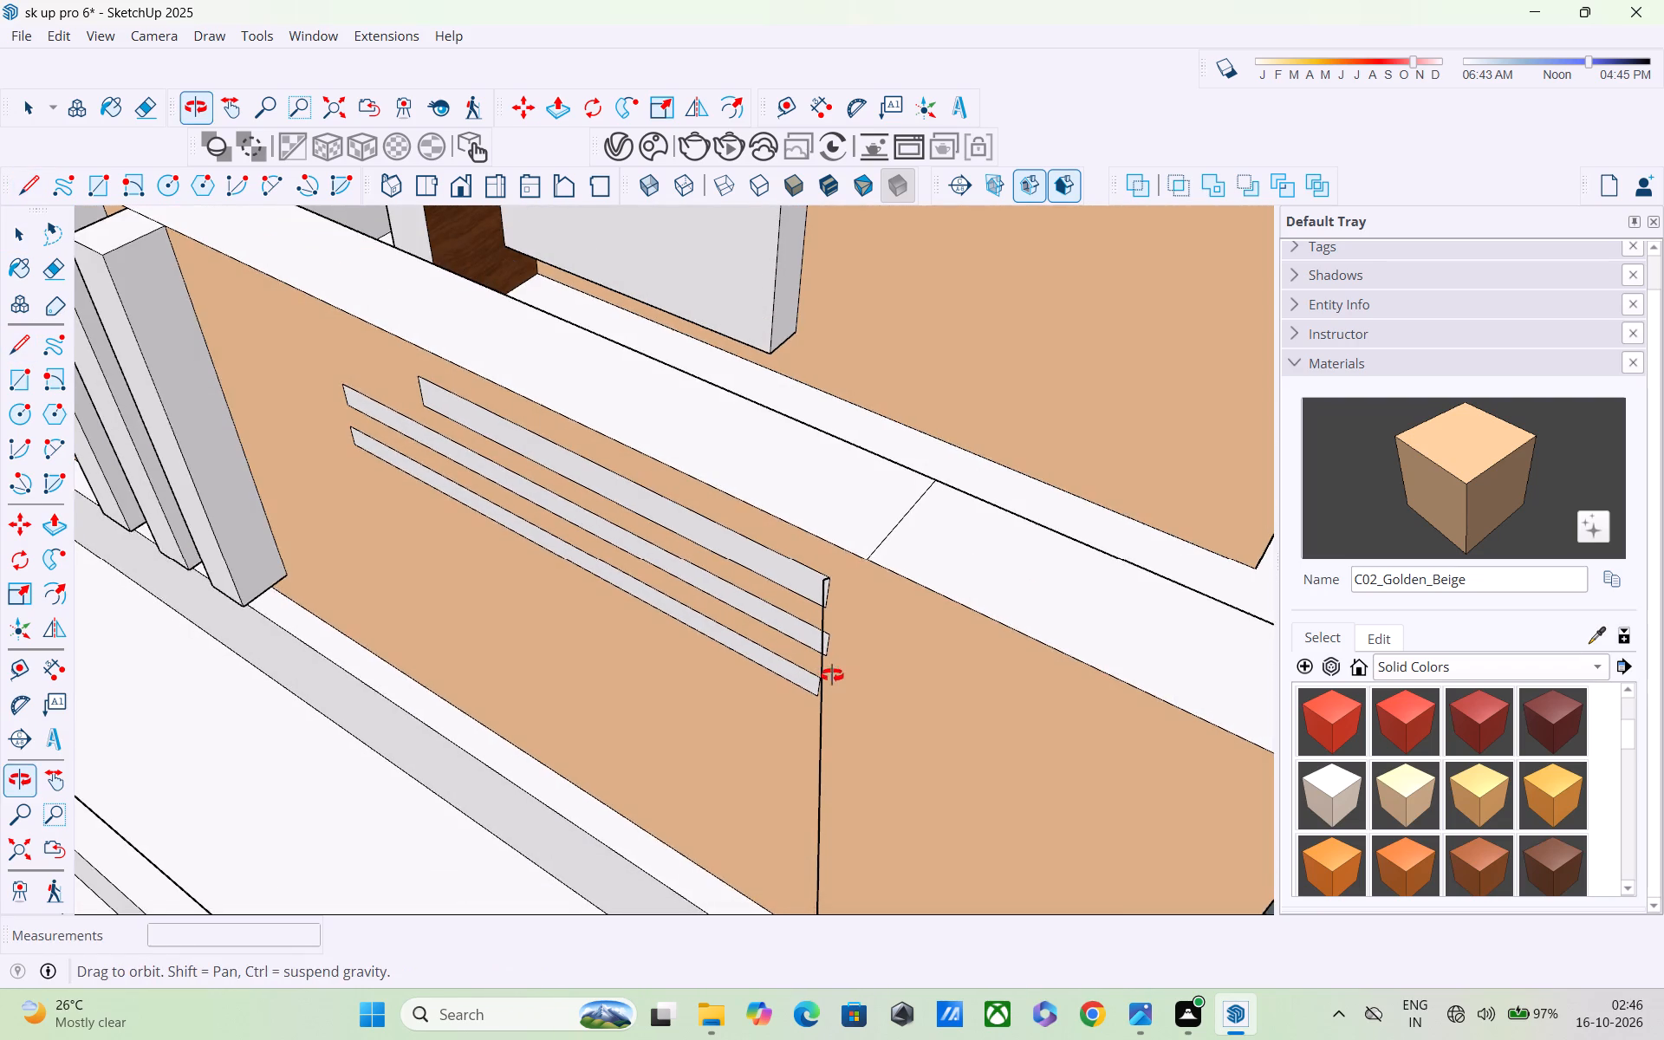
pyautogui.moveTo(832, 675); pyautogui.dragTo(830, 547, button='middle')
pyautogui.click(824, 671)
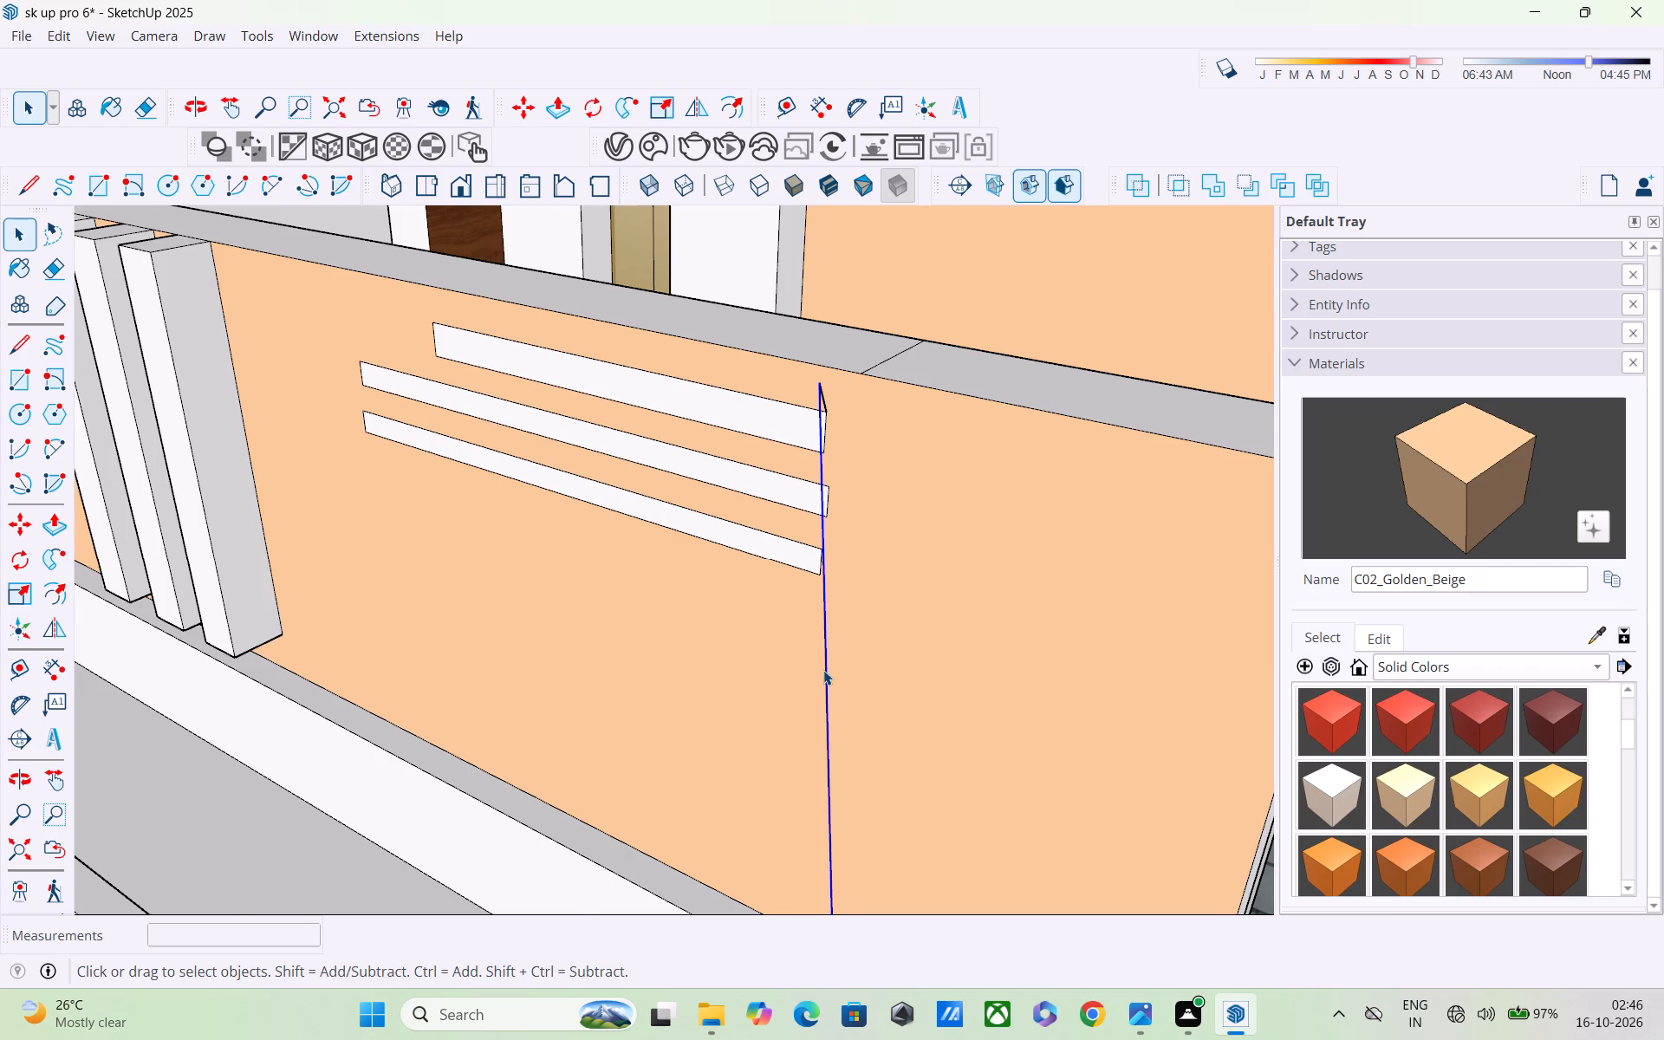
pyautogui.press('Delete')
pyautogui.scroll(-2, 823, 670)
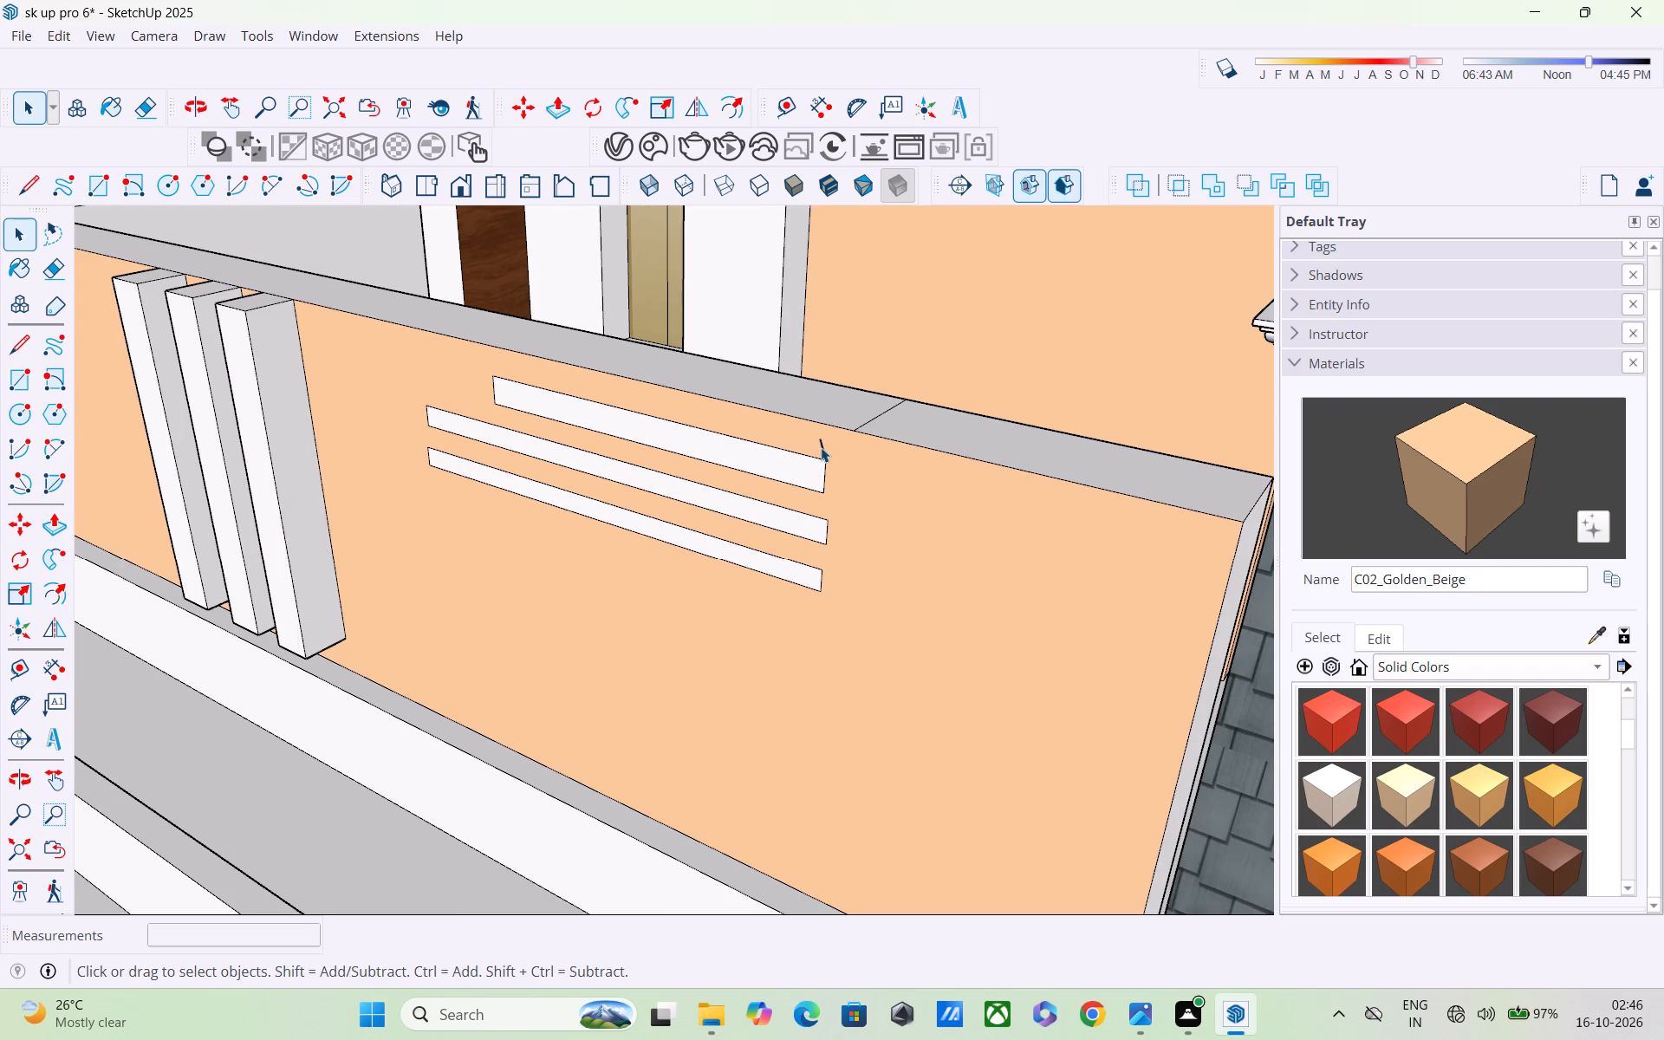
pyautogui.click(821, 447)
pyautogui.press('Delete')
# Draw a vertical line about 3' 11 5/16" down the compound wall's front face, from the top cross line to its base.
pyautogui.moveTo(932, 517); pyautogui.dragTo(962, 559, button='middle')
pyautogui.press('l')
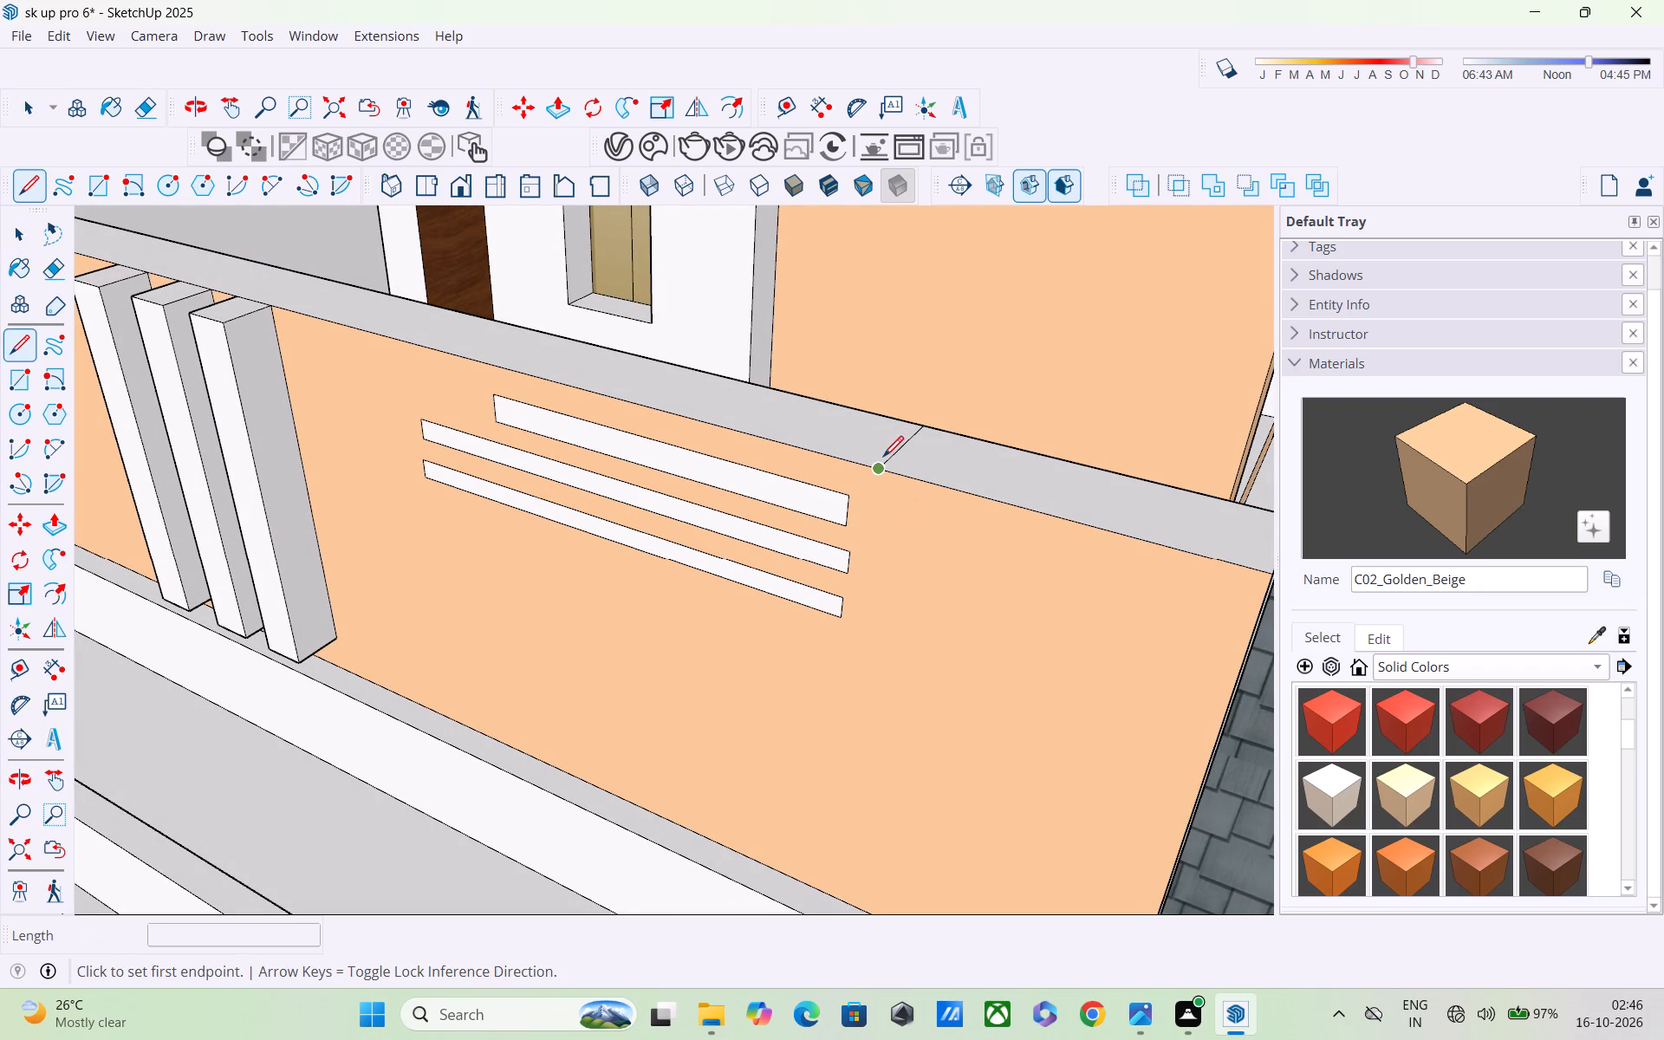
pyautogui.click(877, 477)
pyautogui.moveTo(875, 564); pyautogui.dragTo(861, 502, button='middle')
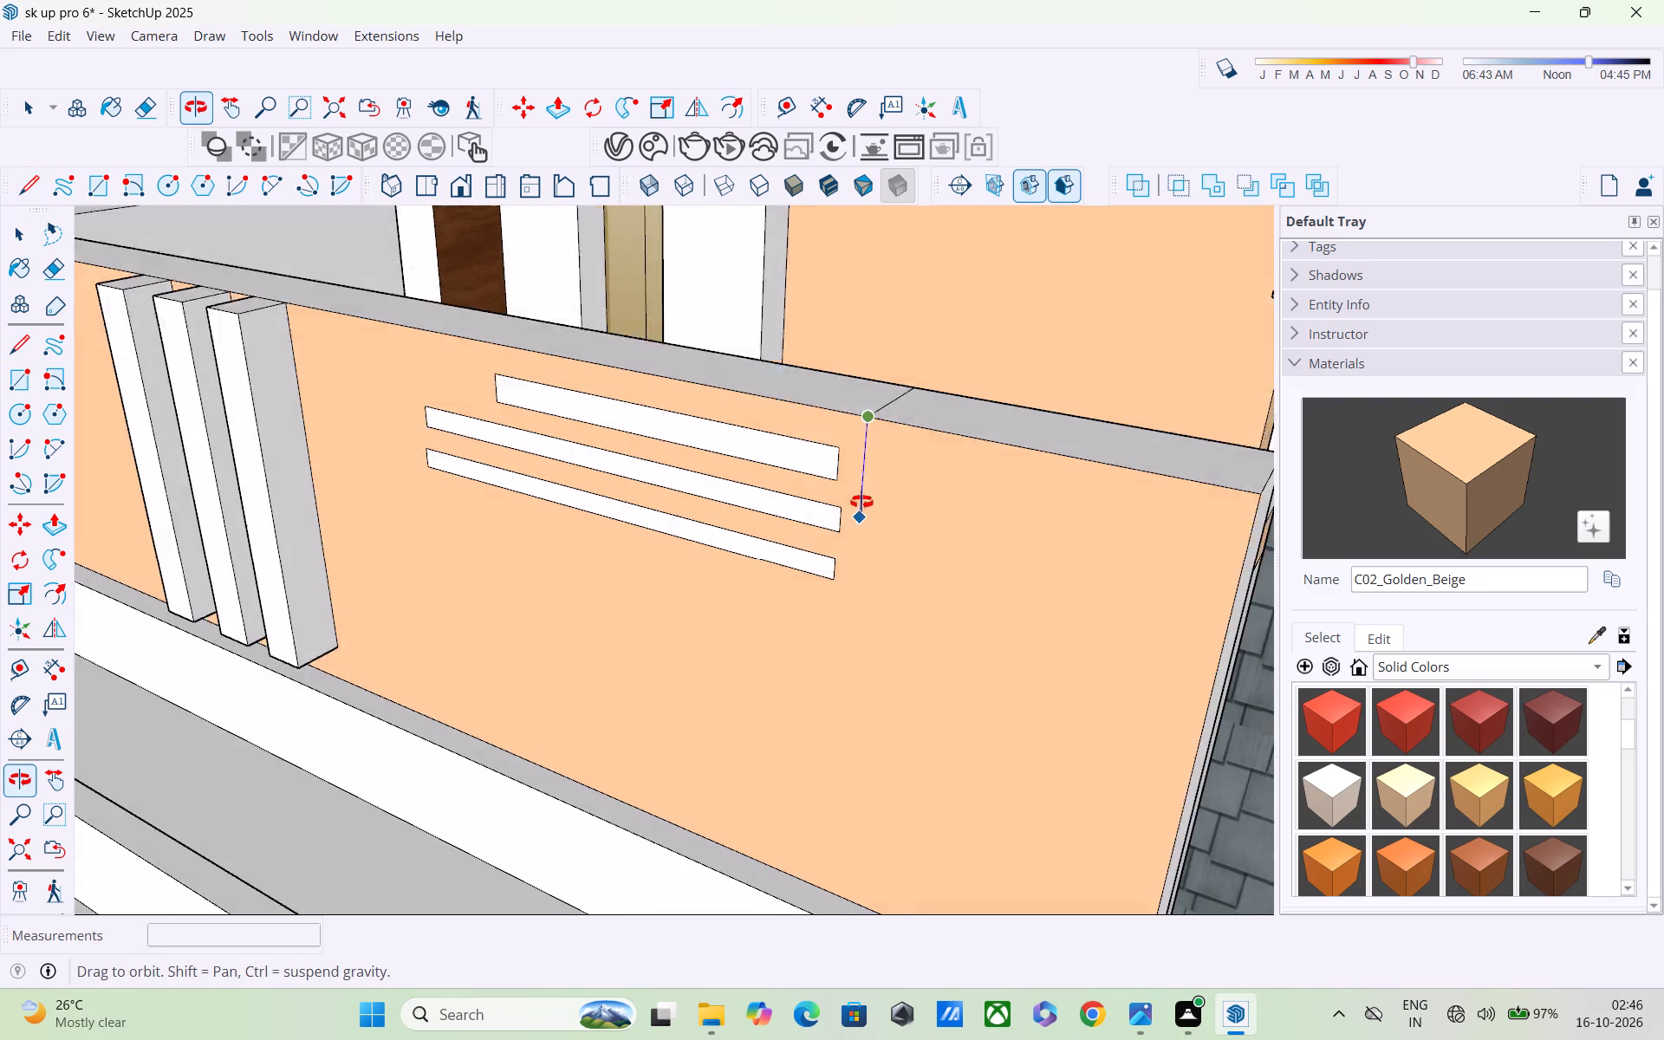
pyautogui.moveTo(861, 502); pyautogui.dragTo(849, 471, button='middle')
pyautogui.scroll(-1, 824, 771)
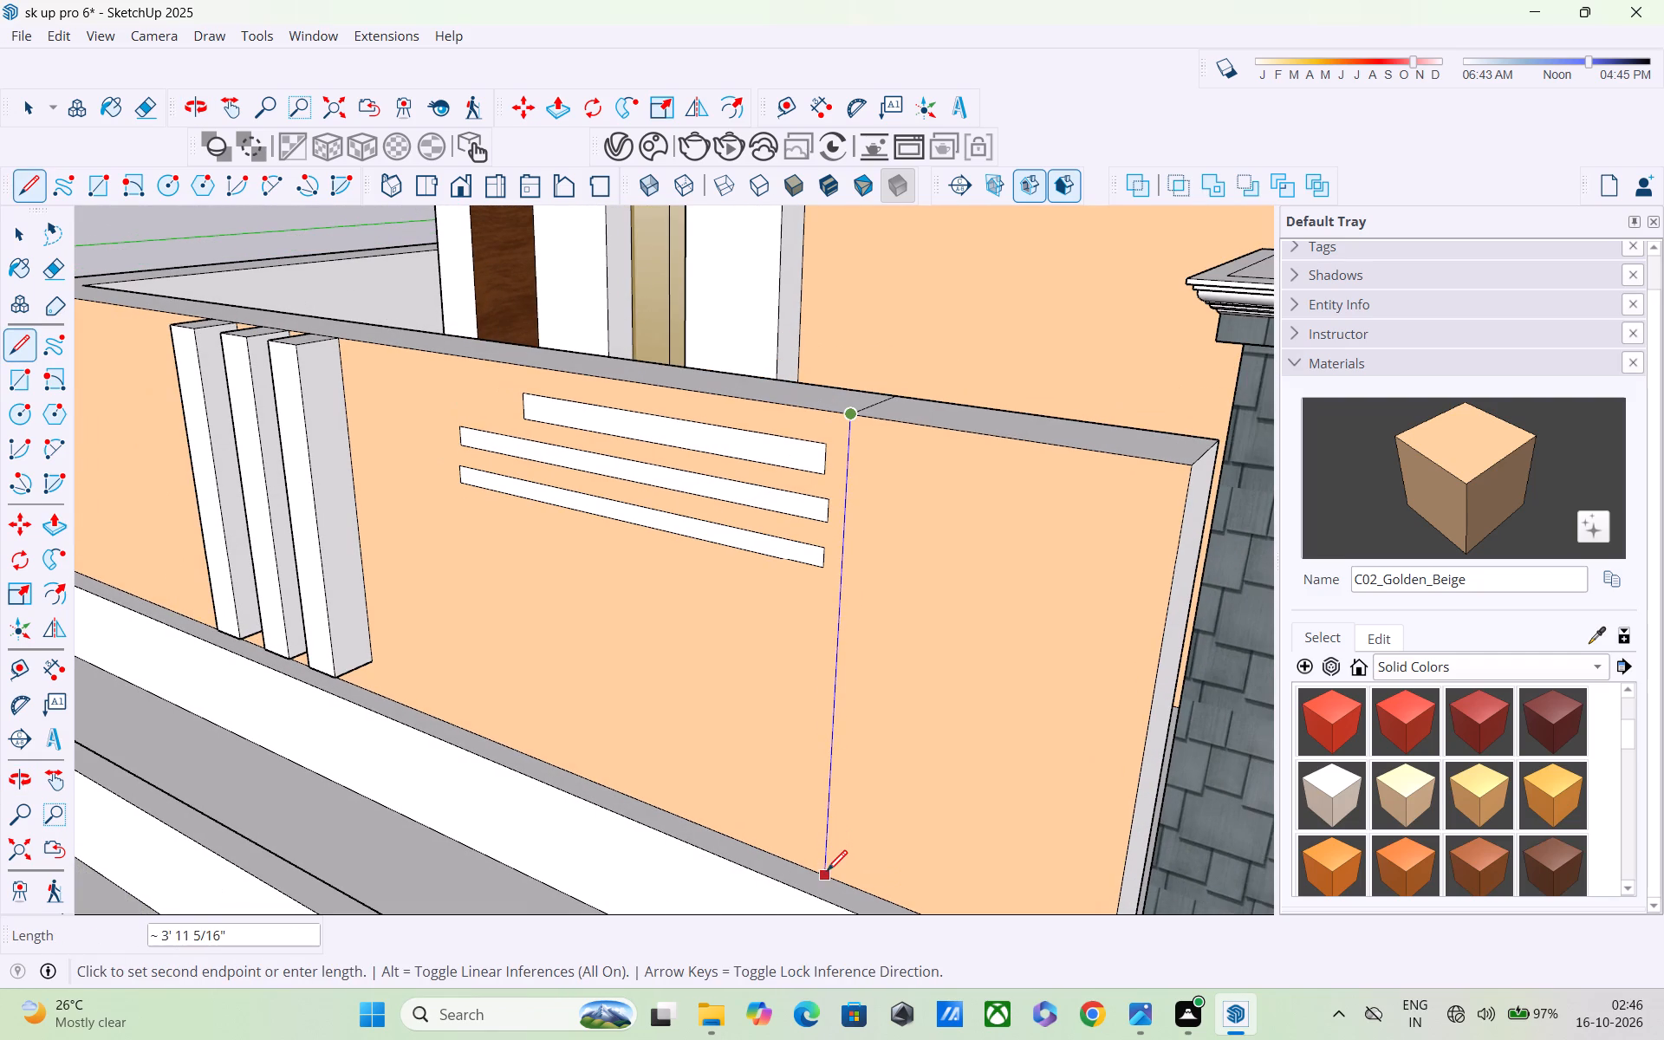
pyautogui.click(827, 873)
# Apply C02_Golden_Beige to the compound wall section between the vertical line and the gate pillar.
pyautogui.click(1394, 783)
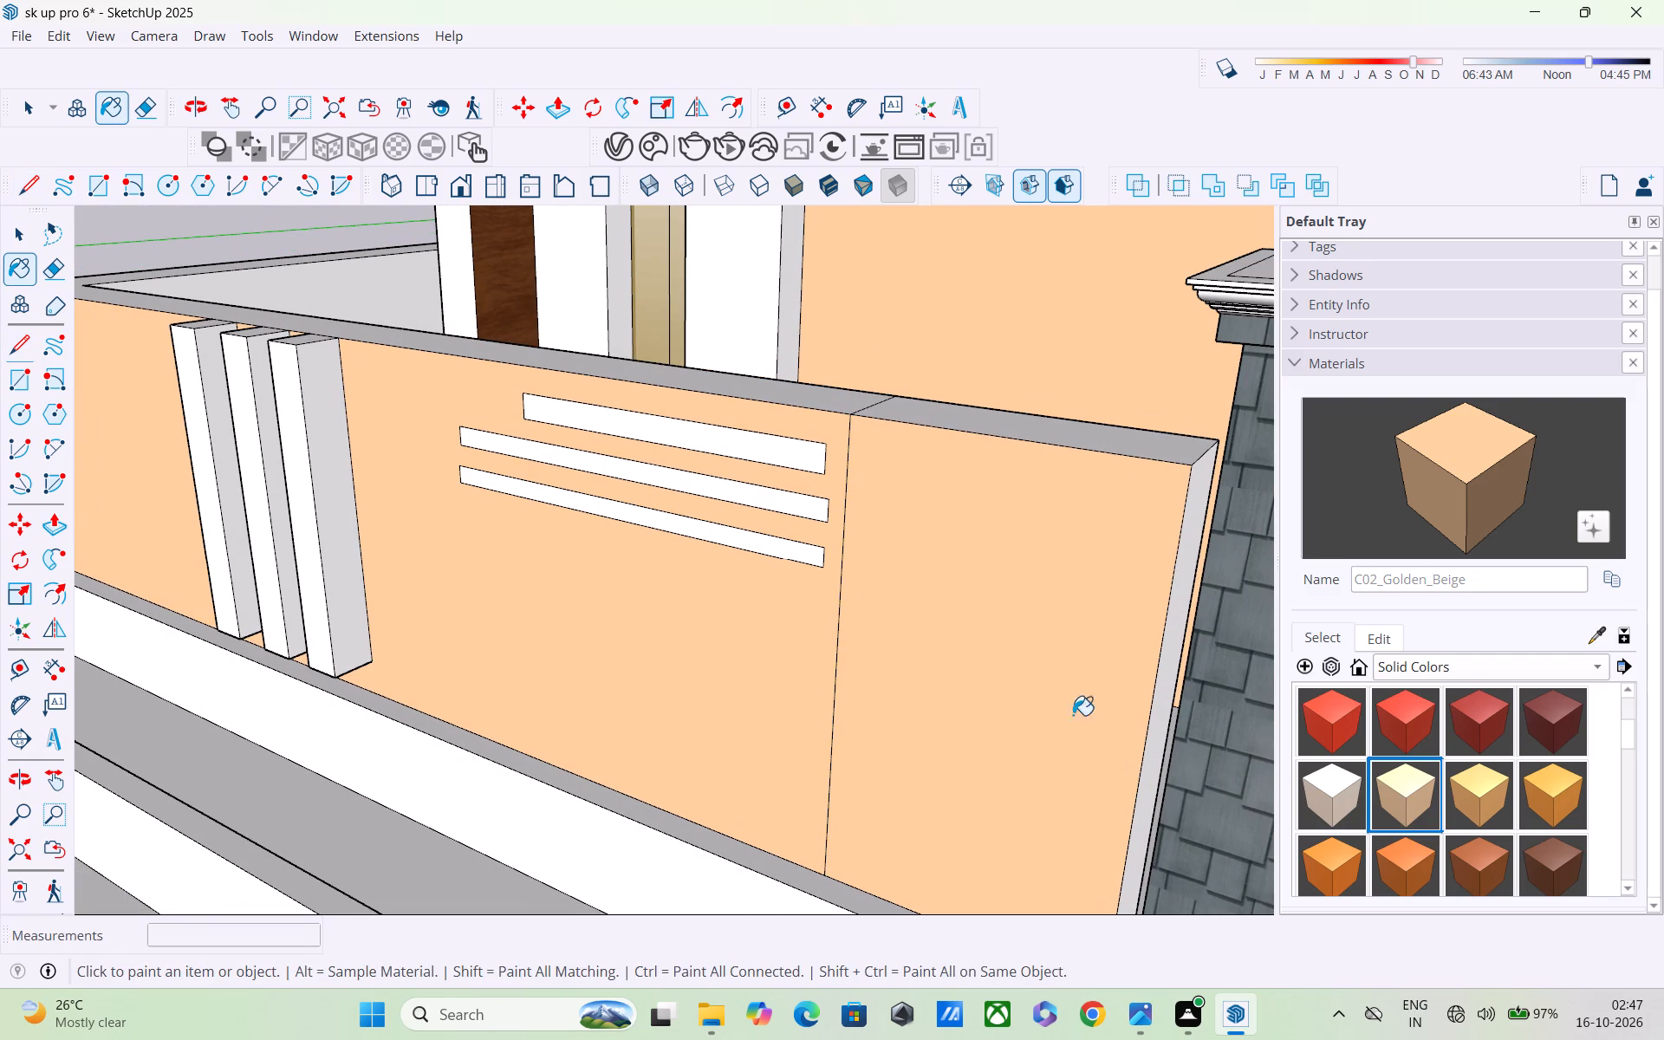
pyautogui.click(1061, 695)
pyautogui.click(1037, 688)
pyautogui.press('space')
pyautogui.doubleClick(1031, 692)
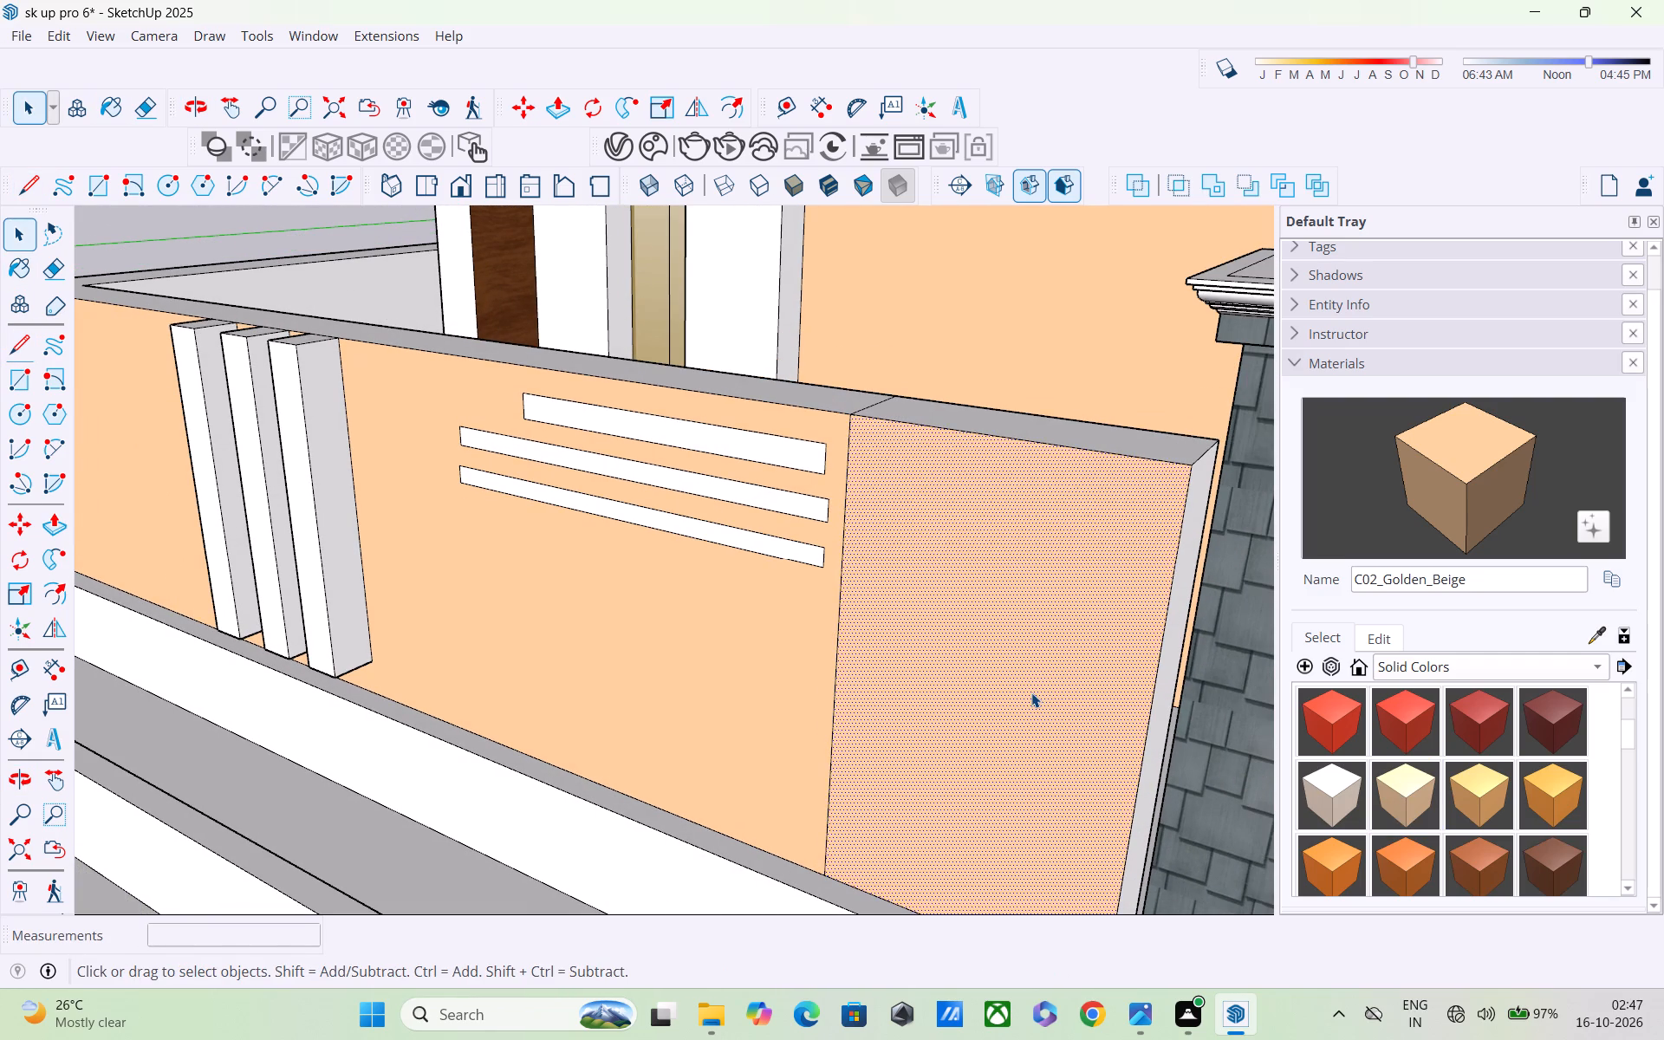
pyautogui.click(1394, 789)
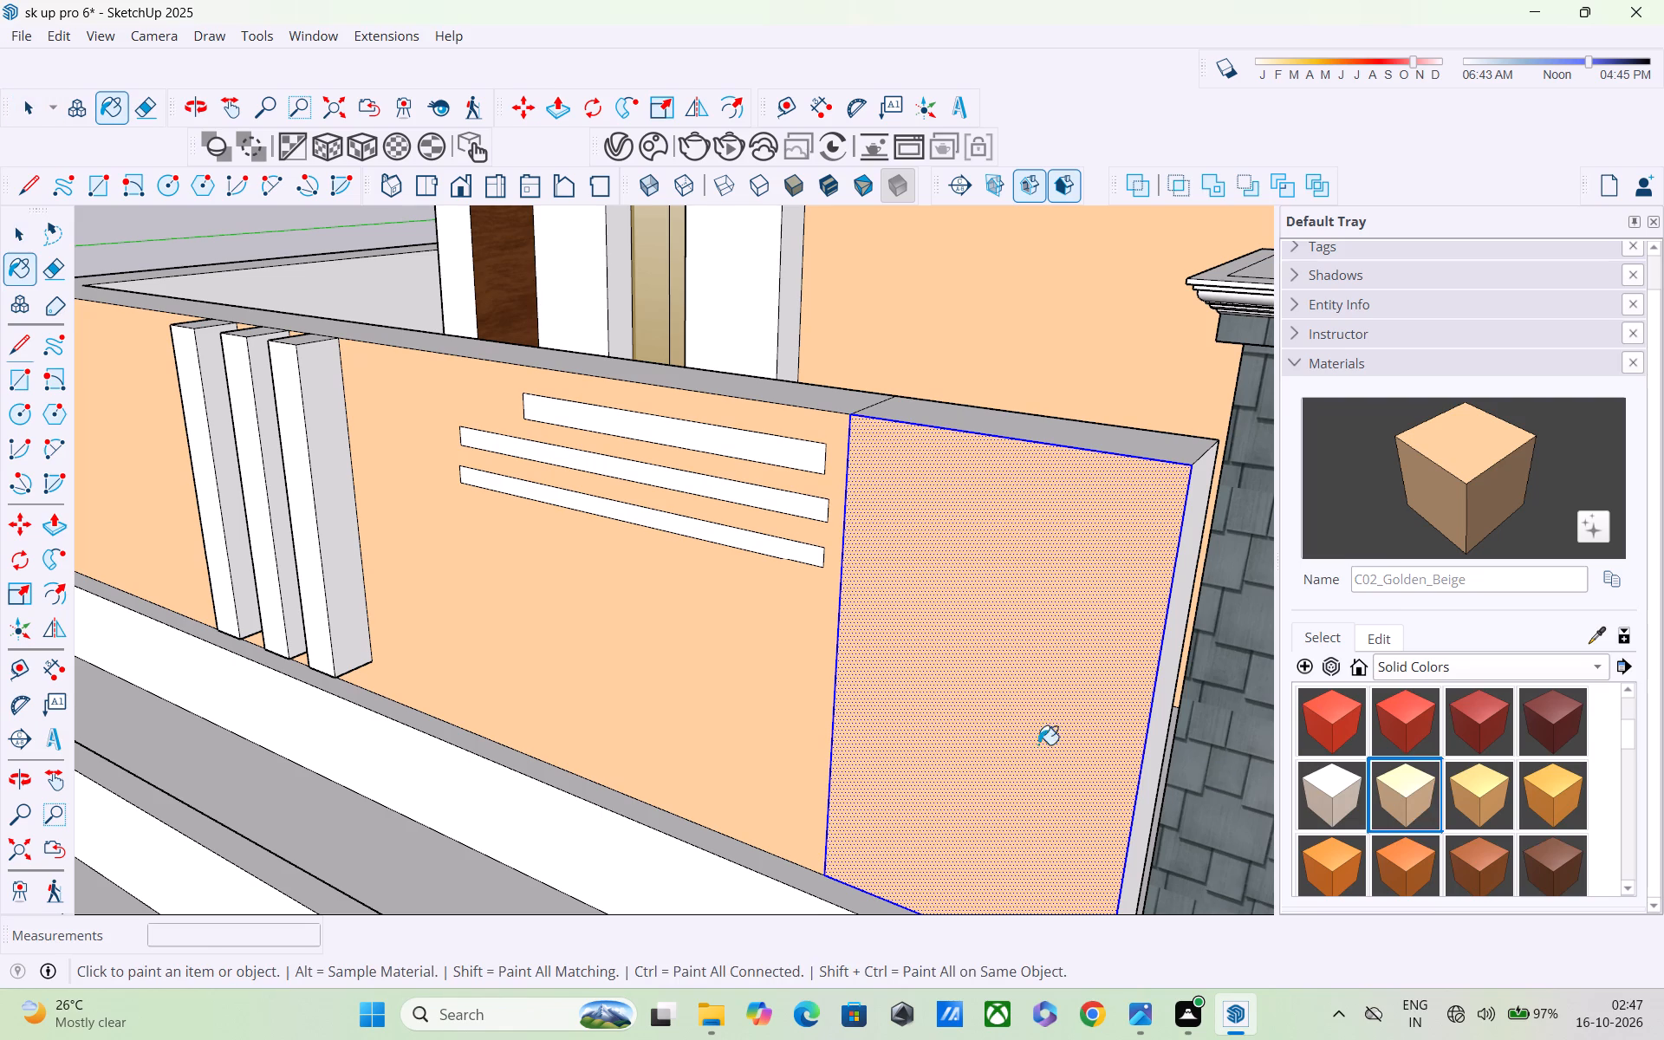
pyautogui.click(994, 688)
pyautogui.click(1025, 699)
# Apply C01_Vanilla_Cream to the compound wall section between the vertical line and the gate pillar.
pyautogui.click(1336, 793)
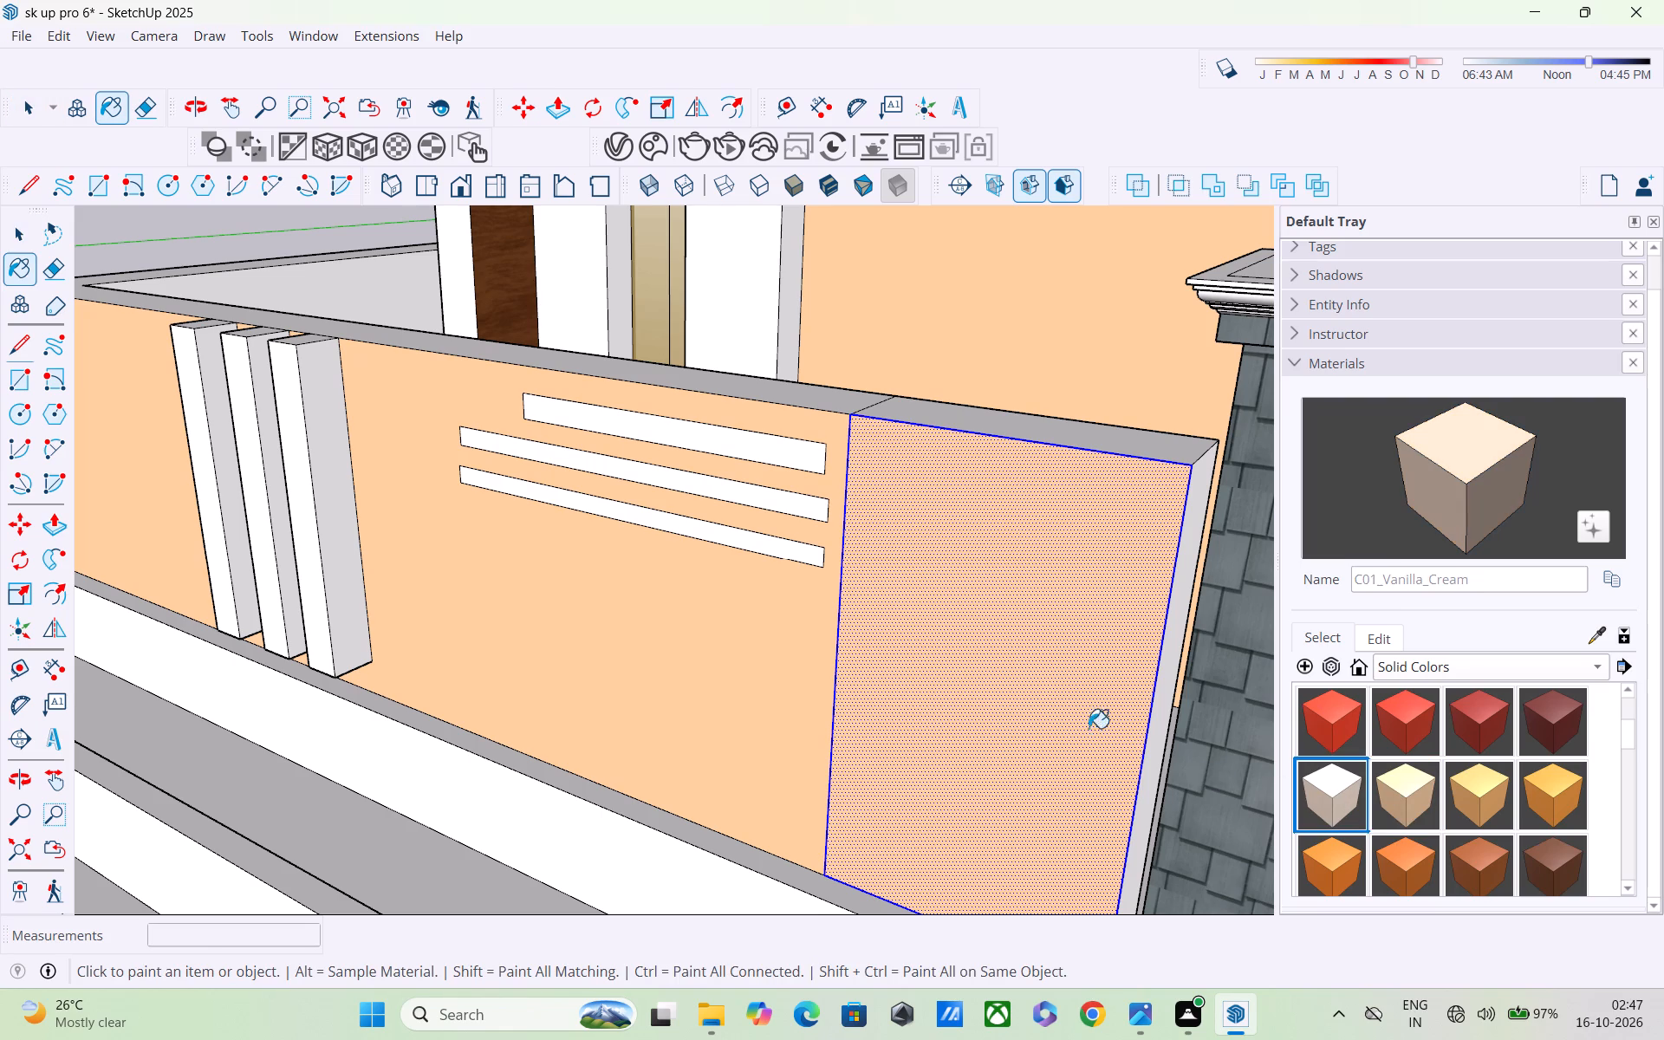
pyautogui.click(1070, 689)
pyautogui.scroll(-1, 1022, 695)
pyautogui.moveTo(1139, 733); pyautogui.dragTo(1244, 714, button='middle')
pyautogui.scroll(-6, 1390, 656)
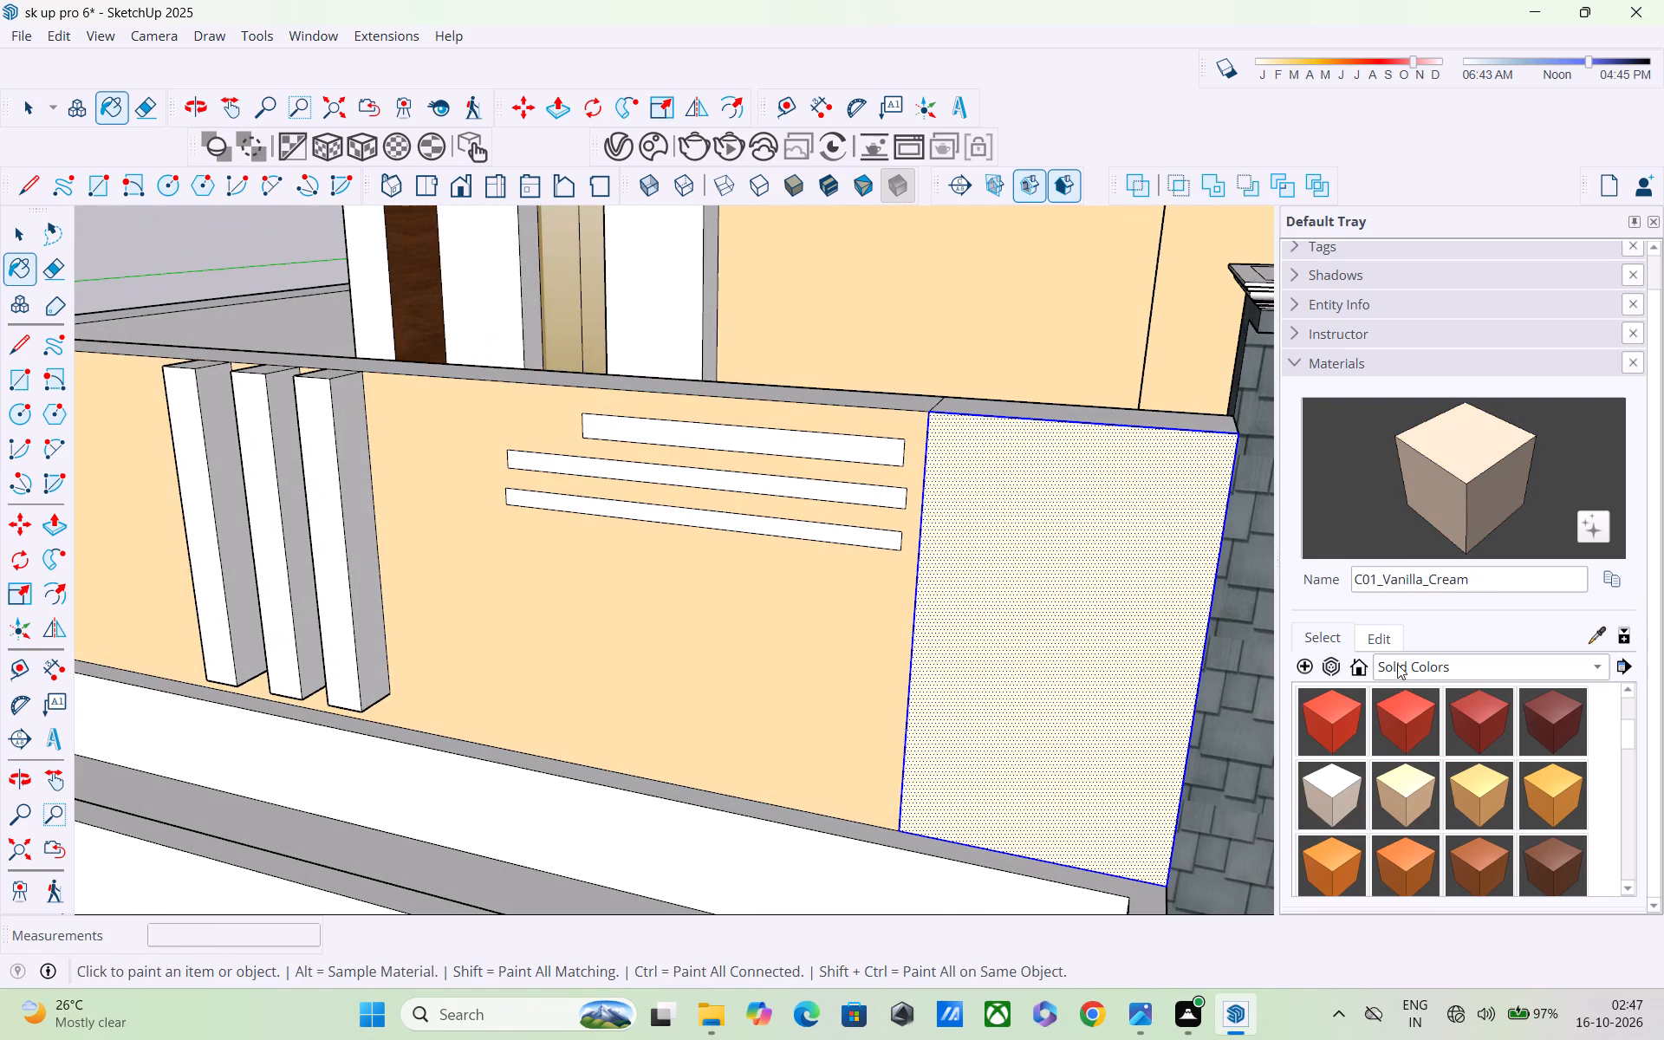
# Apply M09_Shadow_Night to the larger compound wall section around the horizontal strips and vertical fins, and clear the selection.
pyautogui.scroll(-20, 1426, 697)
pyautogui.scroll(-6, 1426, 697)
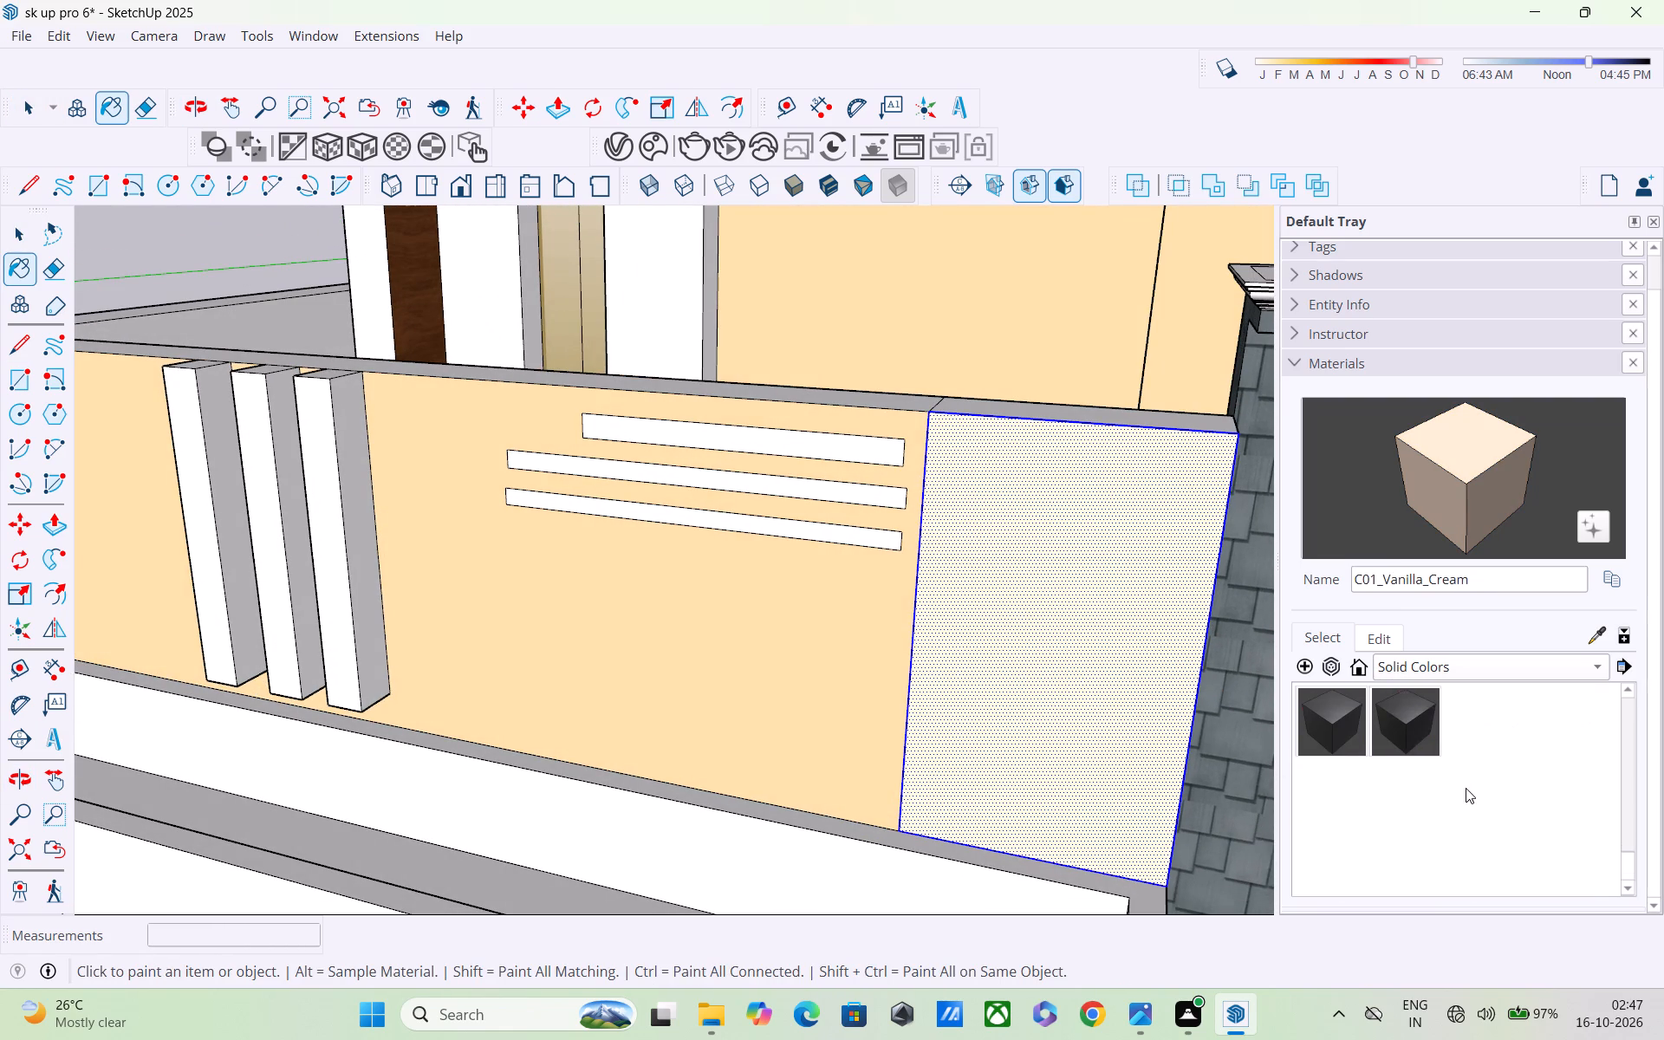
pyautogui.click(1414, 729)
pyautogui.click(845, 660)
pyautogui.scroll(-4, 843, 659)
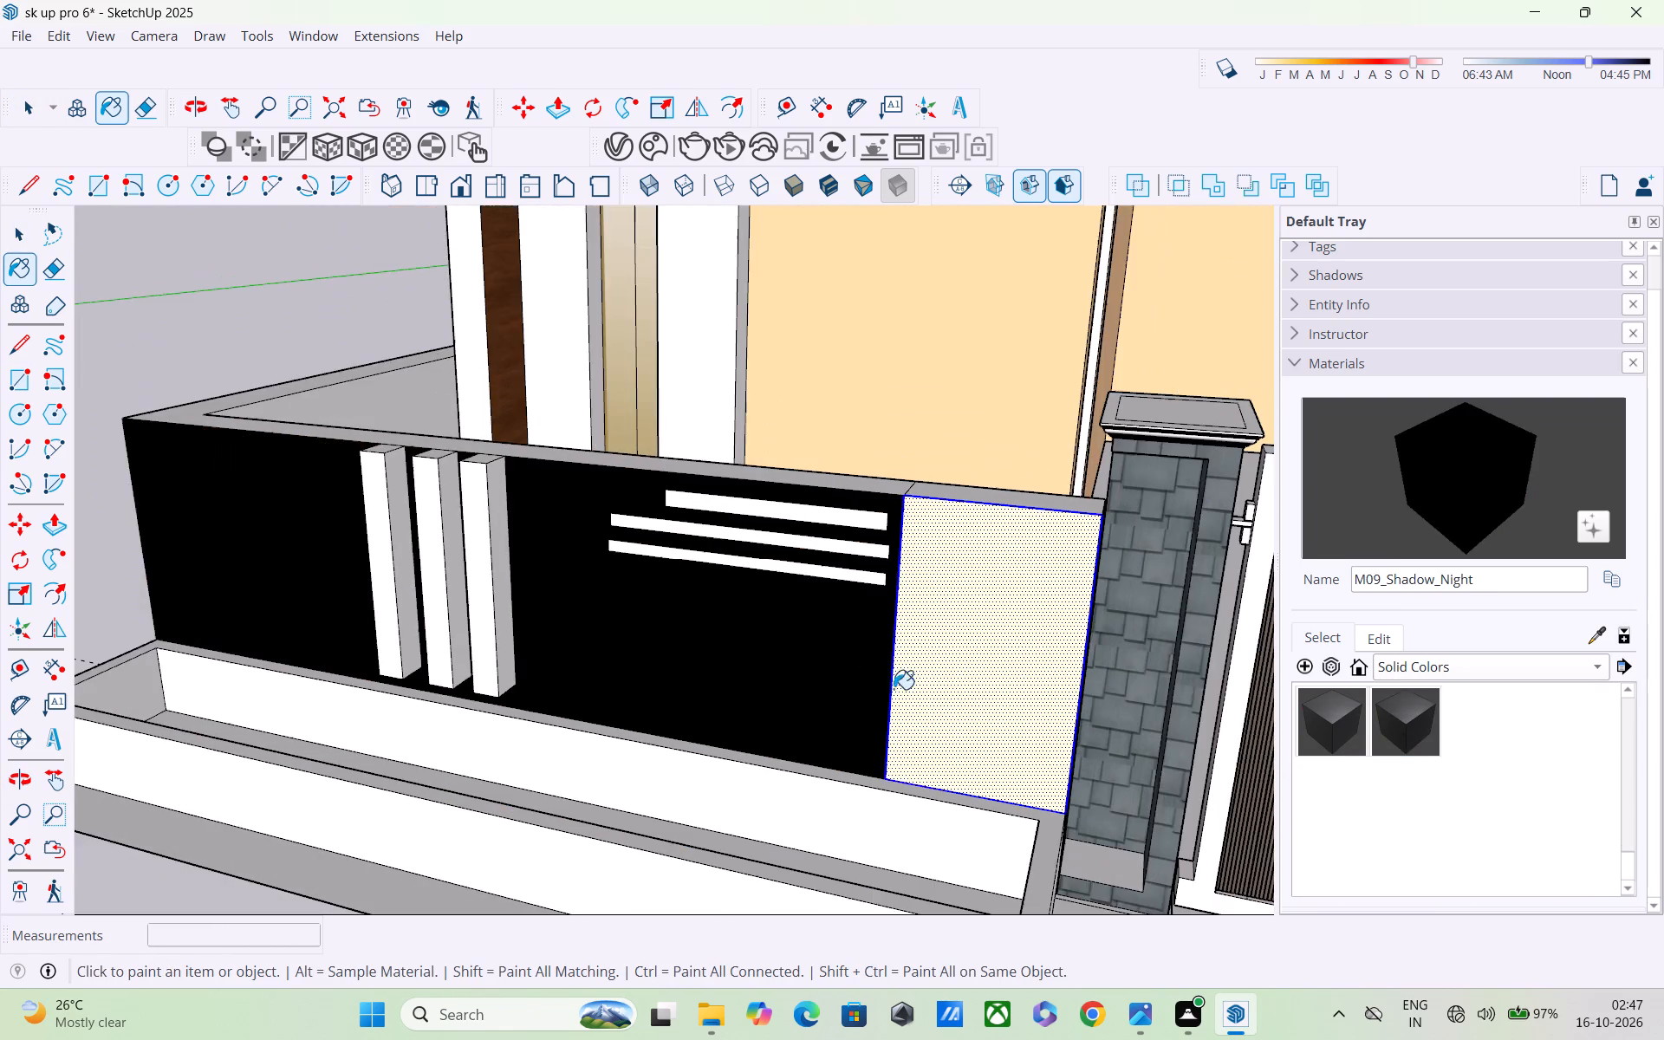
pyautogui.moveTo(974, 748); pyautogui.dragTo(1139, 701, button='middle')
pyautogui.scroll(-9, 1097, 679)
pyautogui.press('space')
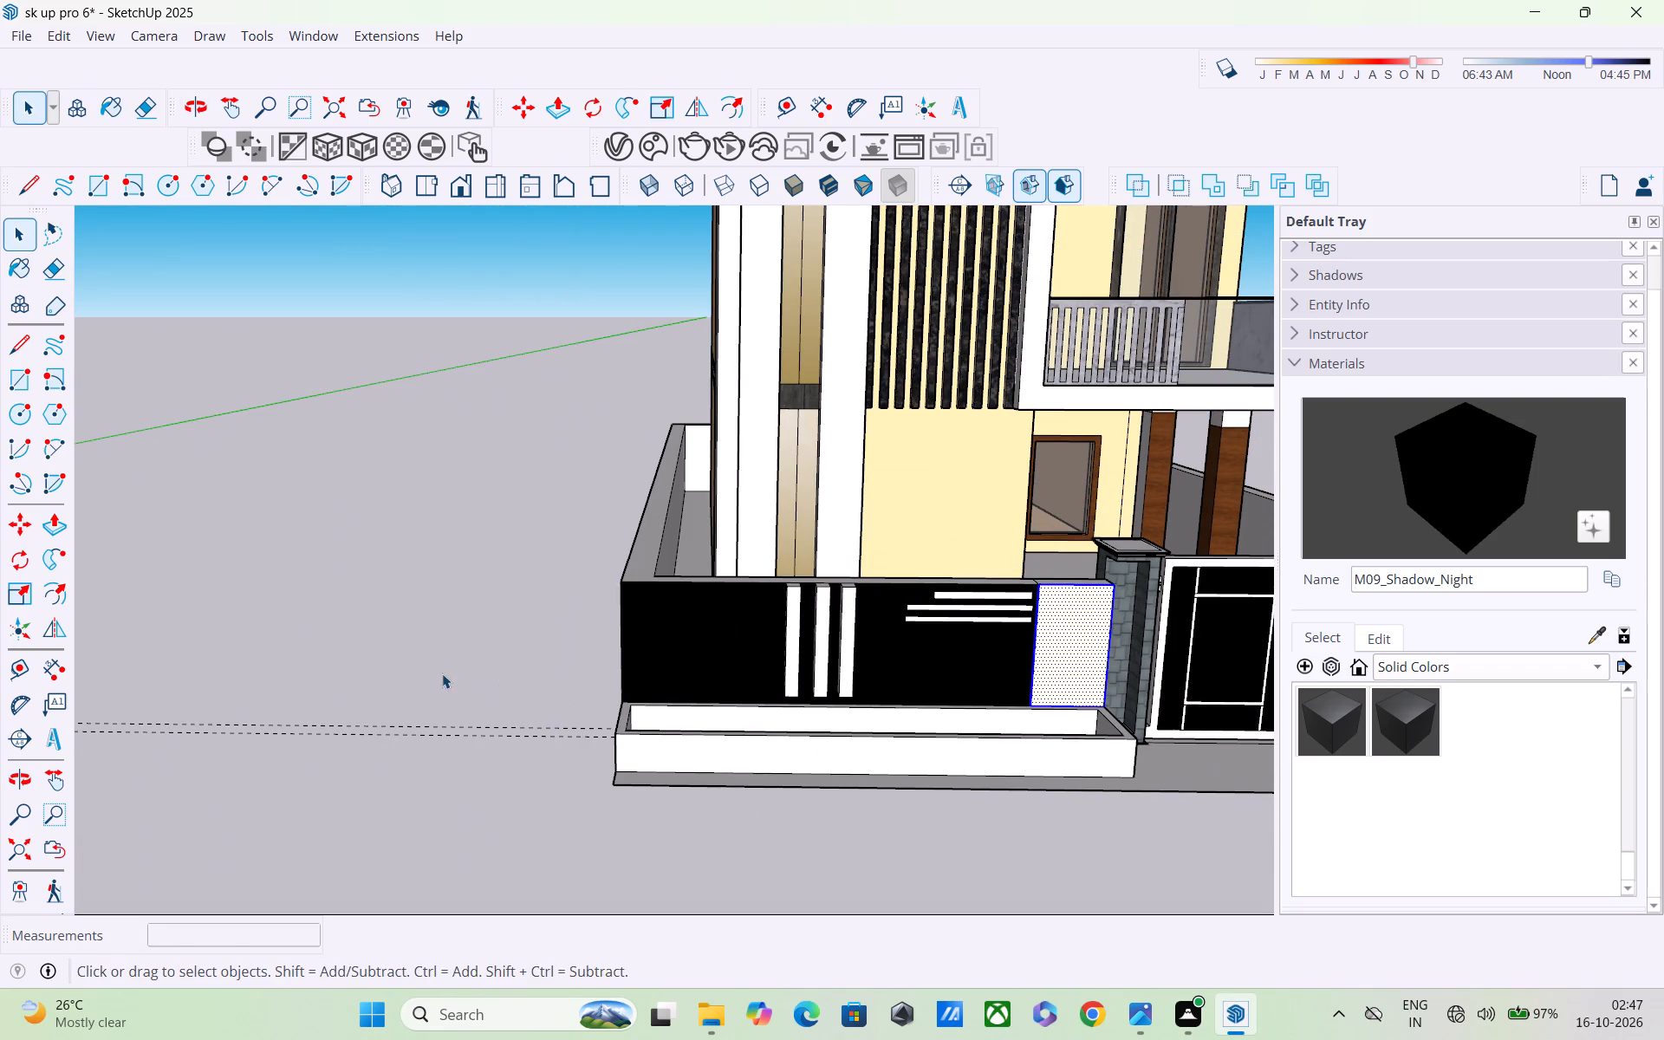
pyautogui.click(442, 673)
# Import the plants model from the Downloads folder.
pyautogui.scroll(-1, 1107, 696)
pyautogui.moveTo(1131, 745); pyautogui.dragTo(915, 569, button='middle')
pyautogui.moveTo(1042, 681); pyautogui.dragTo(1090, 725, button='middle')
pyautogui.scroll(-1, 1090, 725)
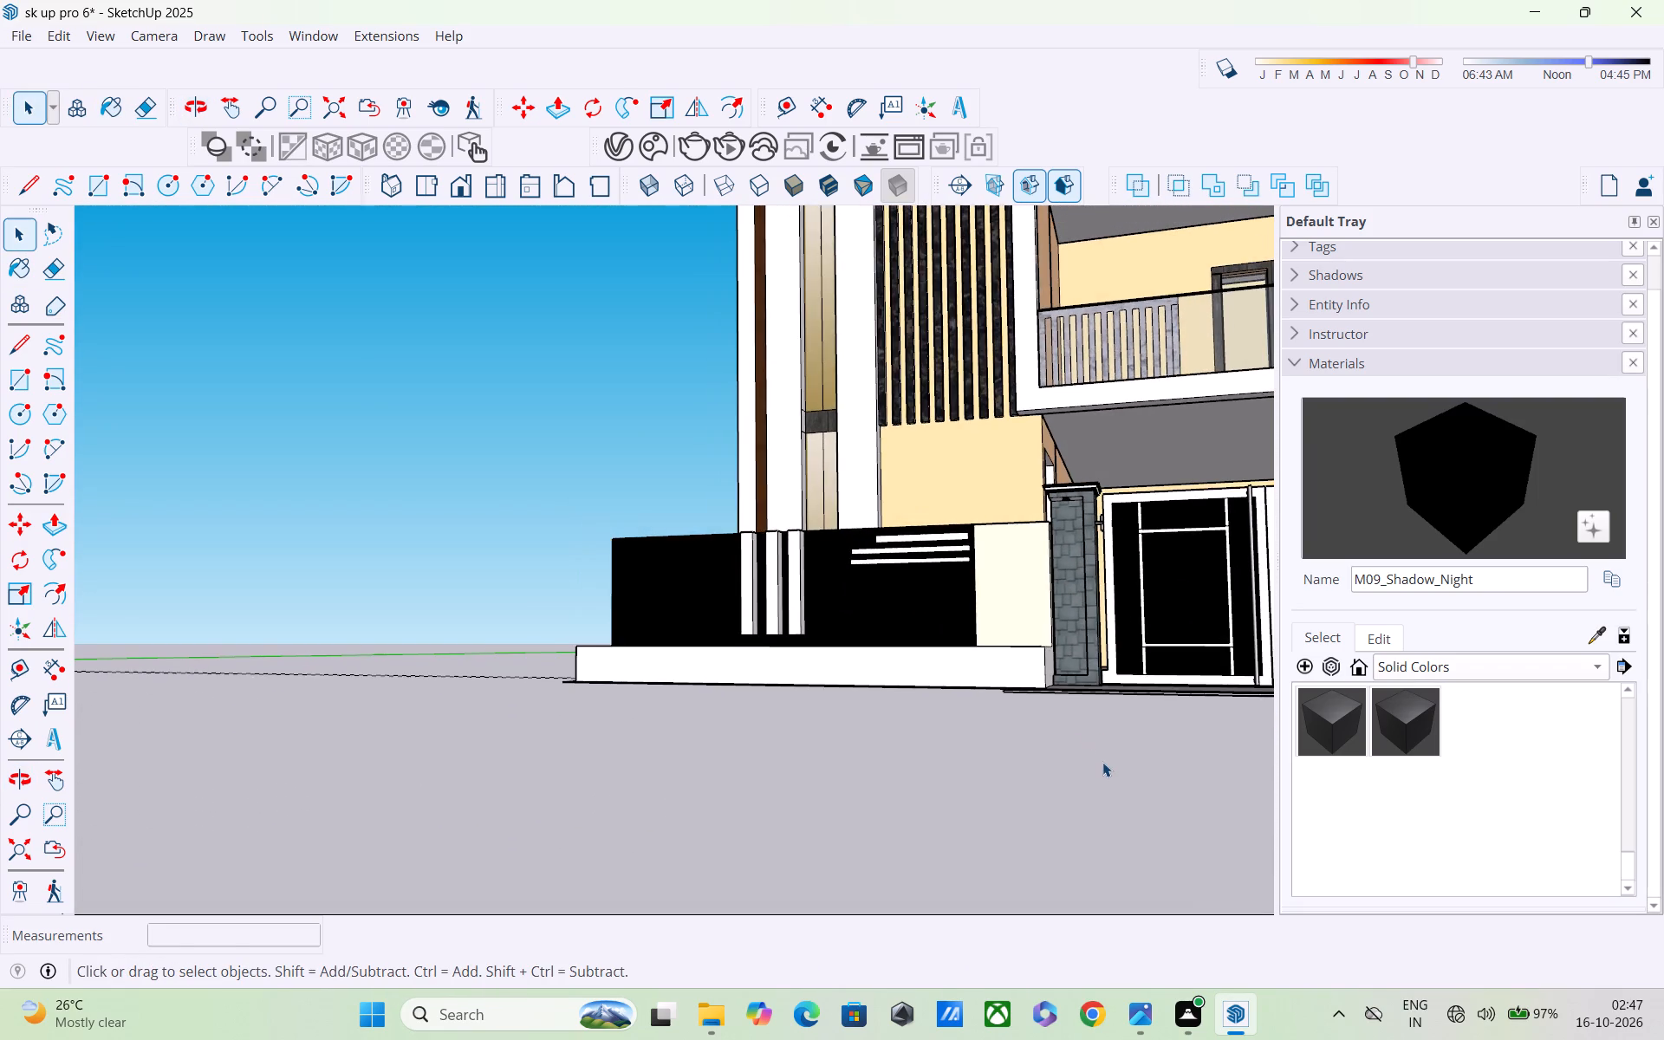
pyautogui.scroll(-1, 1103, 763)
pyautogui.scroll(-1, 797, 533)
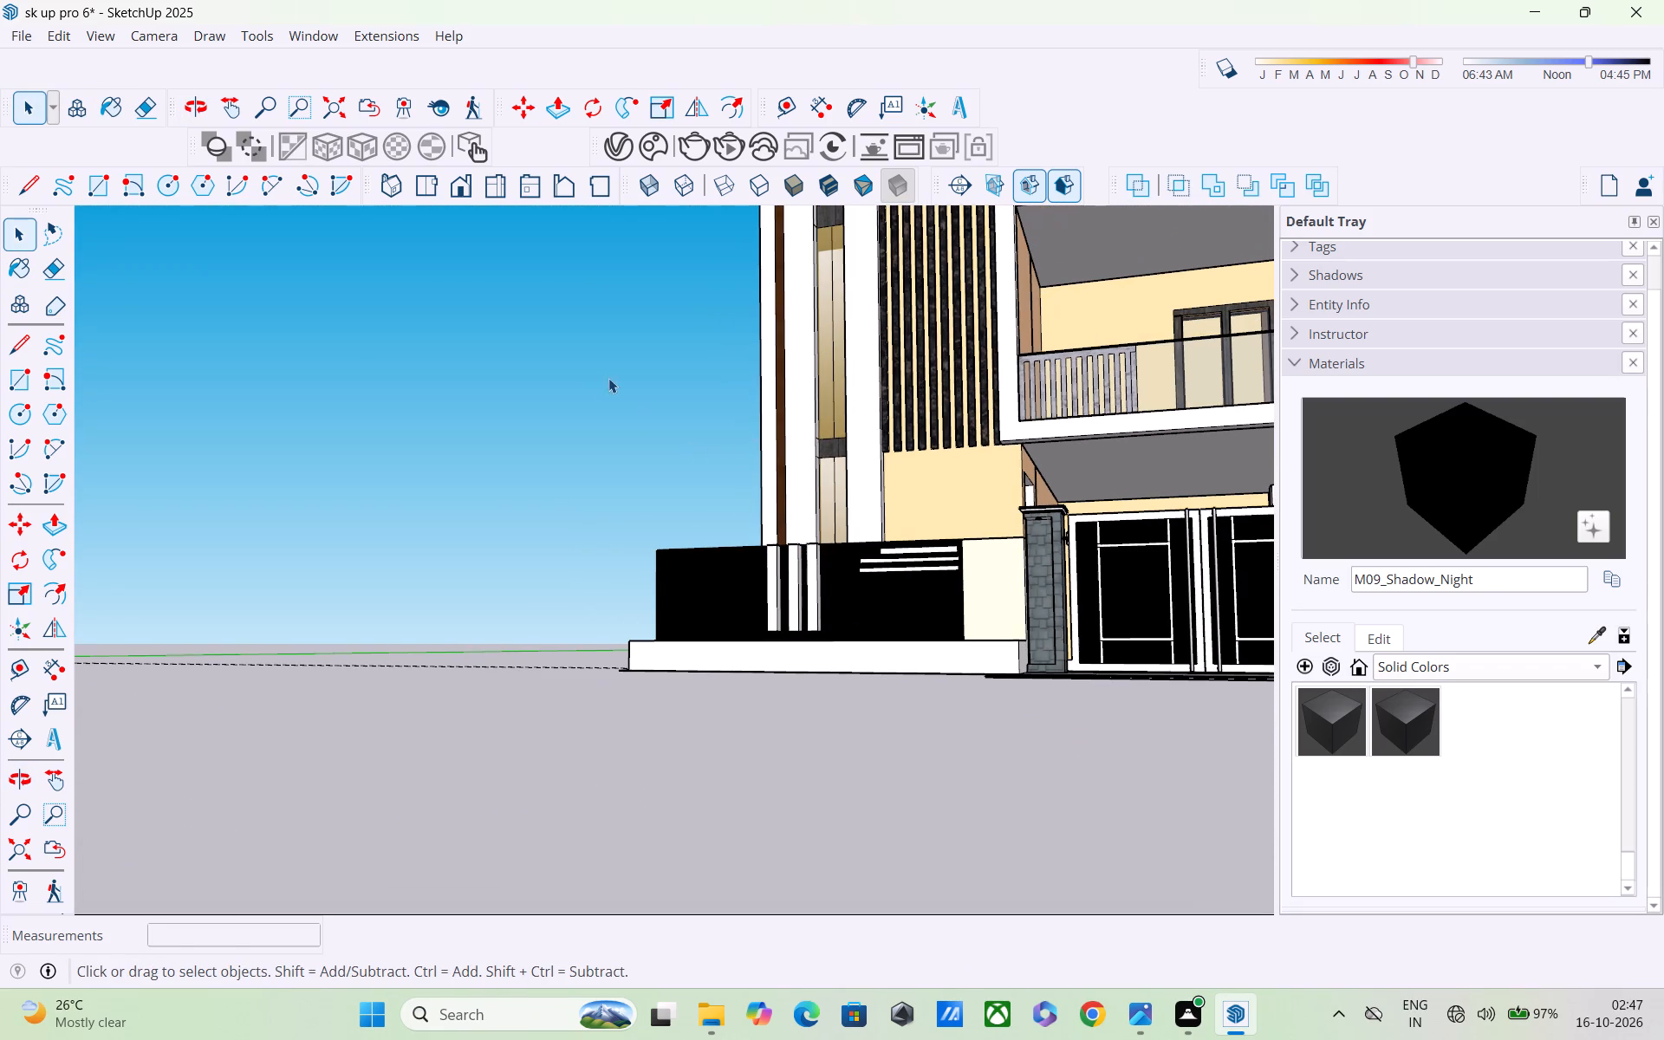
pyautogui.click(29, 37)
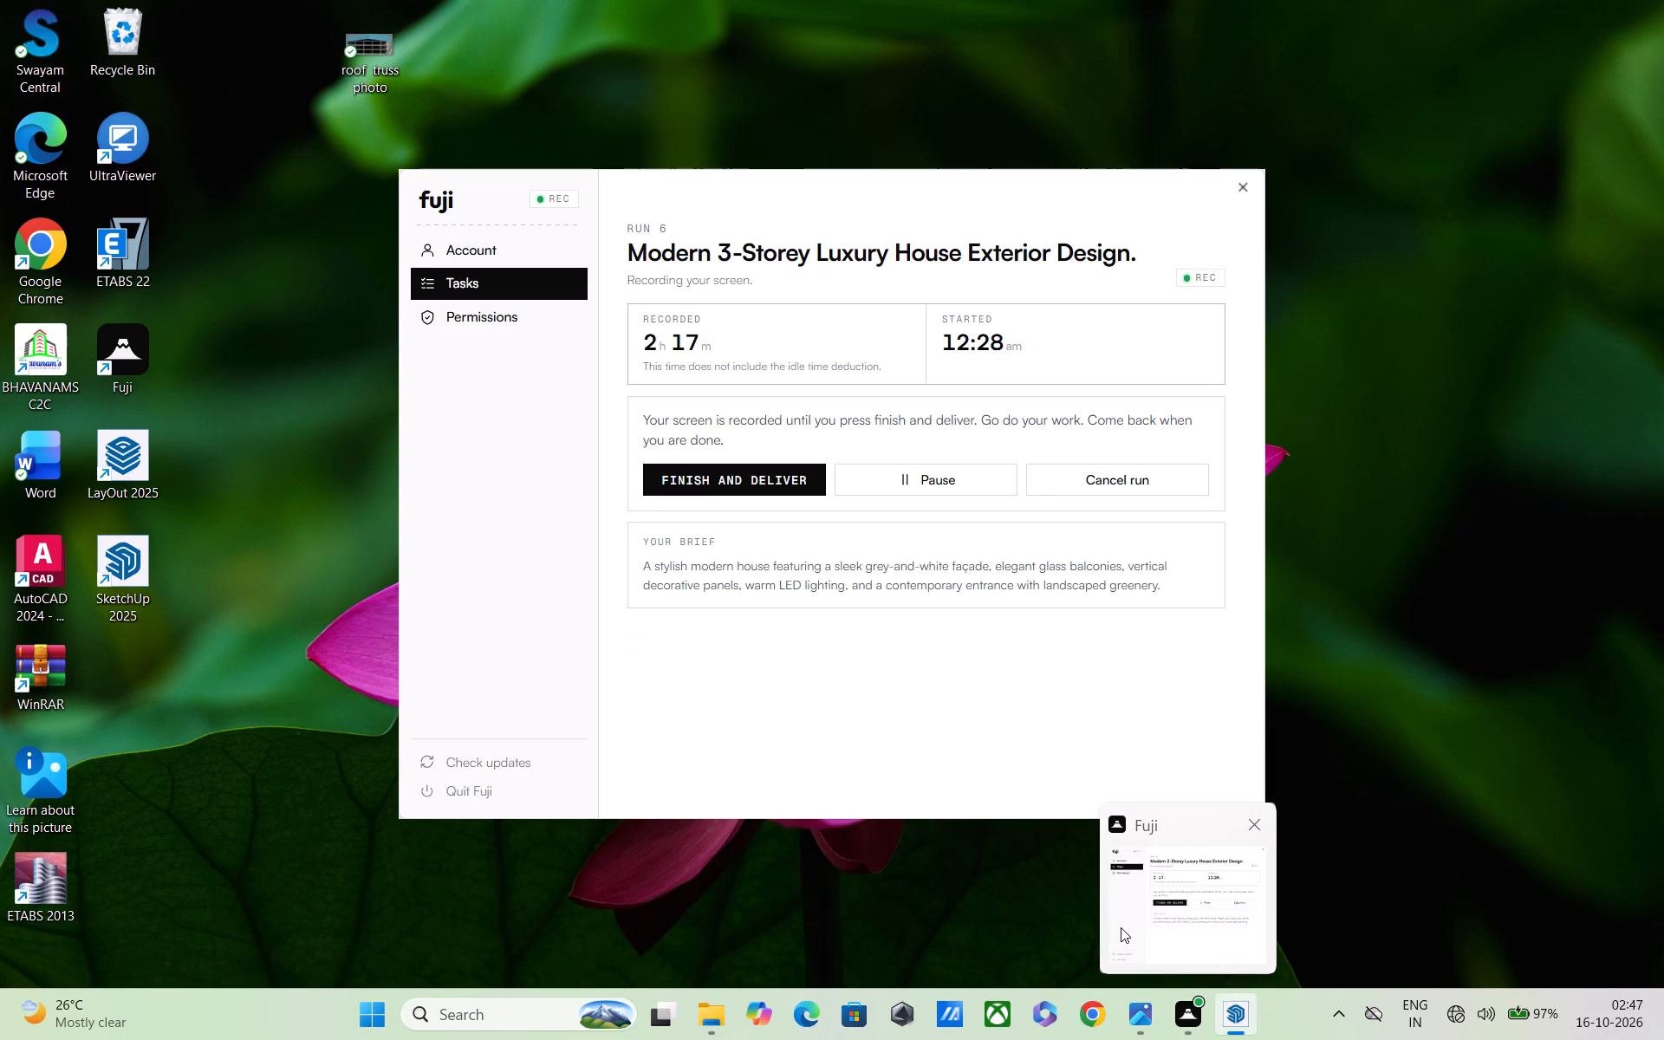
pyautogui.click(105, 341)
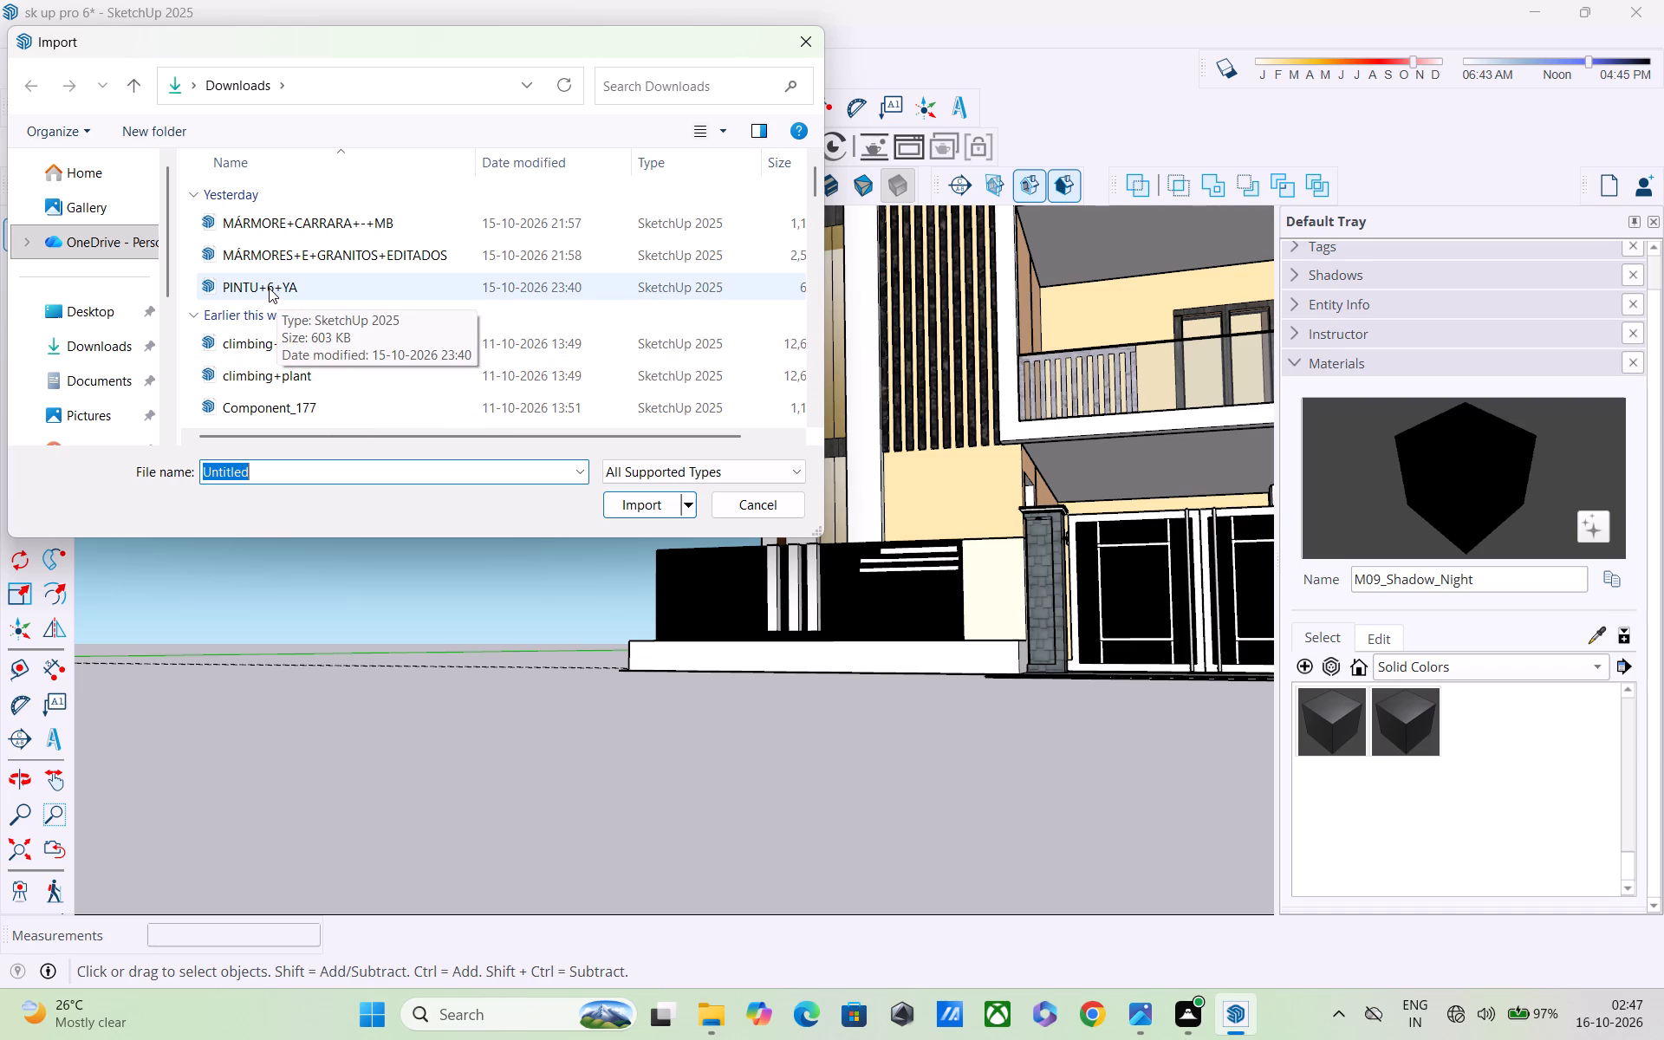
pyautogui.scroll(-2, 269, 288)
pyautogui.scroll(1, 268, 303)
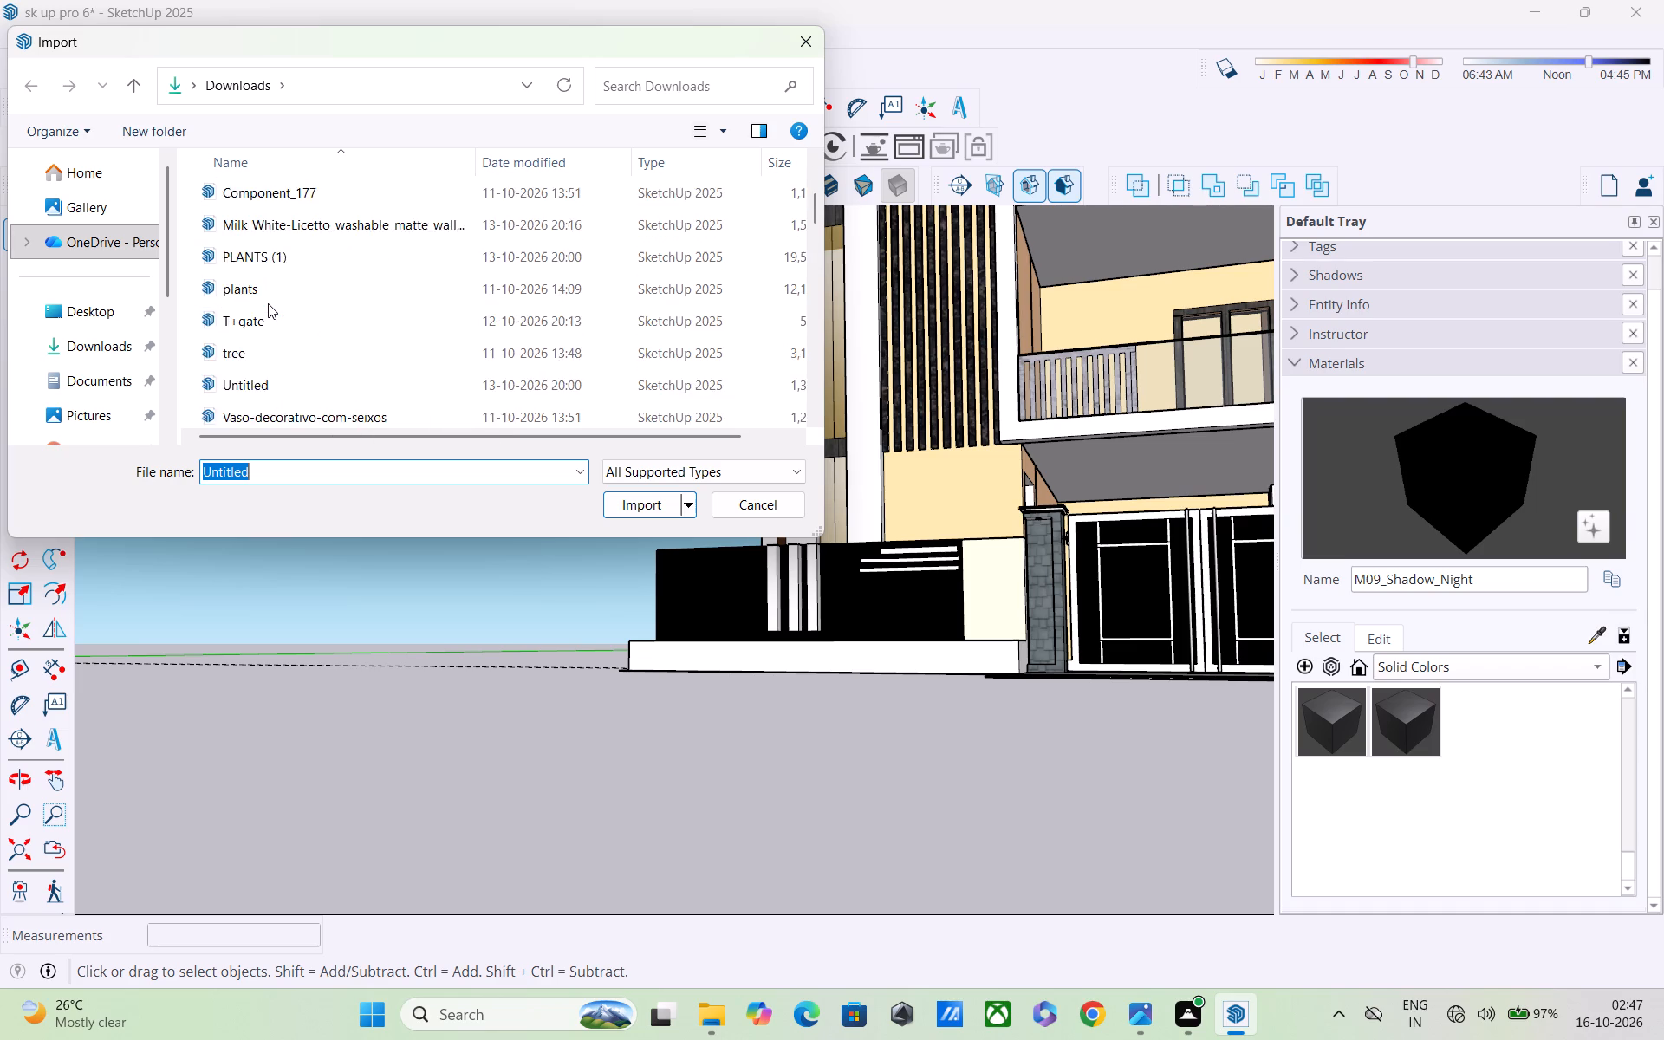
pyautogui.scroll(1, 268, 303)
pyautogui.moveTo(266, 302); pyautogui.dragTo(267, 315, button='middle')
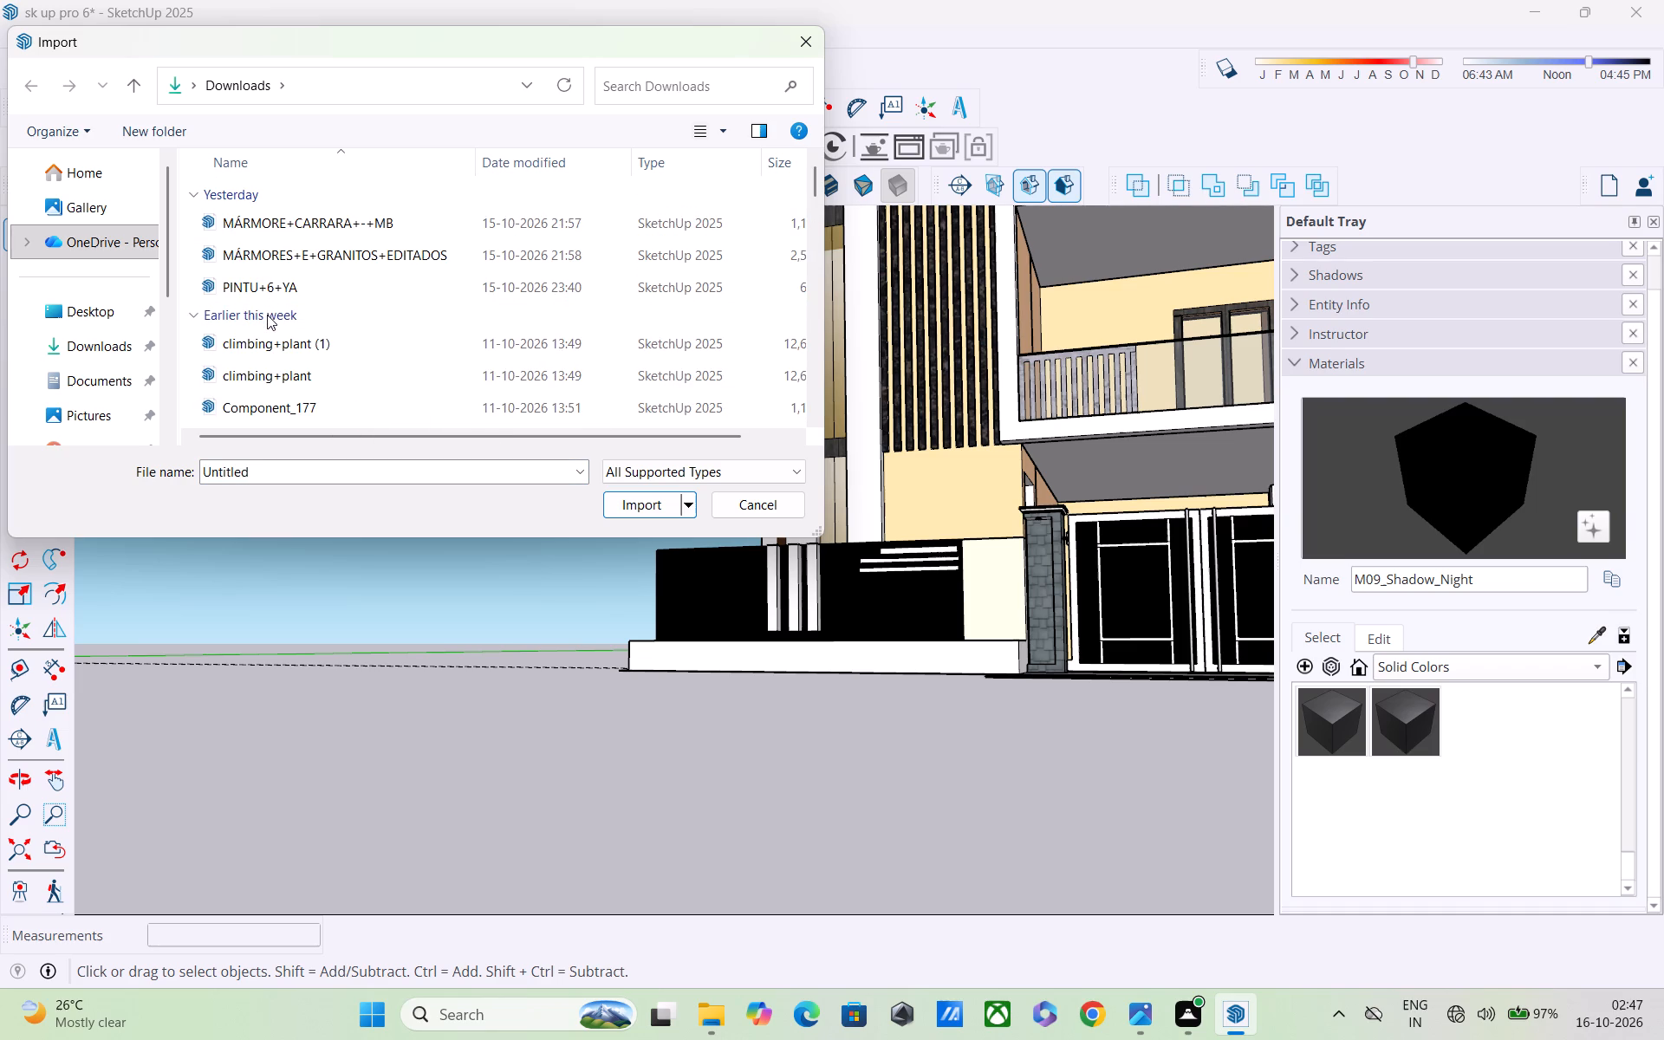
pyautogui.moveTo(267, 315); pyautogui.dragTo(267, 315, button='middle')
pyautogui.scroll(-1, 267, 315)
pyautogui.click(267, 315)
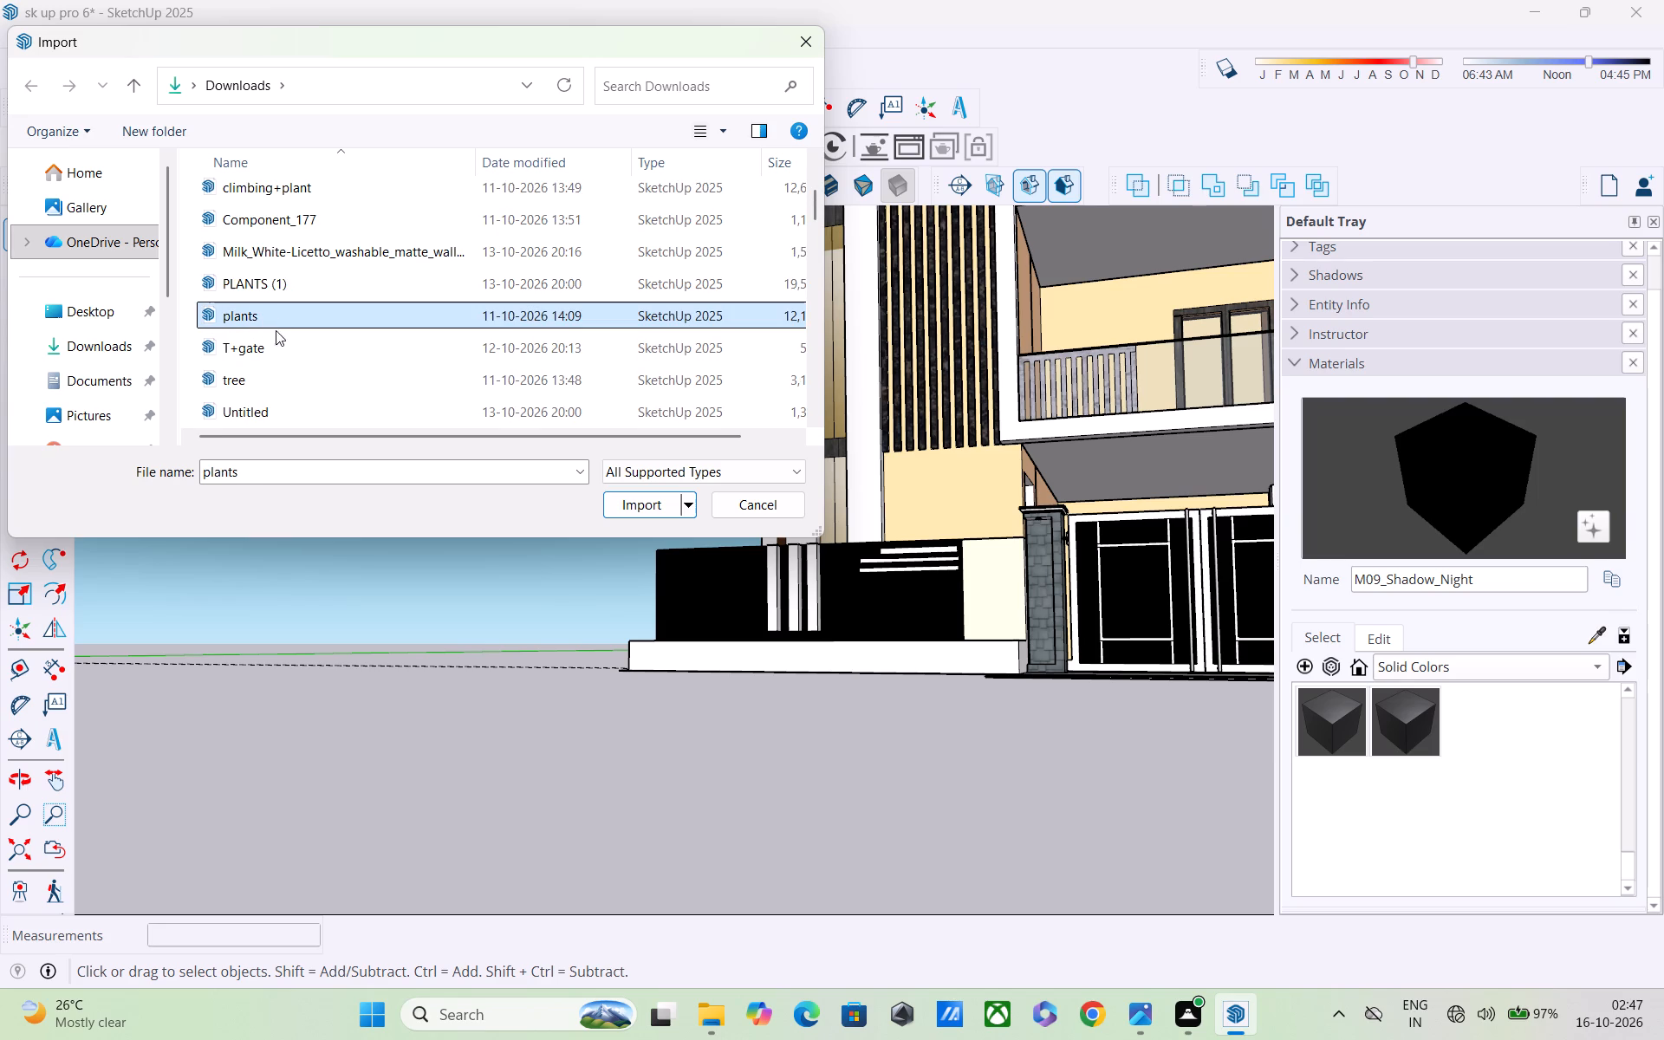
pyautogui.click(621, 508)
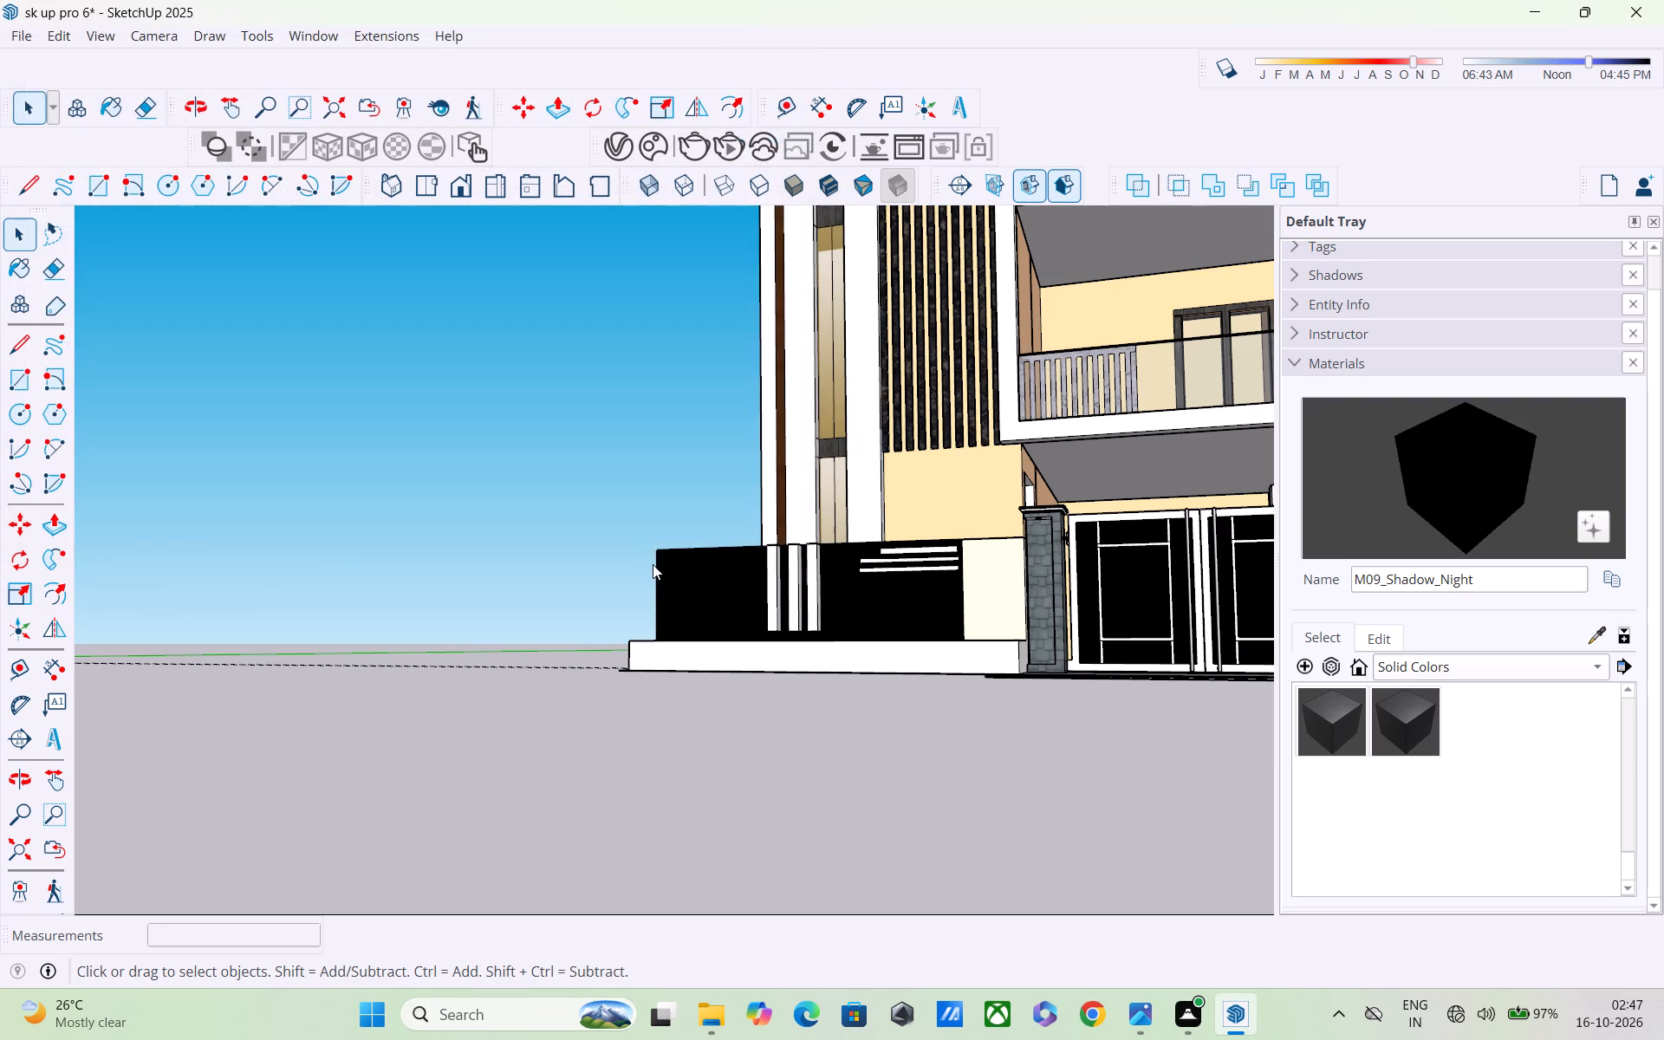
# Place the potted plant on the paving in front of the gate pillar next to the plain side compound wall.
pyautogui.scroll(-3, 687, 665)
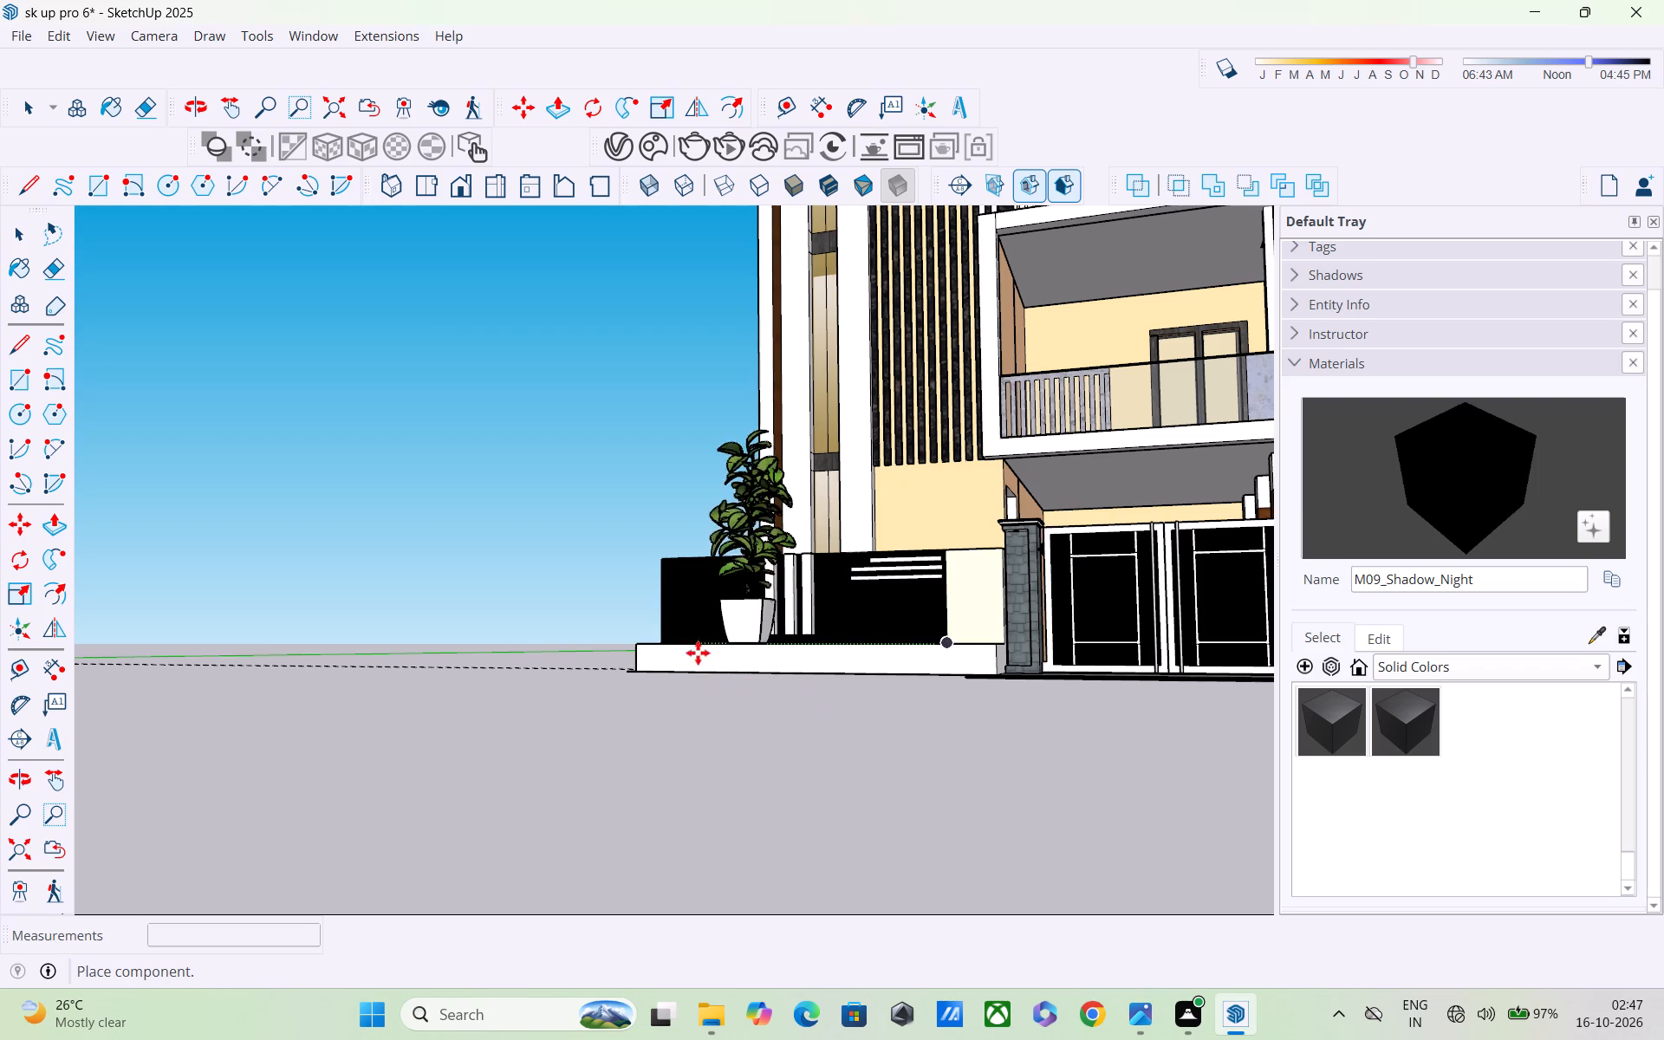
pyautogui.keyDown('shift'); pyautogui.moveTo(695, 622); pyautogui.dragTo(447, 631, button='middle'); pyautogui.keyUp('shift')
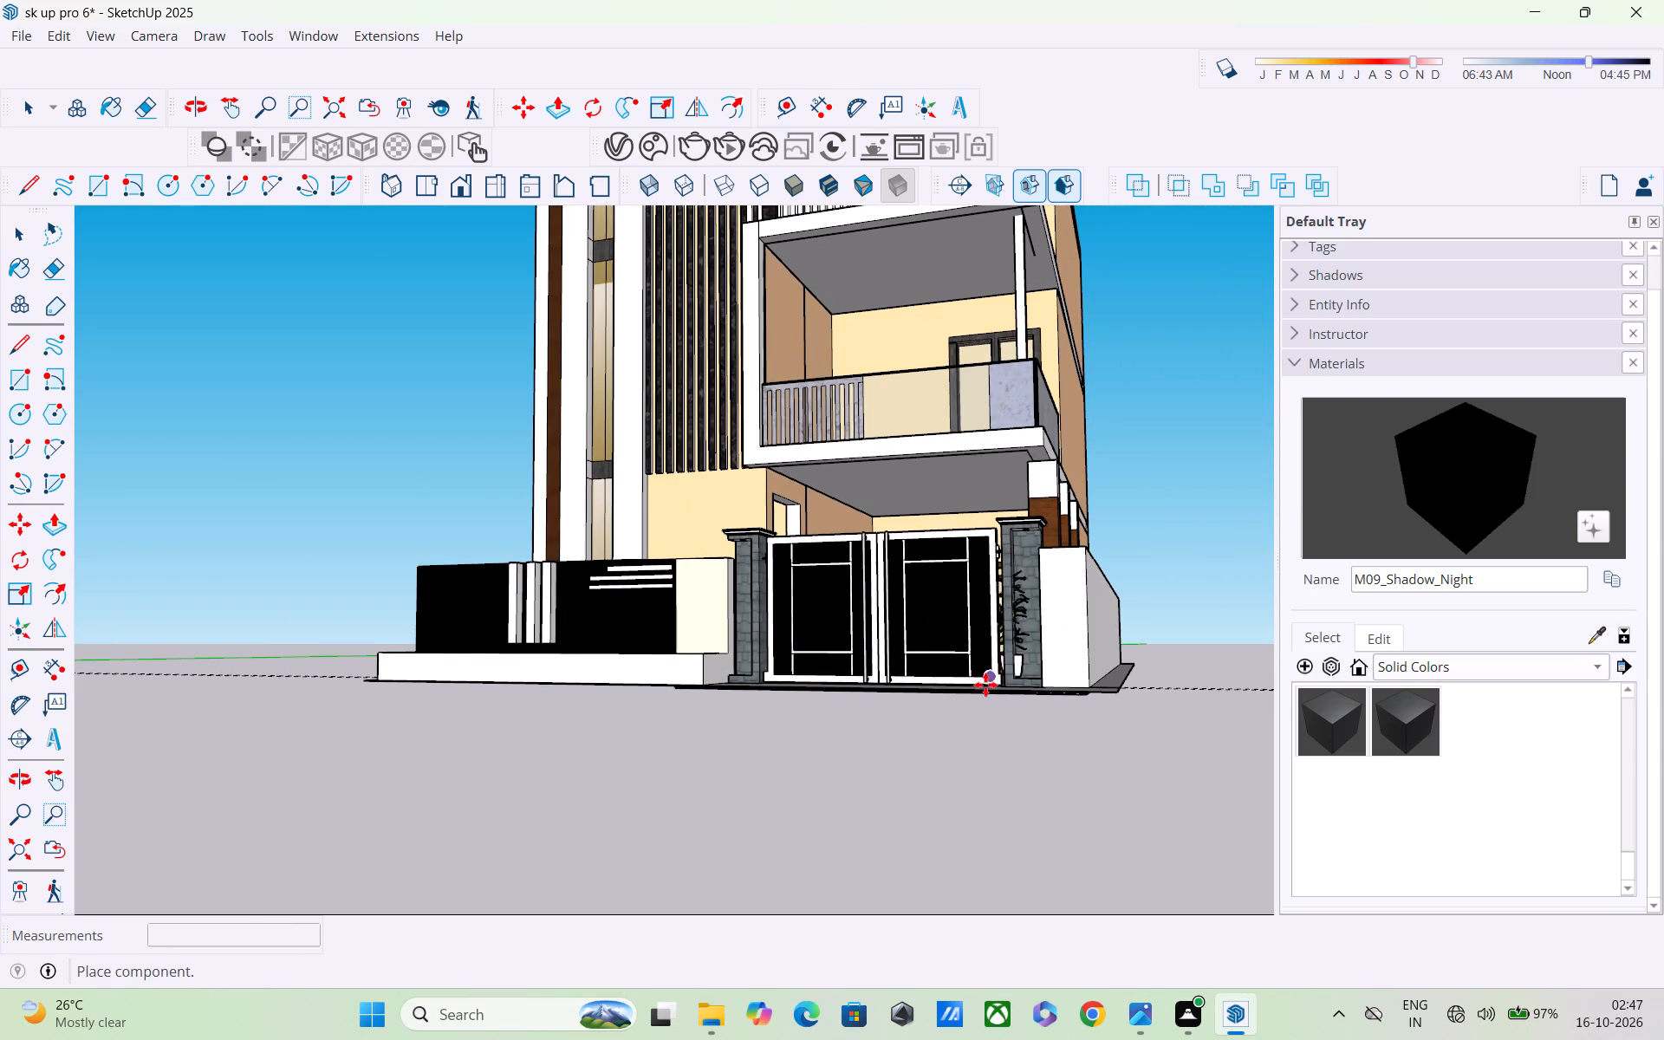
pyautogui.keyDown('shift'); pyautogui.moveTo(972, 712); pyautogui.dragTo(895, 818, button='middle'); pyautogui.keyUp('shift')
pyautogui.scroll(4, 983, 790)
pyautogui.moveTo(981, 786); pyautogui.dragTo(967, 879, button='middle')
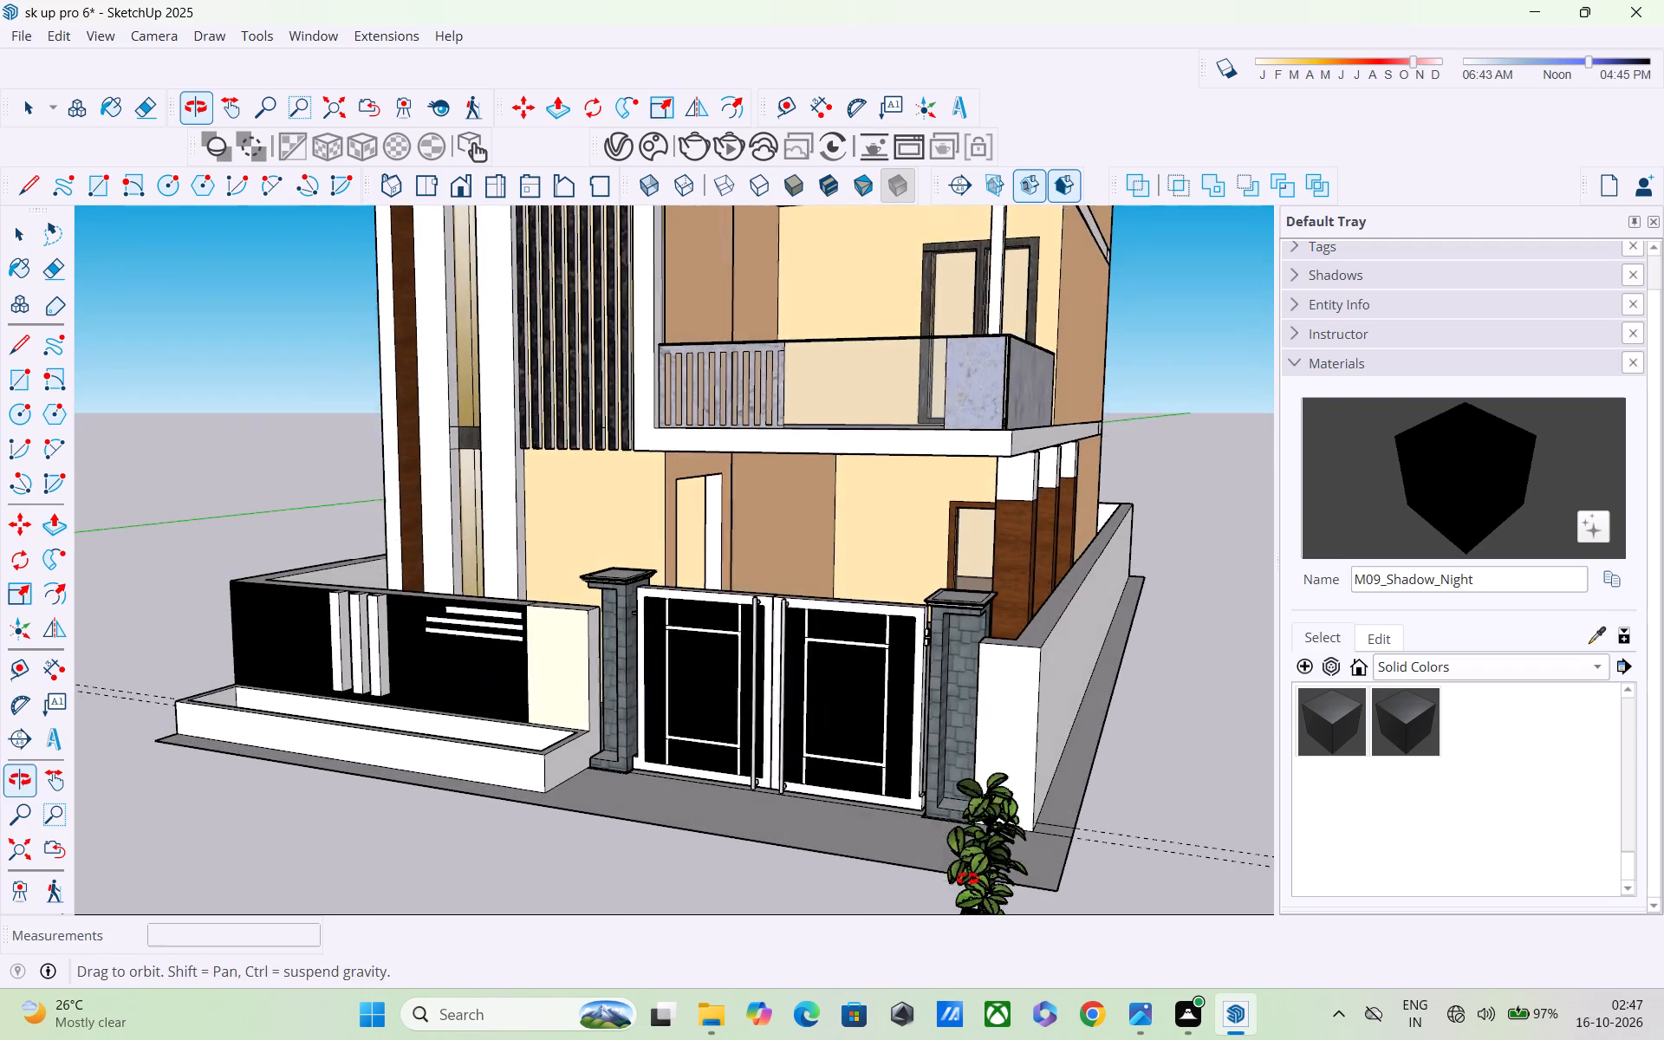
pyautogui.moveTo(967, 879); pyautogui.dragTo(966, 880, button='middle')
pyautogui.scroll(3, 930, 849)
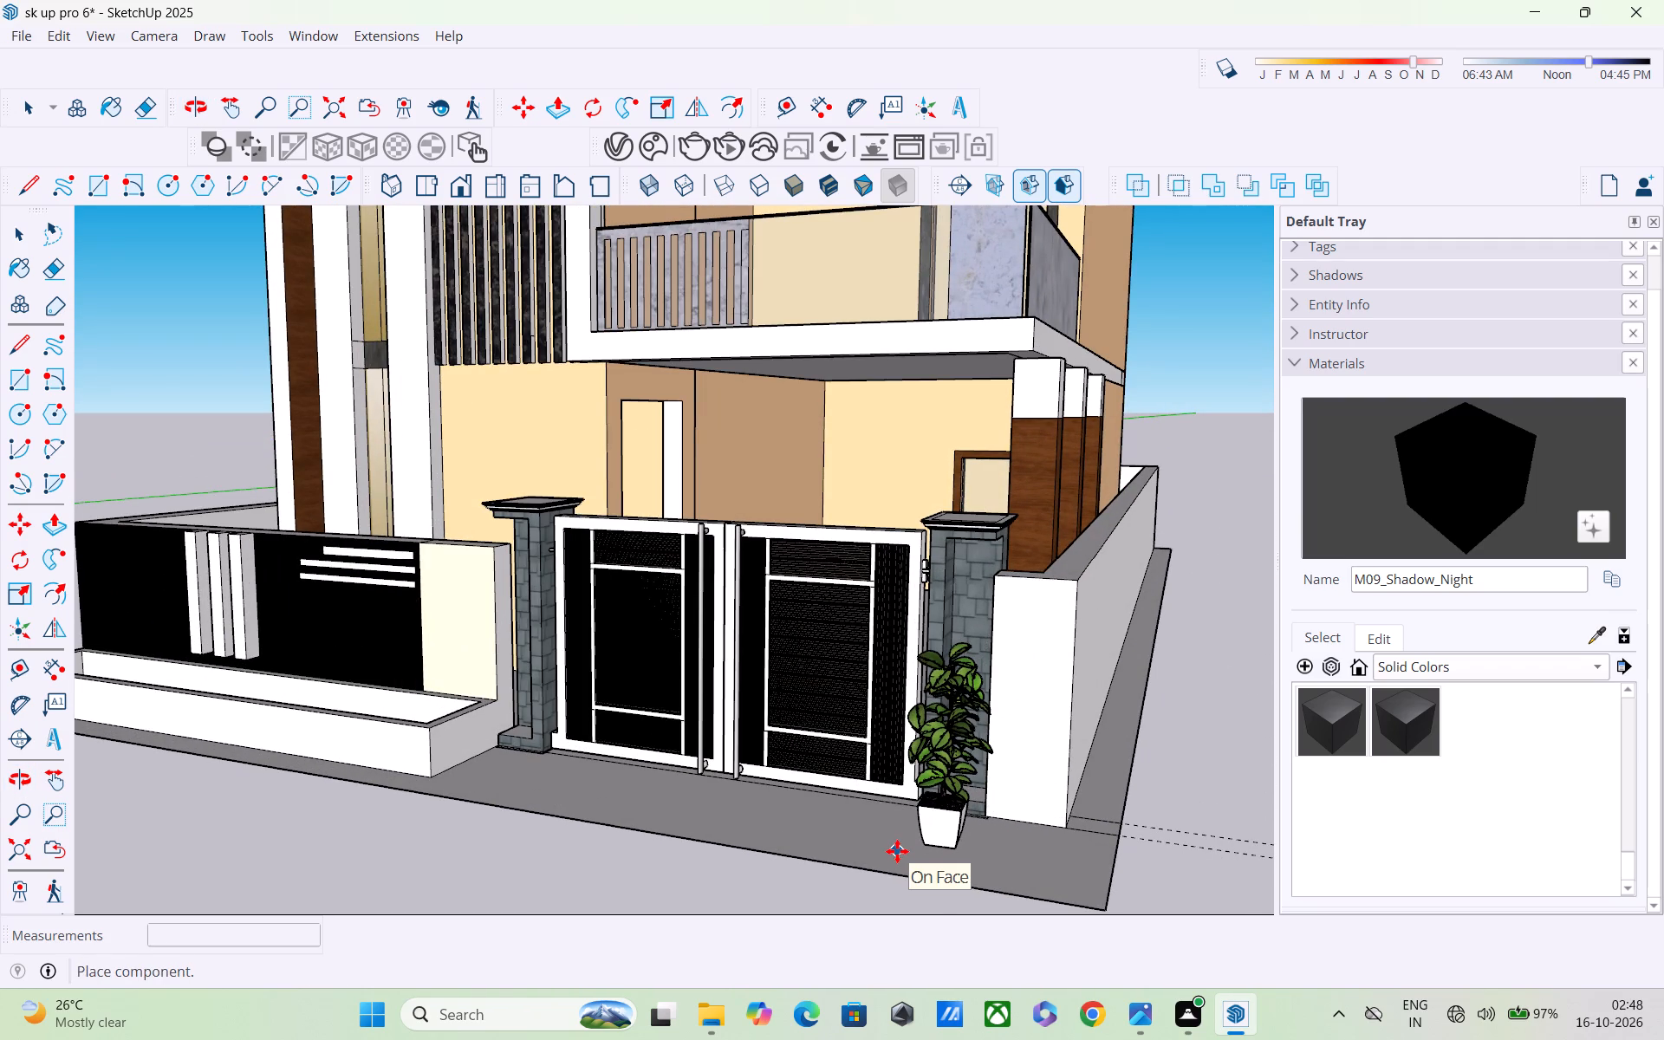
pyautogui.click(906, 845)
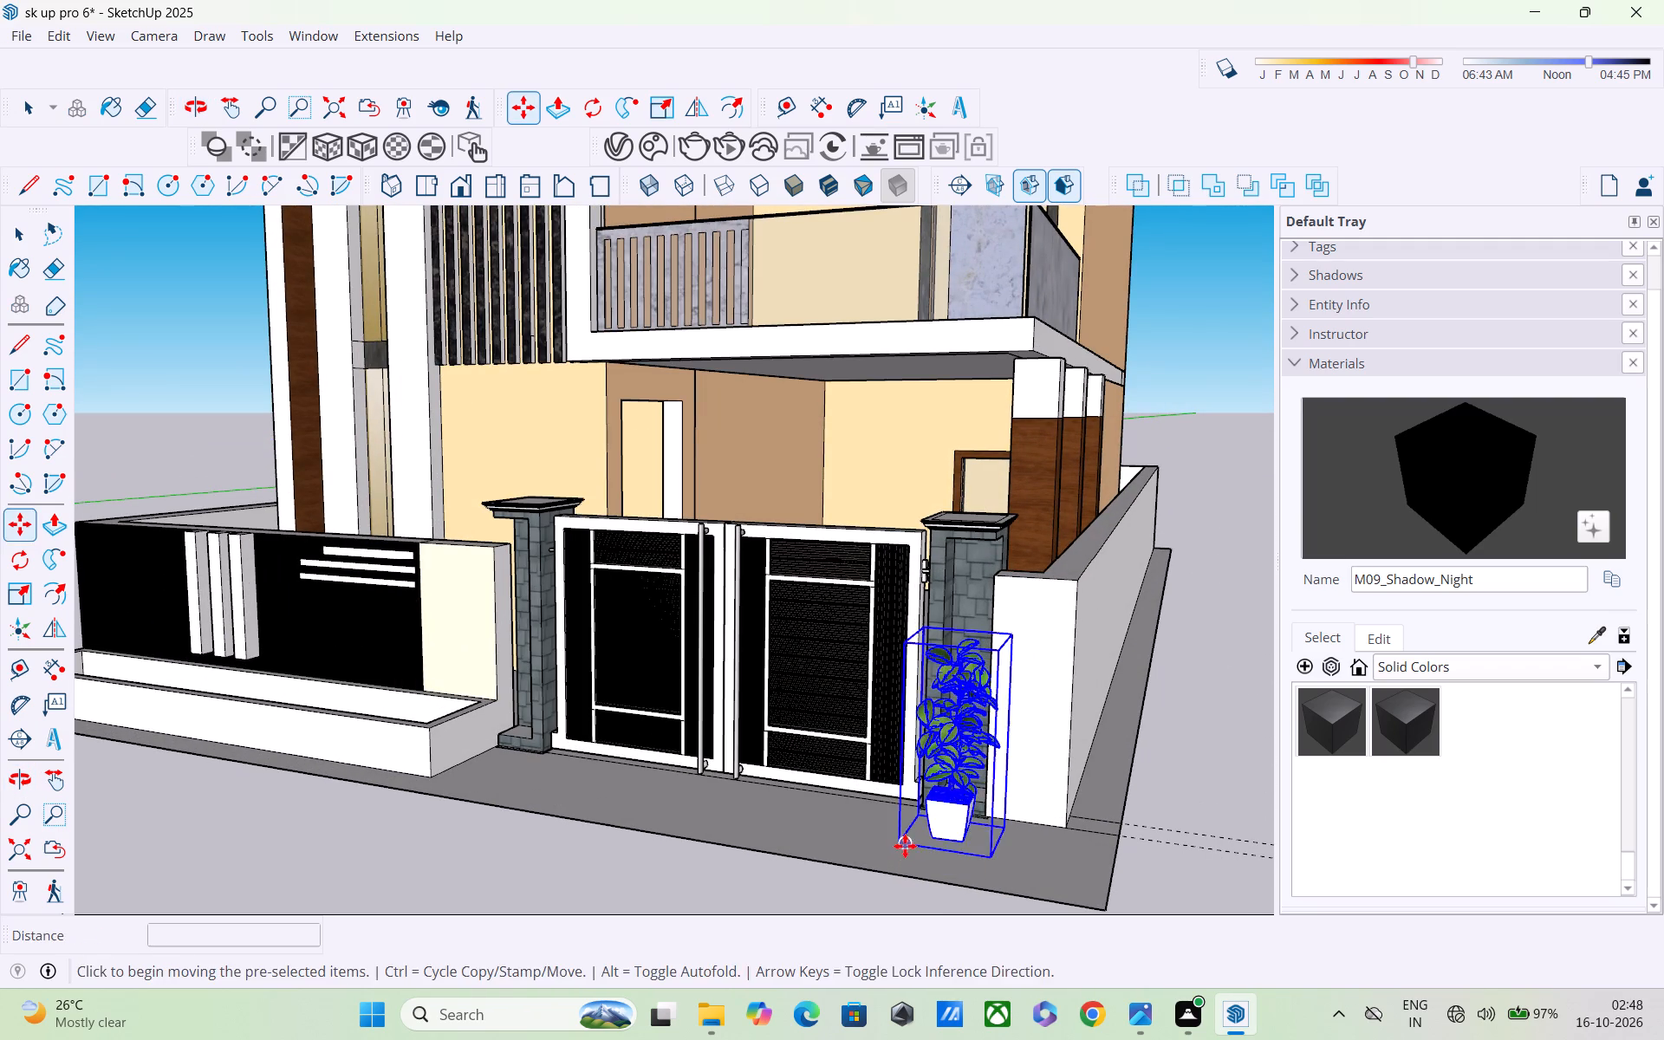
# Import the PLANTS (1) model from Downloads and place the planter with panels on the open ground beside the building.
pyautogui.moveTo(907, 849); pyautogui.dragTo(1180, 867, button='middle')
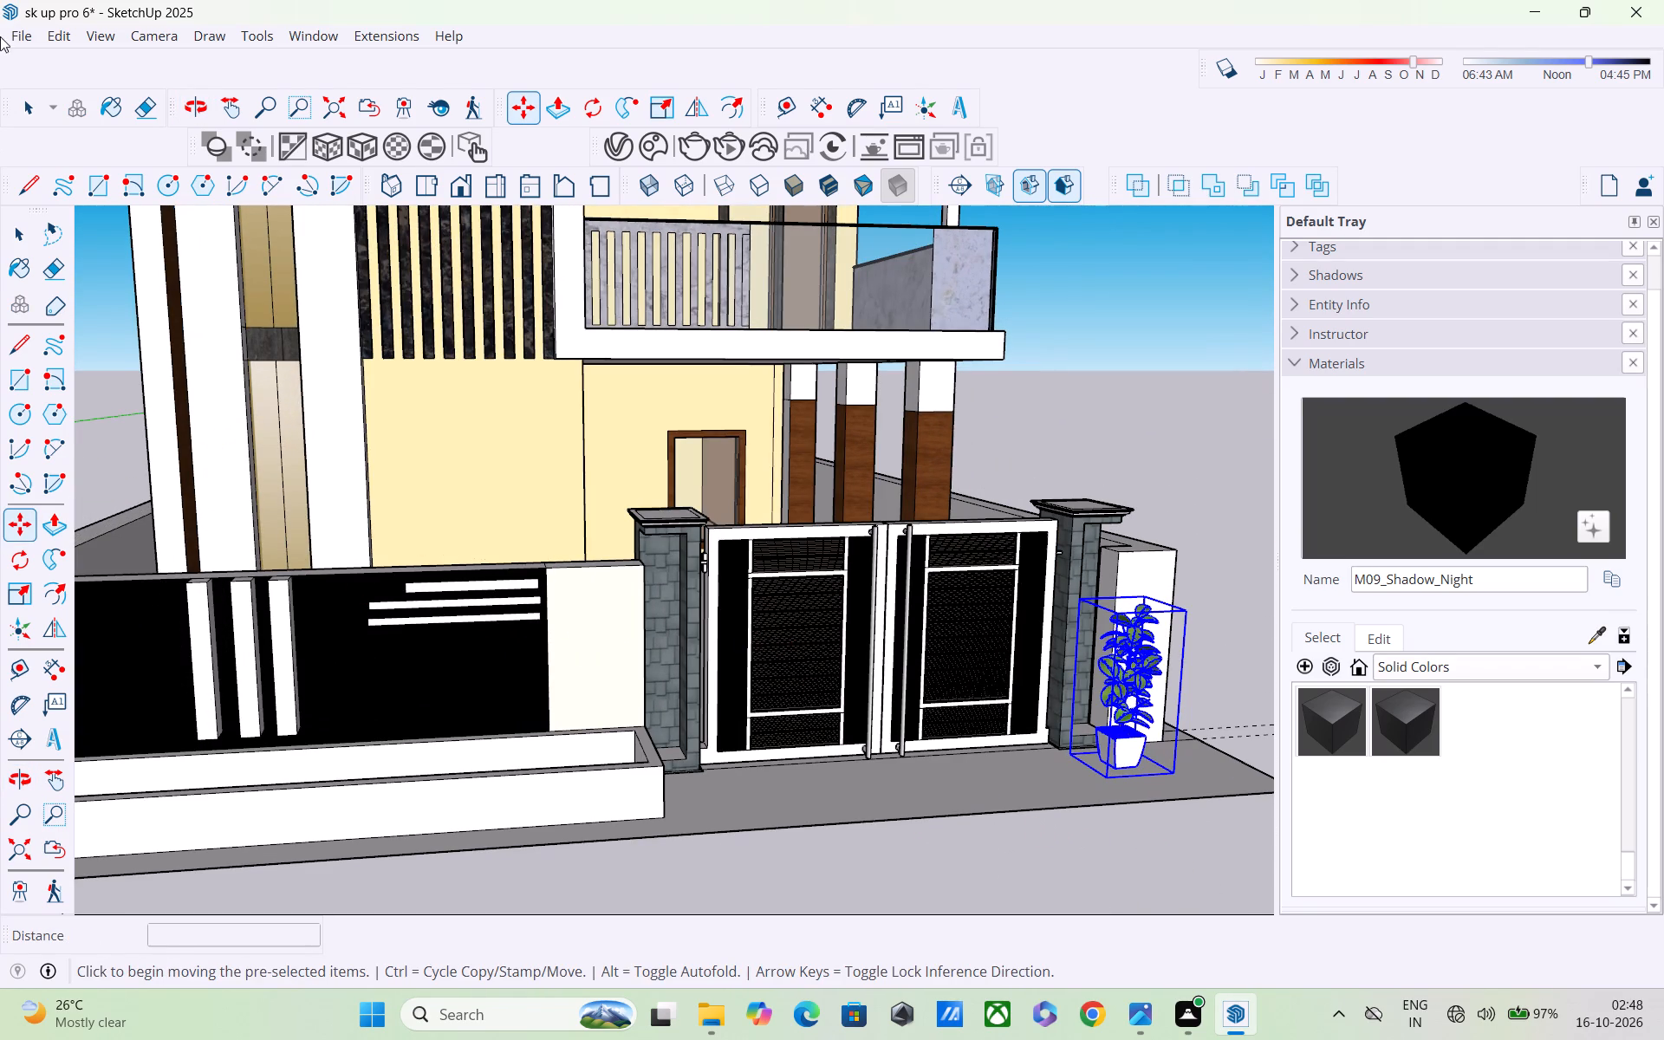
pyautogui.click(25, 38)
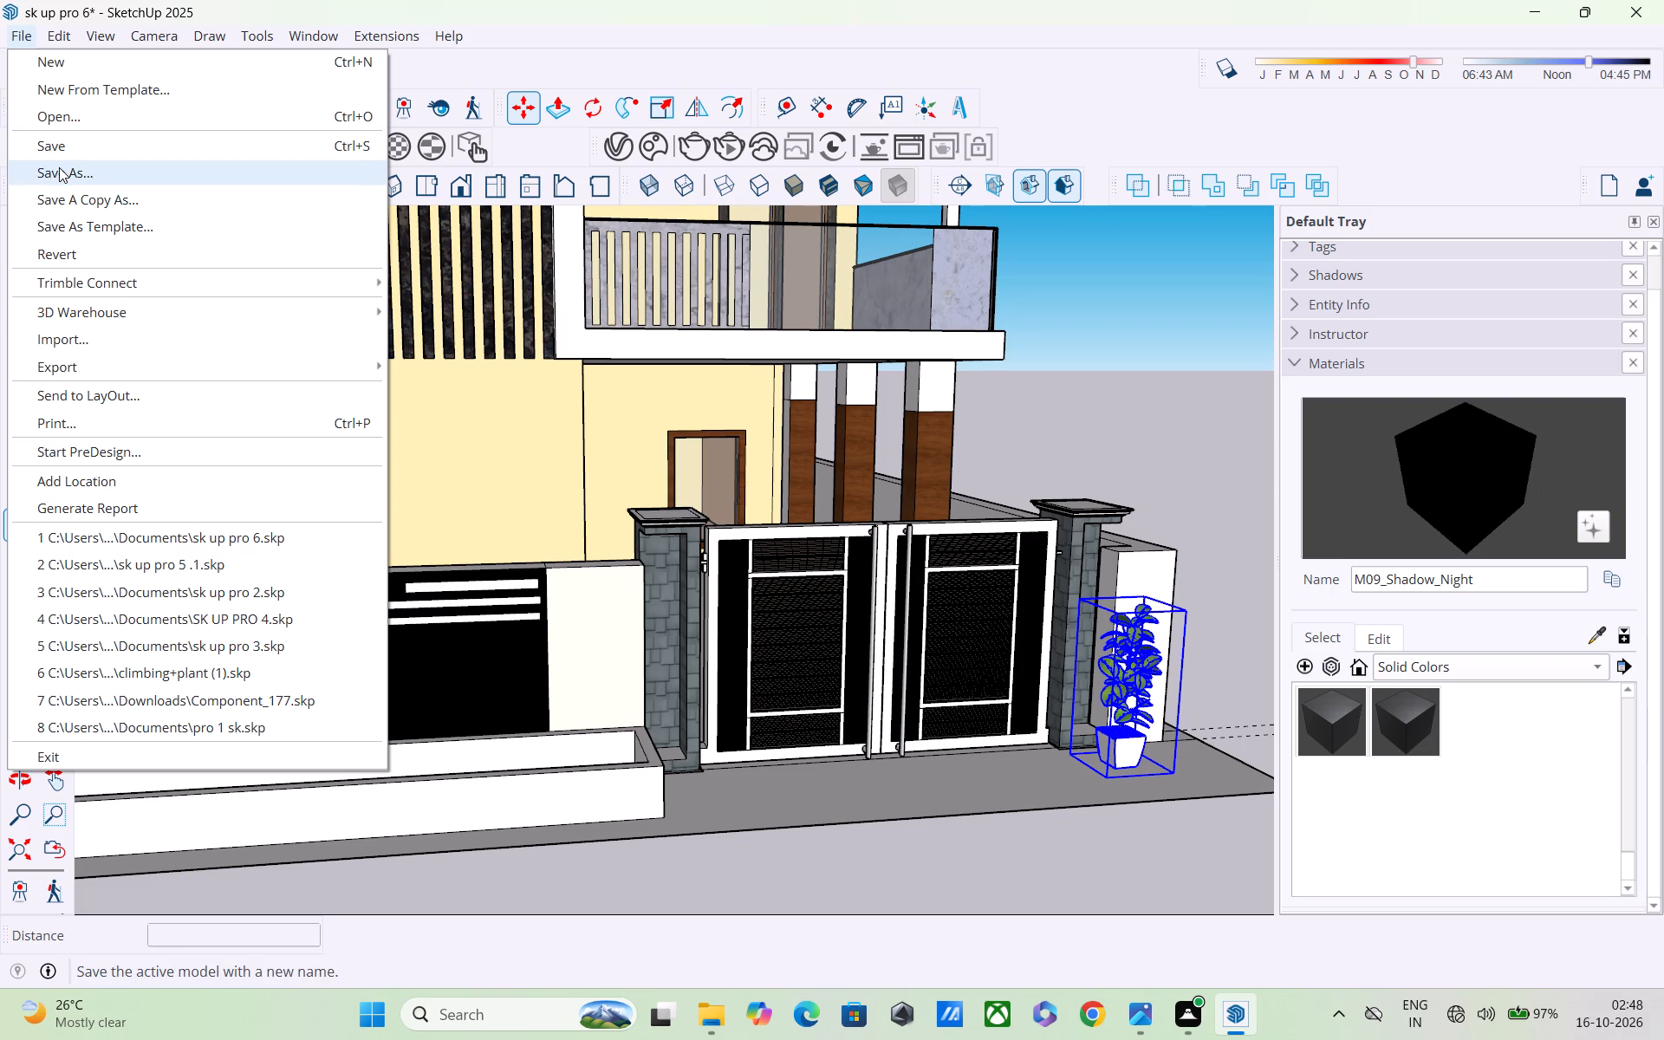
pyautogui.click(109, 347)
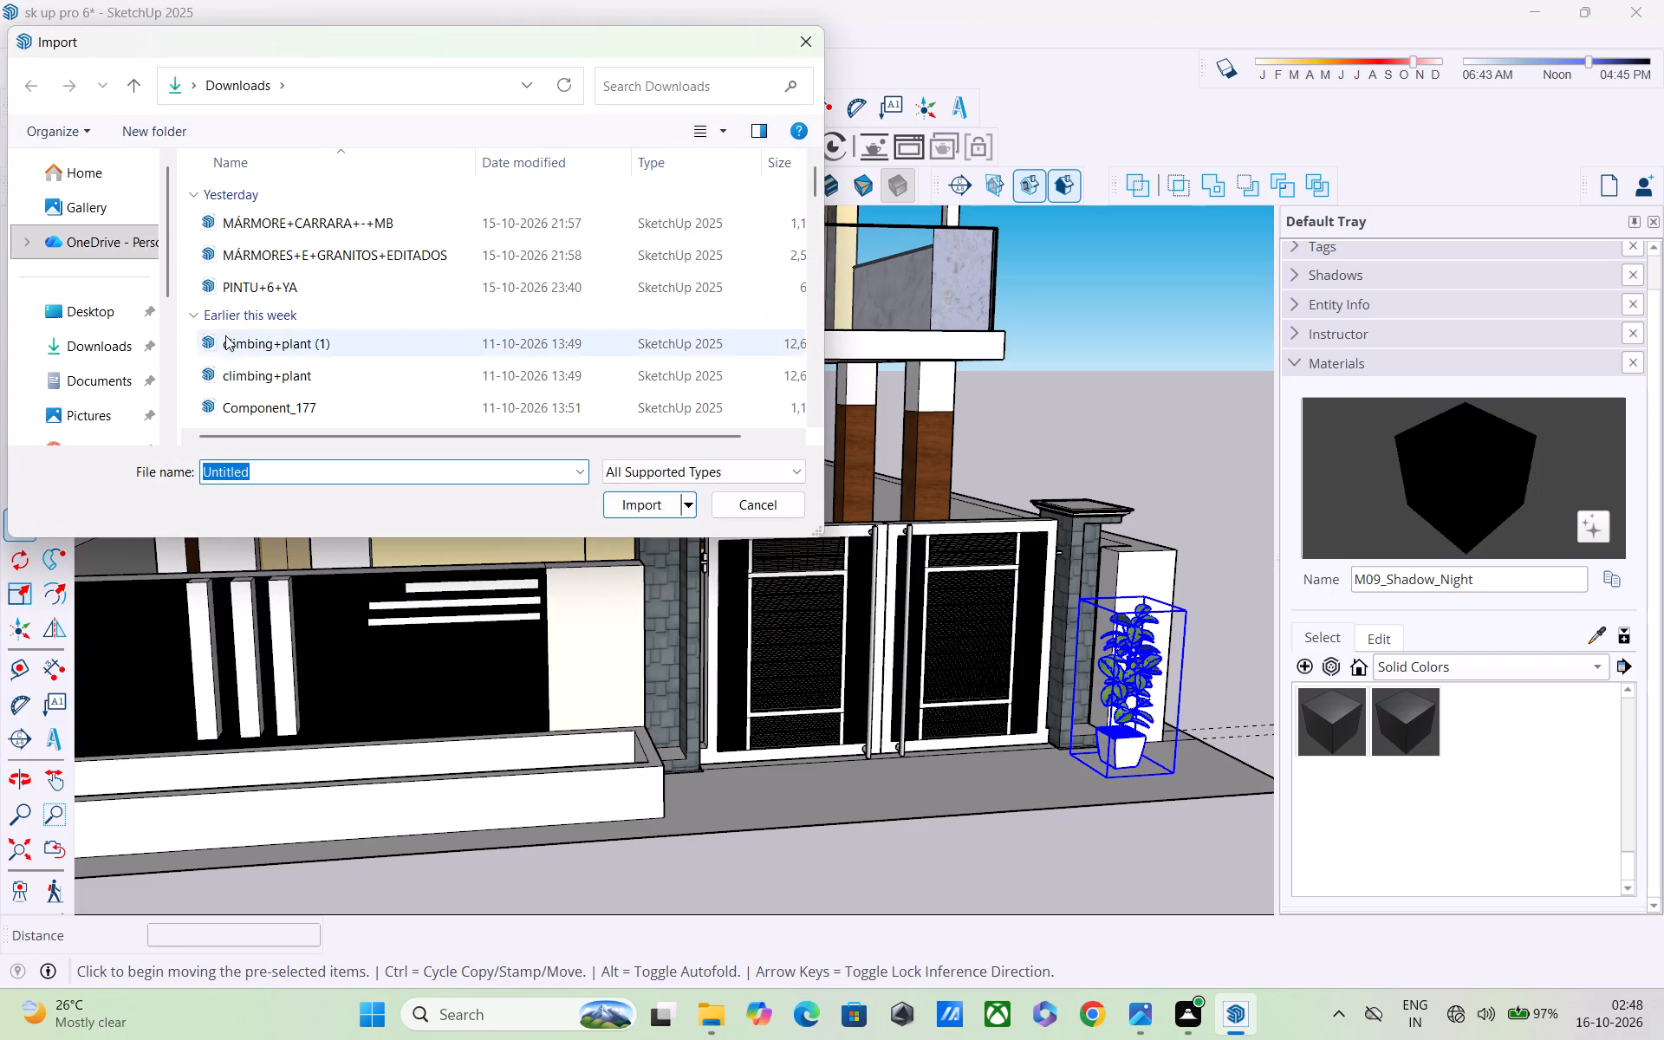
pyautogui.scroll(-1, 246, 344)
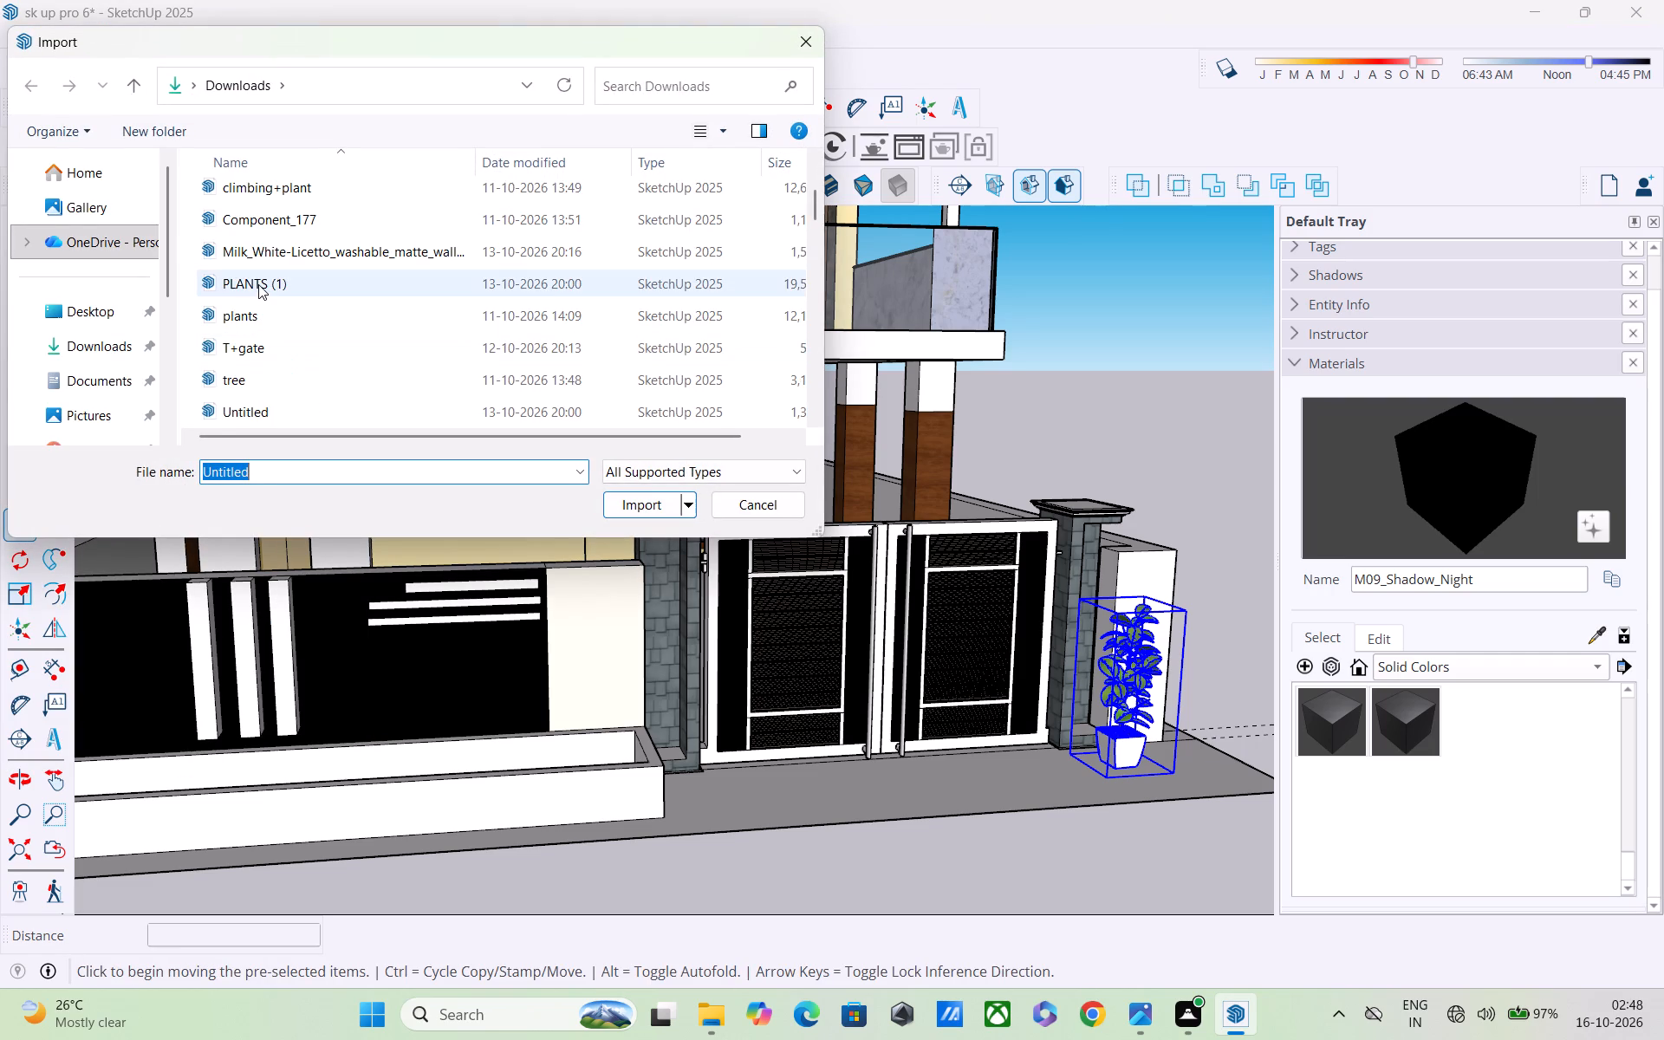
pyautogui.click(258, 283)
pyautogui.click(628, 504)
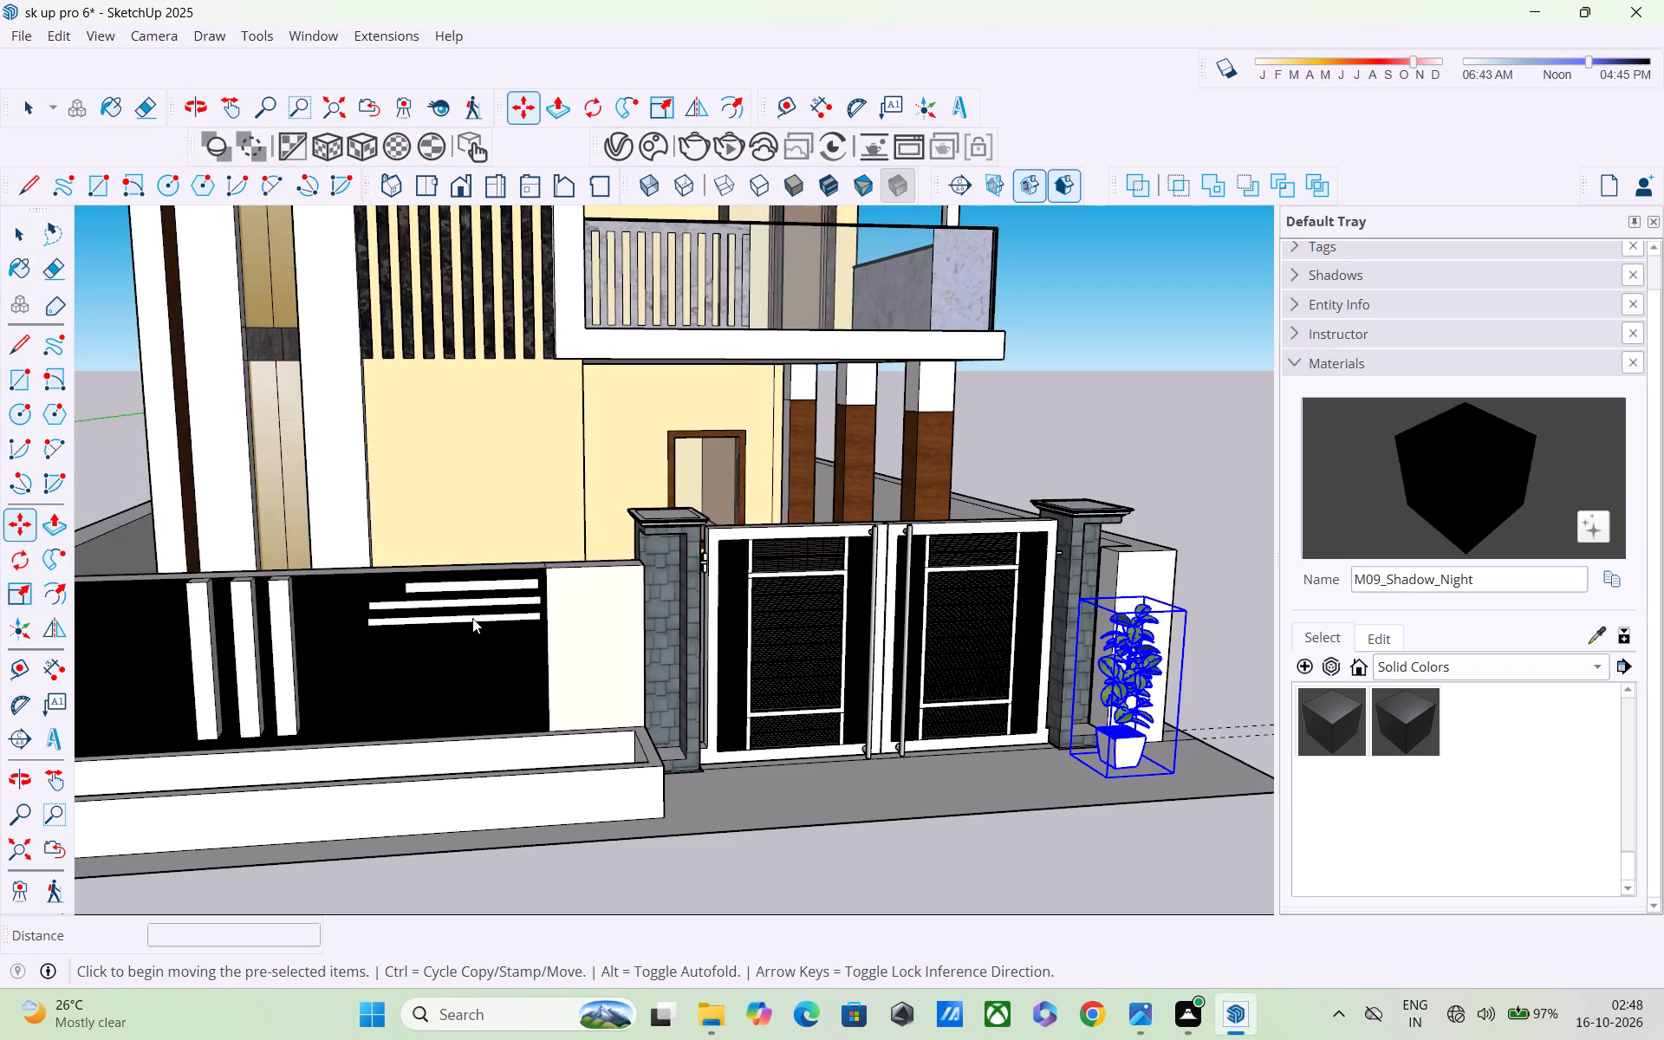
pyautogui.scroll(-3, 686, 757)
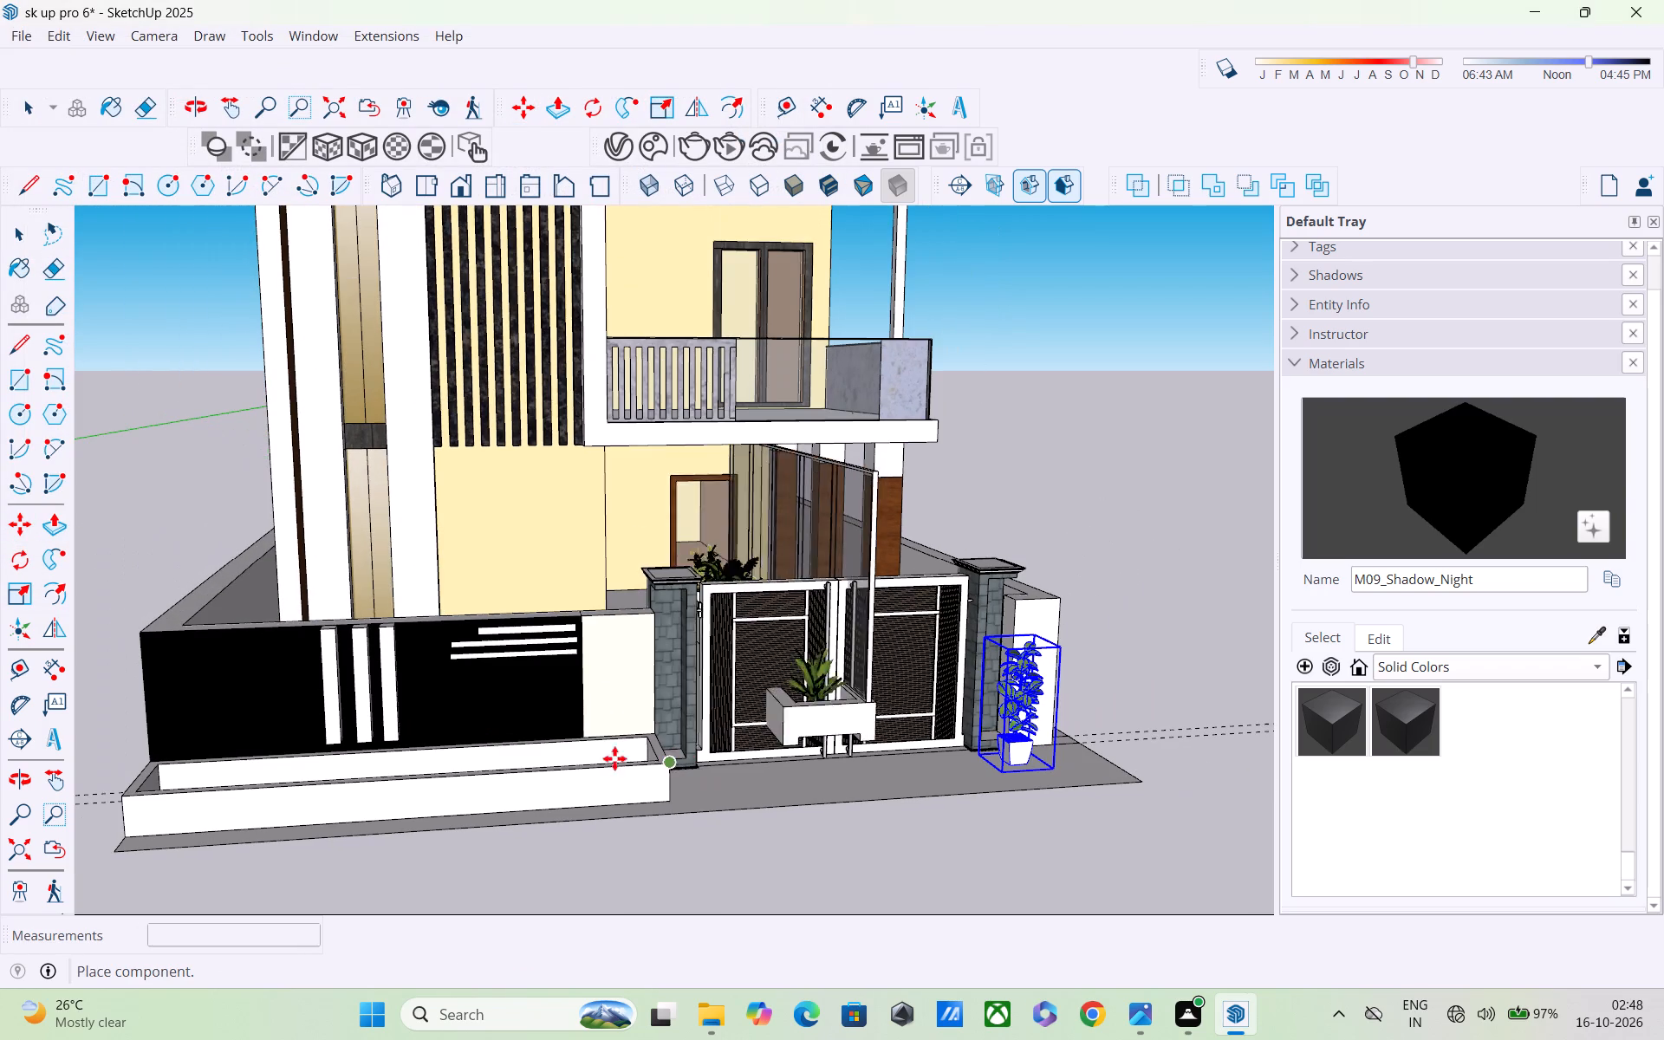
pyautogui.scroll(-7, 341, 775)
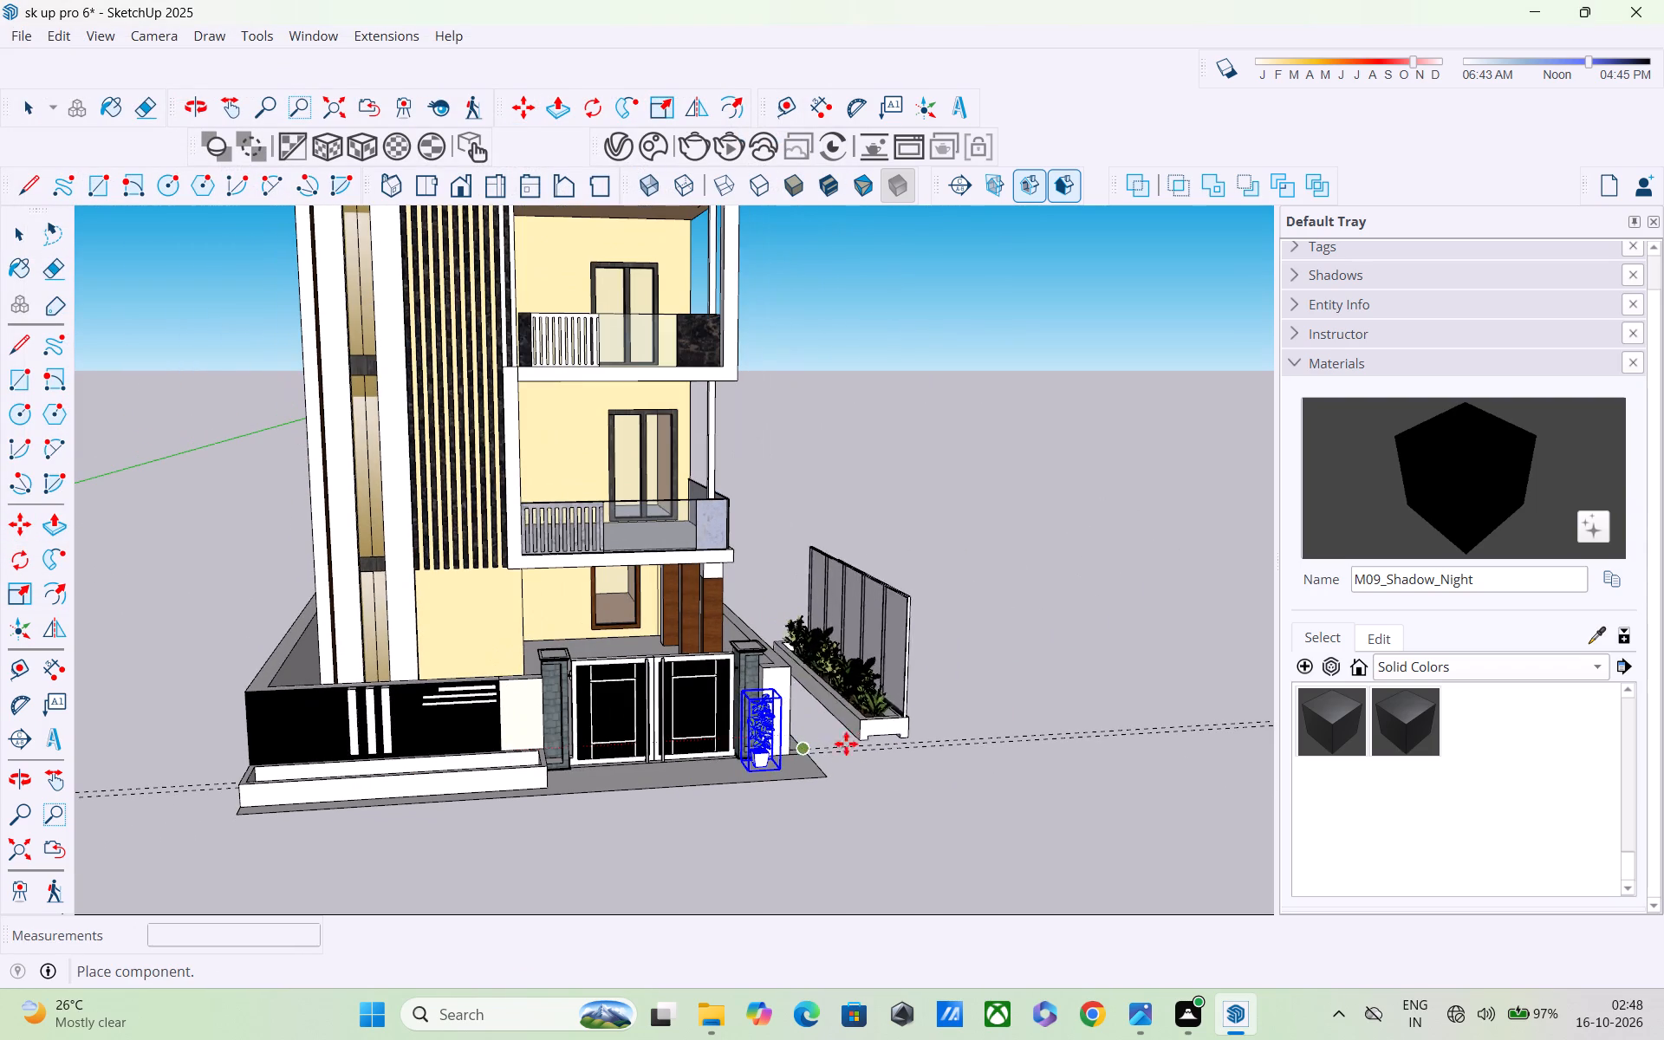
pyautogui.click(1025, 625)
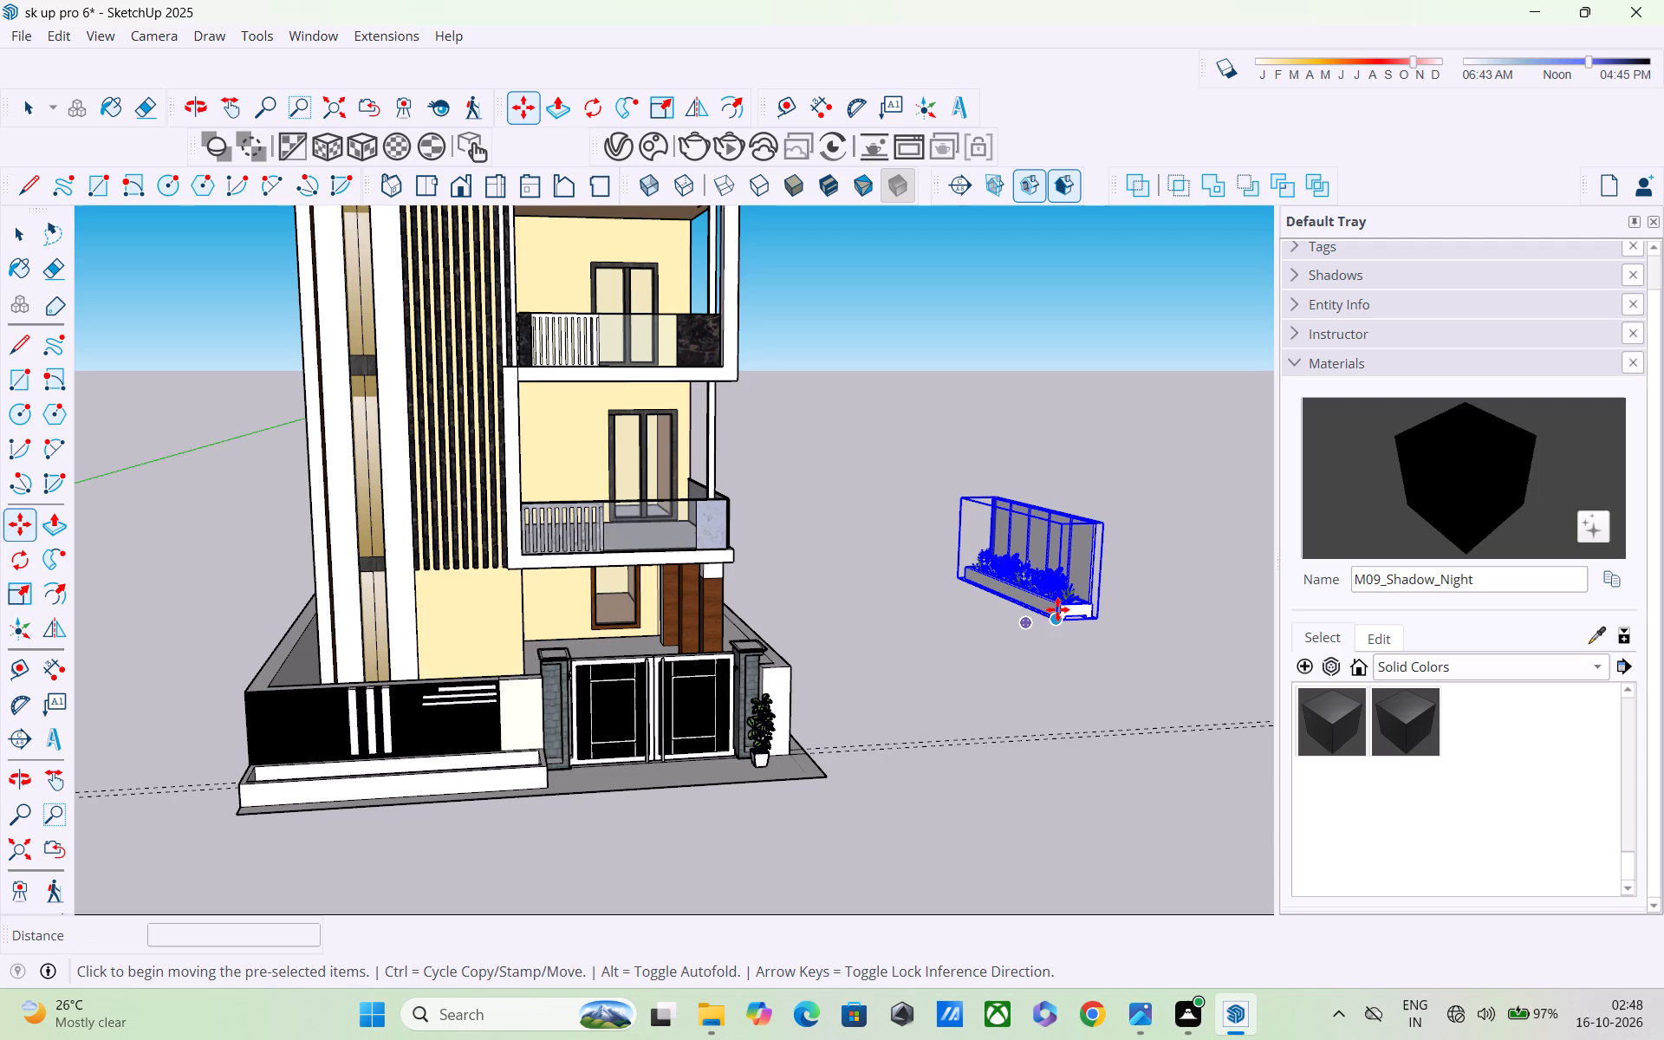
# Rotate the imported planter 90 degrees horizontally about its bottom corner.
pyautogui.scroll(2, 1049, 629)
pyautogui.press('q')
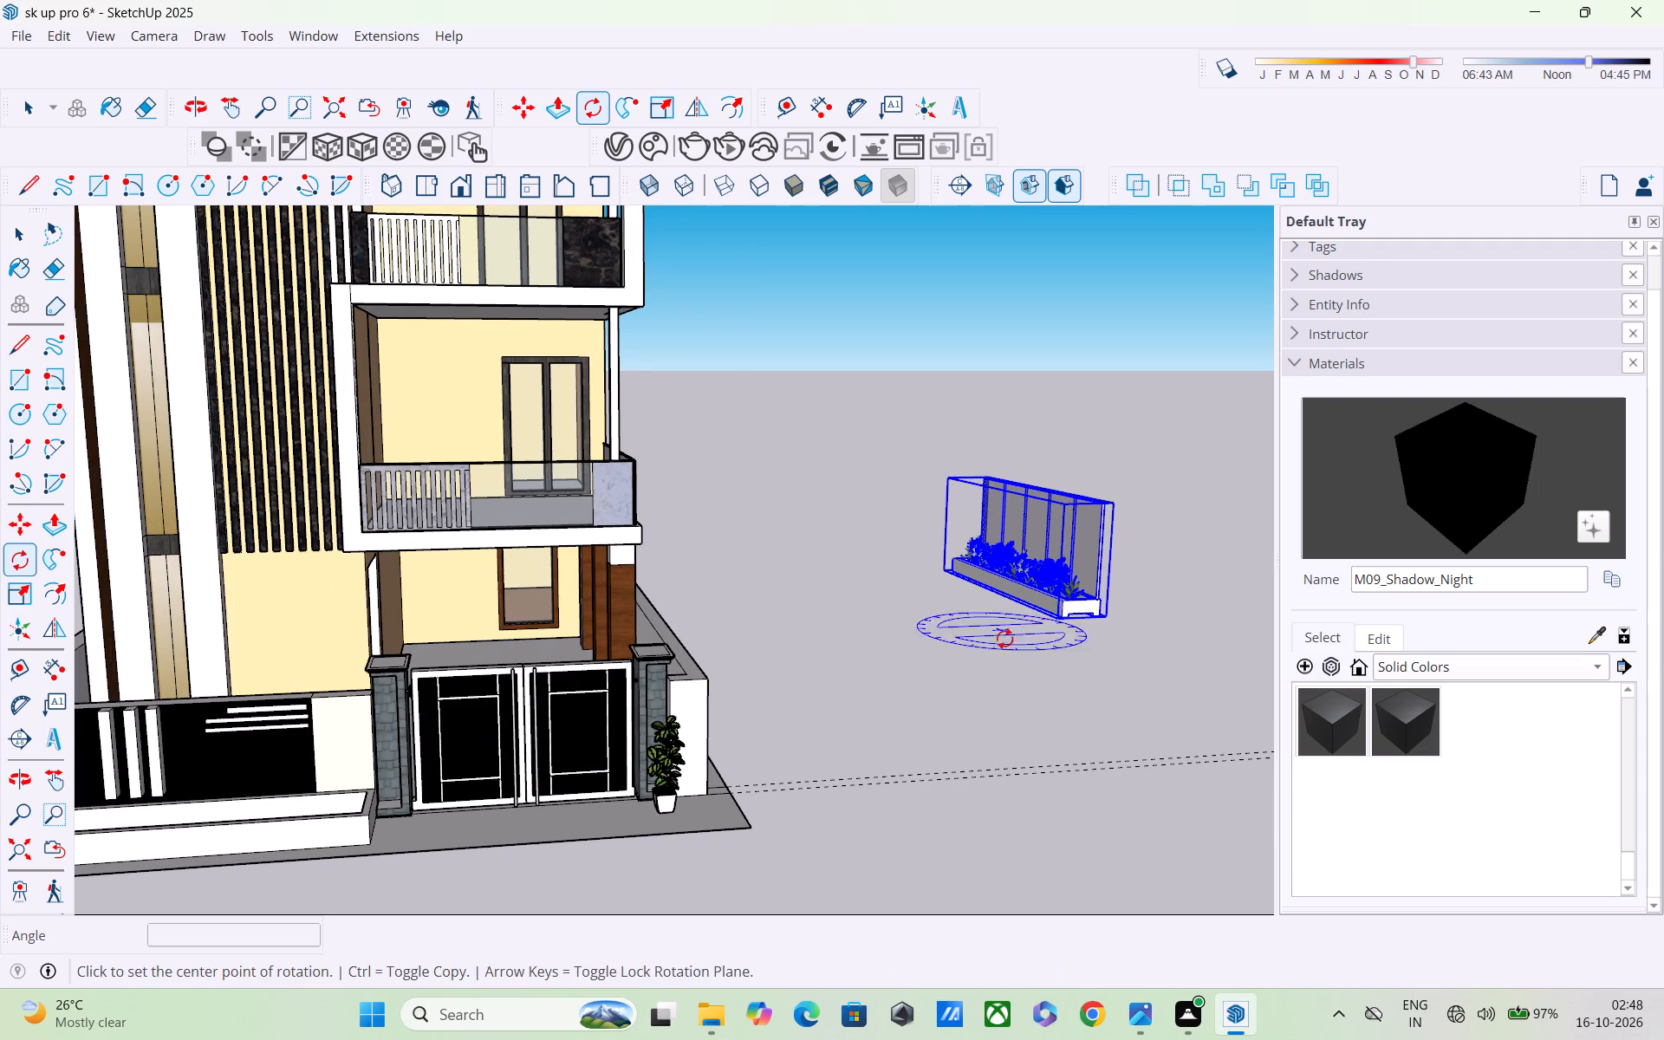
pyautogui.scroll(1, 1004, 639)
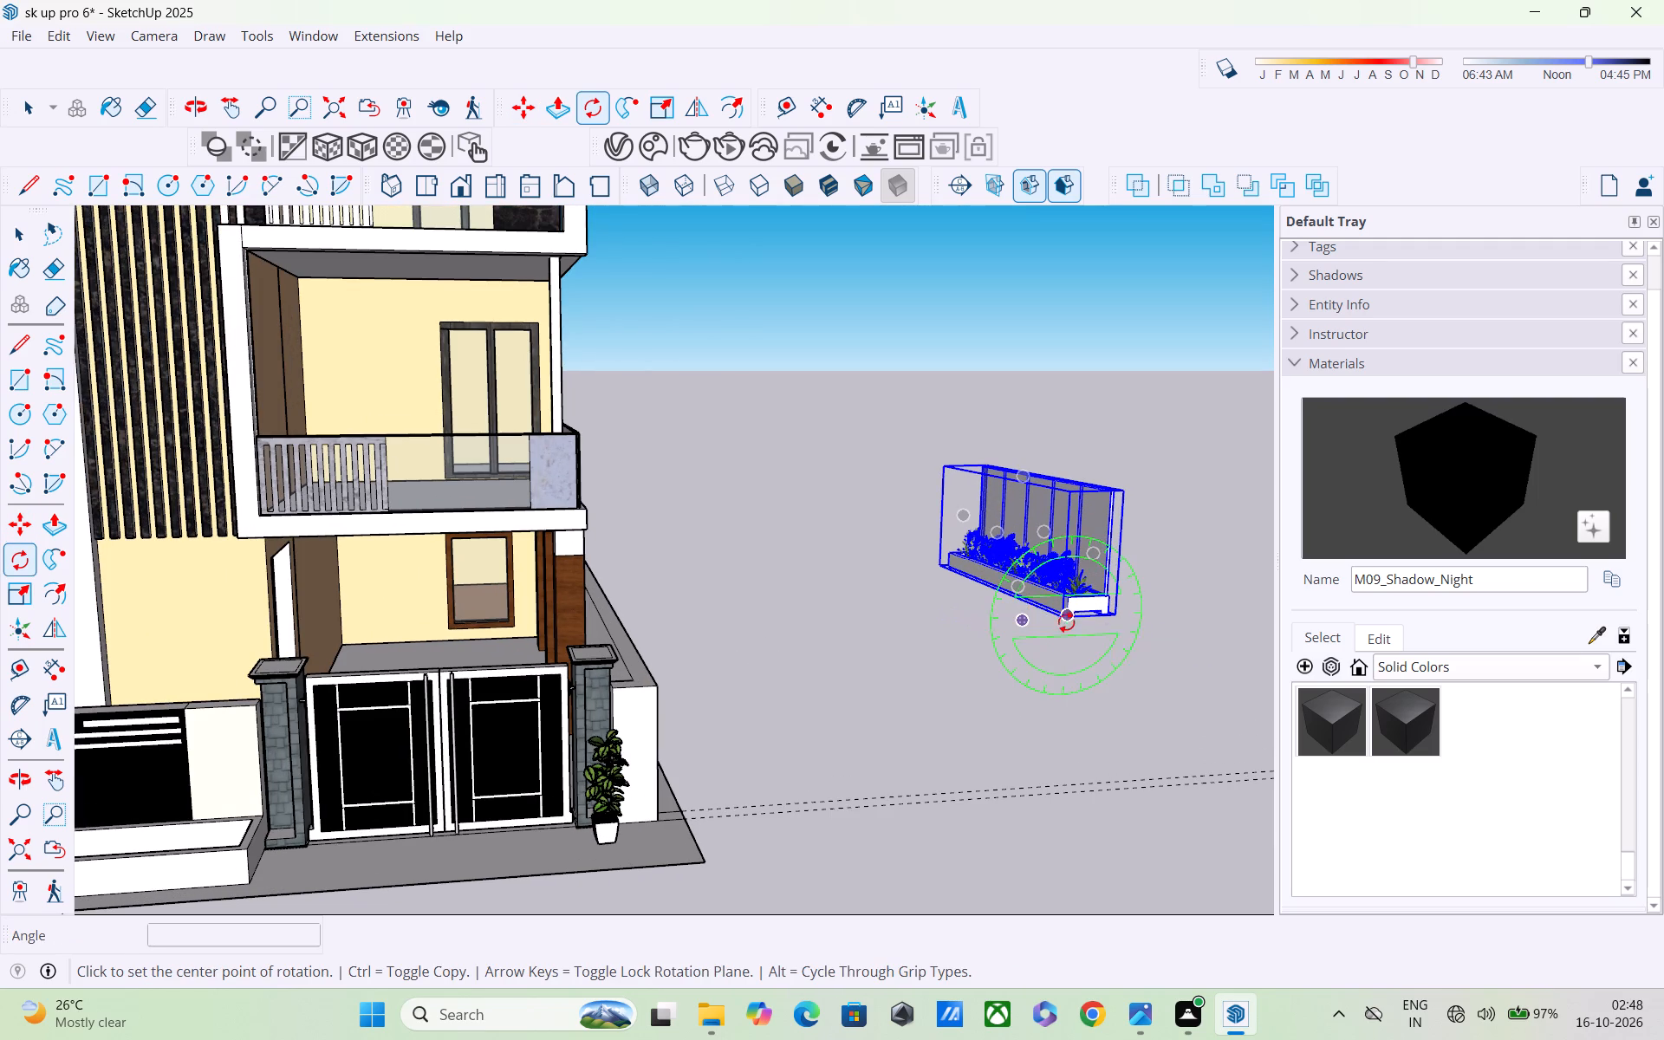
pyautogui.click(1069, 632)
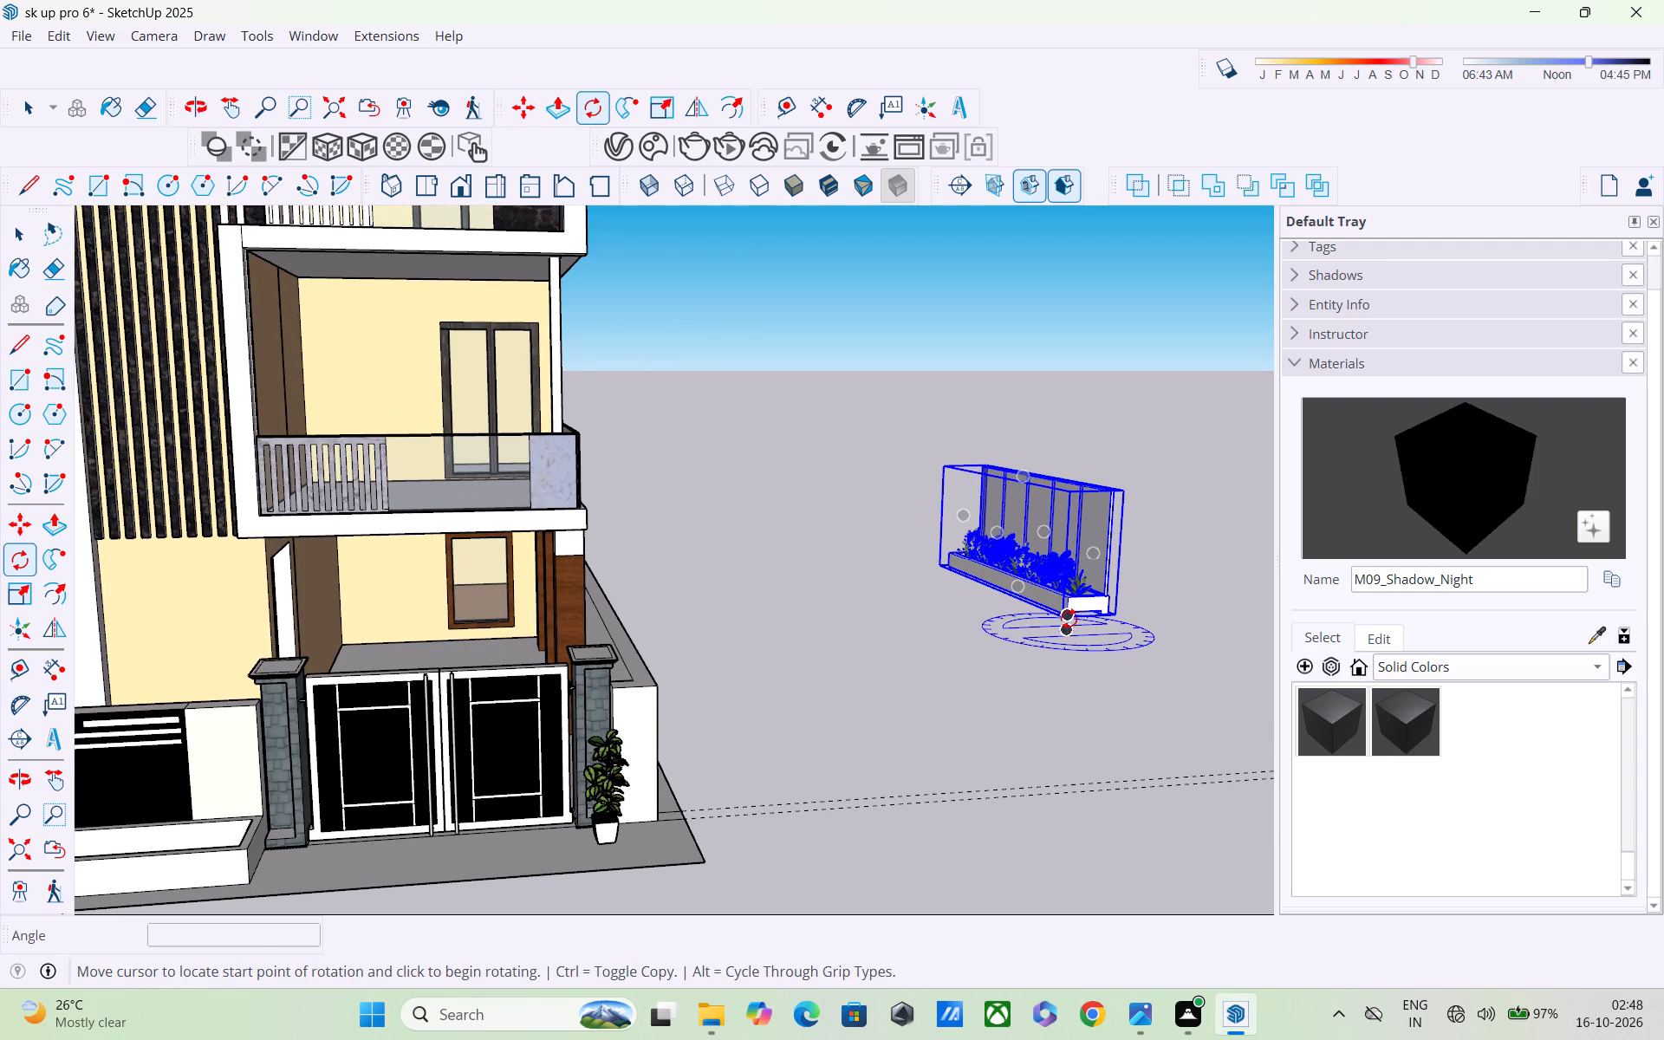
pyautogui.click(1068, 618)
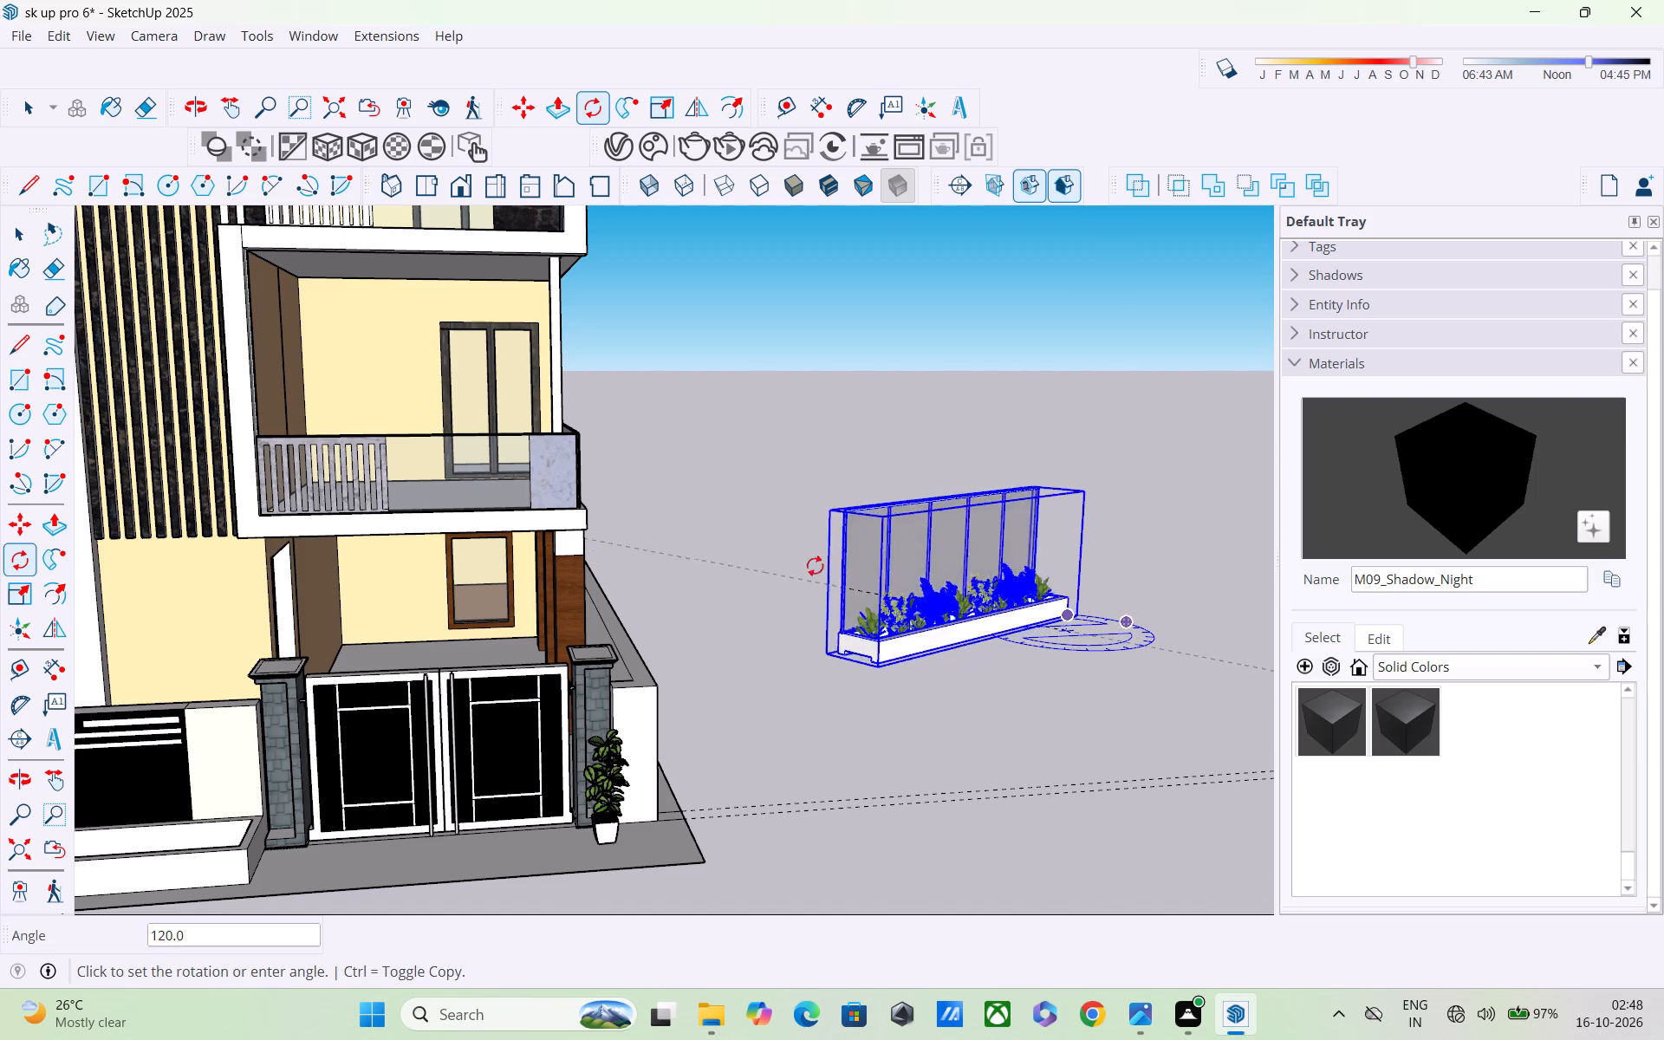
pyautogui.moveTo(766, 504); pyautogui.dragTo(472, 488, button='middle')
pyautogui.scroll(1, 471, 489)
pyautogui.scroll(-3, 679, 510)
pyautogui.scroll(-4, 794, 570)
pyautogui.scroll(-1, 918, 596)
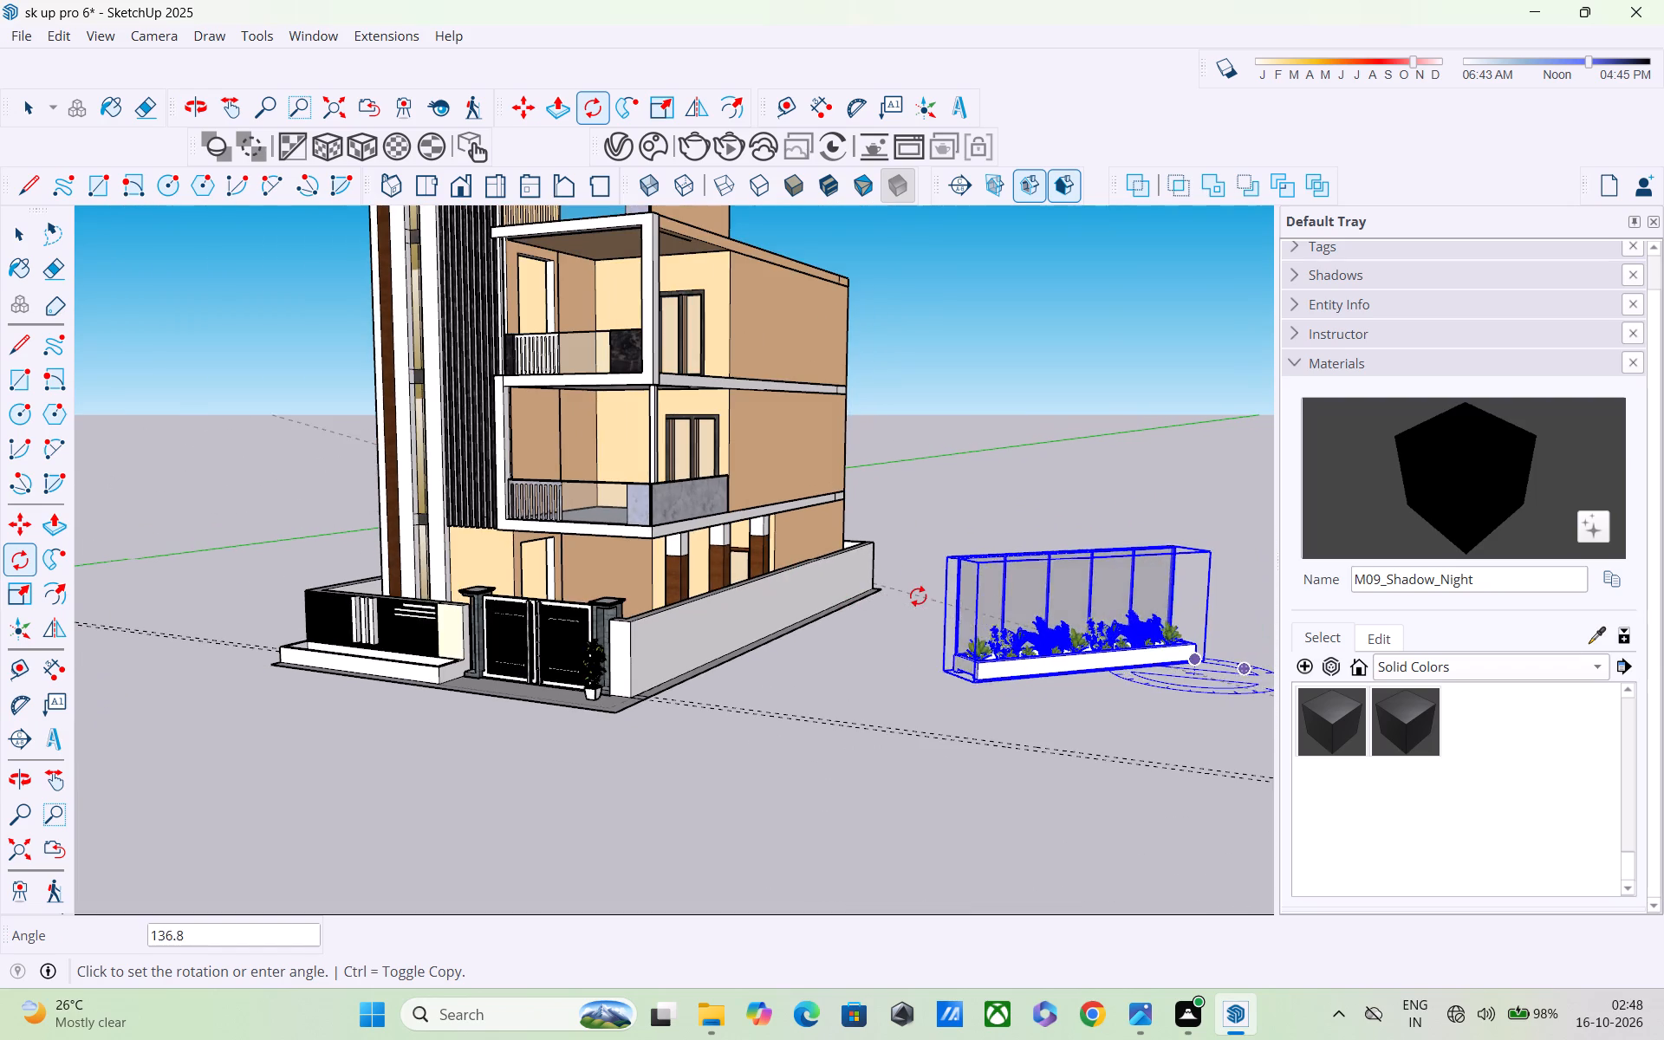
pyautogui.scroll(-3, 920, 594)
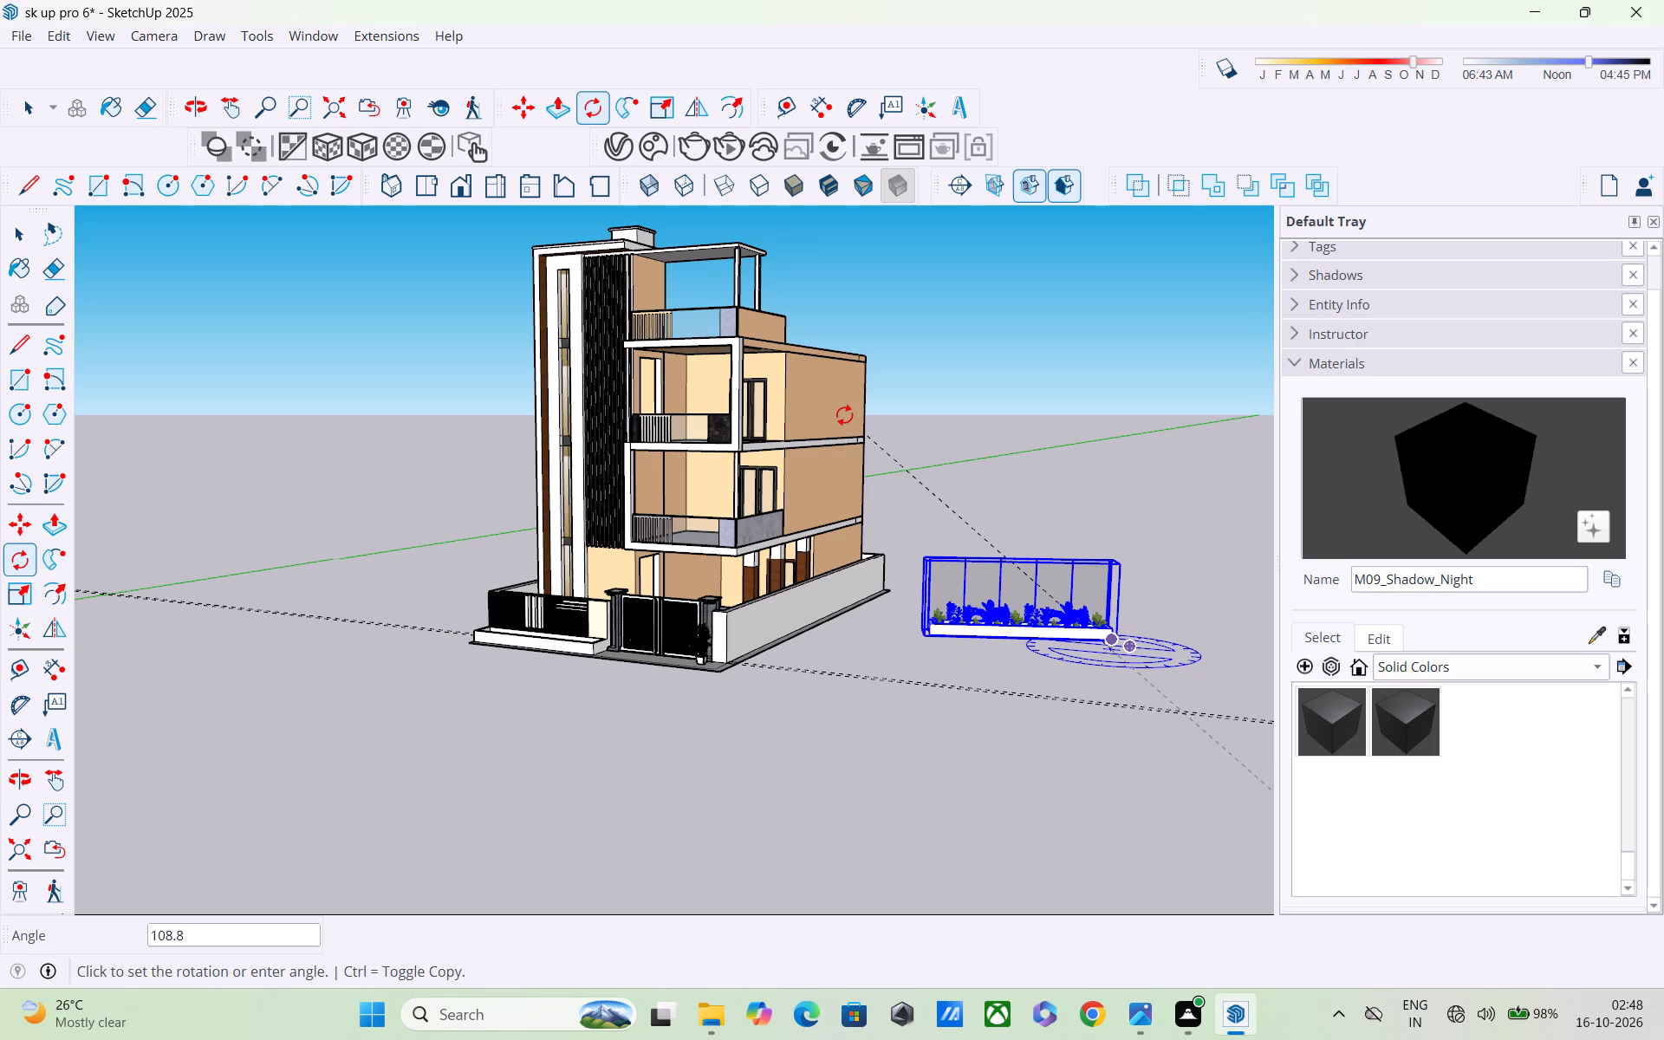
pyautogui.write('90')
pyautogui.press('Return')
pyautogui.scroll(-1, 947, 465)
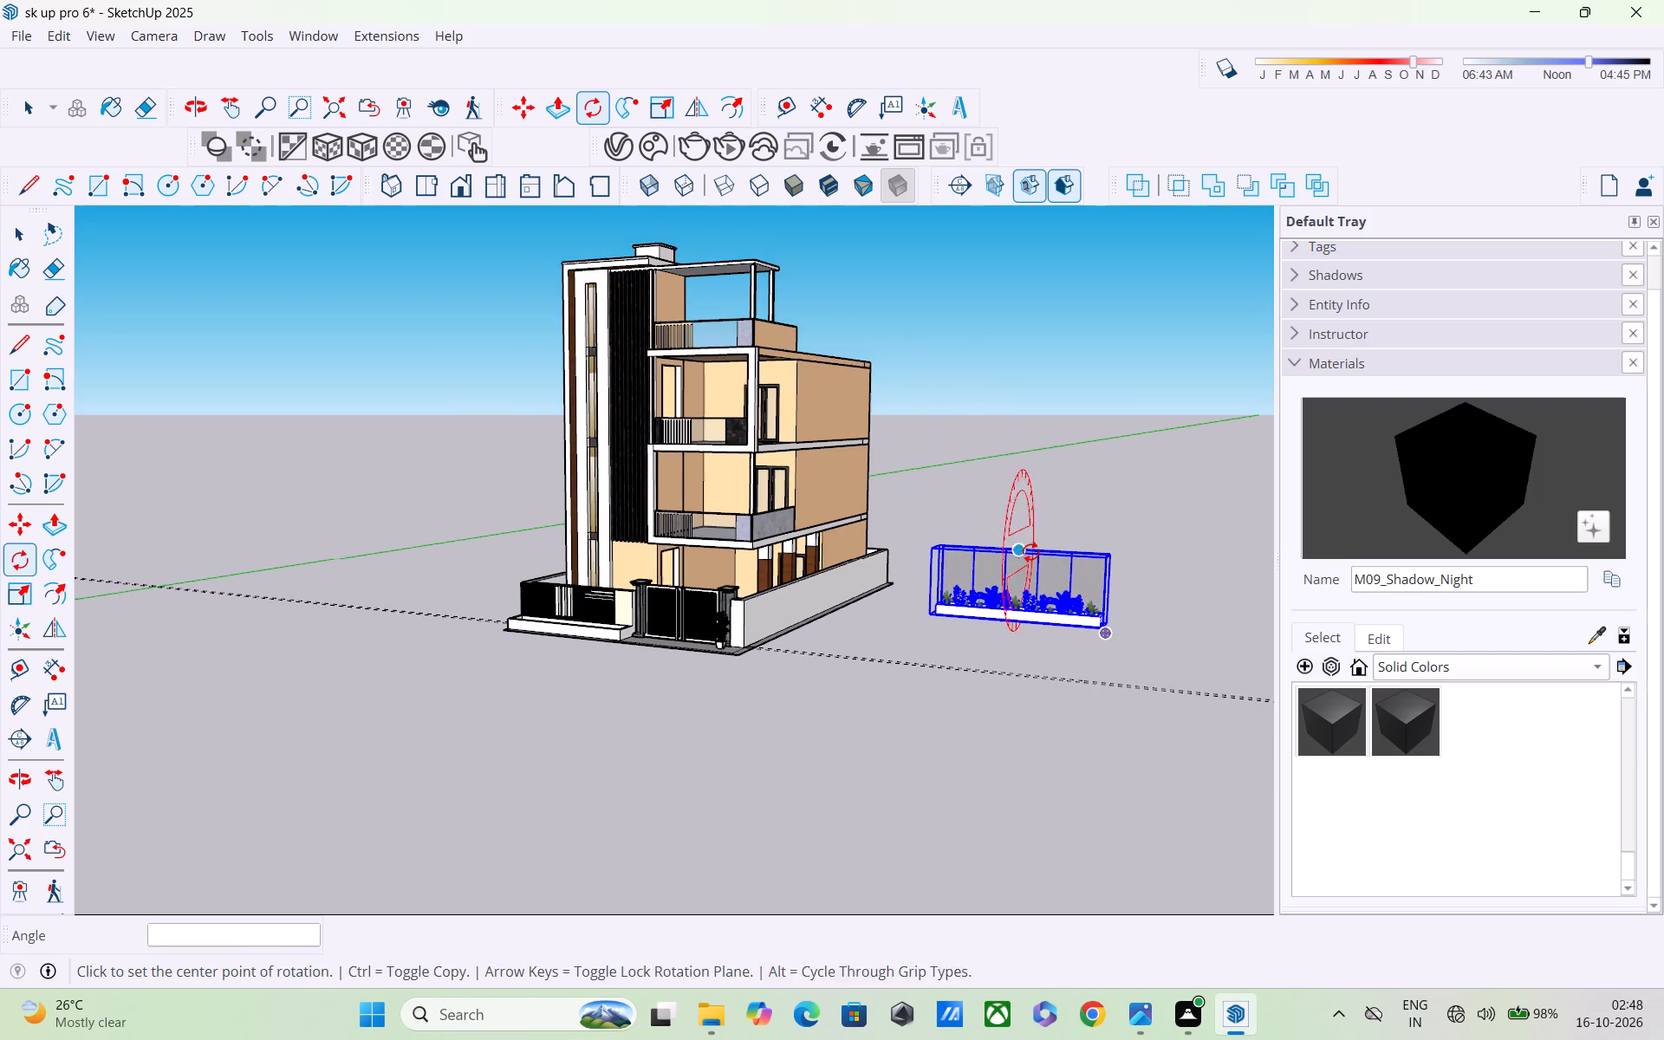
pyautogui.scroll(-1, 1030, 552)
pyautogui.moveTo(1030, 553); pyautogui.dragTo(961, 652, button='middle')
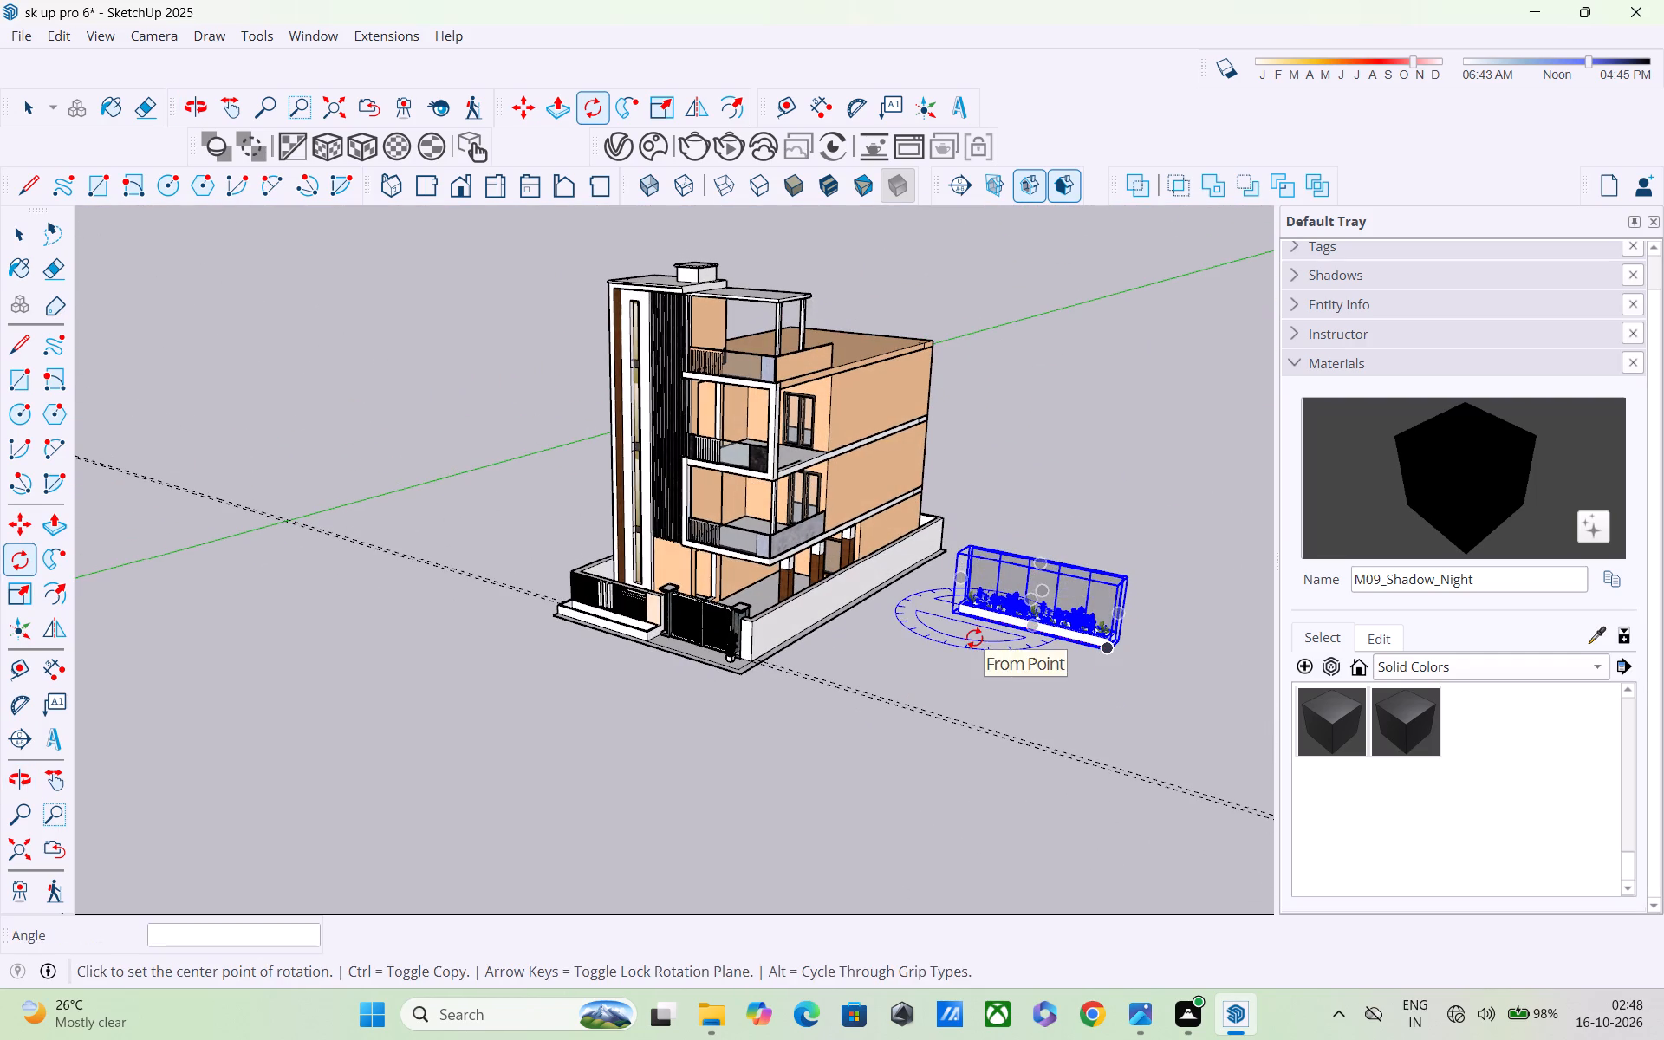
# Scale the rotated planter's height down to about 0.72.
pyautogui.press('space')
pyautogui.scroll(3, 1011, 612)
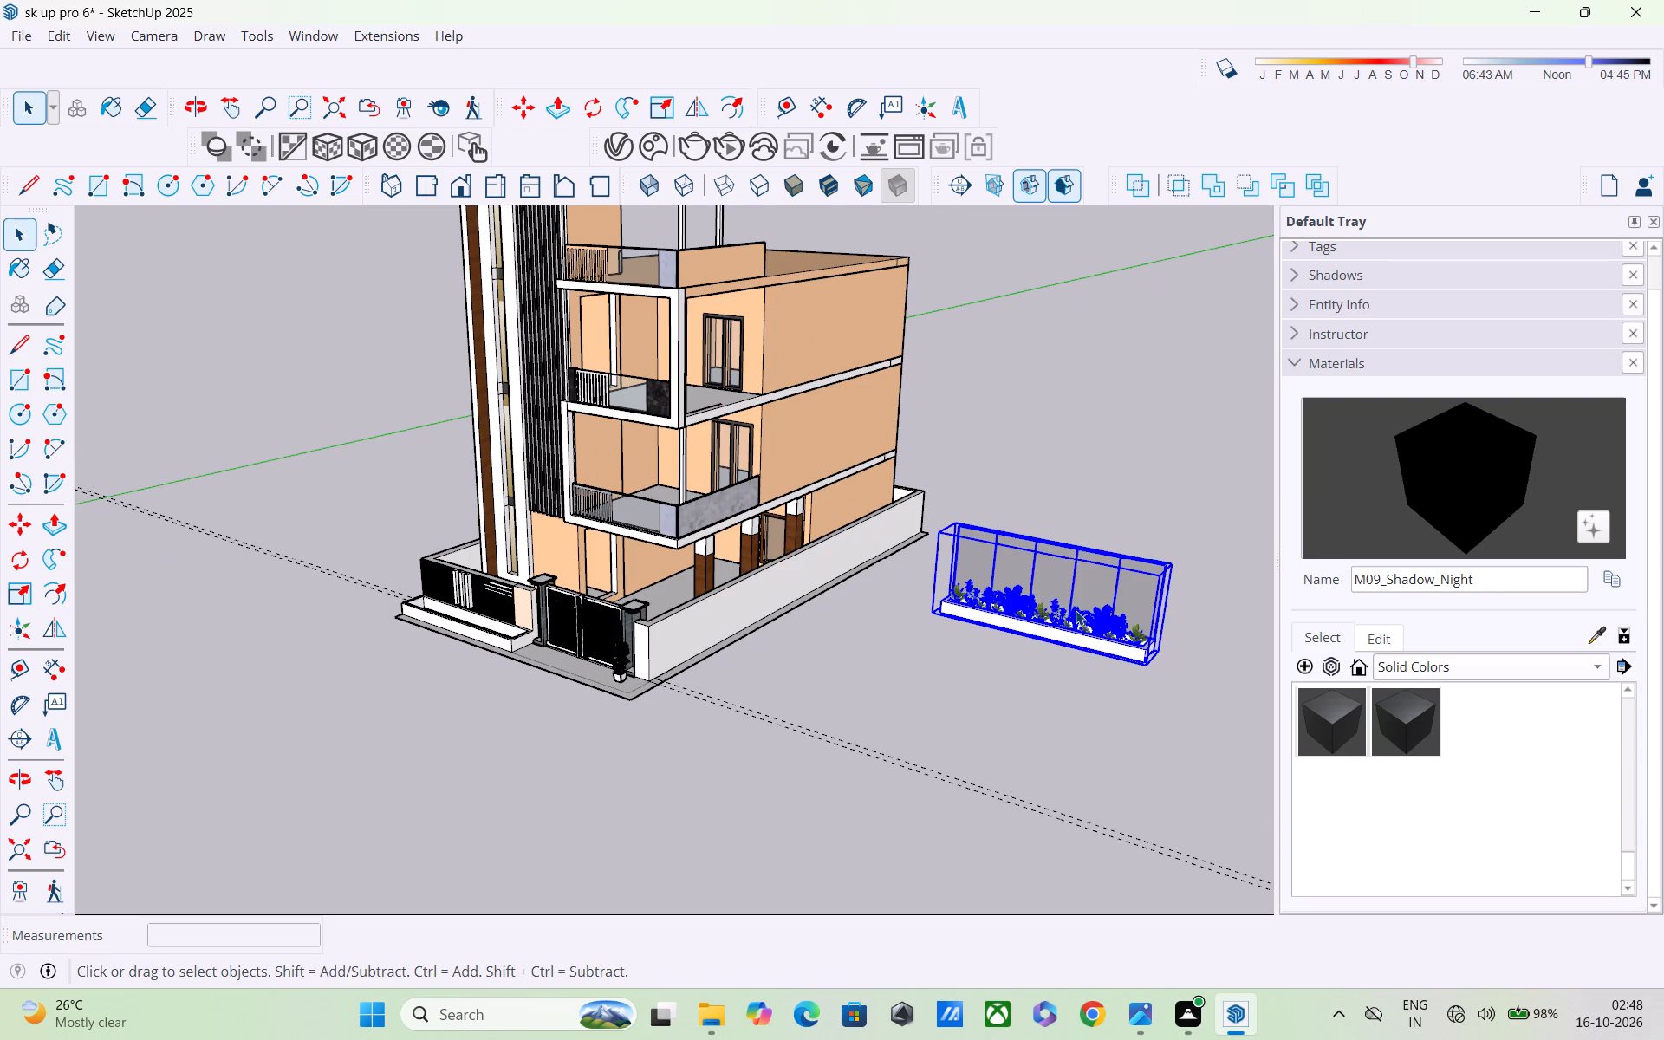
pyautogui.press('a')
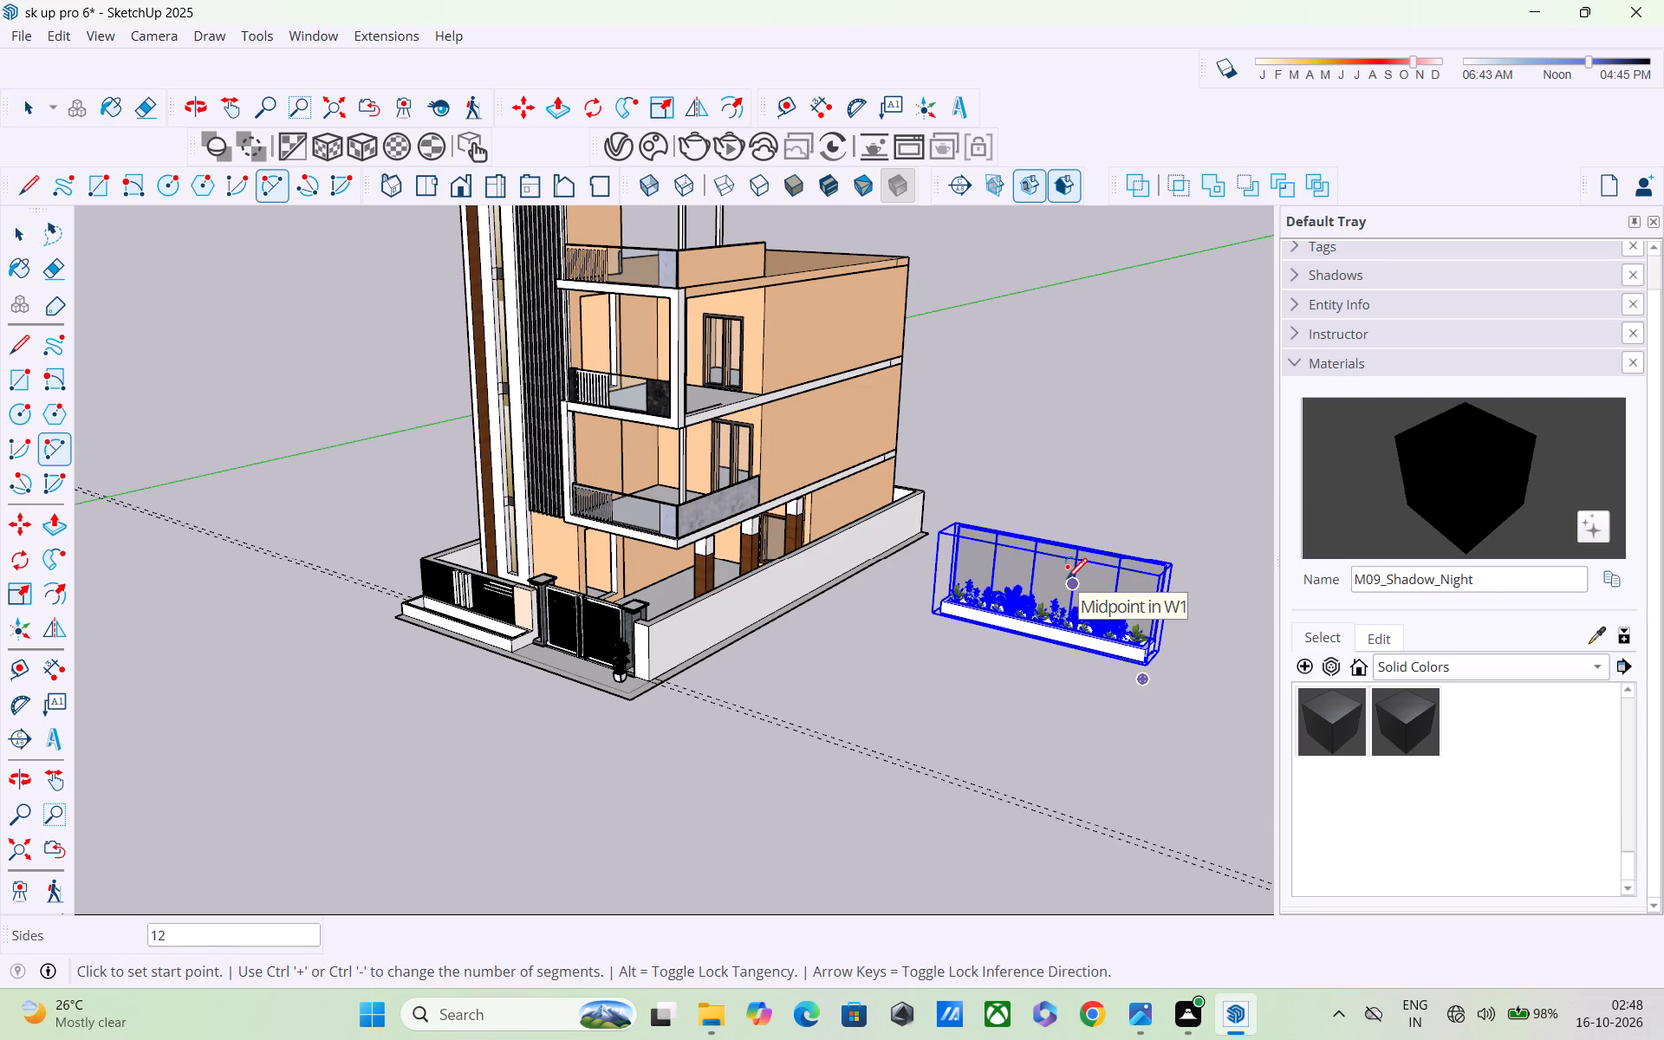
pyautogui.press('s')
pyautogui.scroll(8, 1044, 548)
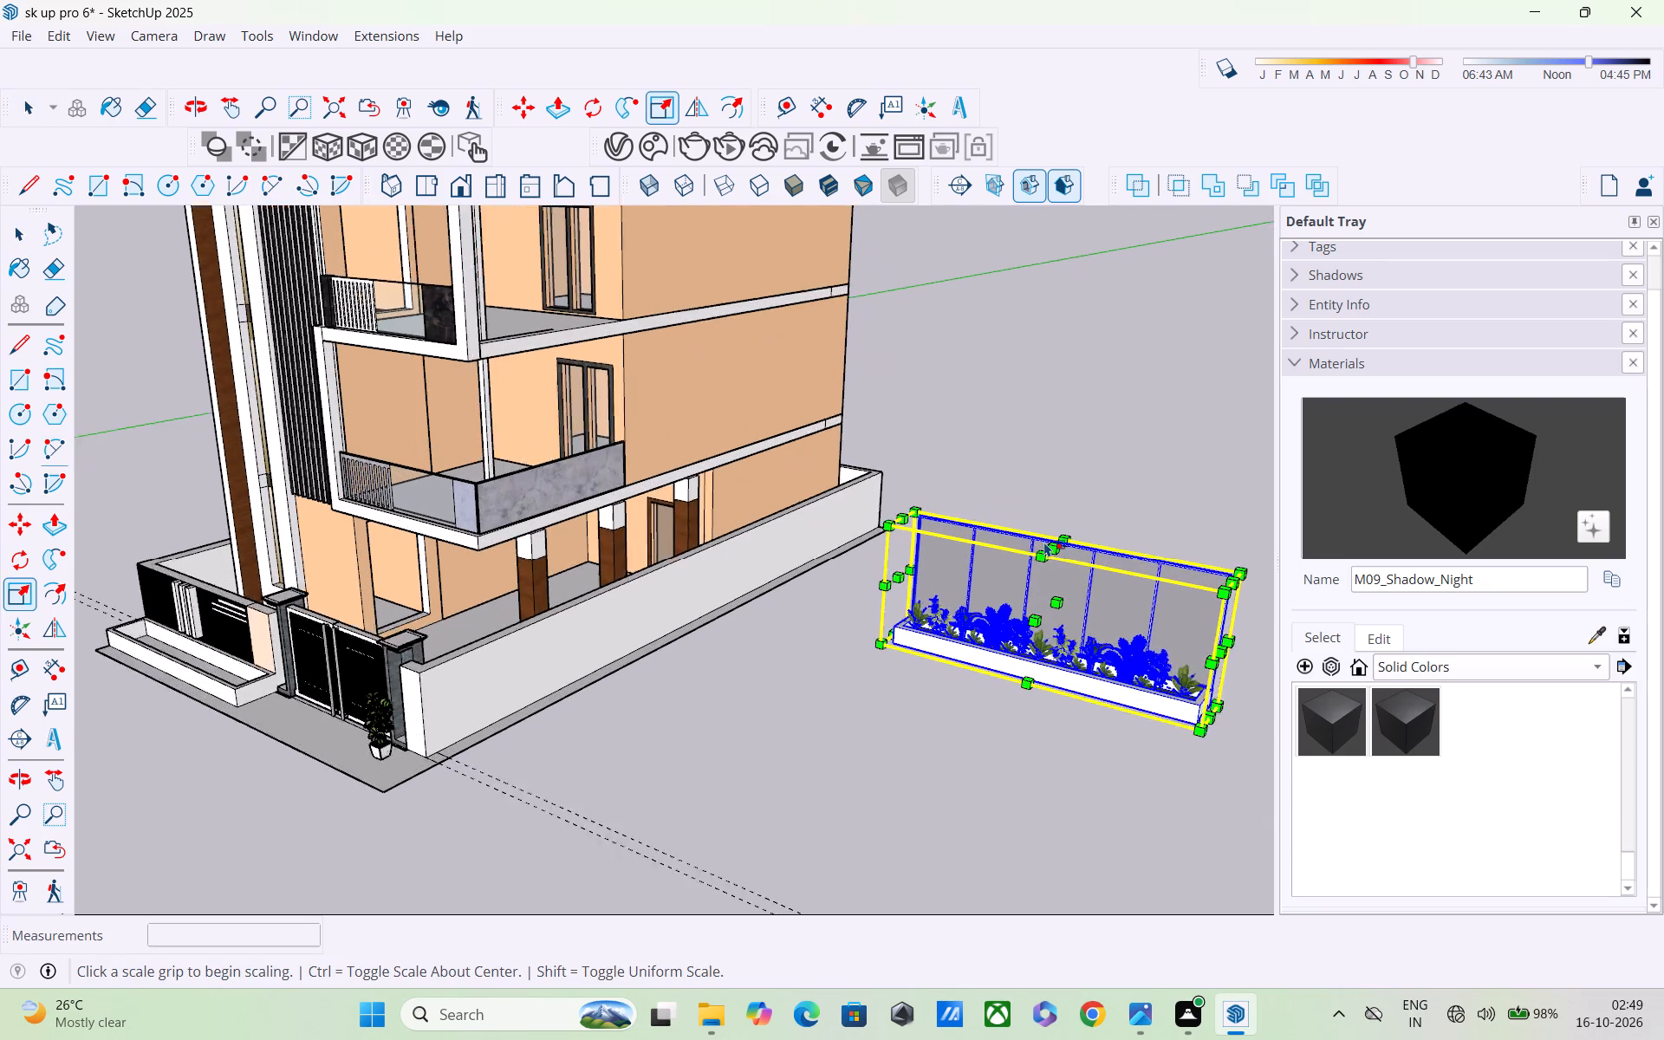
pyautogui.click(1057, 549)
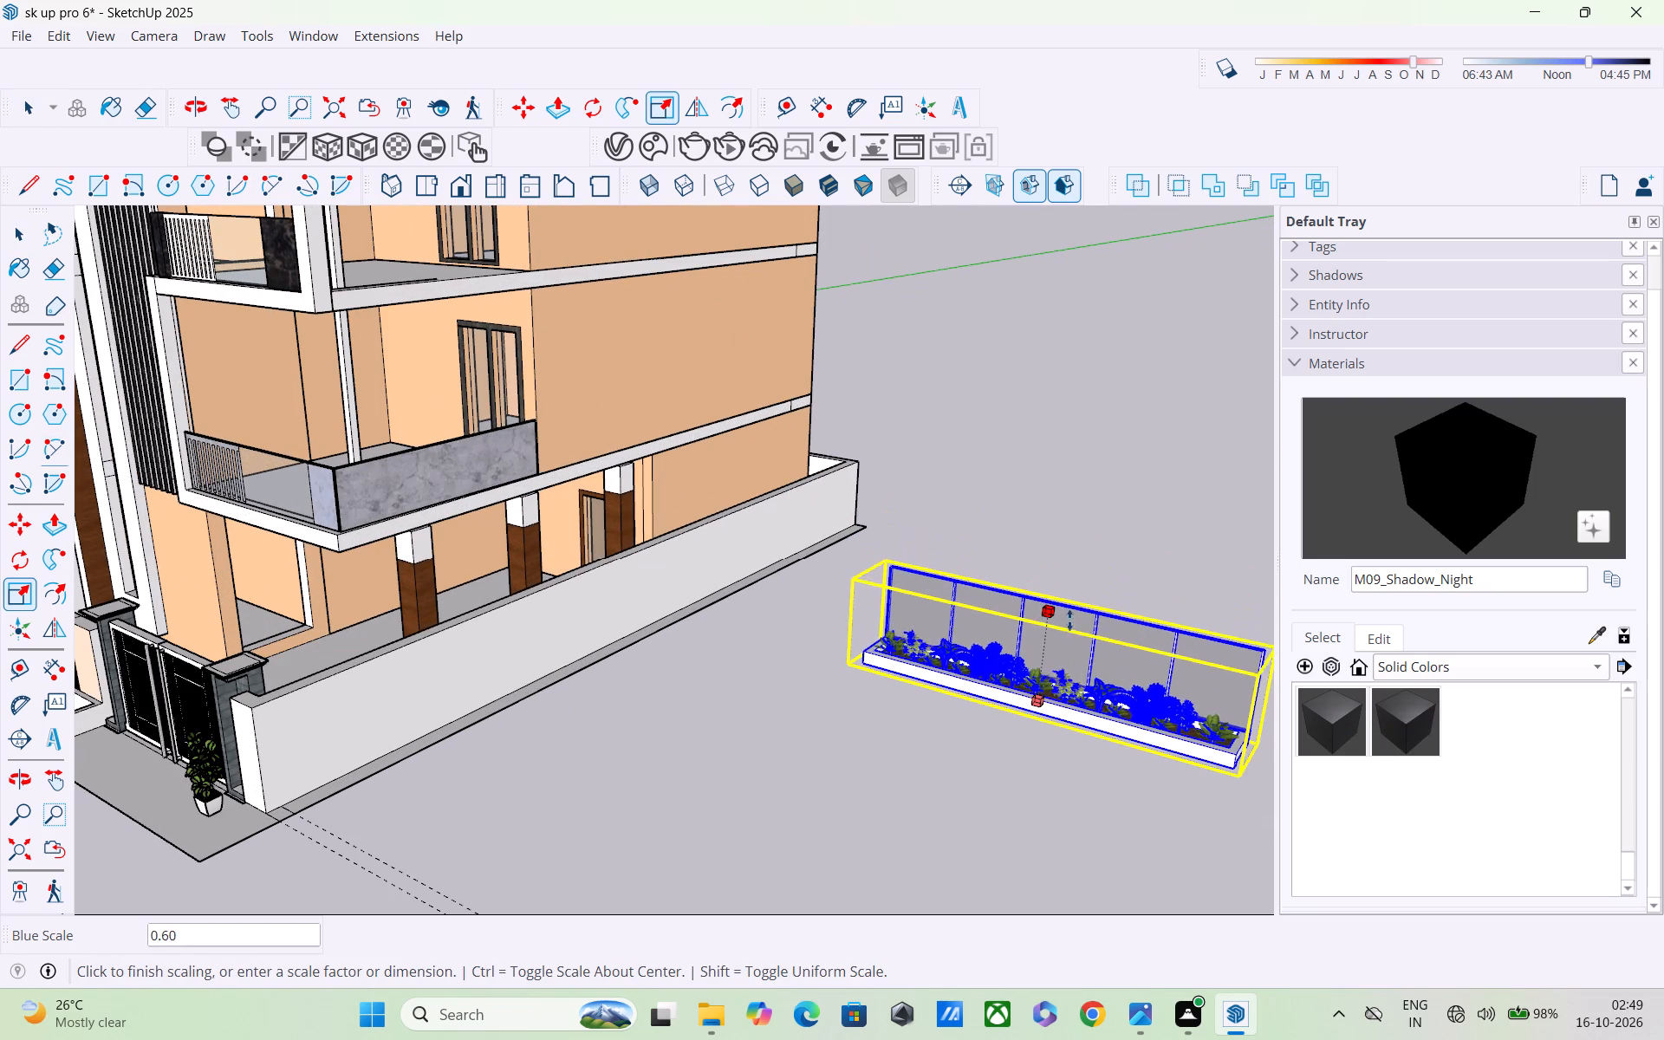
pyautogui.click(1062, 595)
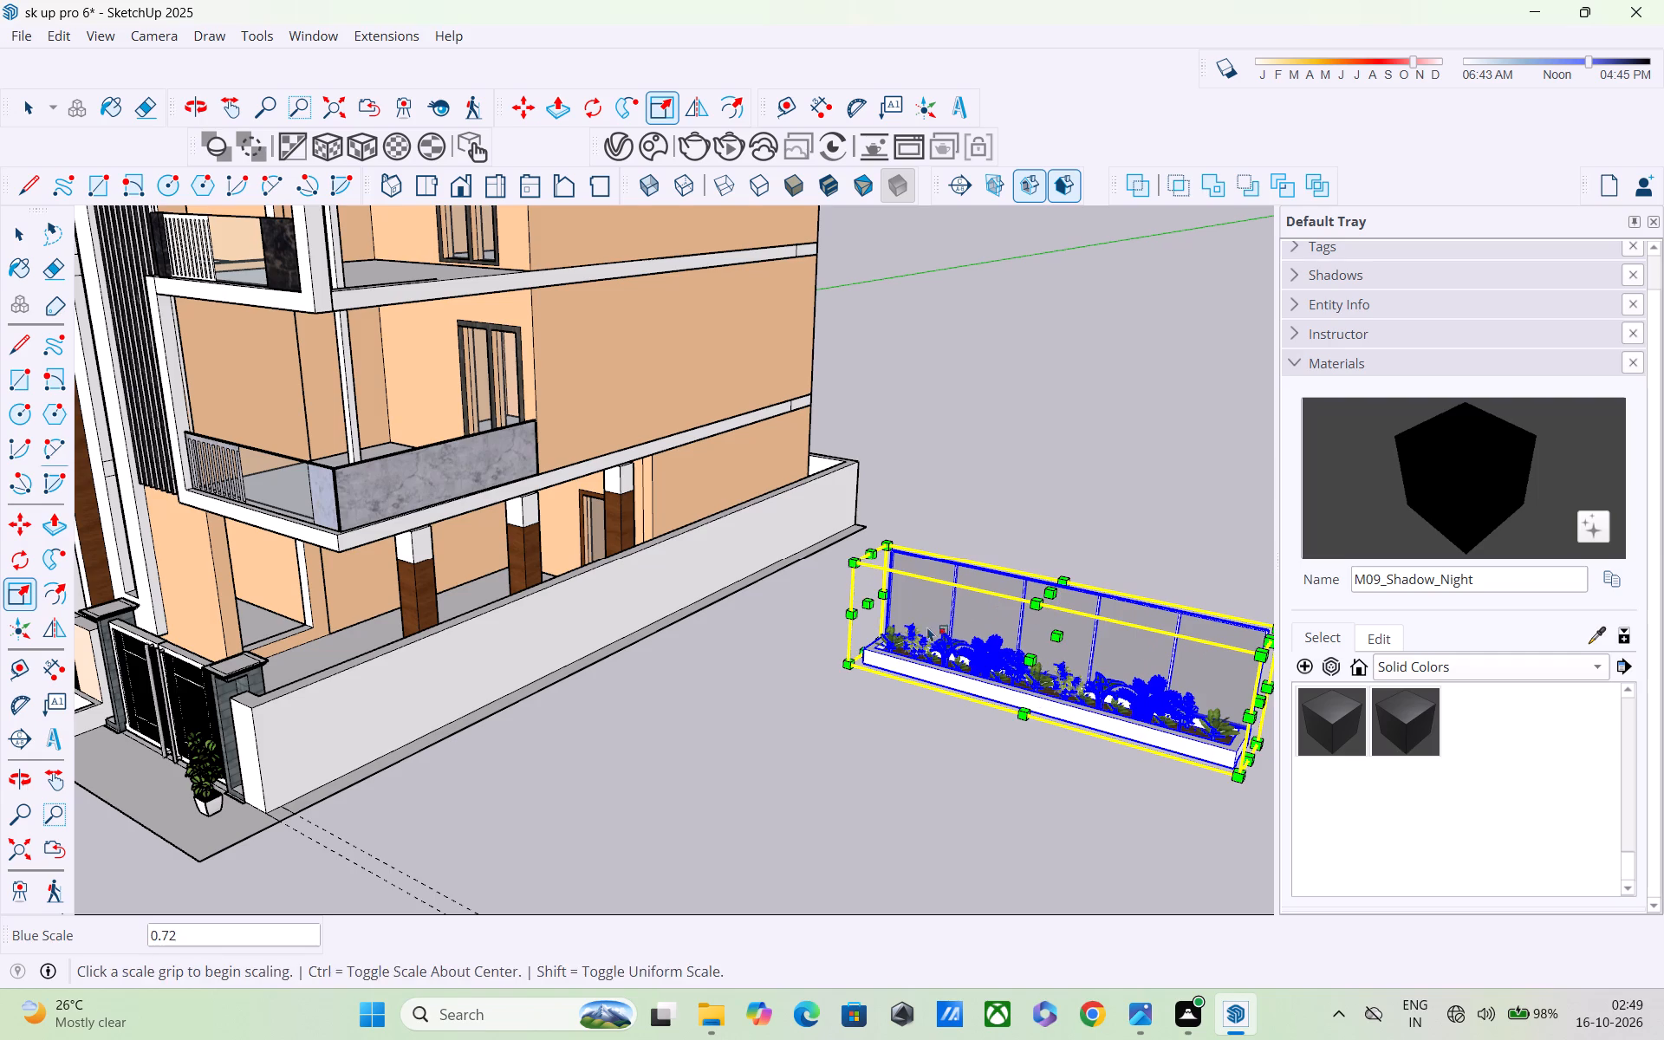
# Scale the planter's depth up to about 1.32 while keeping its length at 1.00.
pyautogui.moveTo(925, 627); pyautogui.dragTo(1221, 563, button='middle')
pyautogui.scroll(3, 969, 617)
pyautogui.moveTo(805, 614); pyautogui.dragTo(908, 601, button='middle')
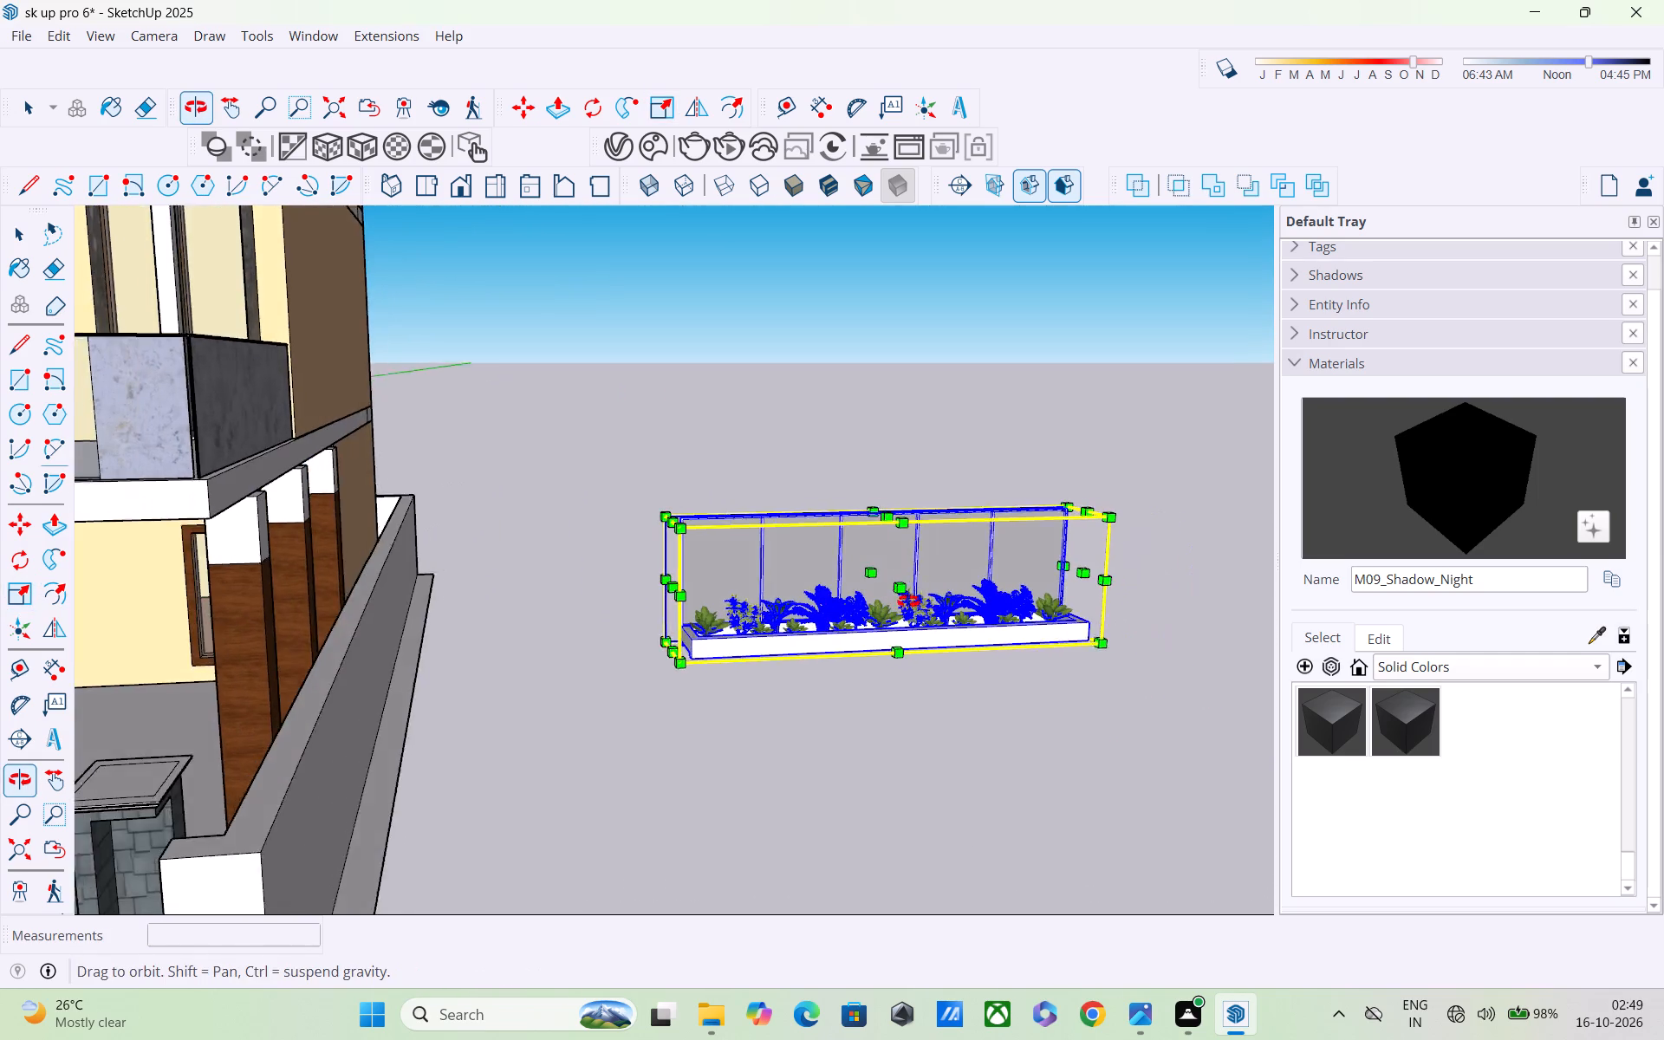
pyautogui.moveTo(908, 601); pyautogui.dragTo(914, 597, button='middle')
pyautogui.scroll(3, 754, 610)
pyautogui.click(608, 587)
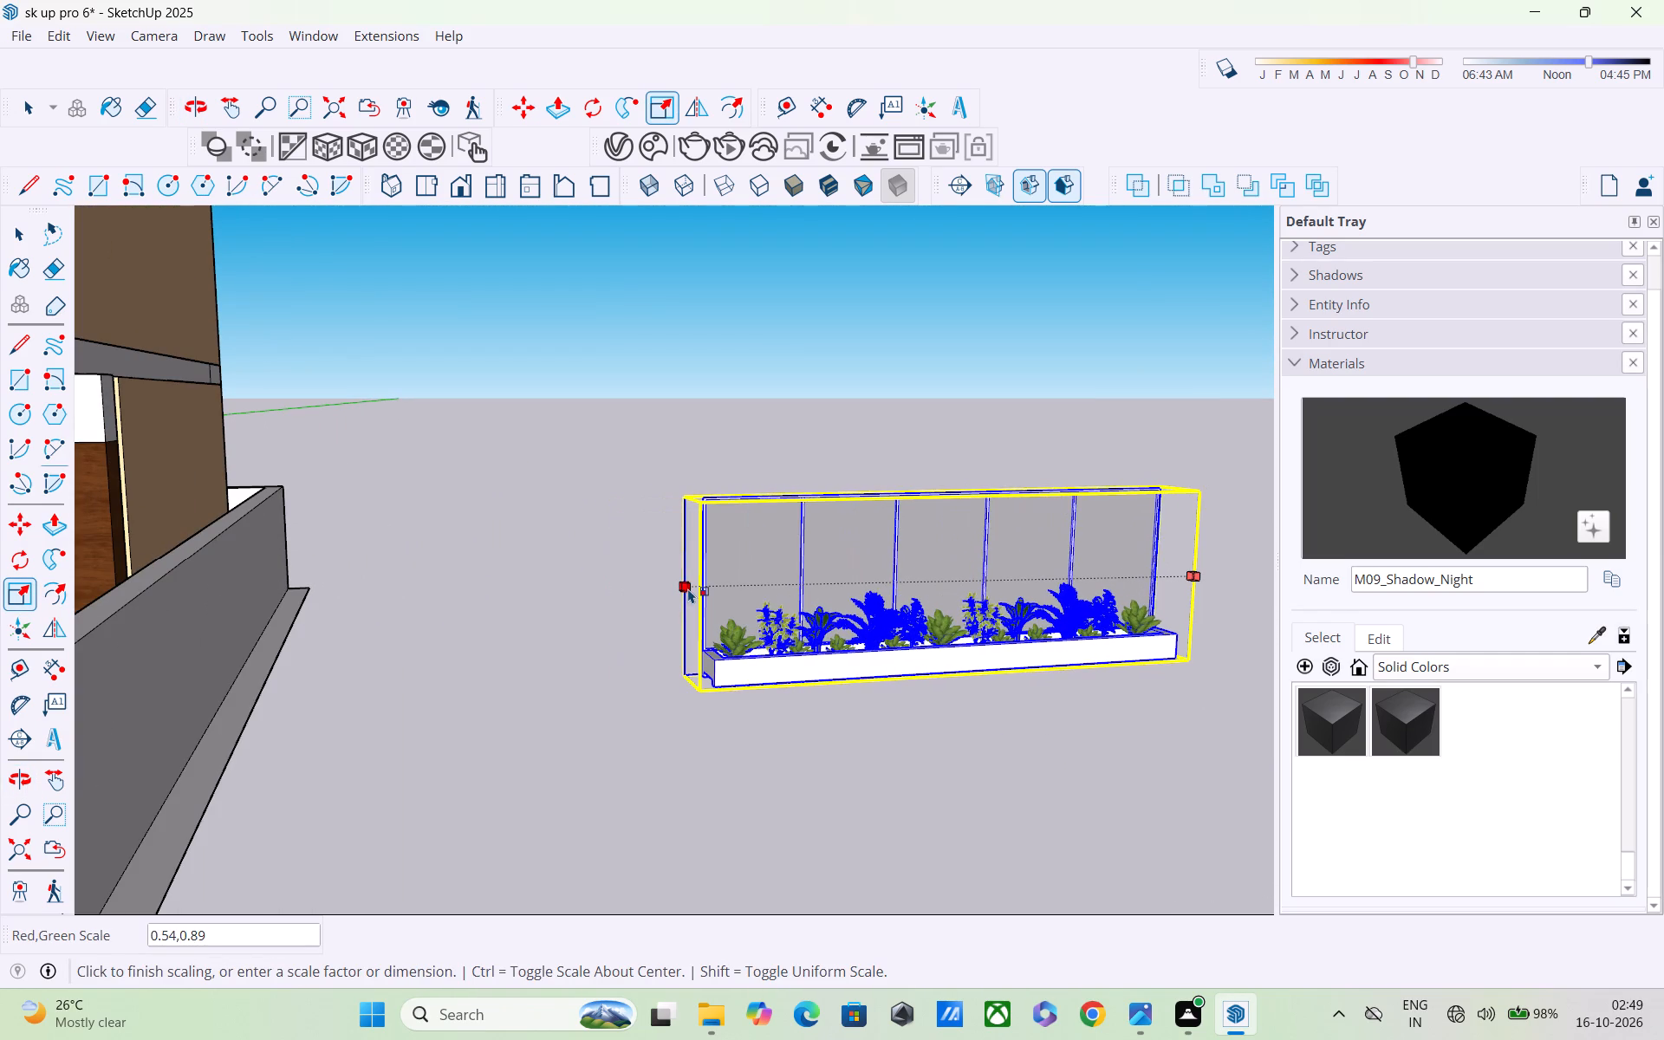
pyautogui.click(657, 575)
# Scale the planter's length along the green axis down to about 0.79.
pyautogui.moveTo(709, 628); pyautogui.dragTo(740, 650, button='middle')
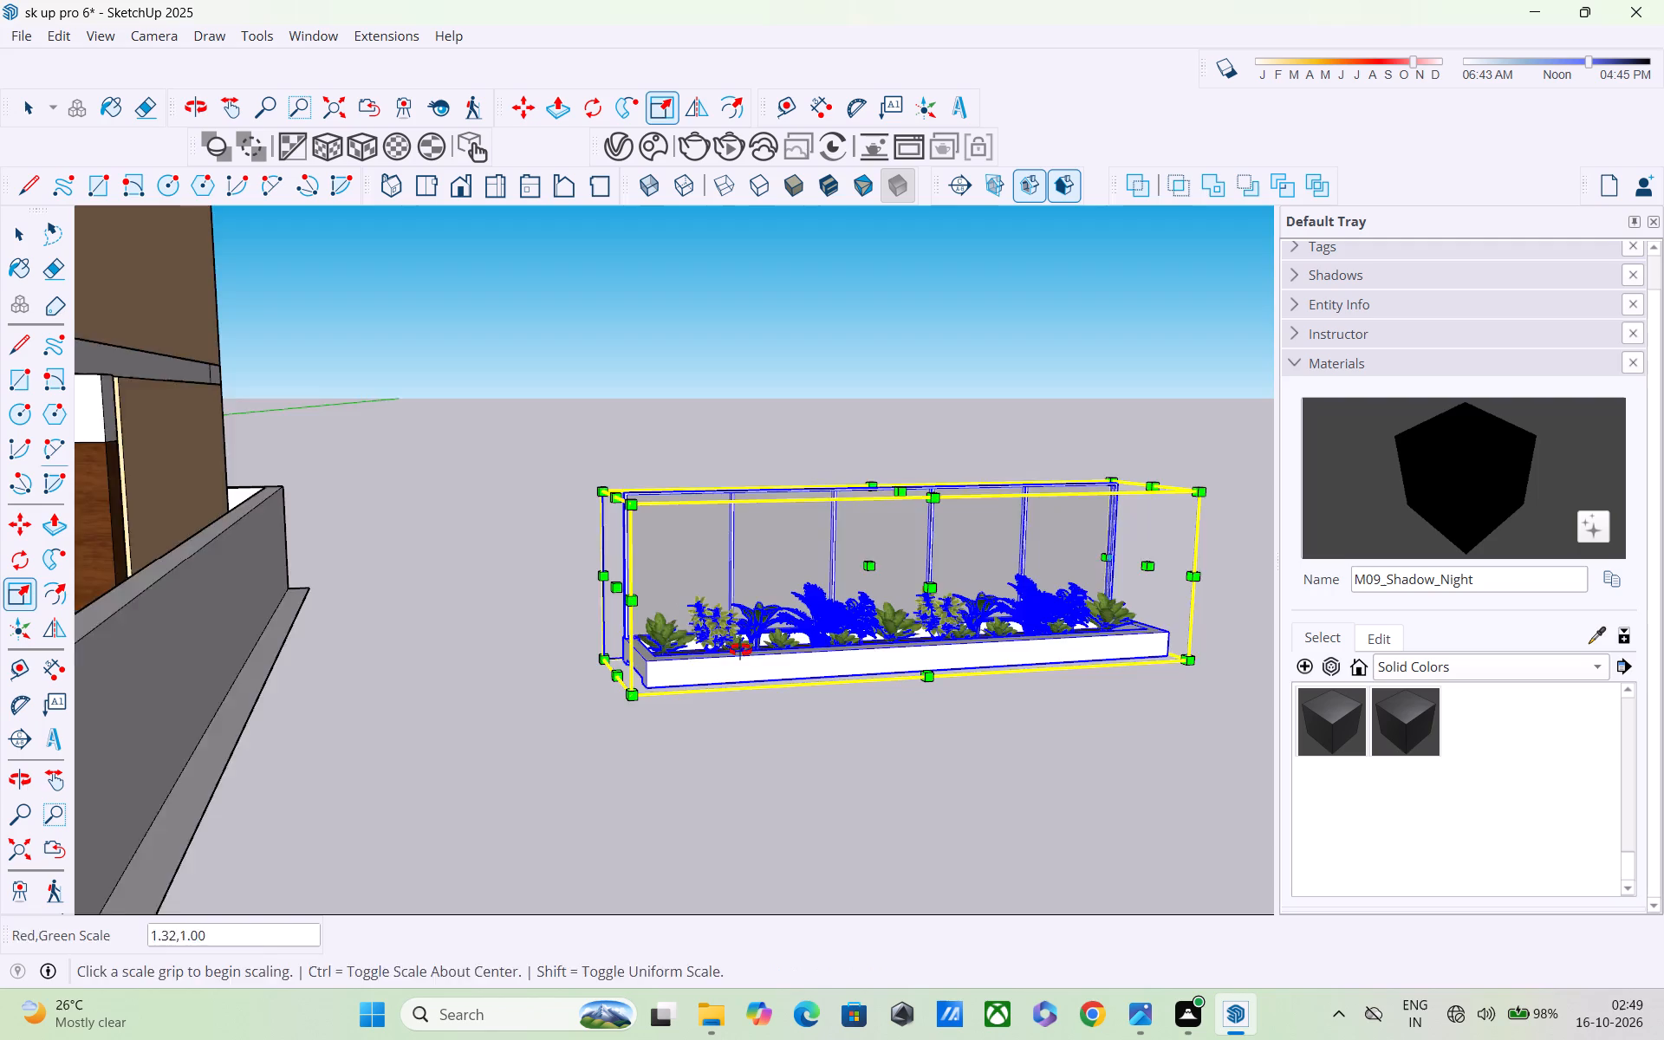
pyautogui.moveTo(740, 650); pyautogui.dragTo(813, 679, button='middle')
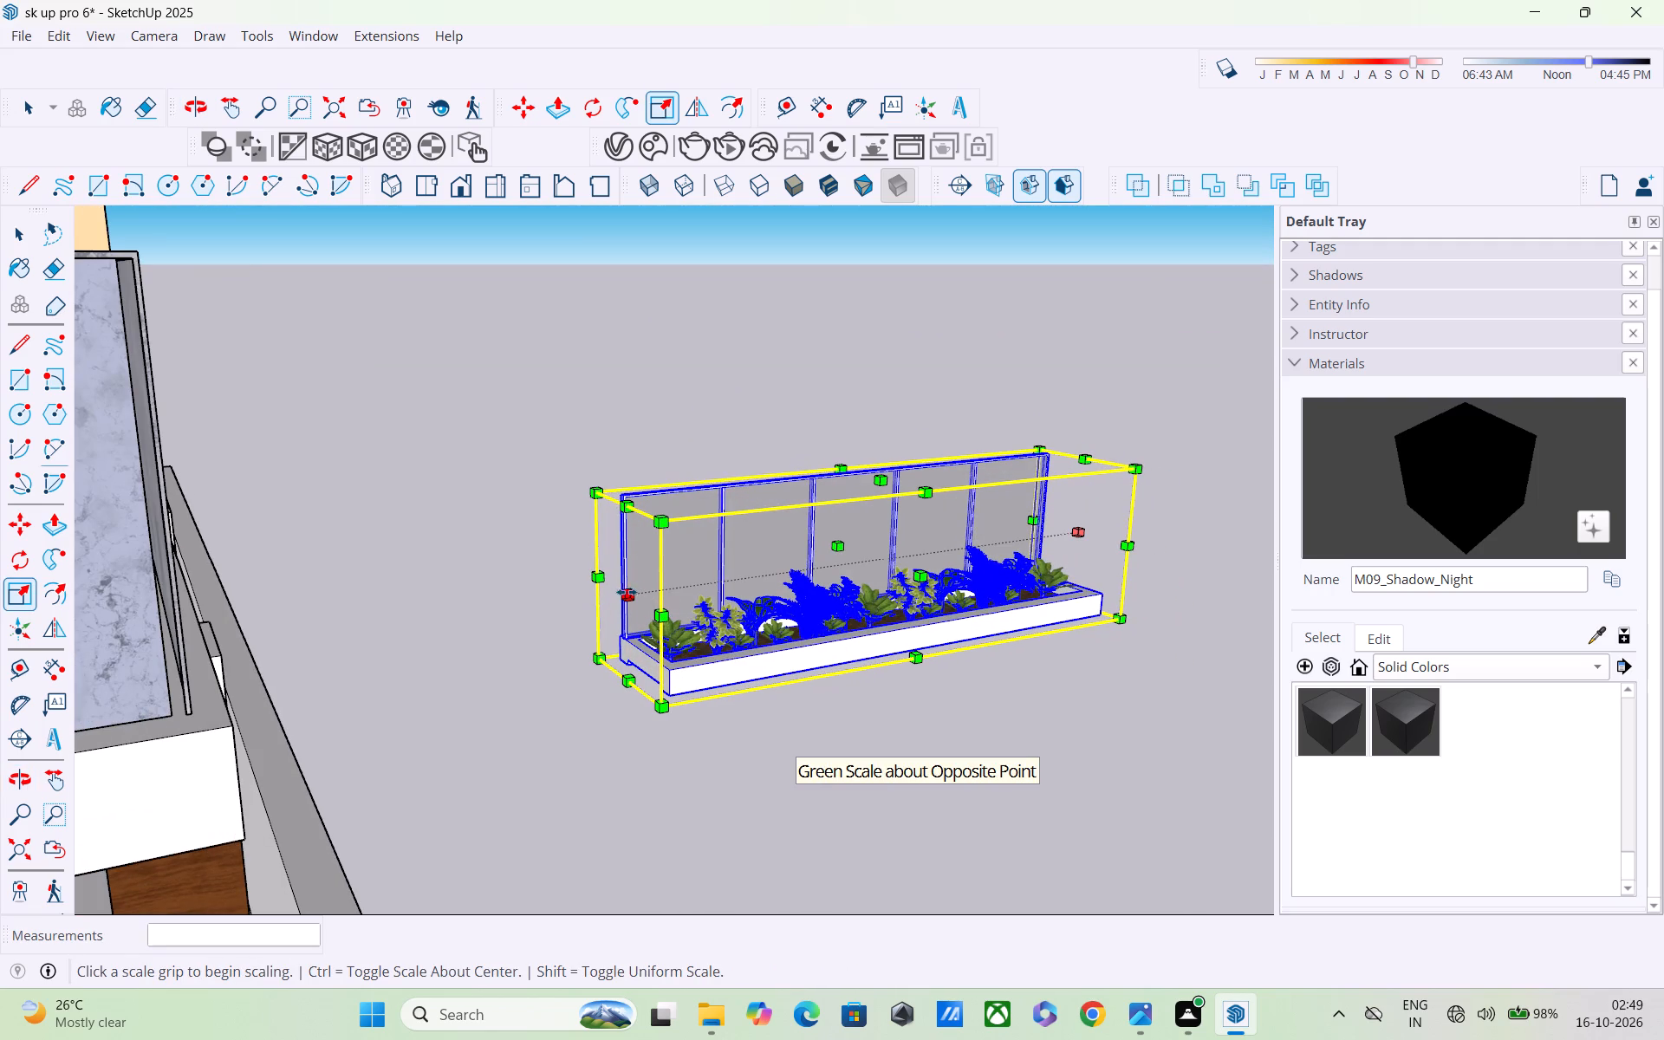
pyautogui.click(634, 598)
pyautogui.click(737, 566)
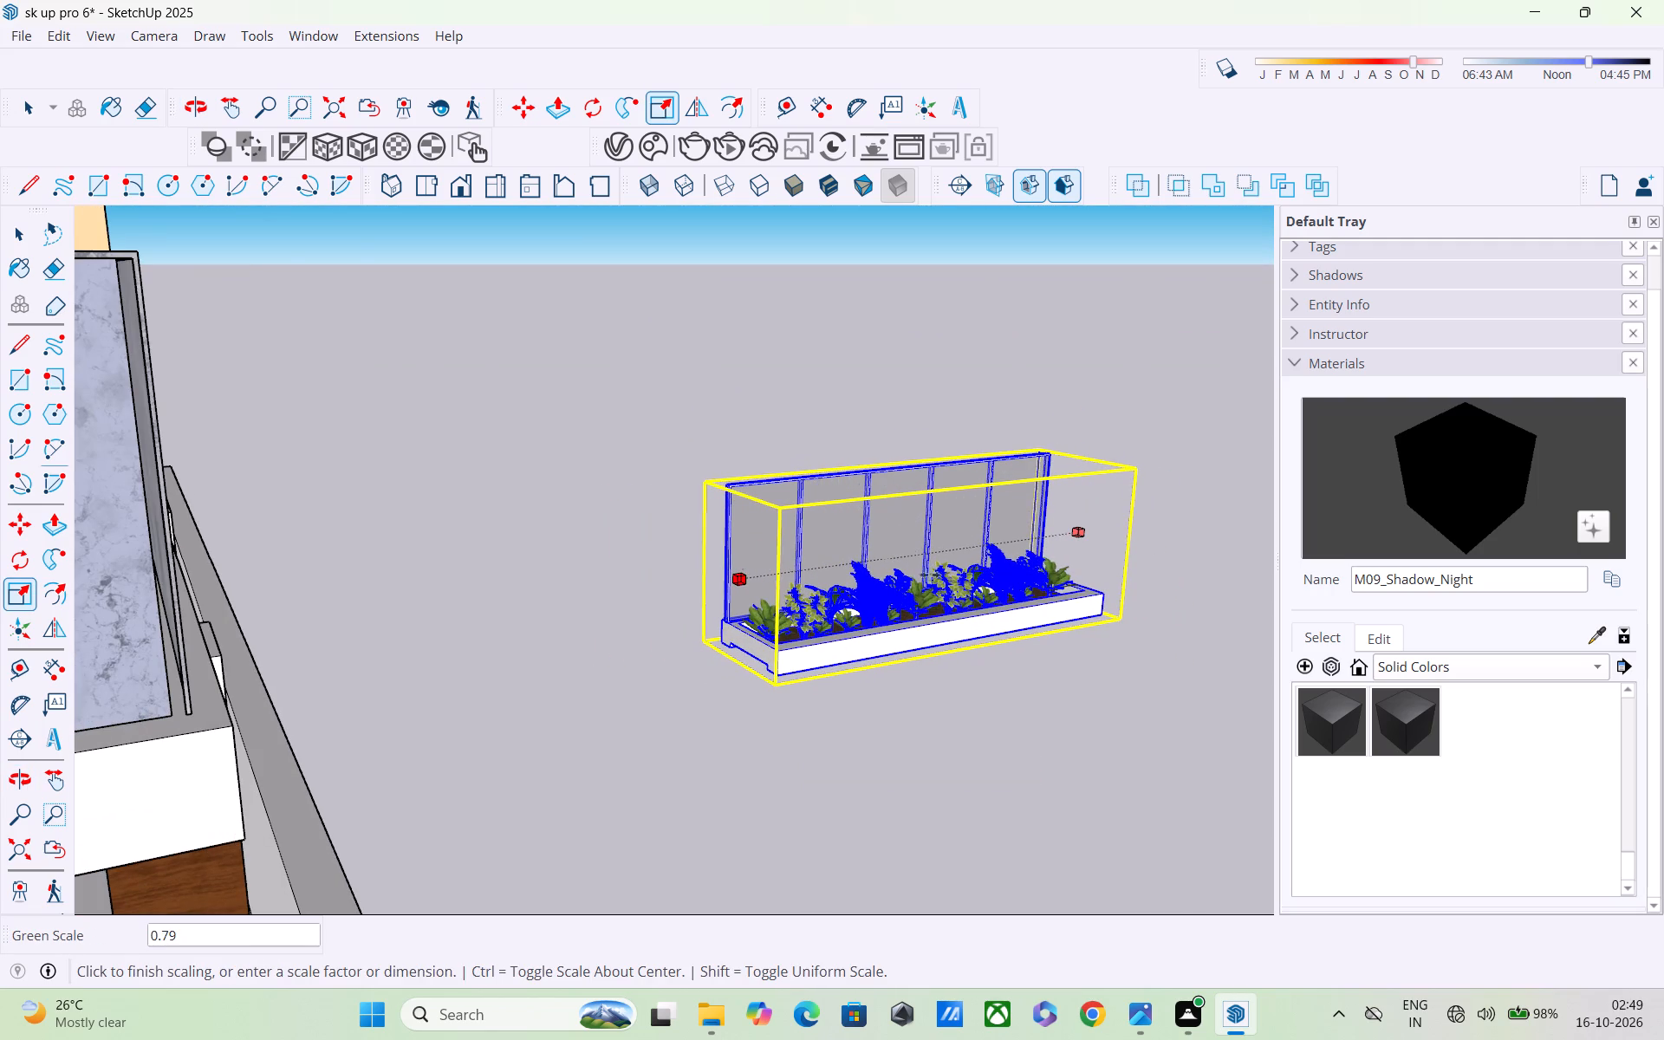
# Move the planter by its bottom corner onto the raised bed in front of the black compound wall beside the gate.
pyautogui.scroll(-1, 969, 575)
pyautogui.press('m')
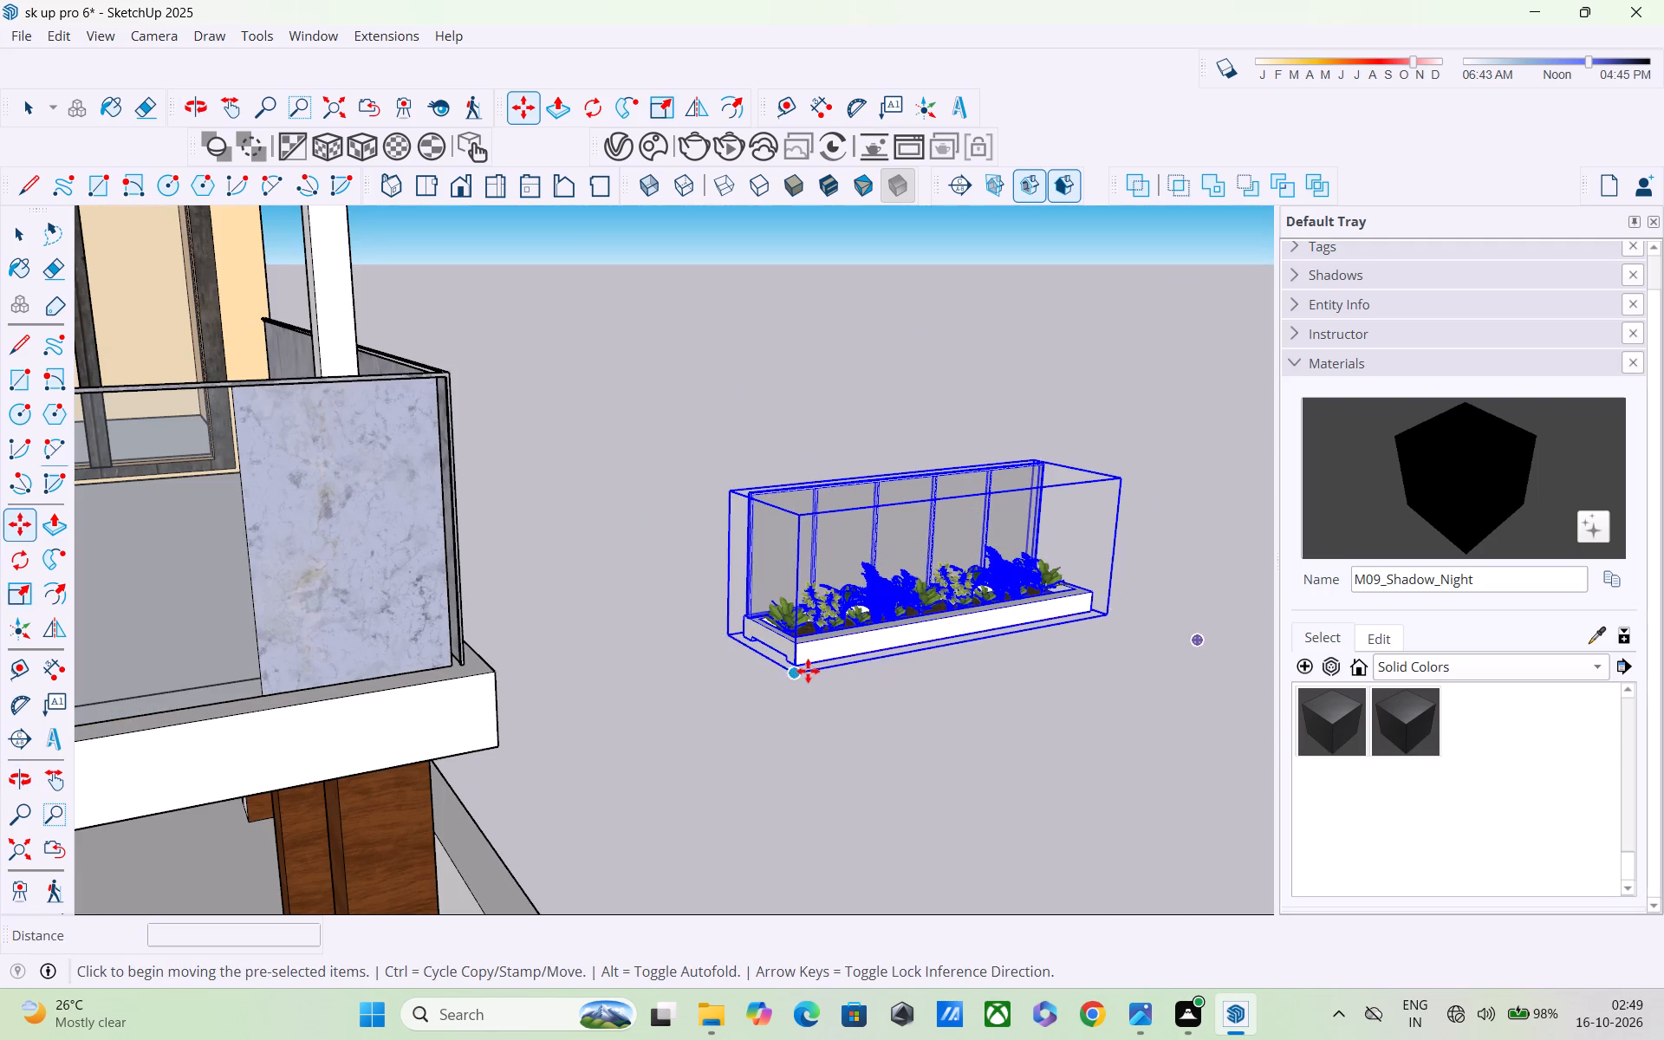
pyautogui.click(797, 674)
pyautogui.scroll(-11, 647, 764)
pyautogui.keyDown('shift'); pyautogui.moveTo(668, 739); pyautogui.dragTo(717, 682, button='middle'); pyautogui.keyUp('shift')
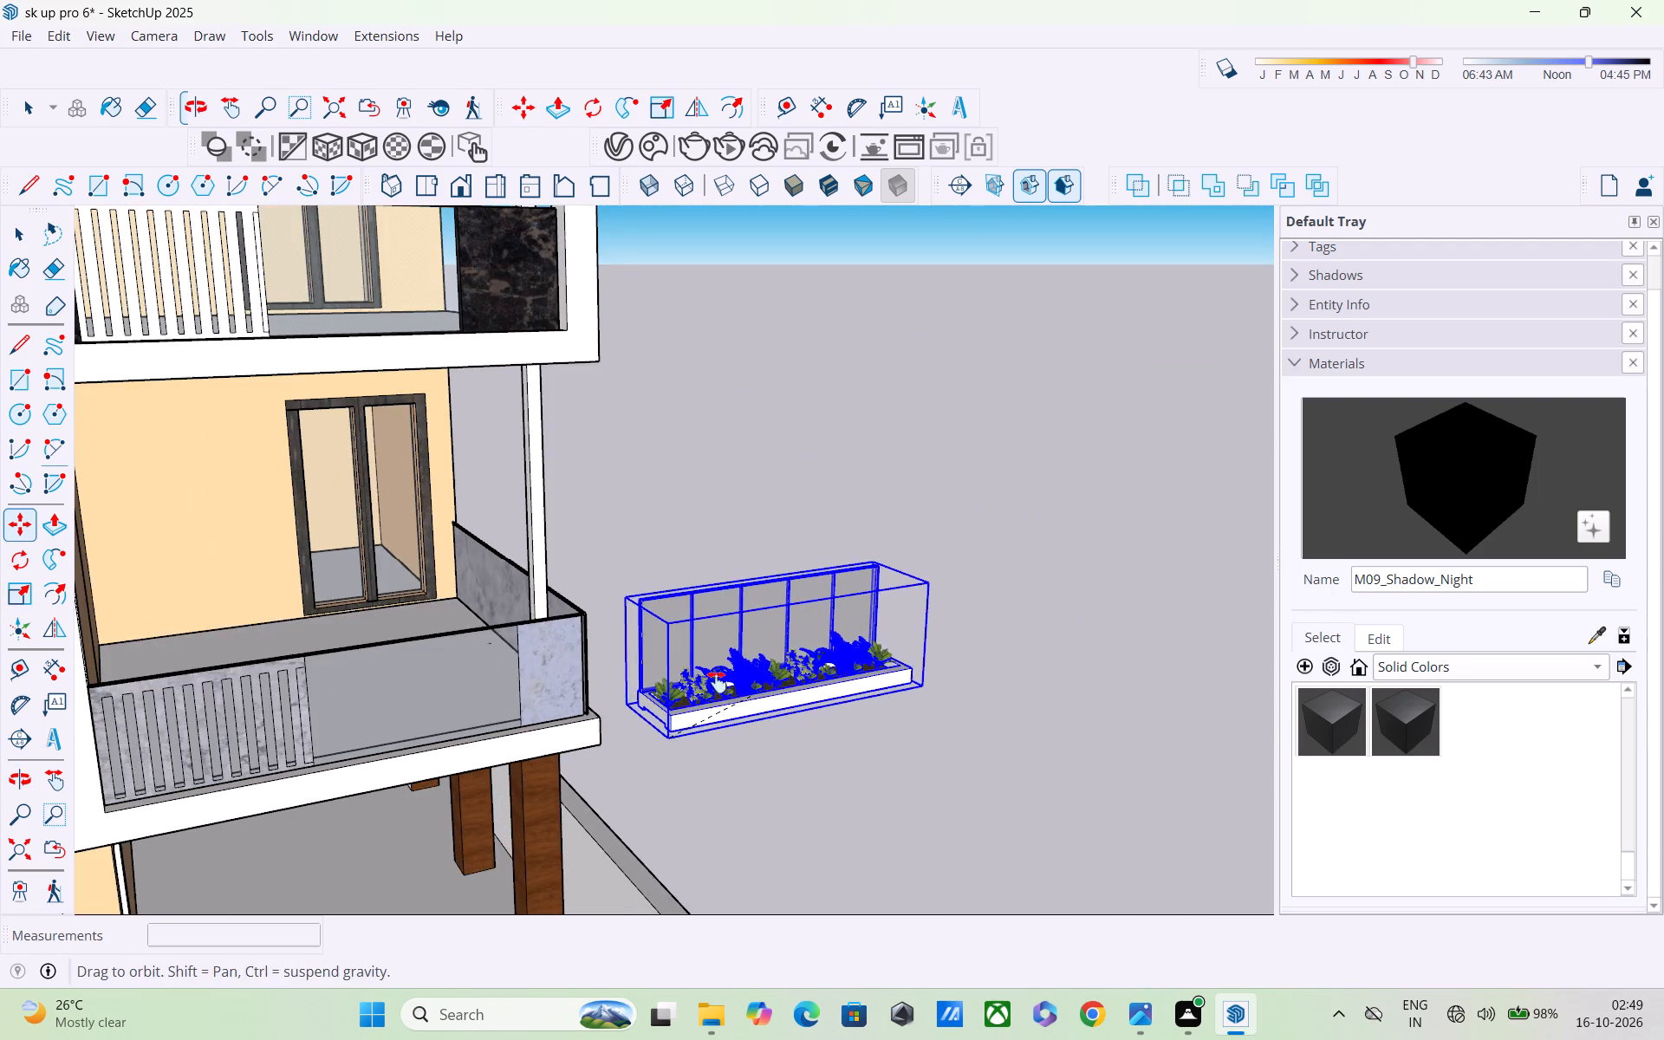
pyautogui.keyDown('shift'); pyautogui.moveTo(717, 682); pyautogui.dragTo(861, 543, button='middle'); pyautogui.keyUp('shift')
pyautogui.scroll(-5, 861, 543)
pyautogui.scroll(-3, 809, 732)
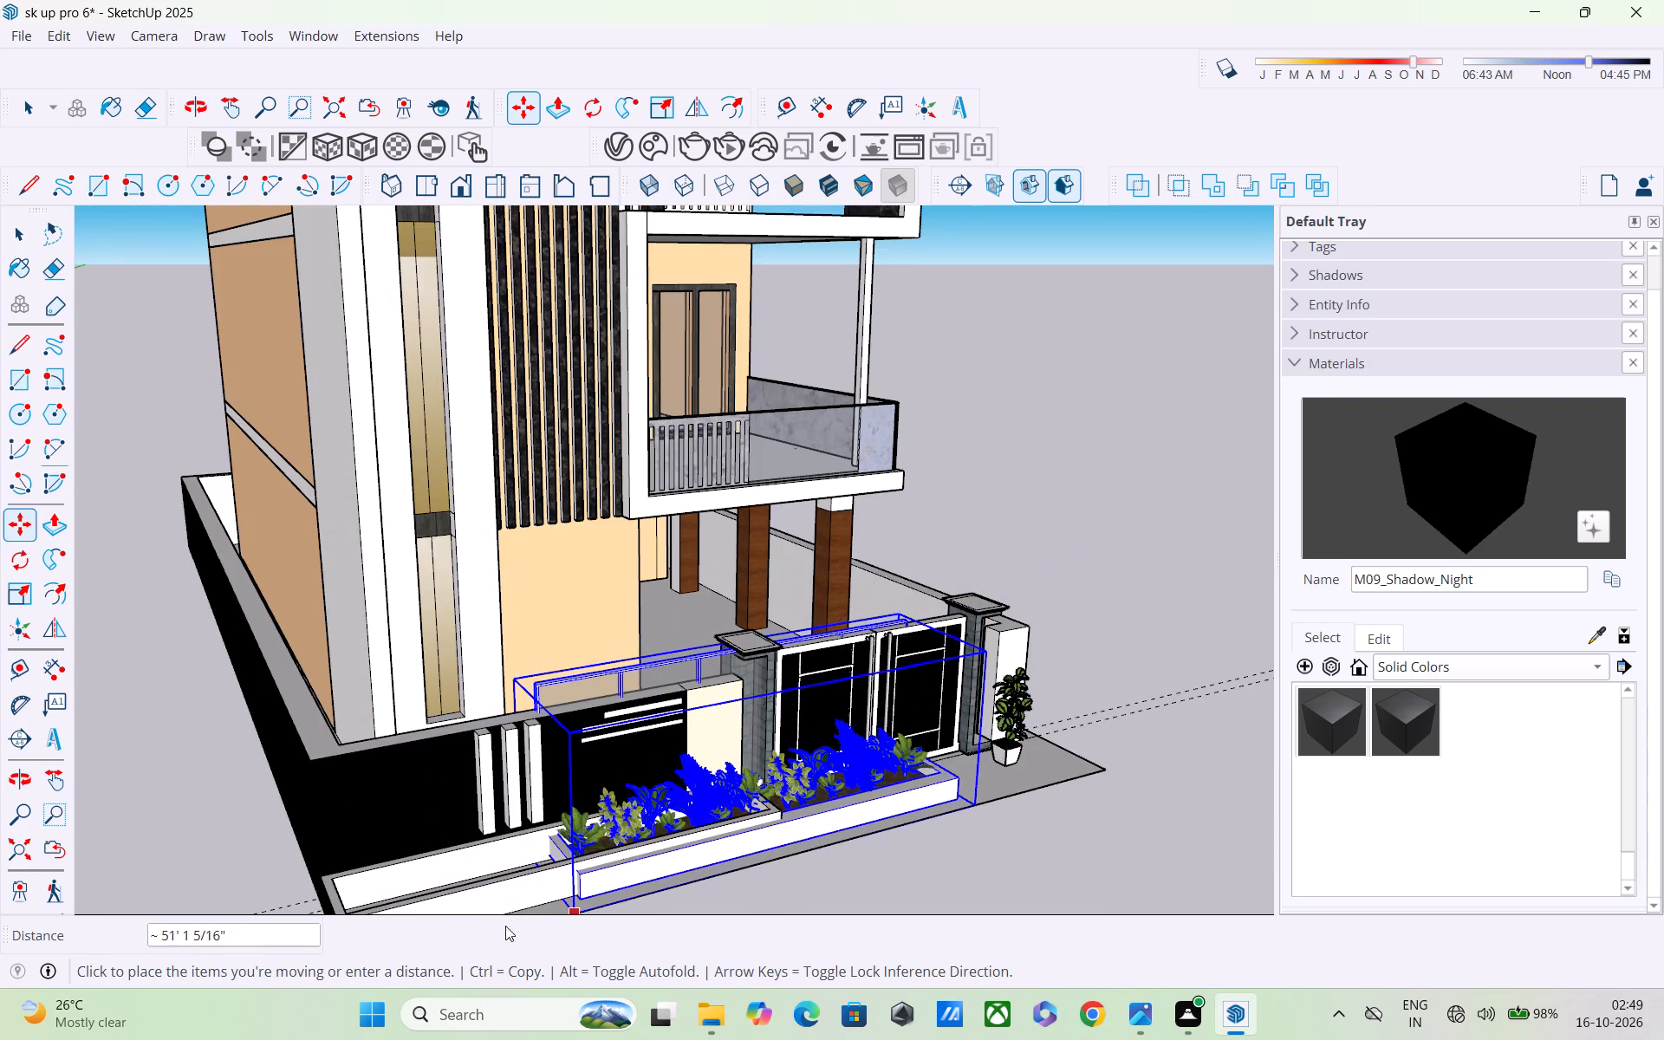
pyautogui.scroll(-4, 432, 916)
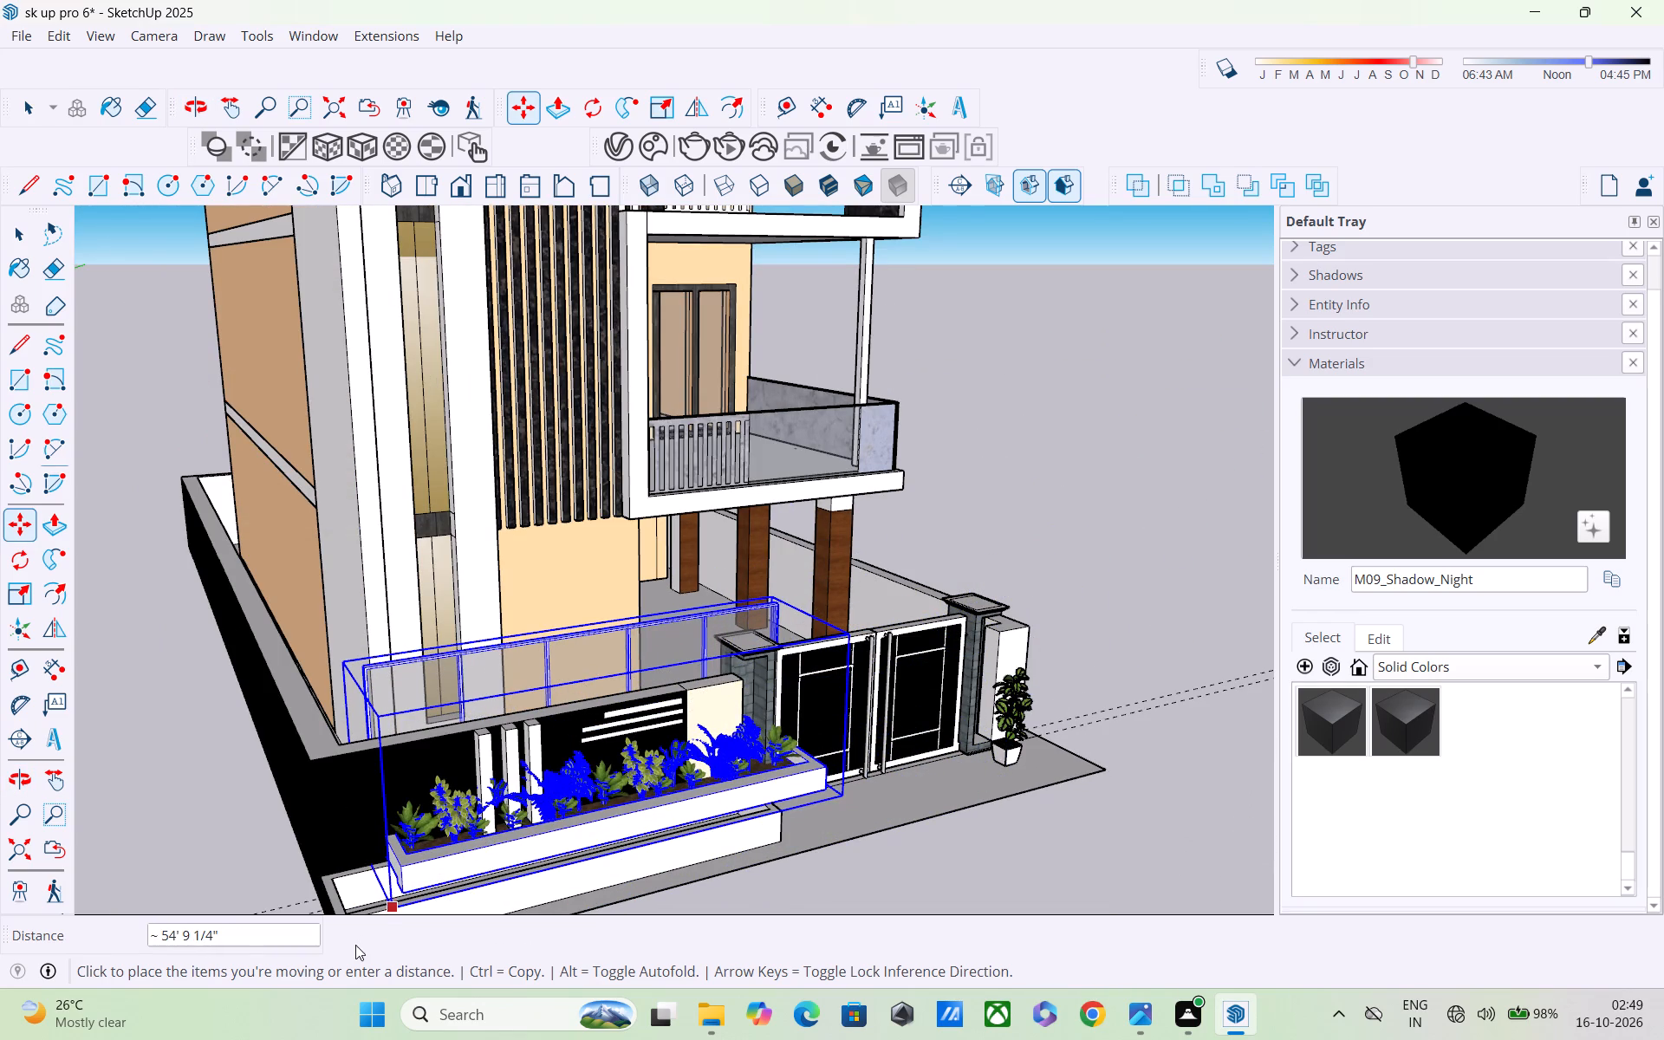
pyautogui.scroll(-1, 360, 978)
pyautogui.moveTo(360, 994); pyautogui.dragTo(718, 897, button='middle')
pyautogui.moveTo(718, 897); pyautogui.dragTo(719, 896, button='middle')
pyautogui.moveTo(622, 855); pyautogui.dragTo(945, 777, button='middle')
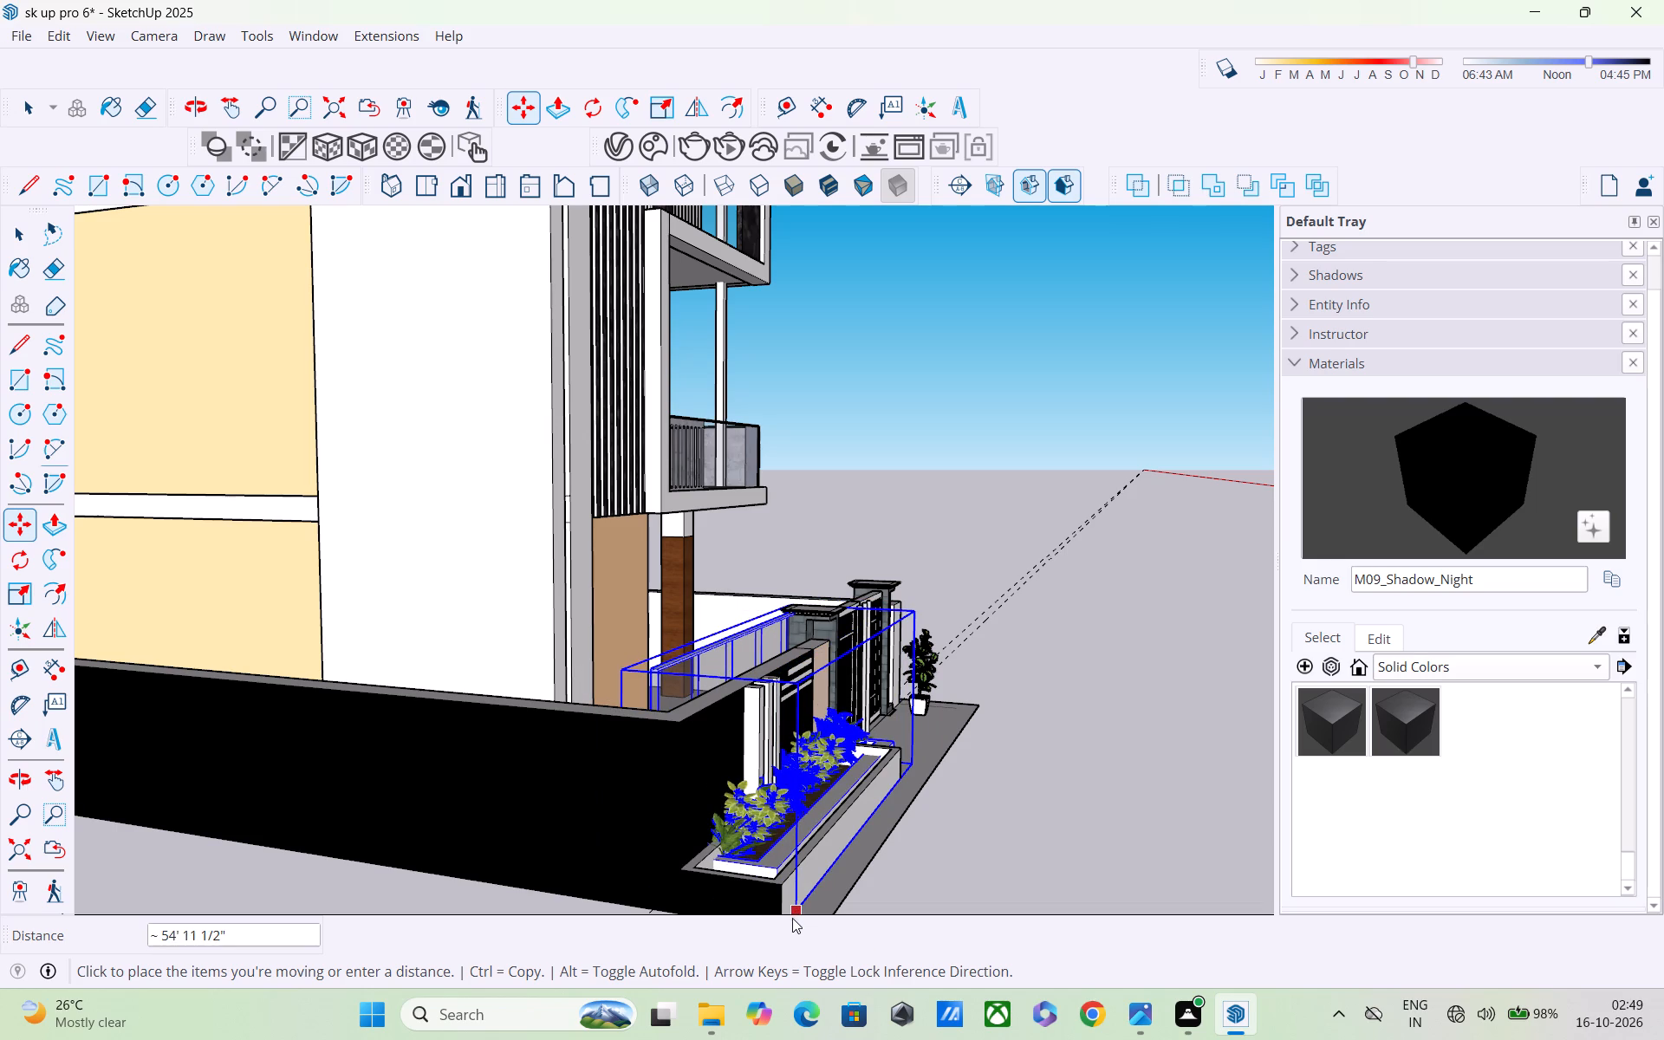
pyautogui.click(791, 926)
pyautogui.moveTo(833, 909); pyautogui.dragTo(834, 913, button='middle')
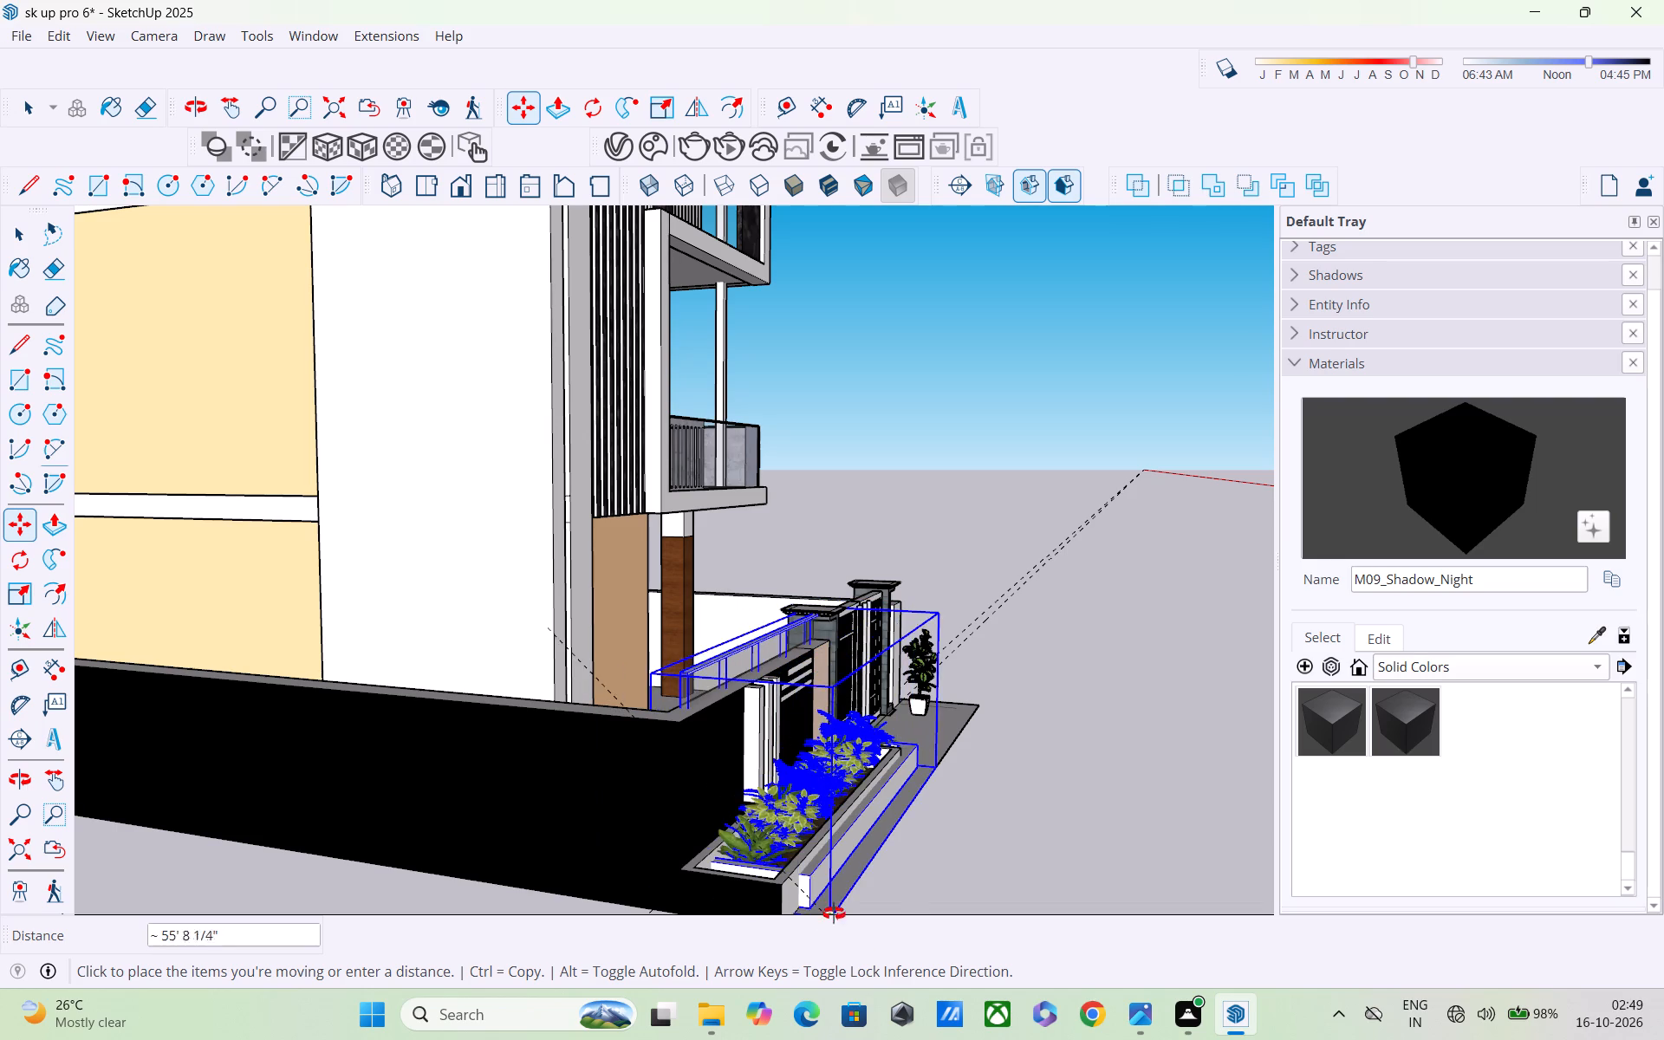
pyautogui.moveTo(834, 913); pyautogui.dragTo(738, 929, button='middle')
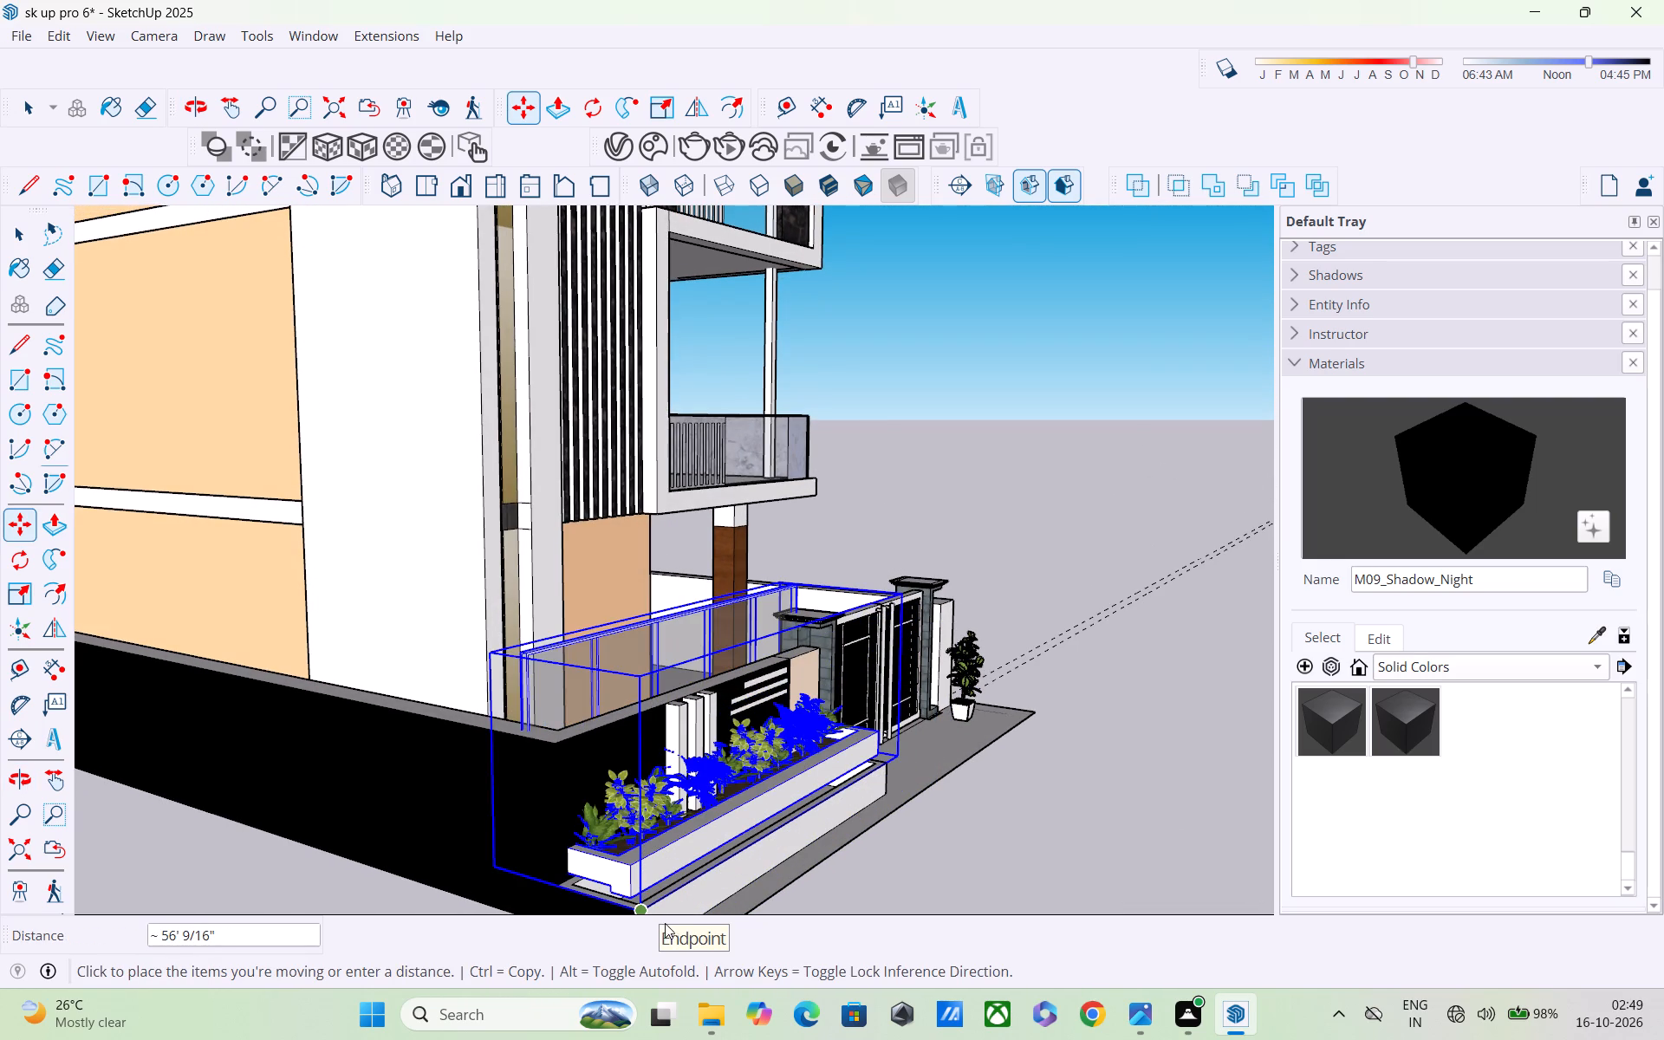
pyautogui.moveTo(681, 923); pyautogui.dragTo(814, 786, button='middle')
pyautogui.scroll(-2, 801, 819)
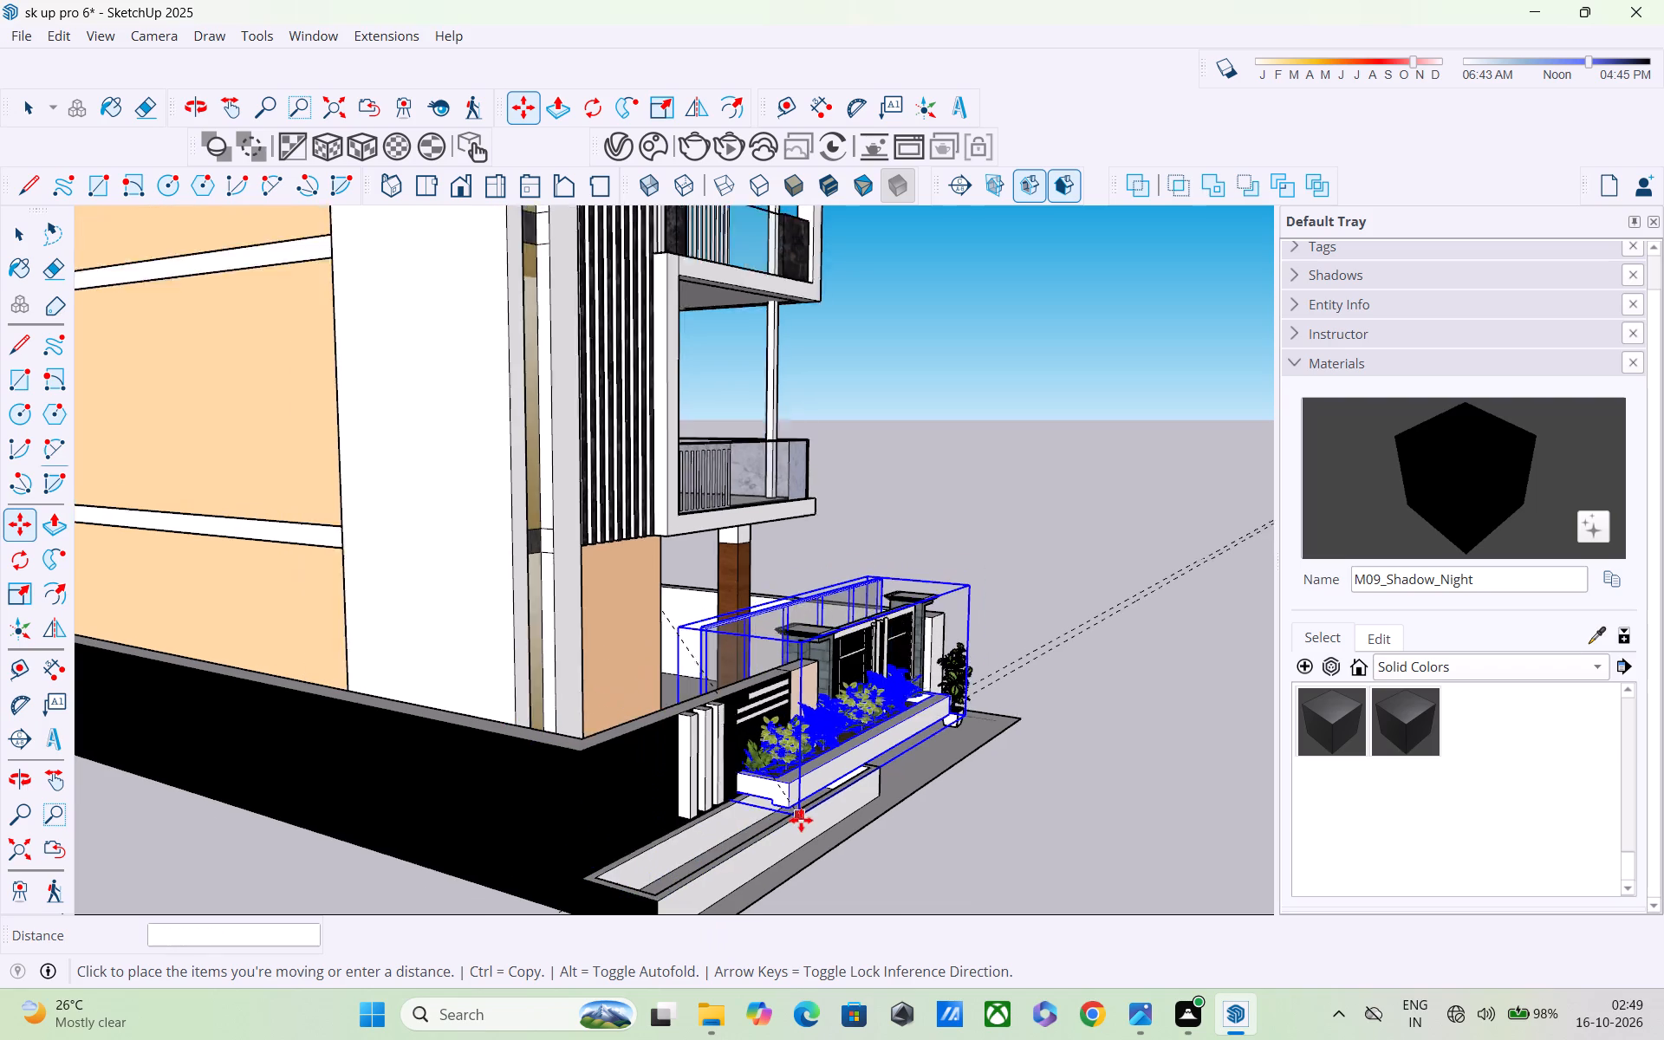
pyautogui.moveTo(767, 854); pyautogui.dragTo(835, 752, button='middle')
pyautogui.scroll(4, 796, 792)
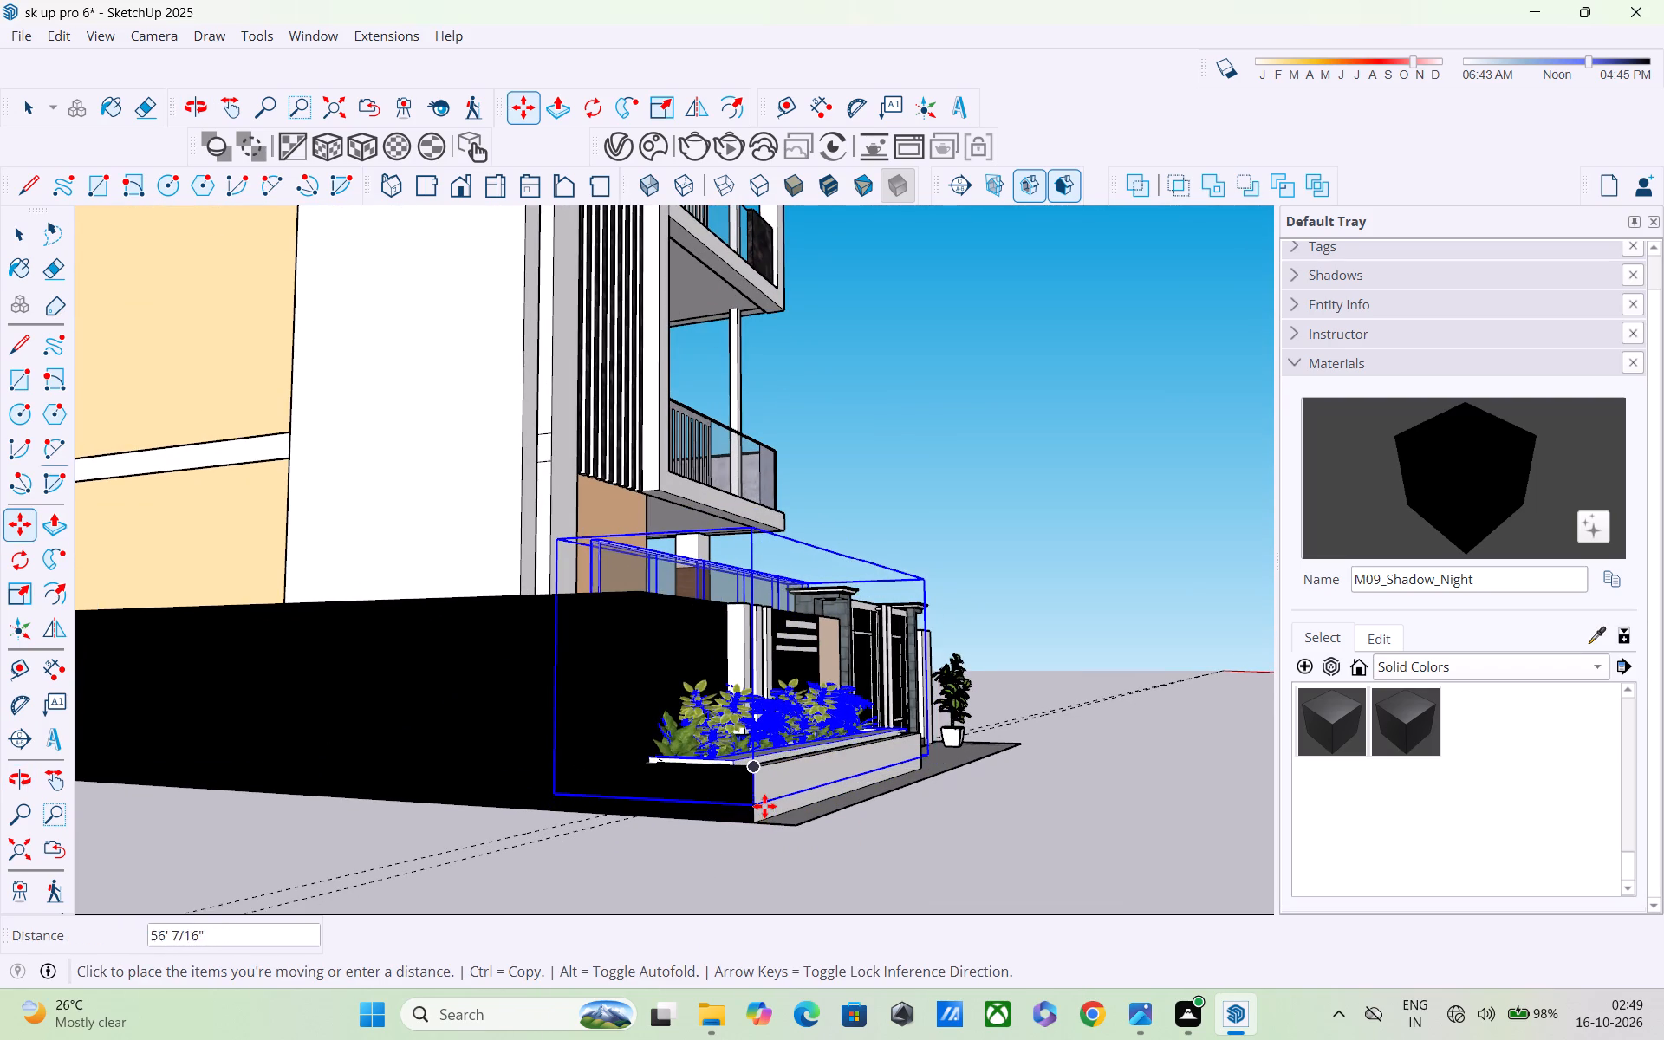
pyautogui.click(764, 801)
# Shorten the planter along the green axis so its gate-side end stays within the raised bed, clear of the gate pillar.
pyautogui.moveTo(893, 794); pyautogui.dragTo(868, 819, button='middle')
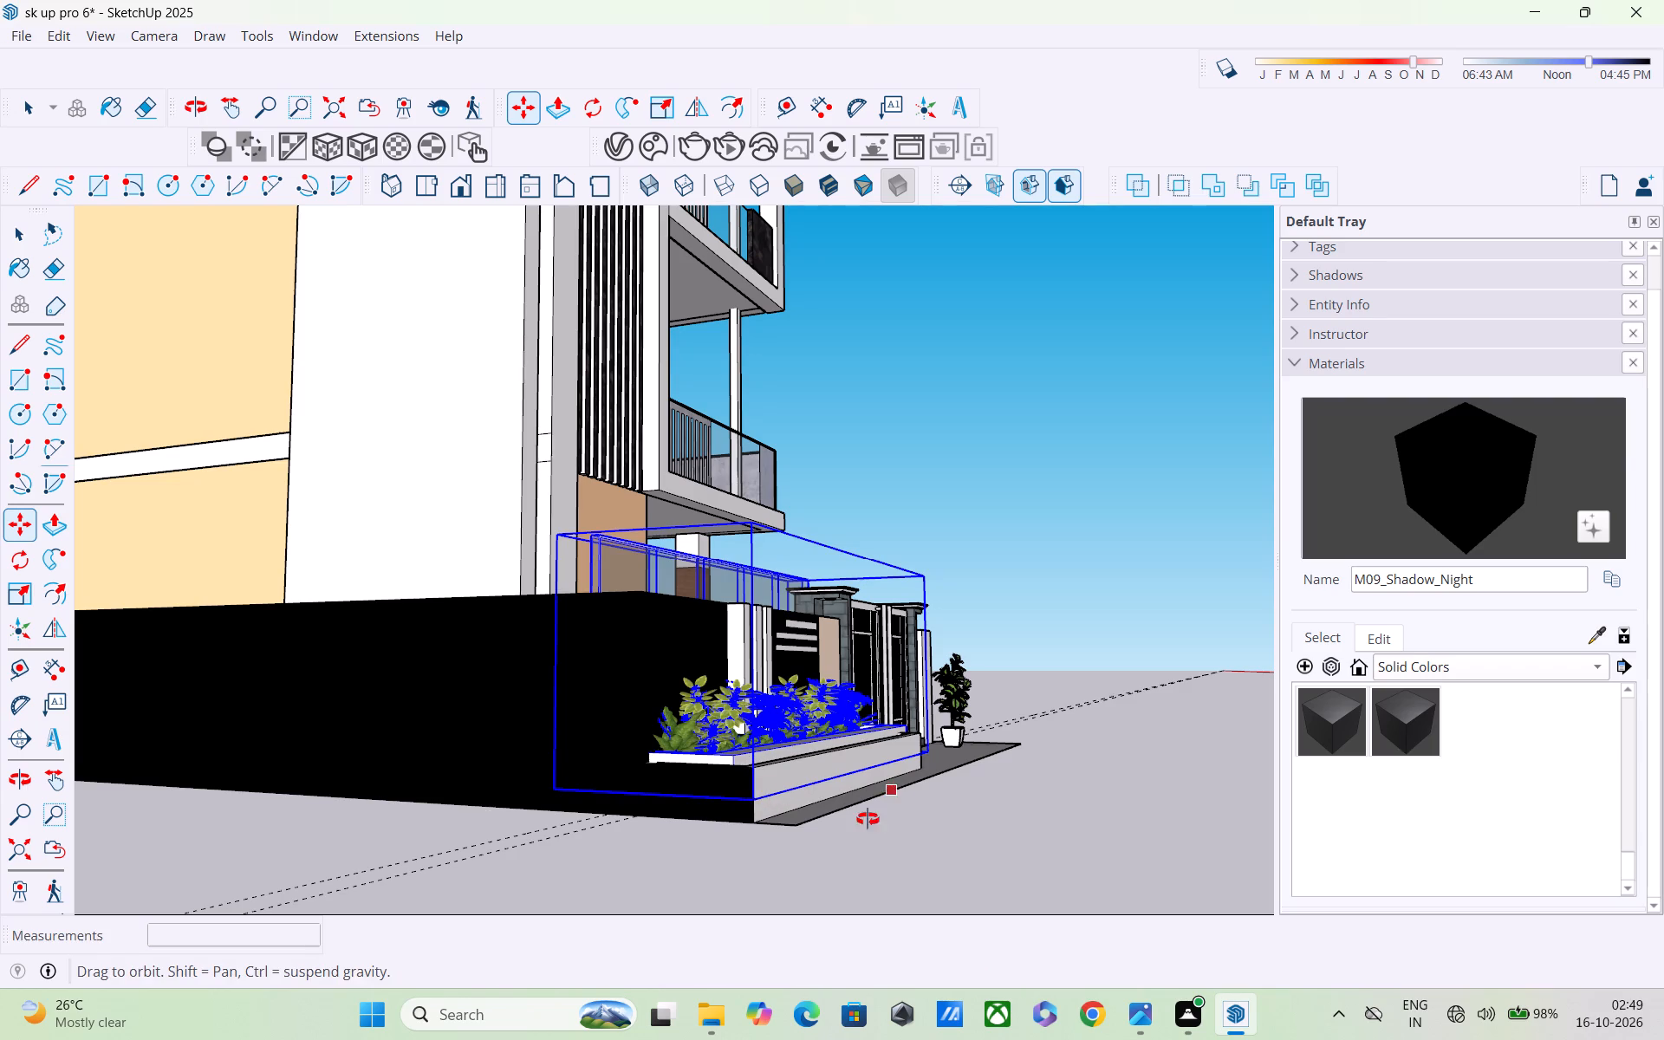
pyautogui.moveTo(868, 819); pyautogui.dragTo(598, 887, button='middle')
pyautogui.moveTo(814, 807); pyautogui.dragTo(543, 870, button='middle')
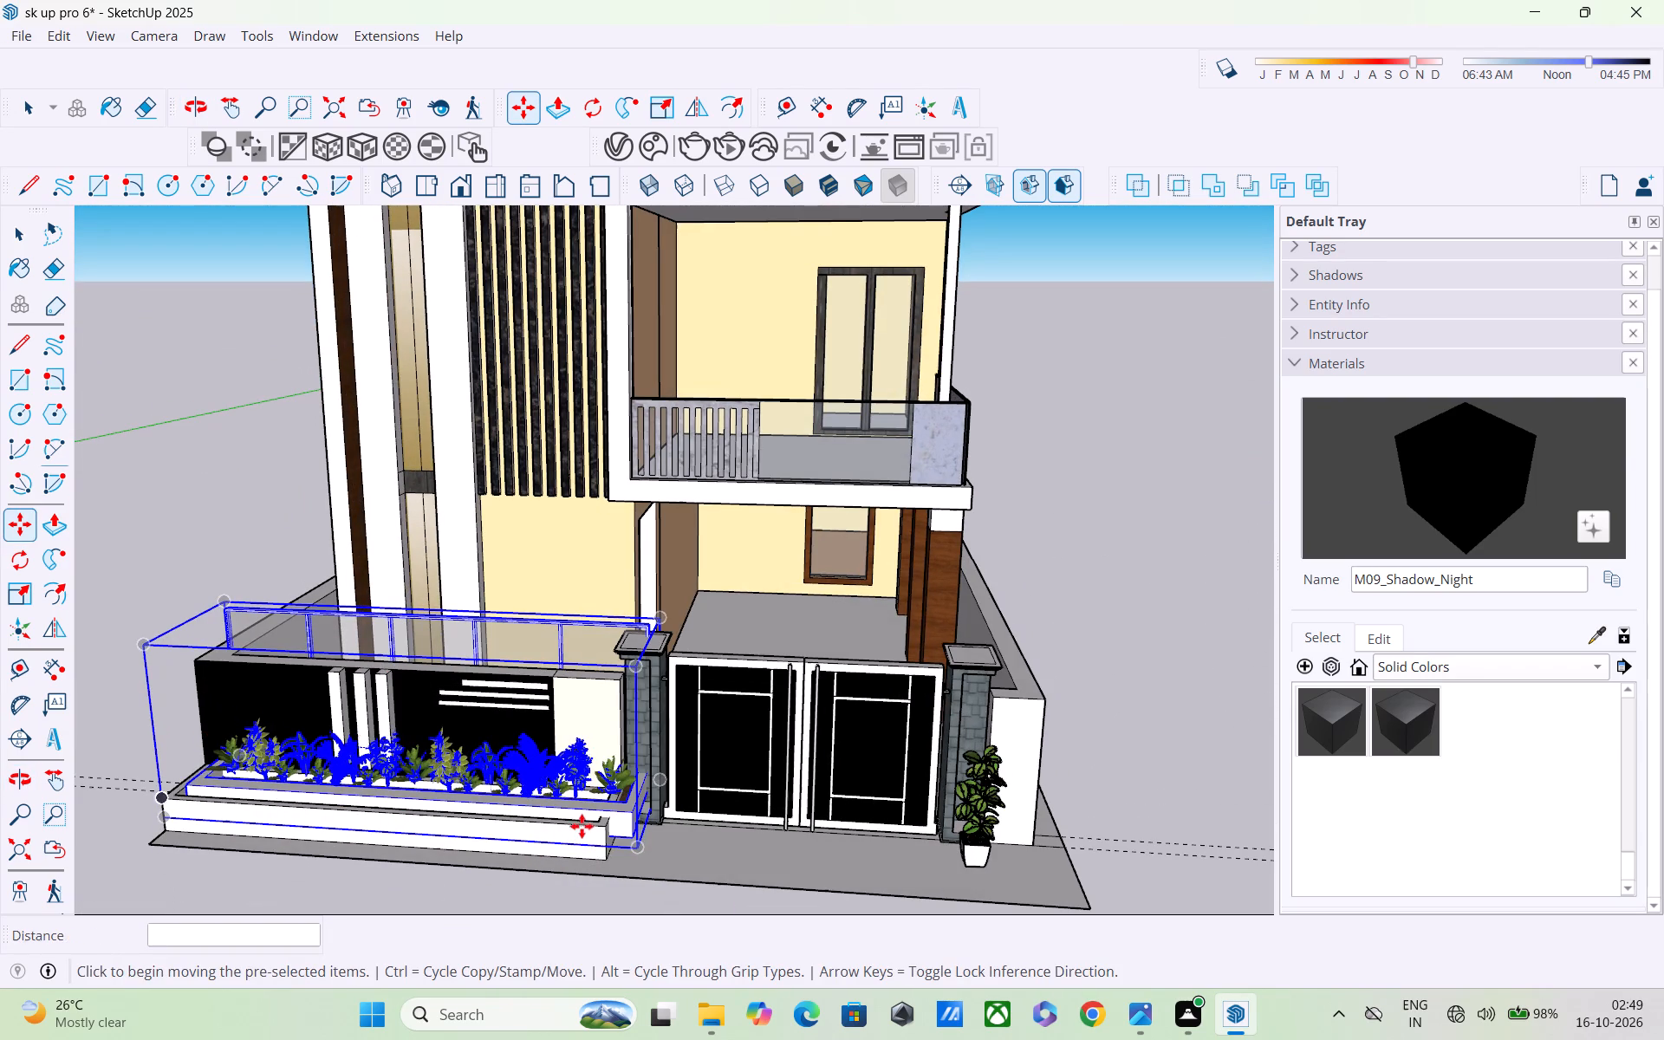
pyautogui.press('s')
pyautogui.scroll(3, 589, 816)
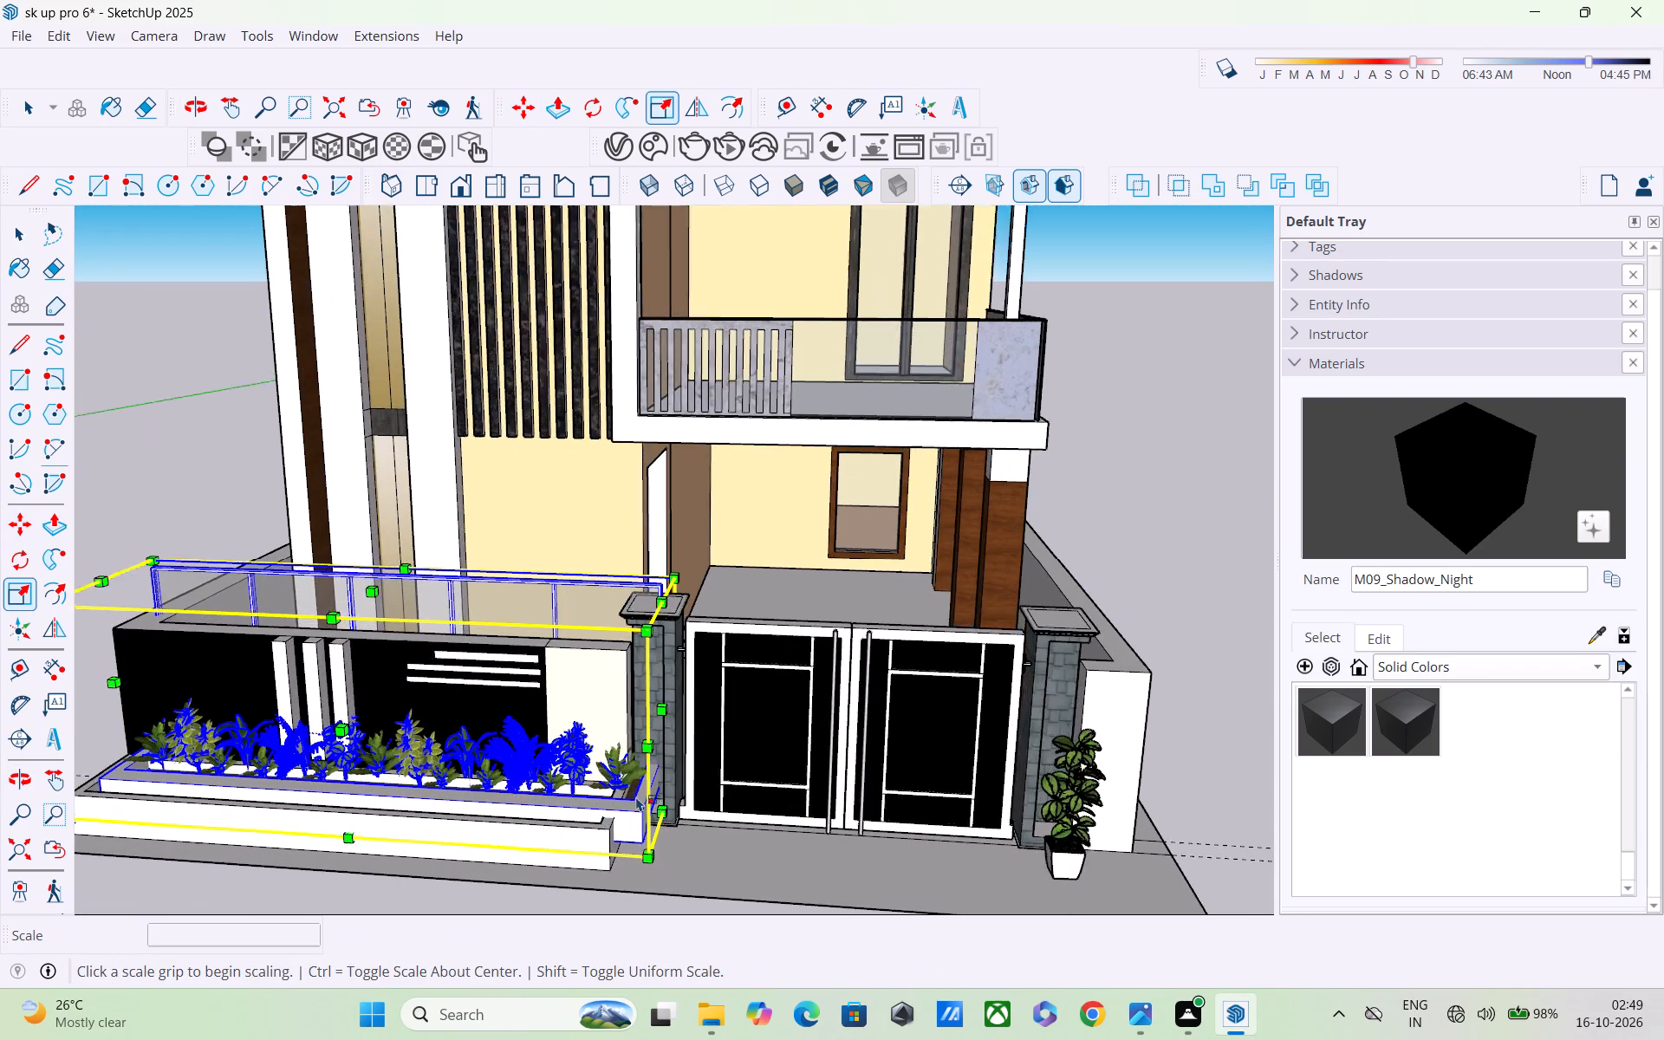
pyautogui.scroll(3, 655, 804)
pyautogui.moveTo(652, 712); pyautogui.dragTo(593, 726, button='middle')
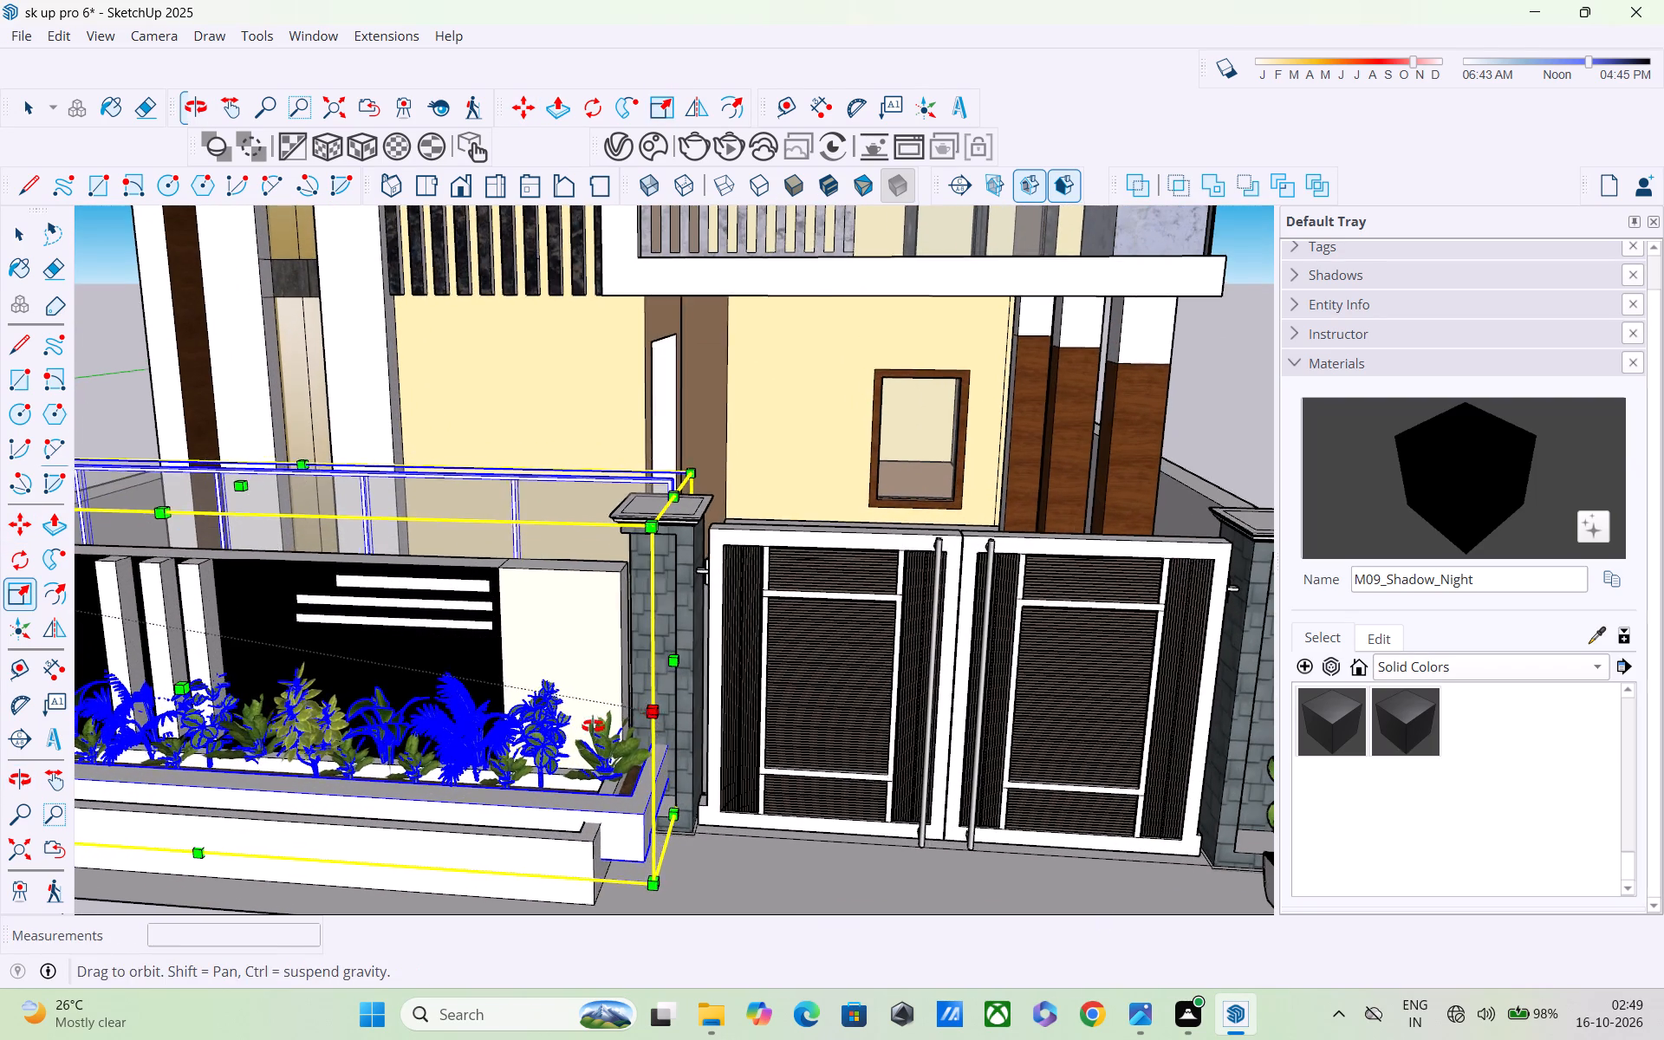
pyautogui.moveTo(593, 726); pyautogui.dragTo(452, 748, button='middle')
pyautogui.scroll(4, 529, 728)
pyautogui.click(491, 651)
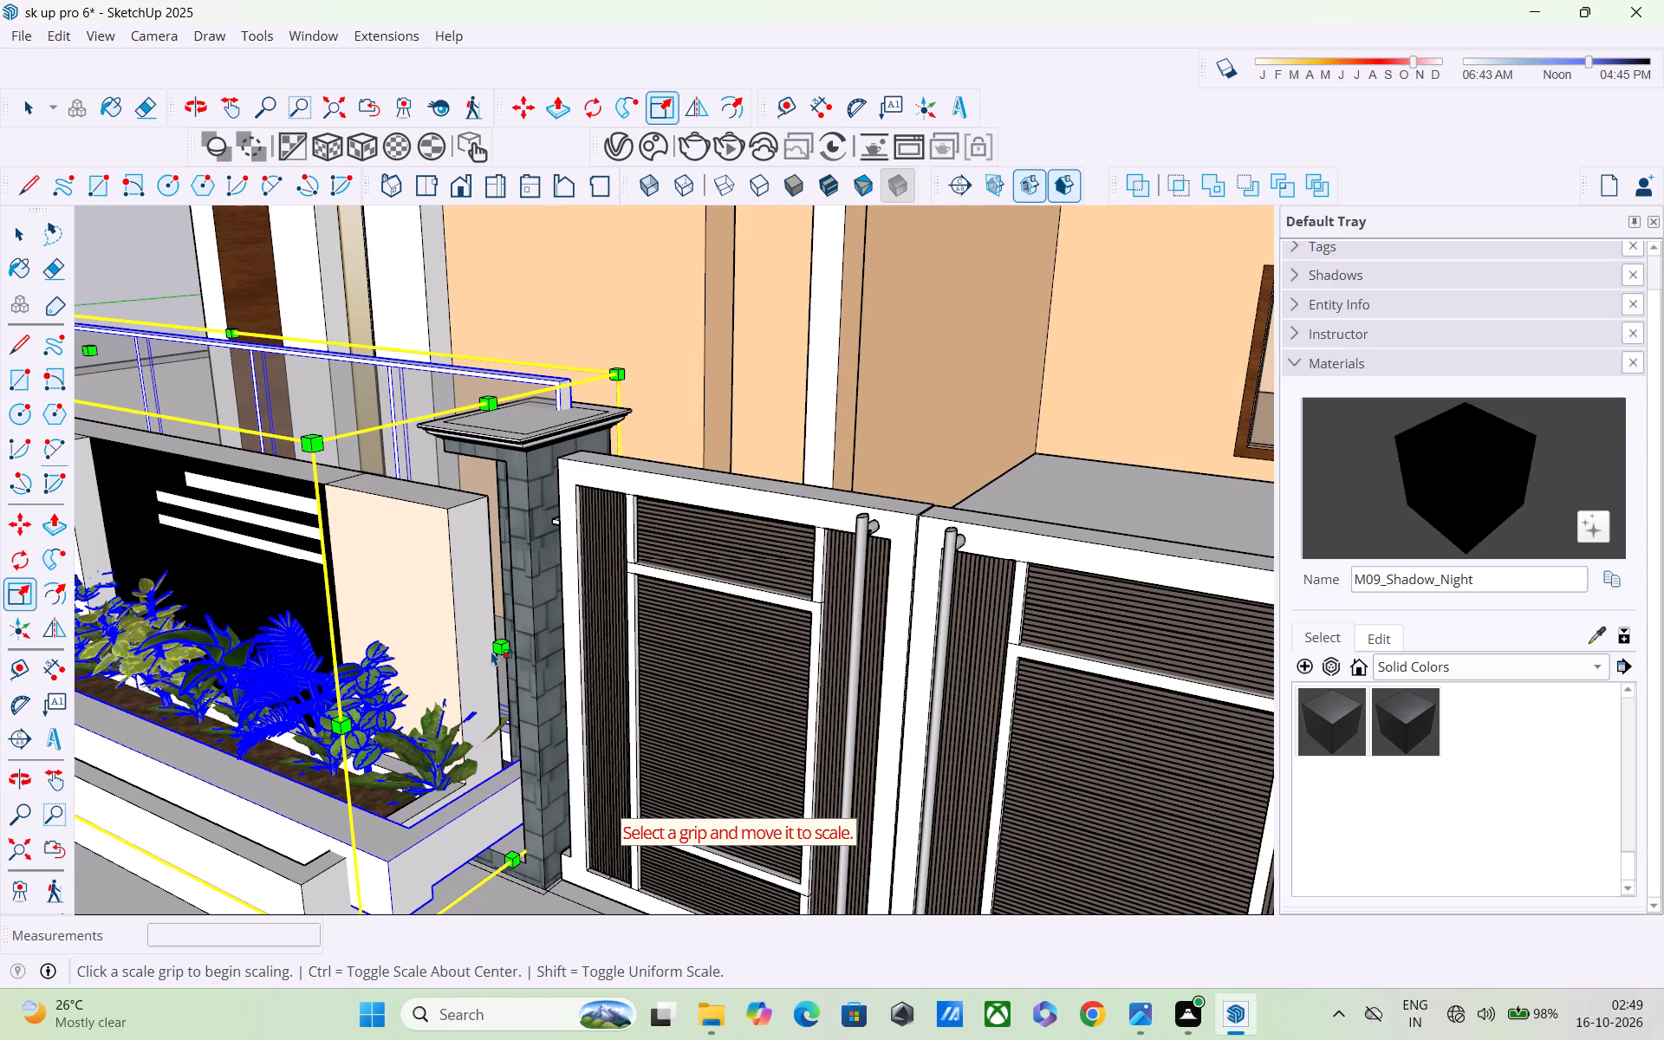
pyautogui.click(492, 646)
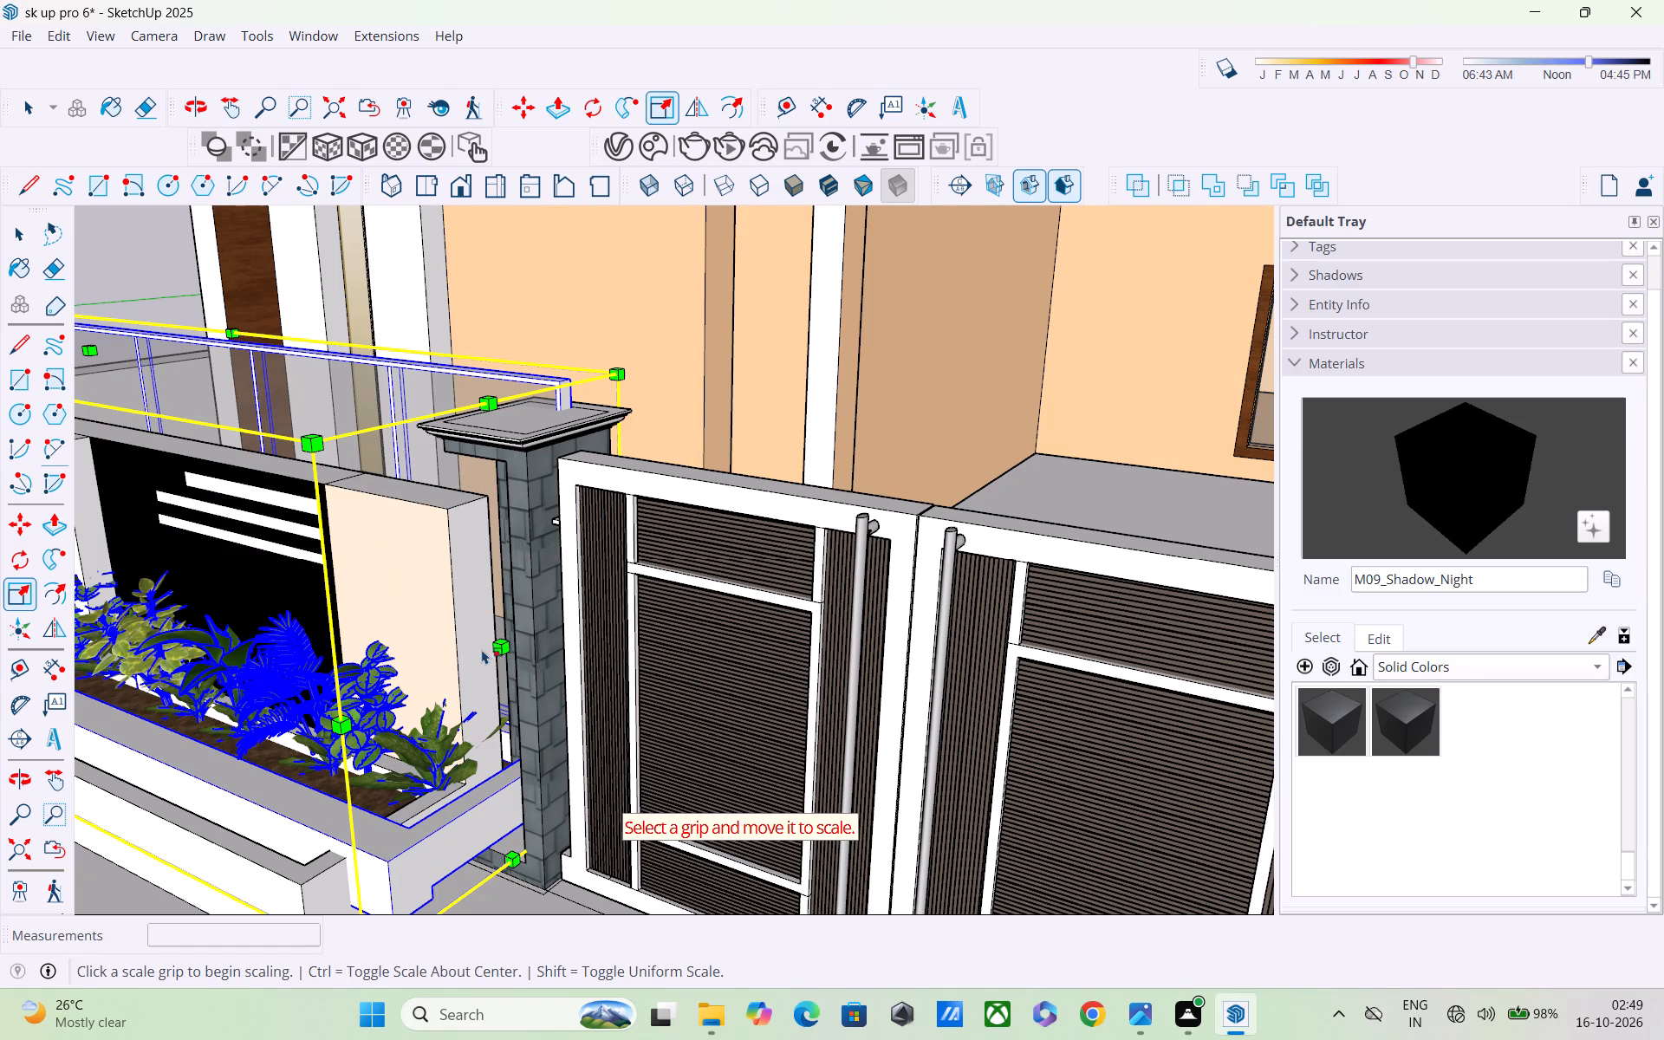
pyautogui.click(494, 642)
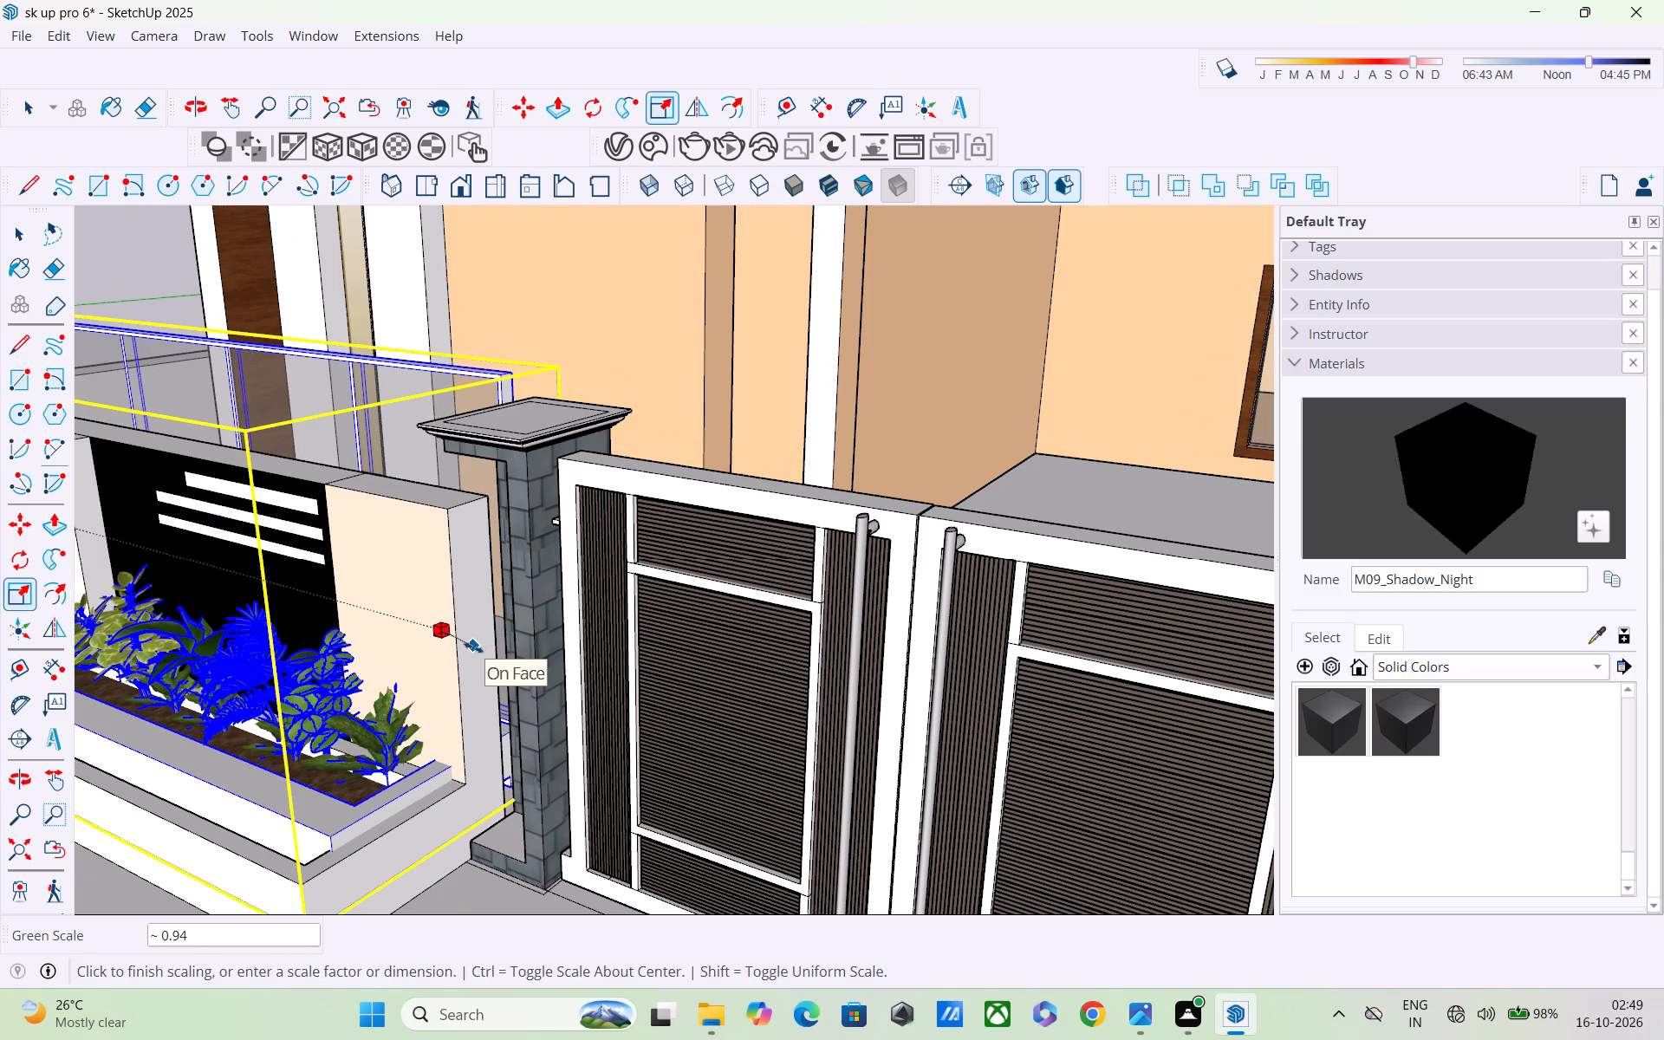
pyautogui.click(454, 649)
# Scale the whole planter uniformly to about 0.98 from its top corner at the gate pillar.
pyautogui.scroll(-5, 455, 666)
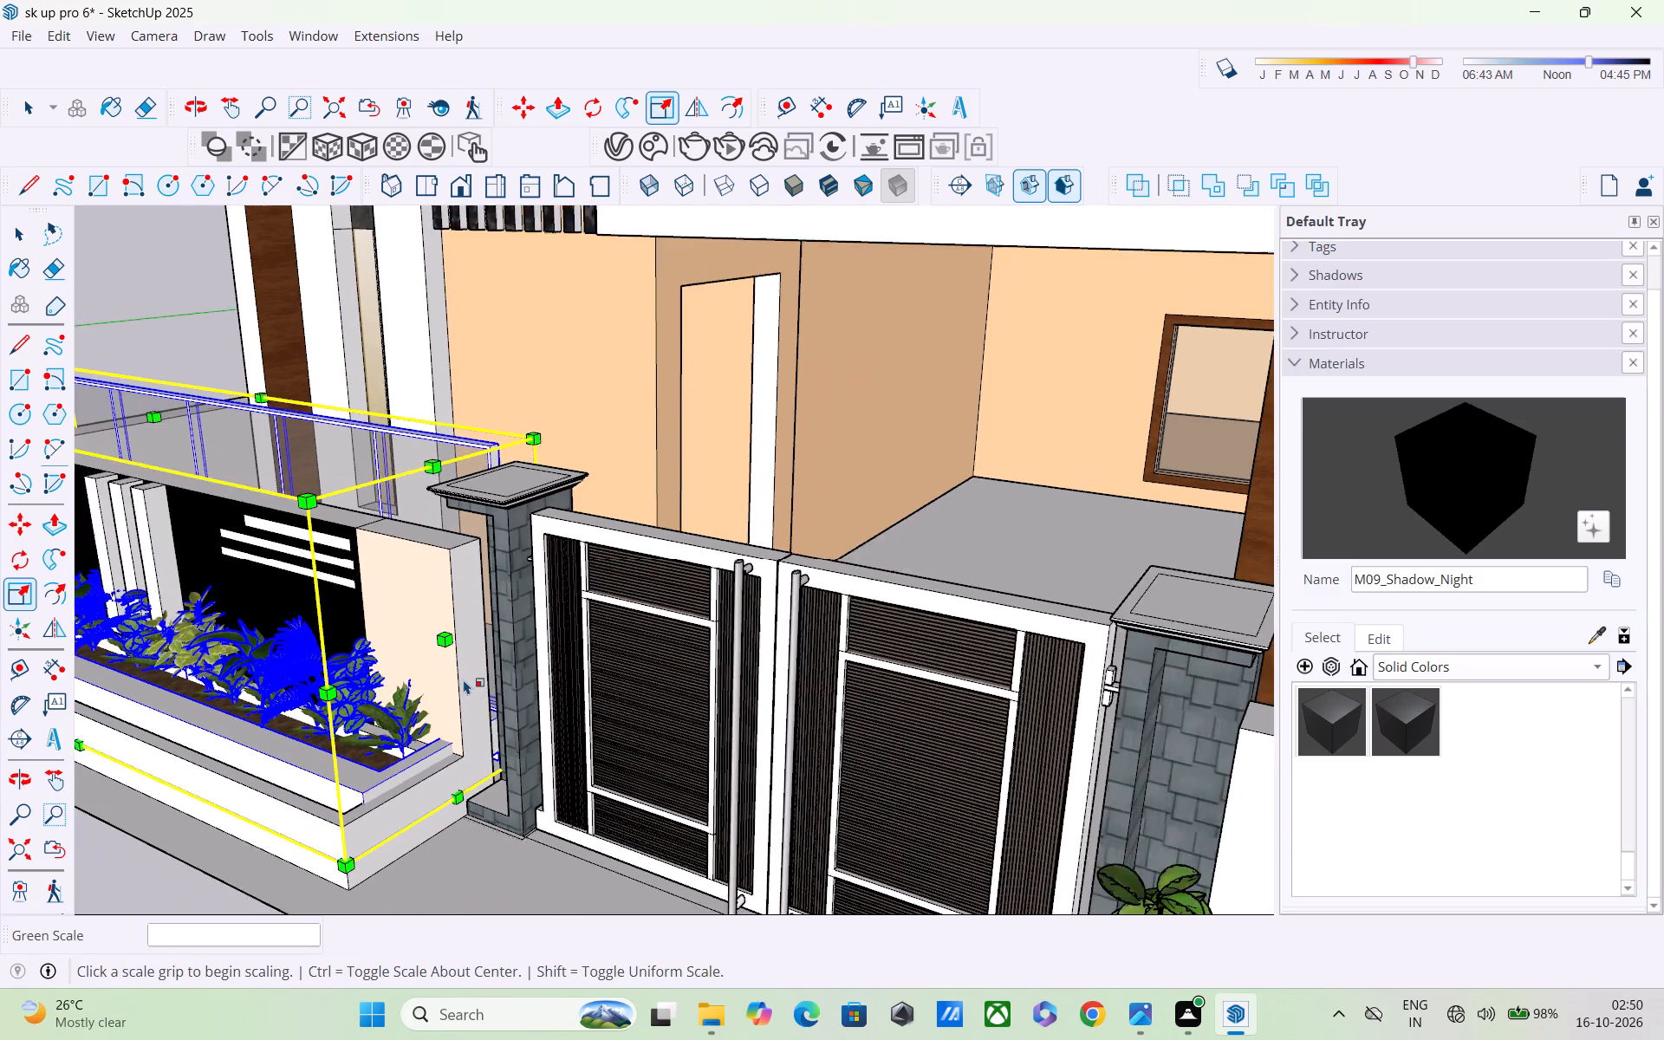
pyautogui.scroll(-9, 464, 679)
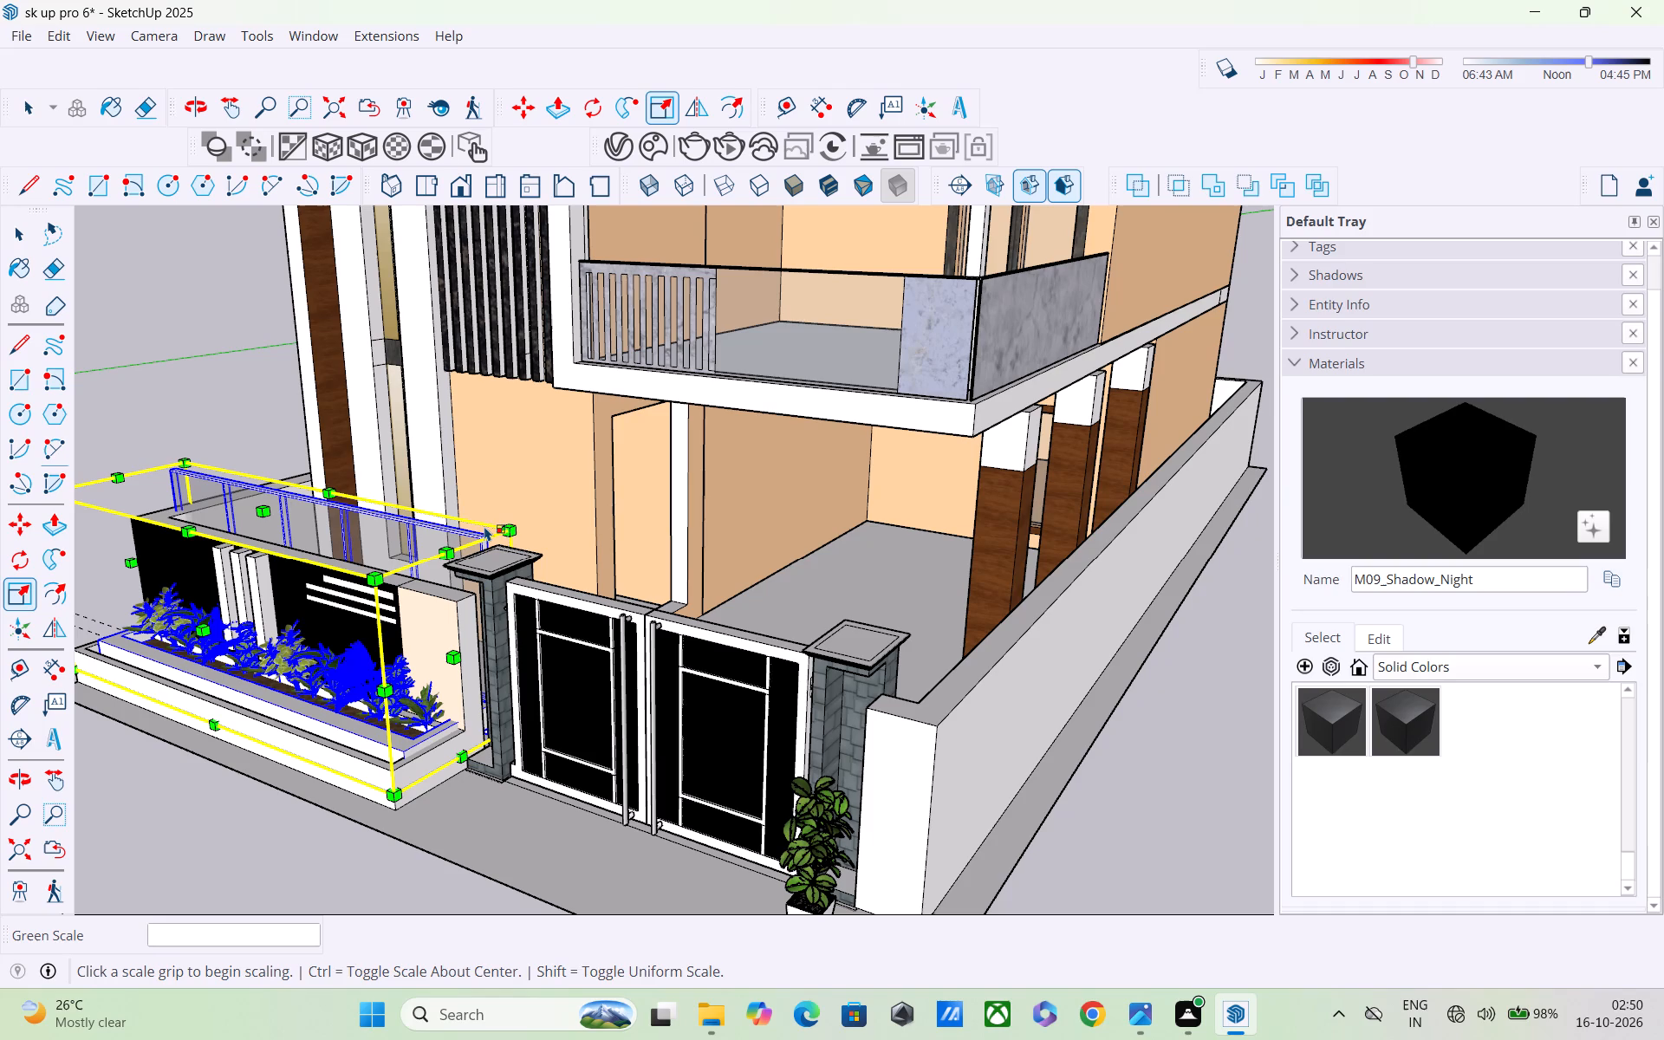
pyautogui.click(501, 525)
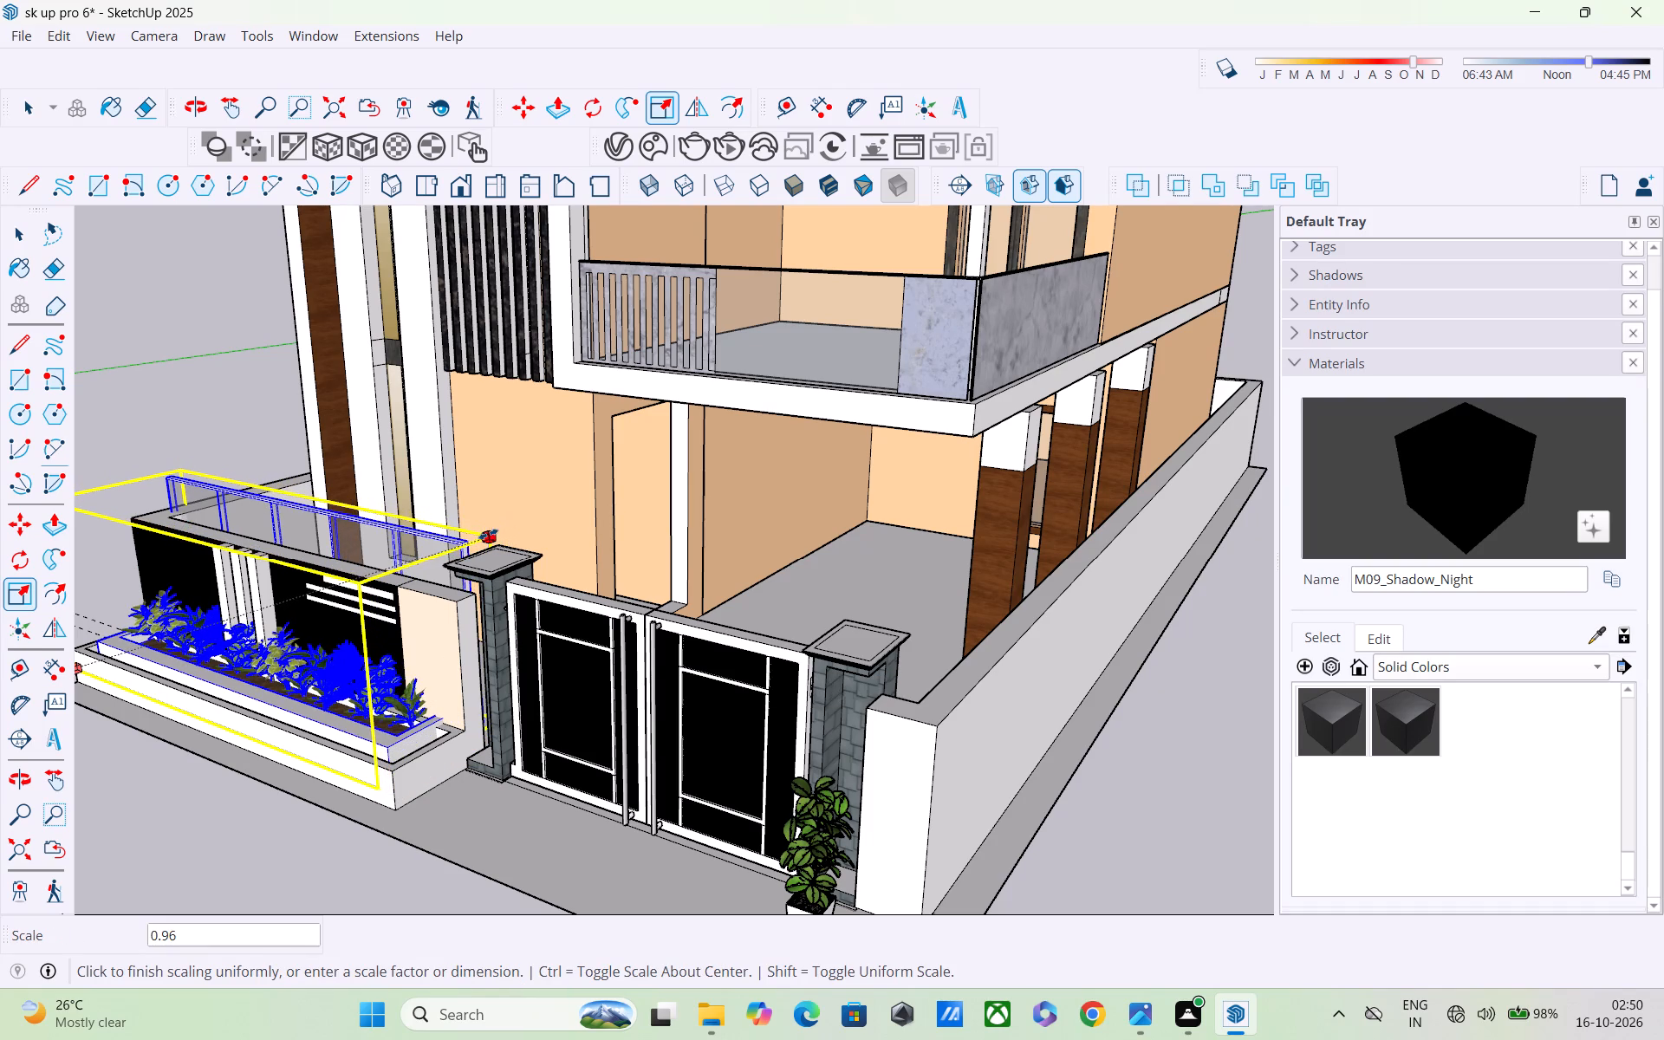
pyautogui.click(499, 526)
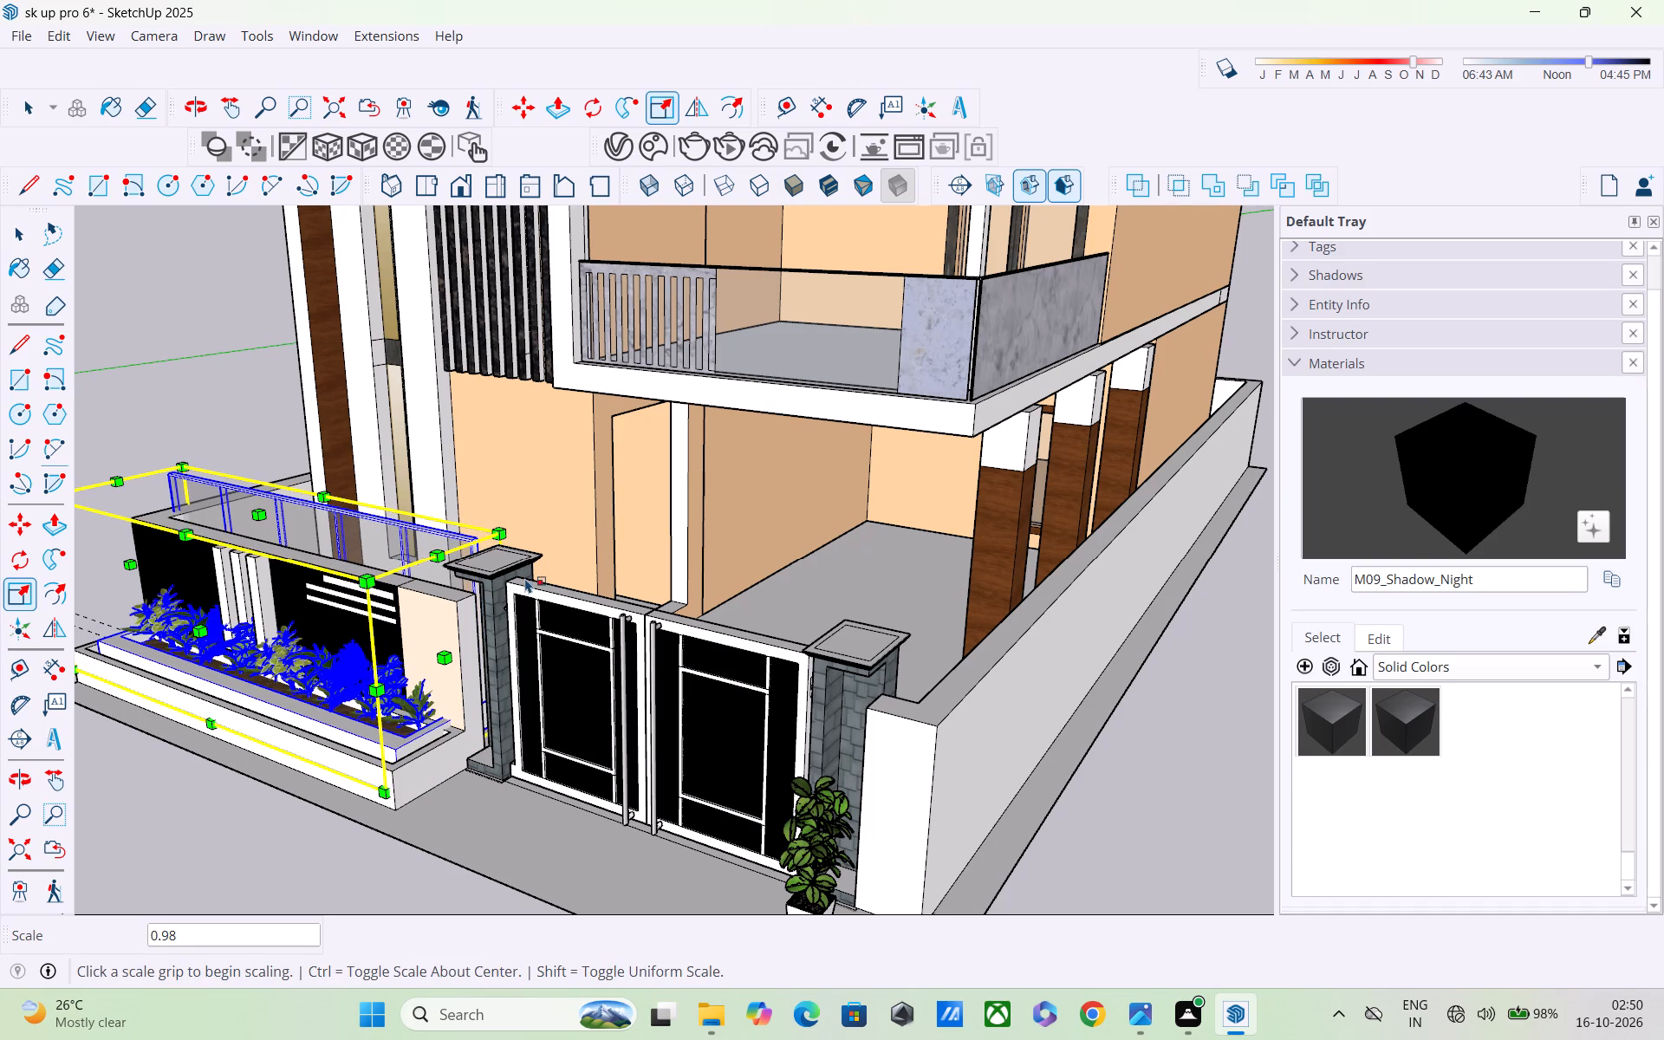
# Scale the planter's depth down to about 0.79, keeping its length at 1.00, and deselect it.
pyautogui.moveTo(489, 619); pyautogui.dragTo(250, 716, button='middle')
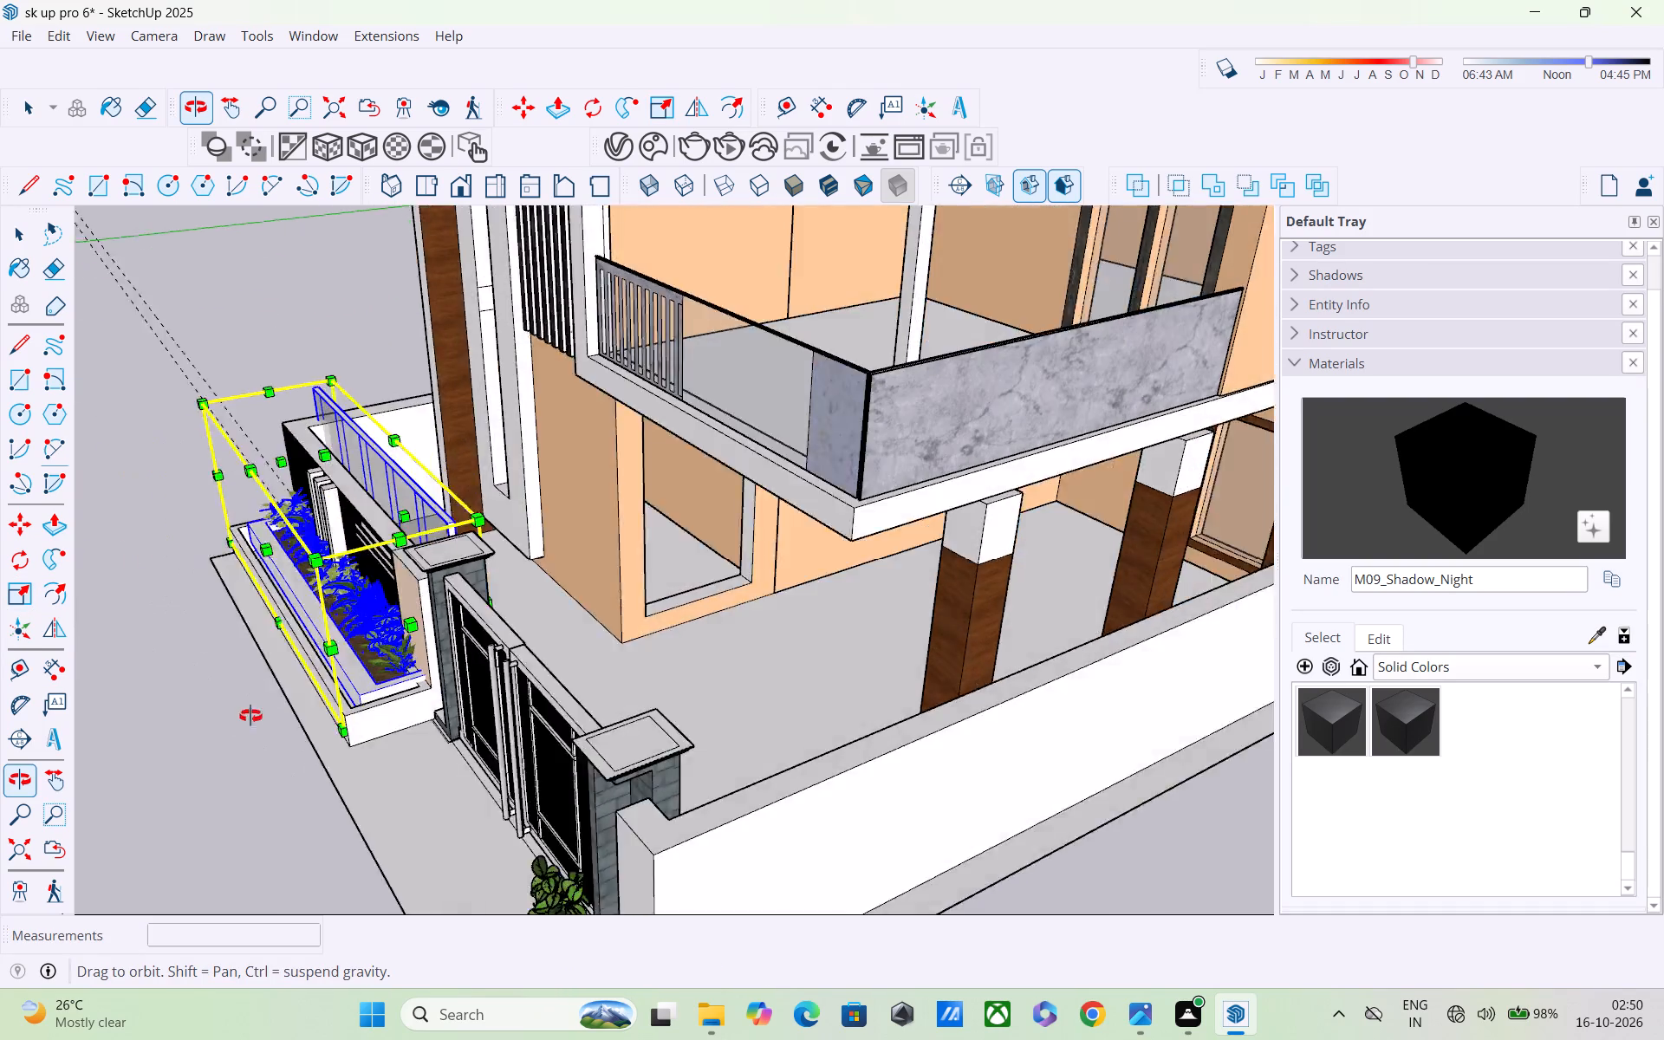
pyautogui.moveTo(250, 716); pyautogui.dragTo(125, 731, button='middle')
pyautogui.scroll(2, 432, 595)
pyautogui.click(509, 558)
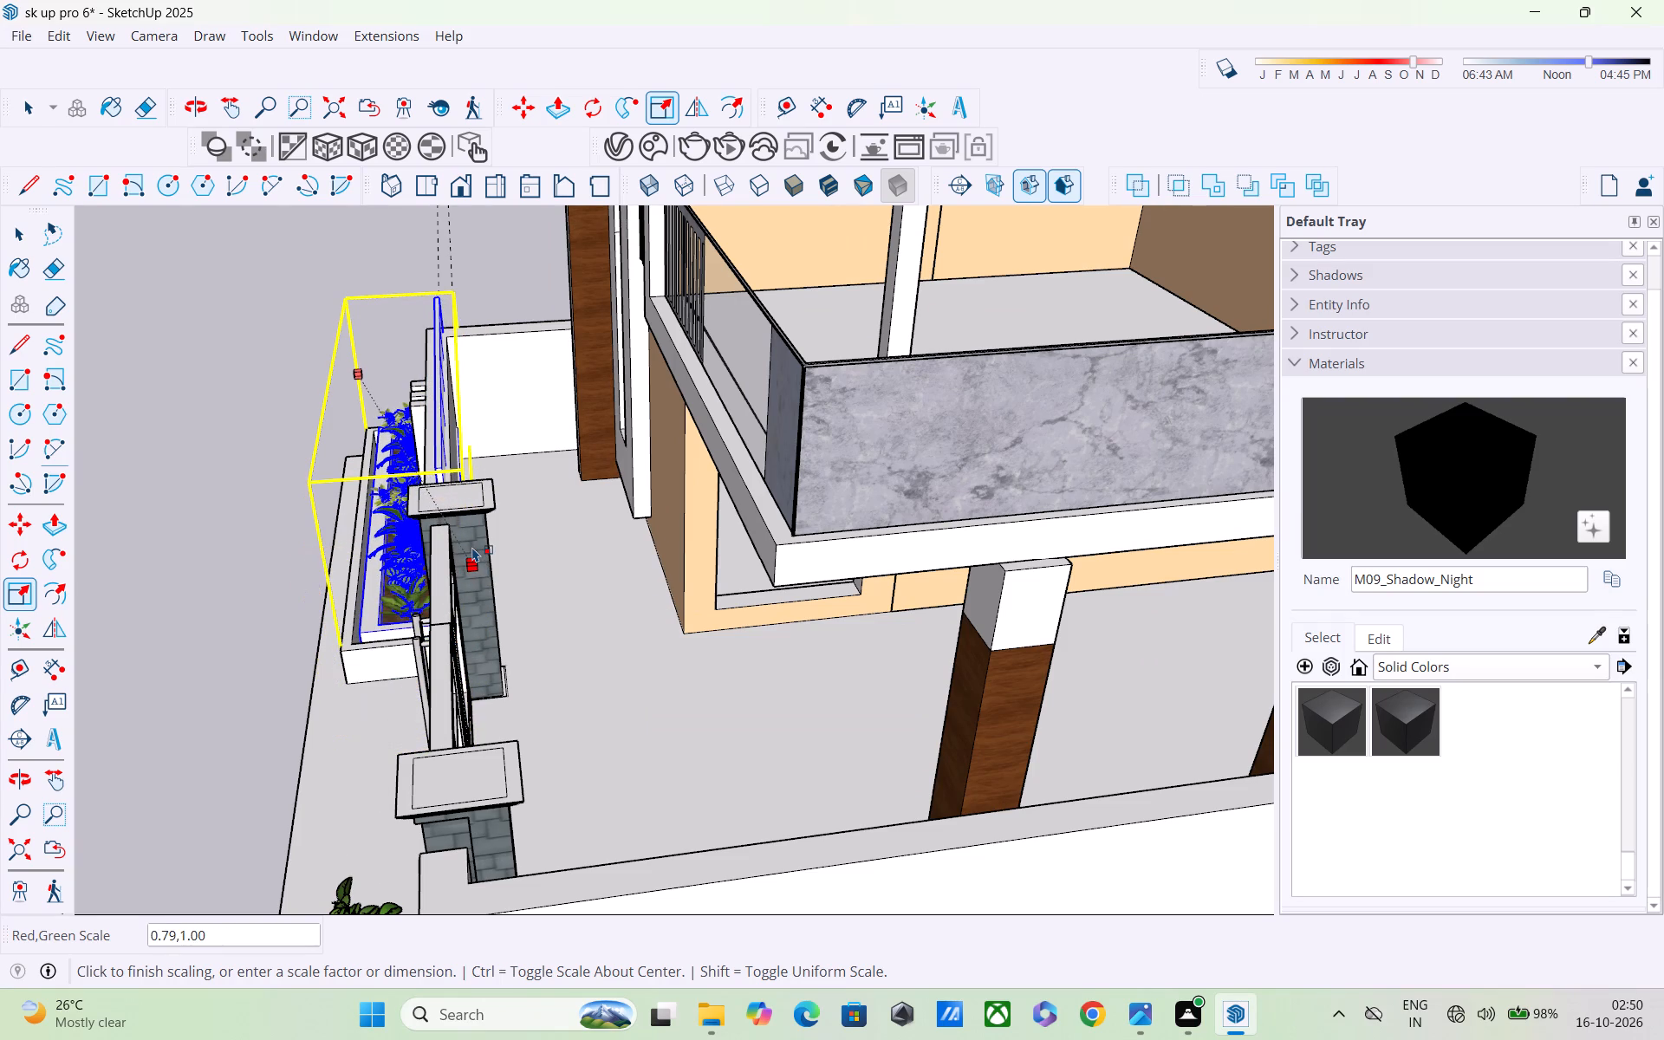
pyautogui.click(472, 547)
pyautogui.click(264, 550)
pyautogui.press('space')
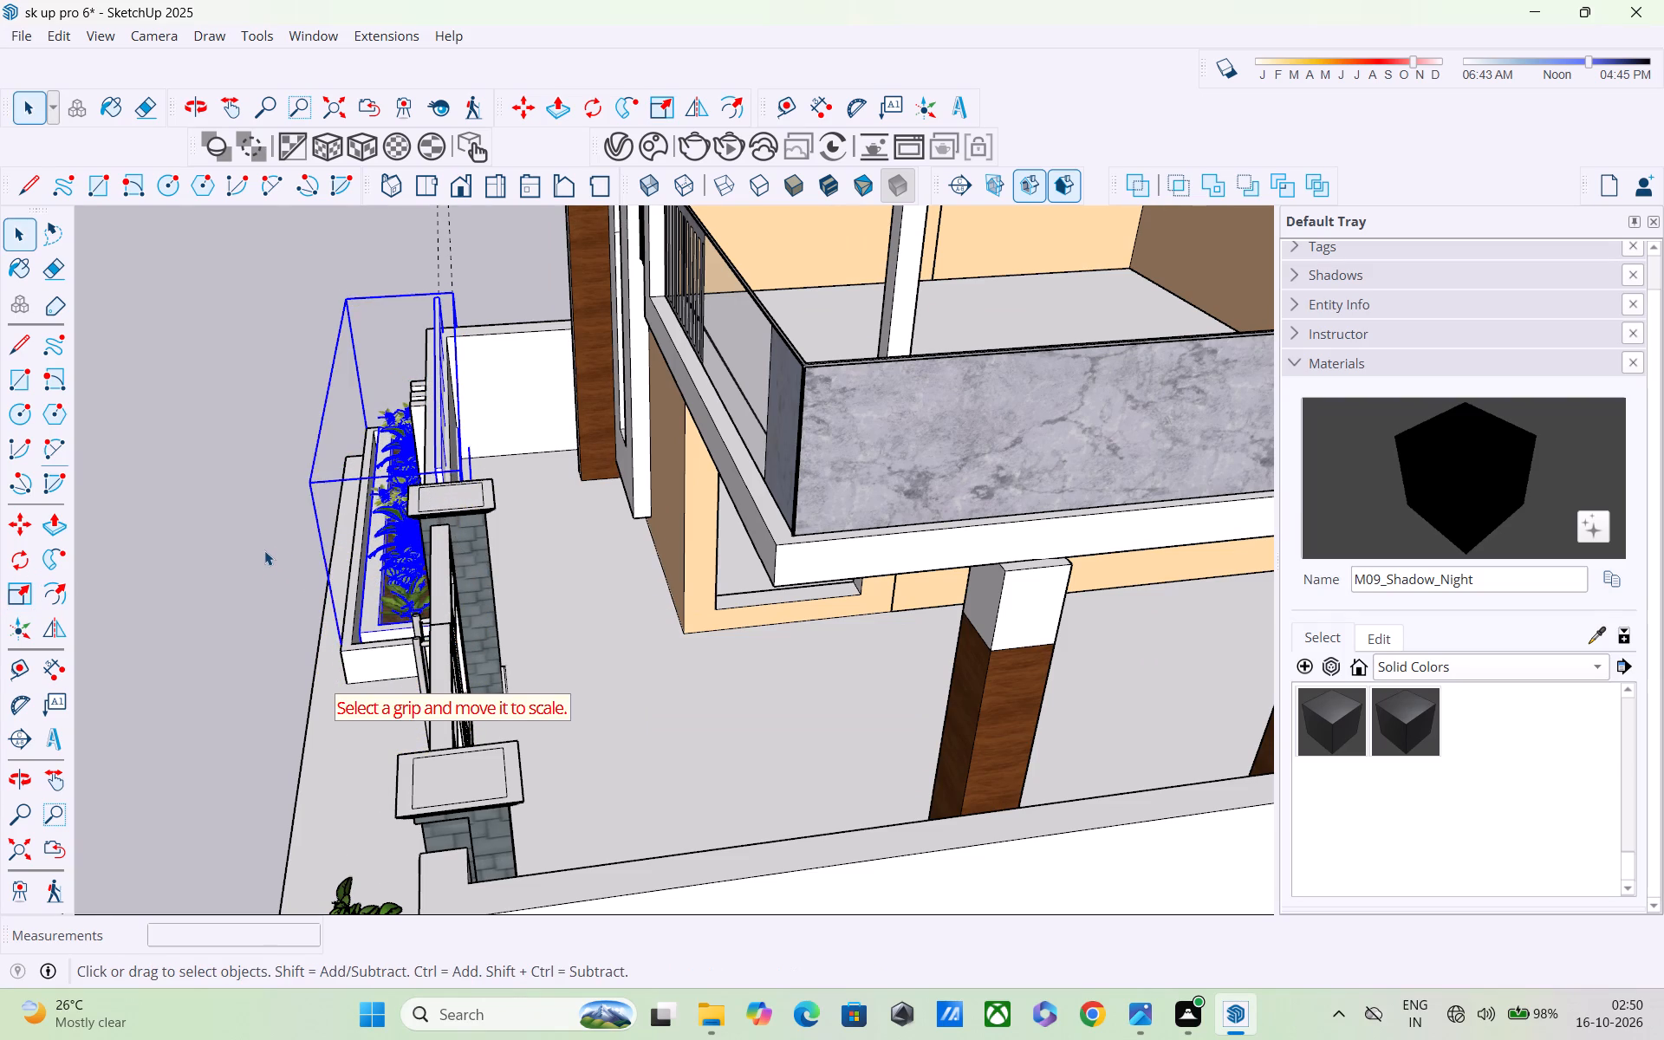
pyautogui.click(264, 550)
pyautogui.moveTo(290, 571); pyautogui.dragTo(642, 495, button='middle')
pyautogui.scroll(-4, 649, 483)
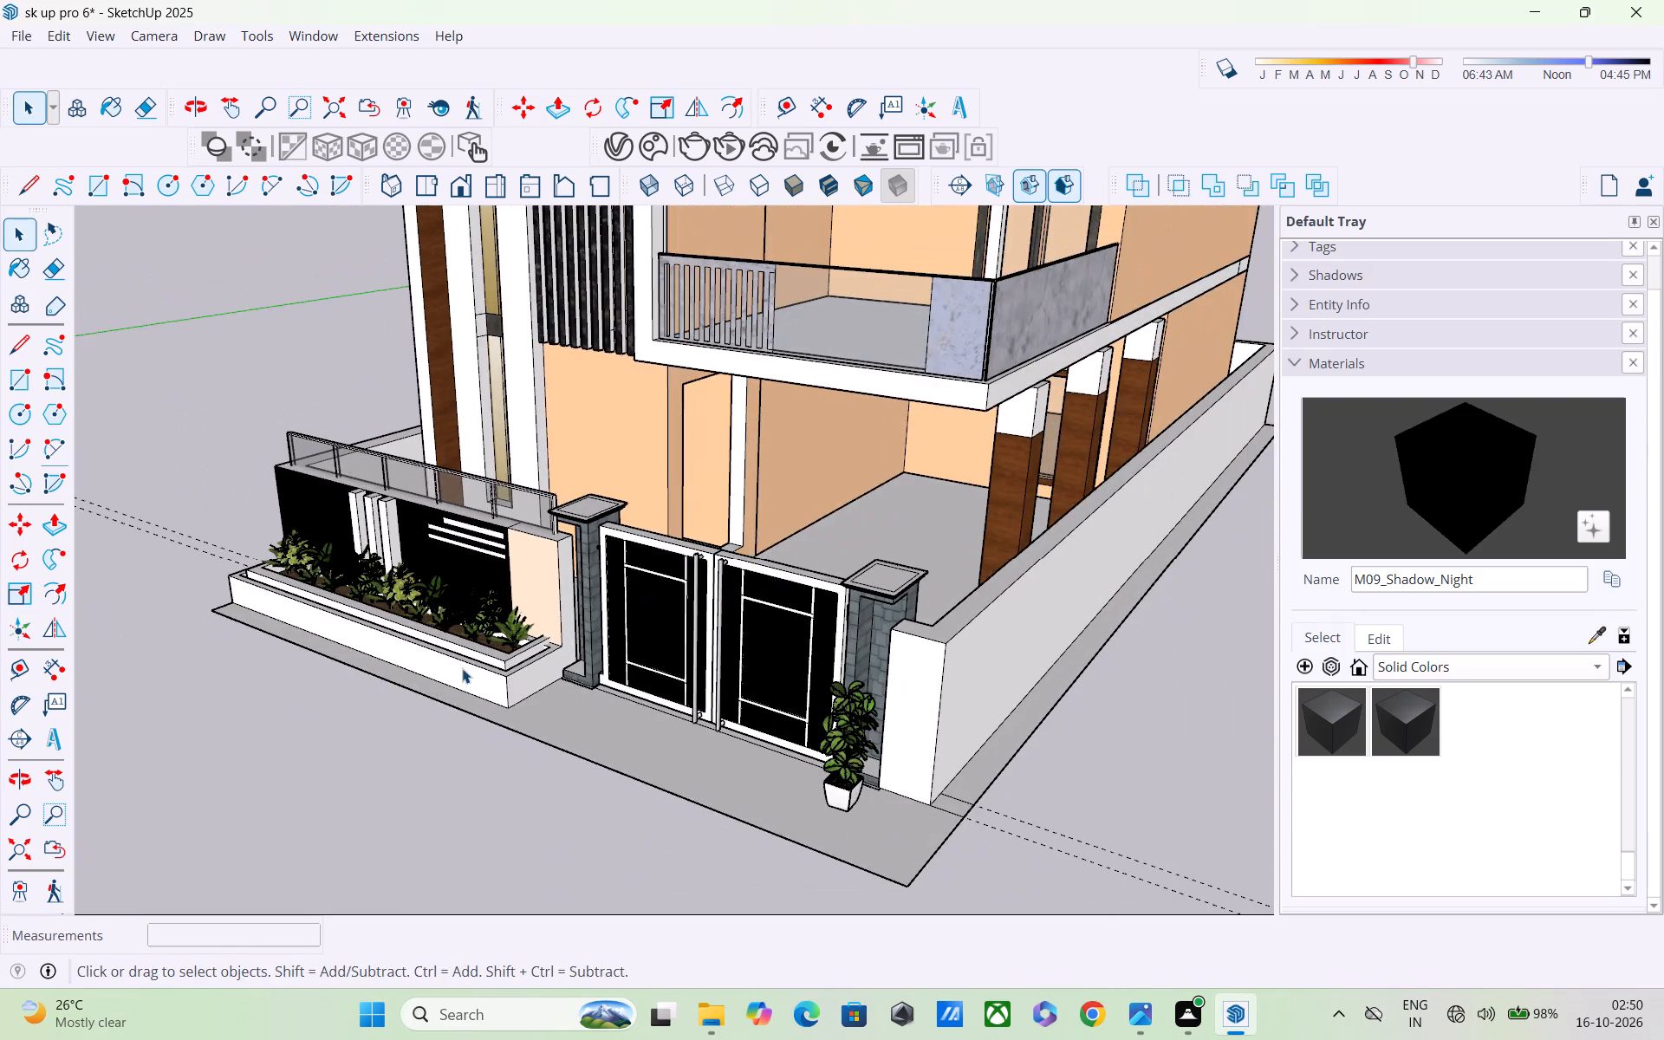
# Examine the planted raised bed, gate and front elevation from several angles.
pyautogui.moveTo(481, 666); pyautogui.dragTo(719, 572, button='middle')
pyautogui.scroll(1, 634, 615)
pyautogui.moveTo(634, 615); pyautogui.dragTo(685, 643, button='middle')
pyautogui.scroll(-1, 685, 643)
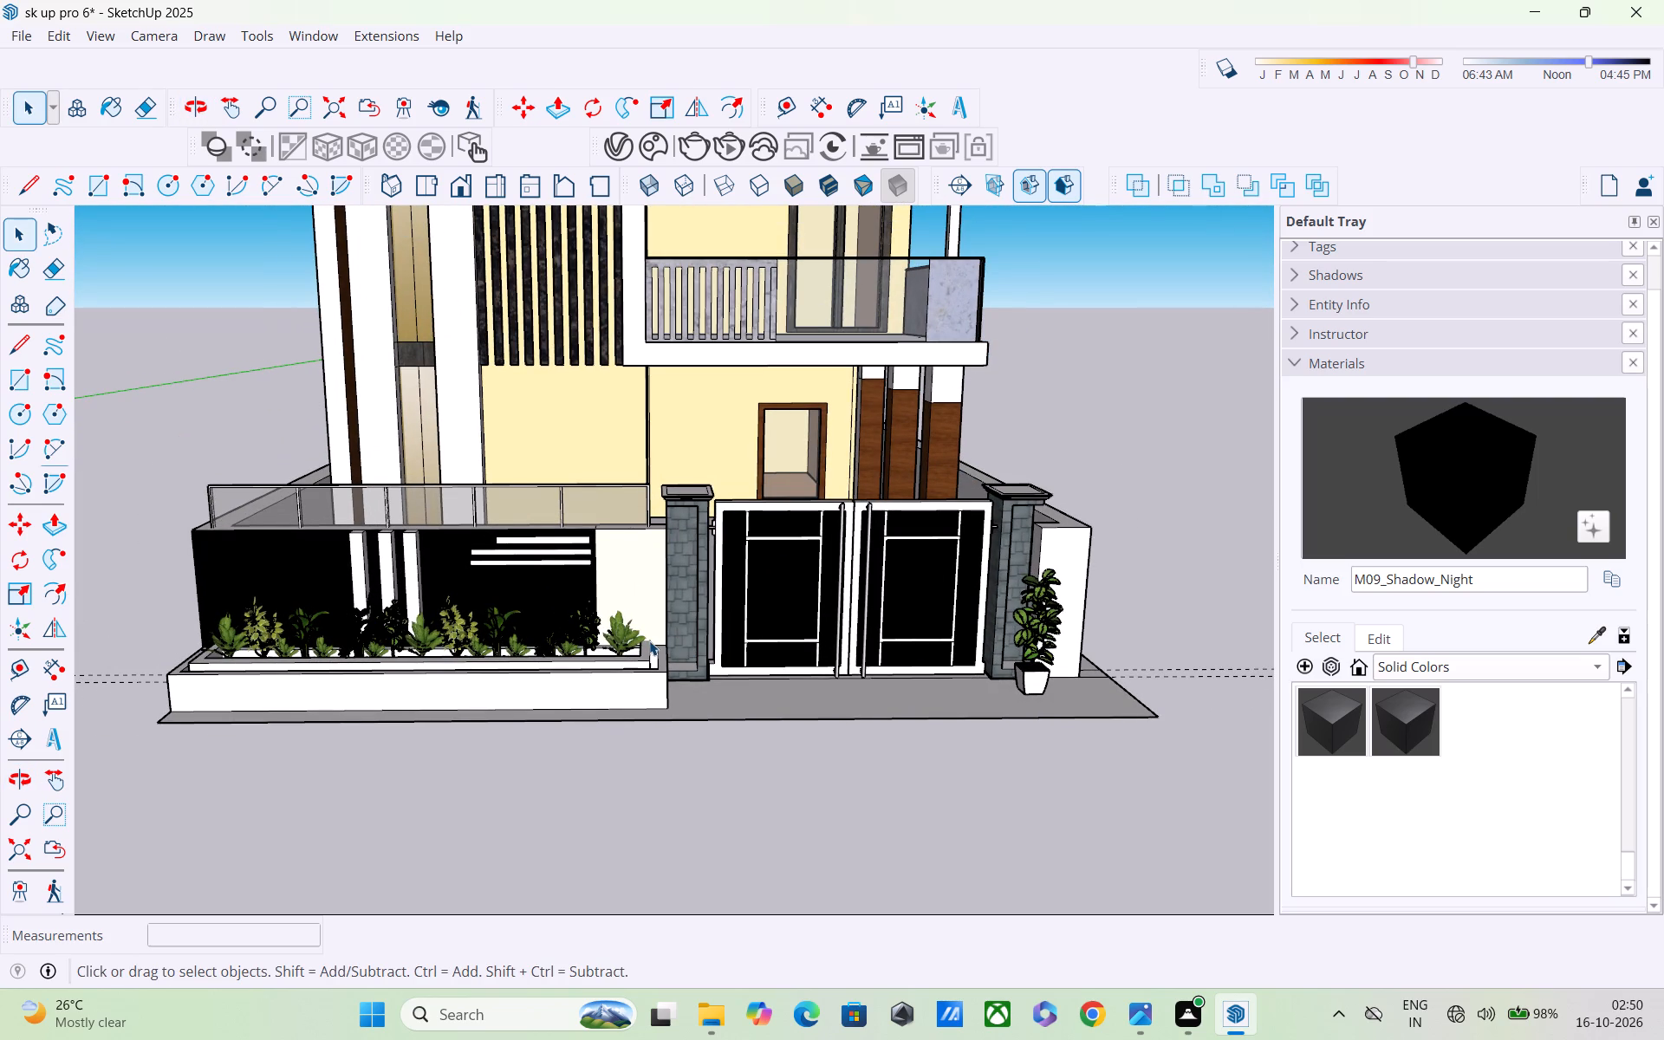
pyautogui.scroll(1, 649, 640)
pyautogui.scroll(-4, 649, 638)
pyautogui.moveTo(734, 595); pyautogui.dragTo(797, 673, button='middle')
pyautogui.keyDown('shift'); pyautogui.moveTo(785, 659); pyautogui.dragTo(785, 738, button='middle'); pyautogui.keyUp('shift')
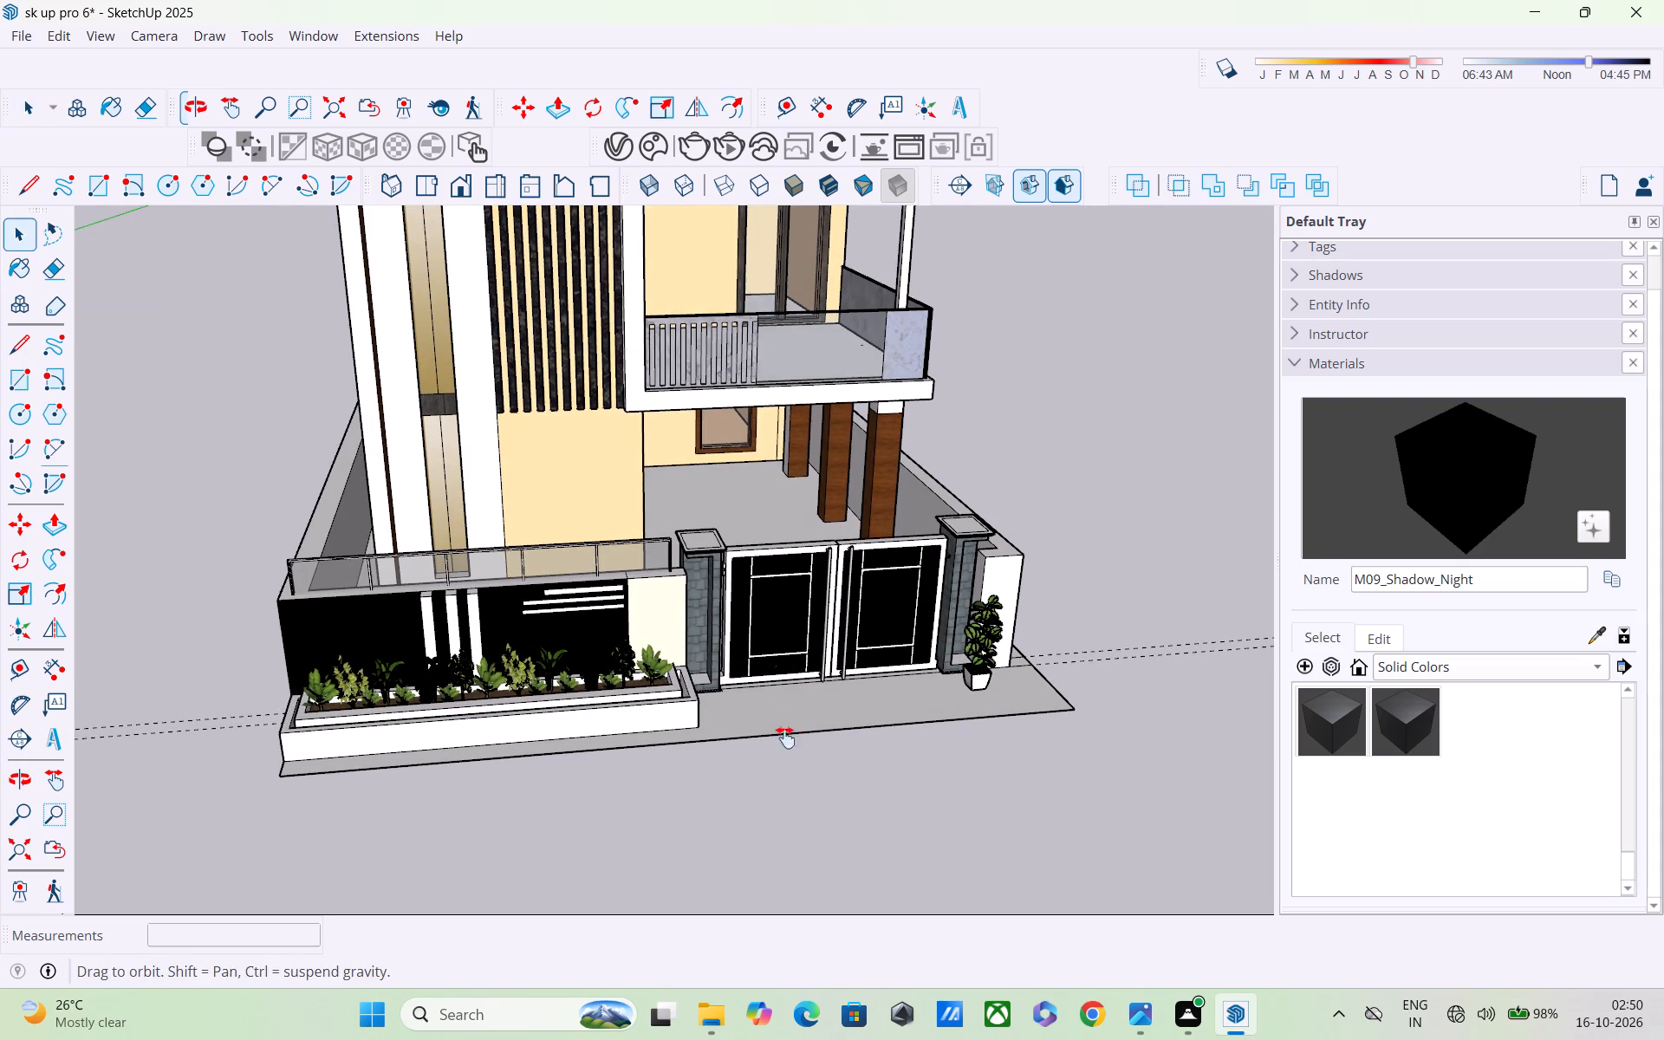
pyautogui.keyDown('shift'); pyautogui.moveTo(785, 738); pyautogui.dragTo(764, 862, button='middle'); pyautogui.keyUp('shift')
pyautogui.keyDown('shift'); pyautogui.scroll(1, 764, 862); pyautogui.keyUp('shift')
pyautogui.scroll(-4, 735, 769)
pyautogui.moveTo(732, 718); pyautogui.dragTo(743, 844, button='middle')
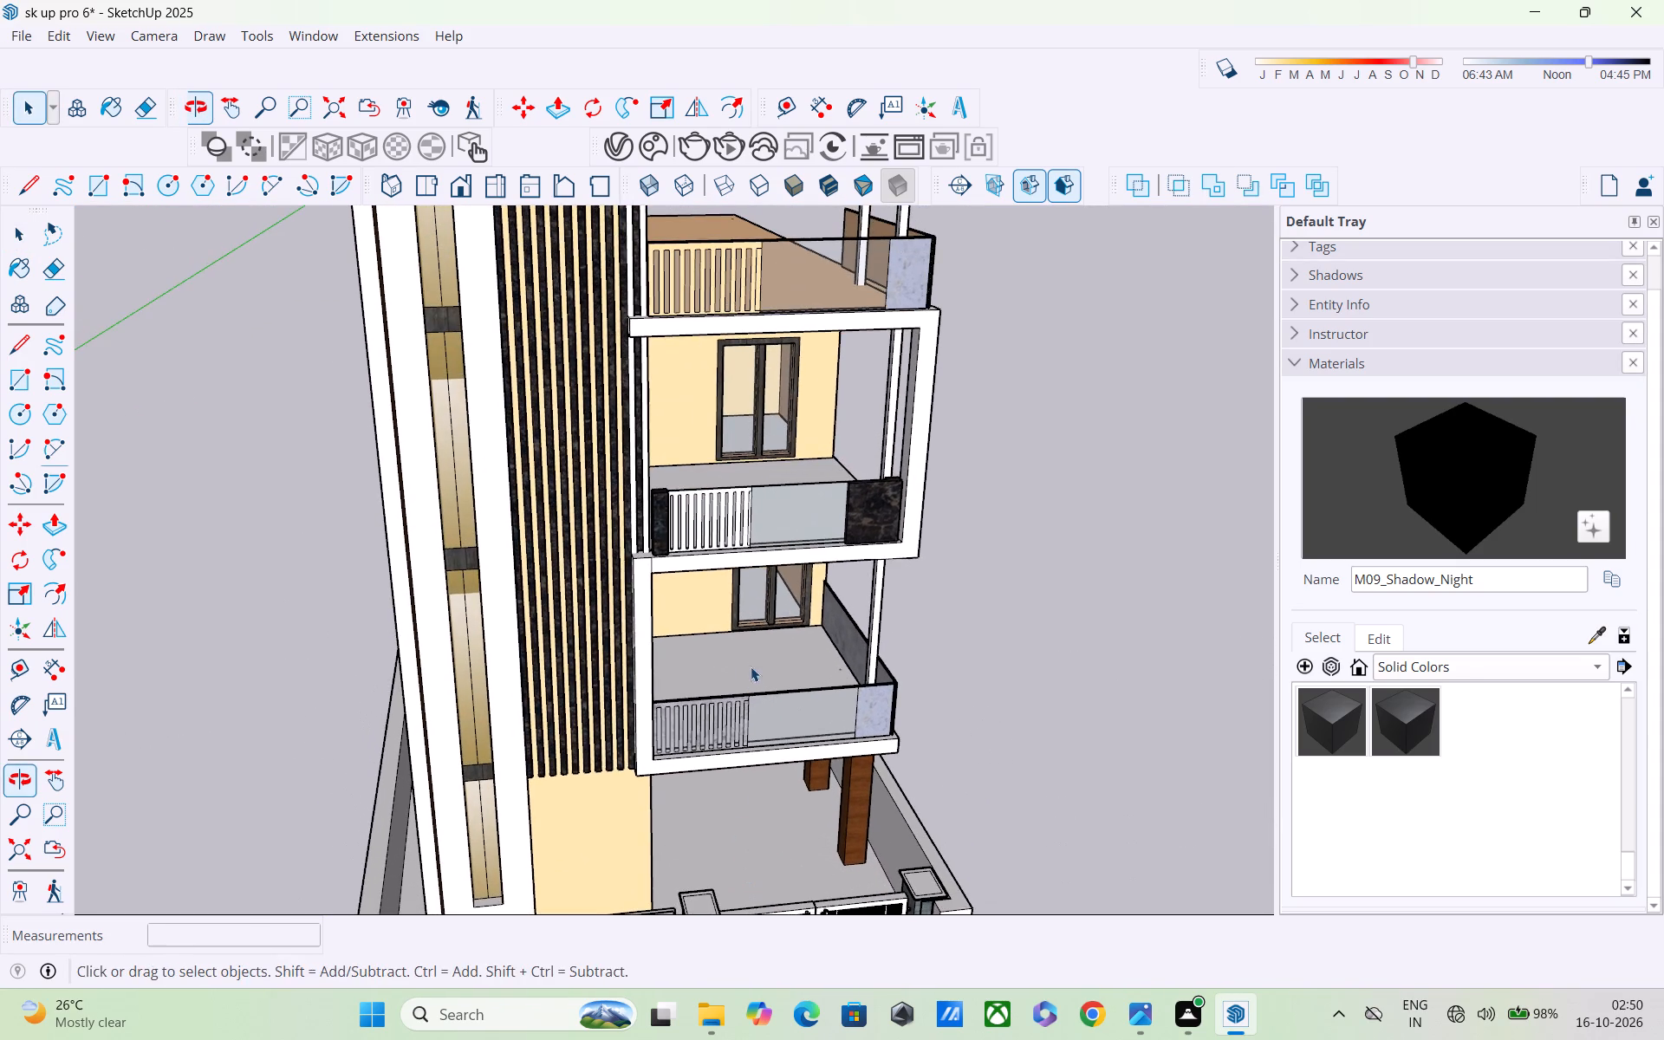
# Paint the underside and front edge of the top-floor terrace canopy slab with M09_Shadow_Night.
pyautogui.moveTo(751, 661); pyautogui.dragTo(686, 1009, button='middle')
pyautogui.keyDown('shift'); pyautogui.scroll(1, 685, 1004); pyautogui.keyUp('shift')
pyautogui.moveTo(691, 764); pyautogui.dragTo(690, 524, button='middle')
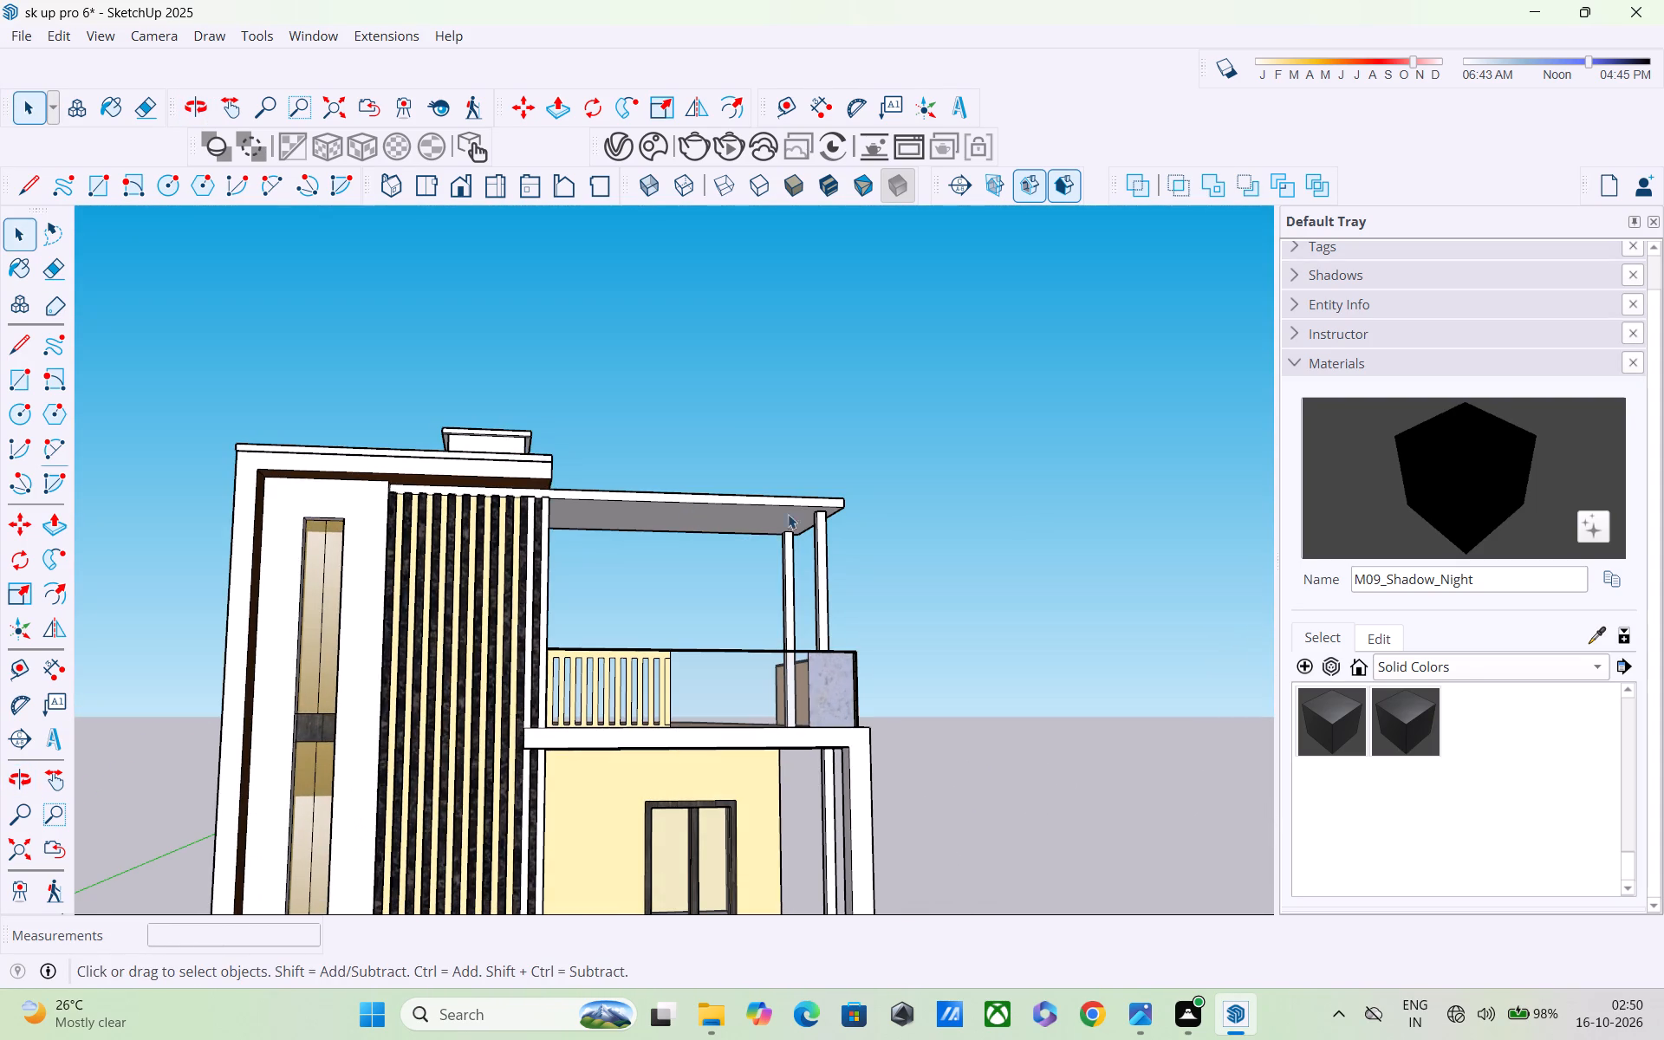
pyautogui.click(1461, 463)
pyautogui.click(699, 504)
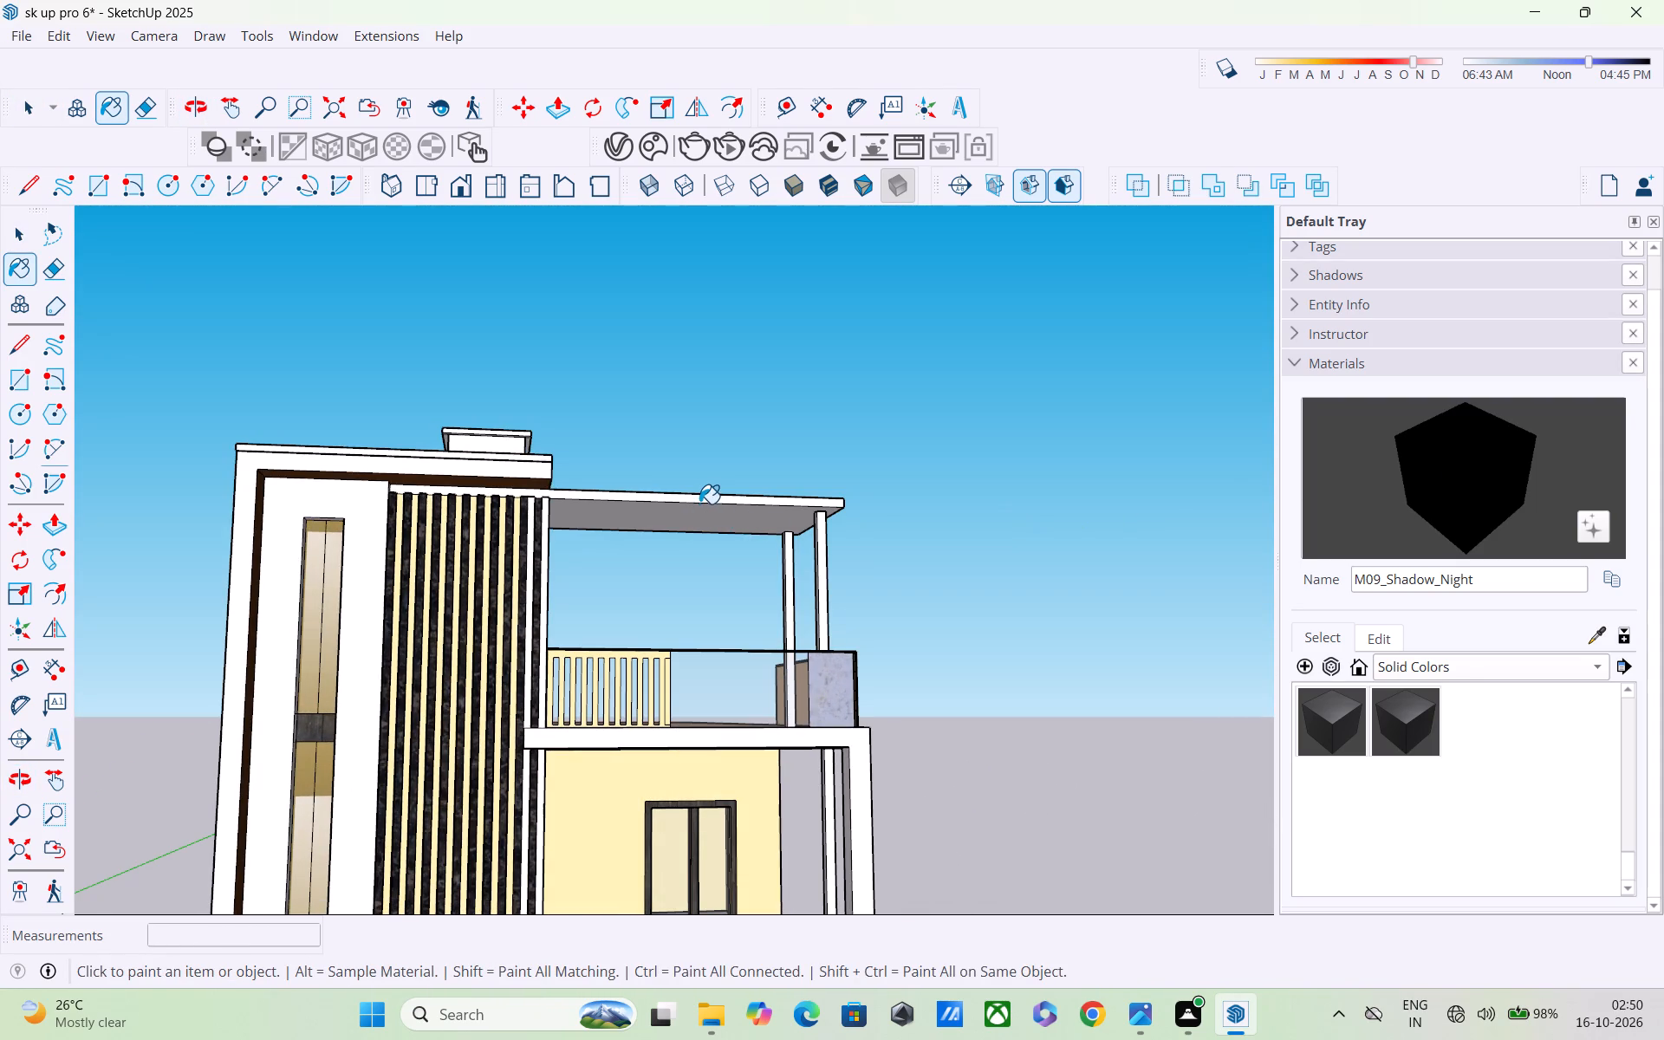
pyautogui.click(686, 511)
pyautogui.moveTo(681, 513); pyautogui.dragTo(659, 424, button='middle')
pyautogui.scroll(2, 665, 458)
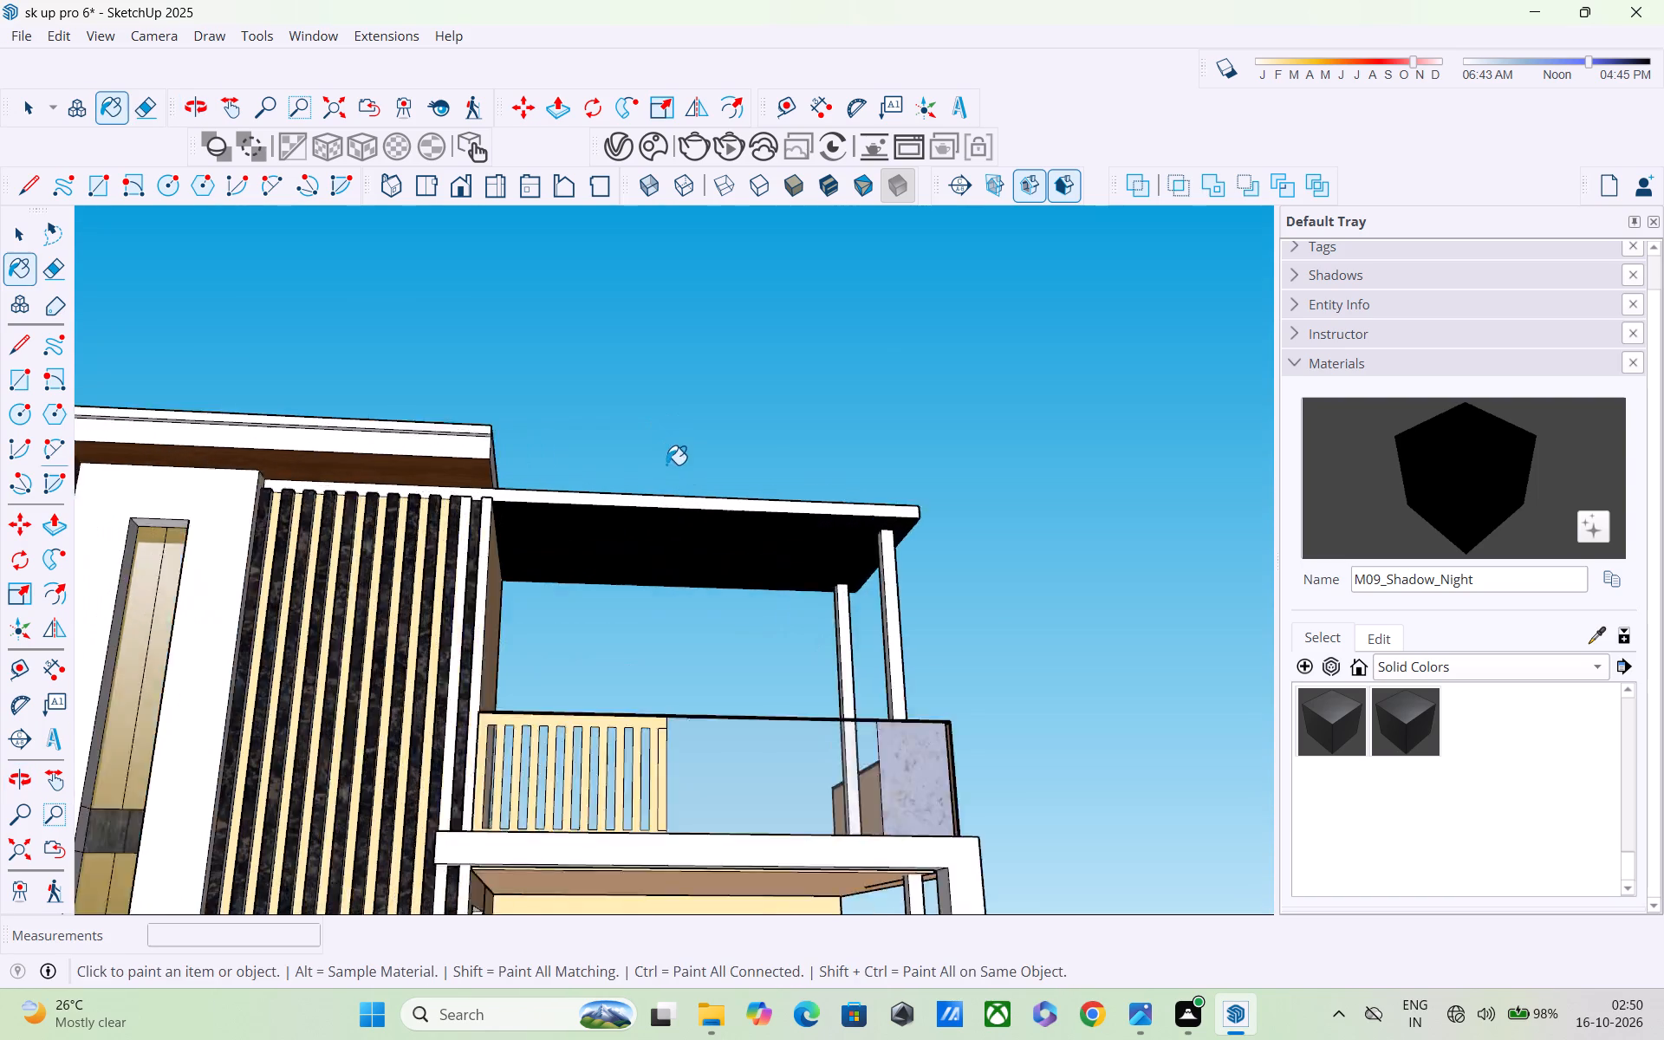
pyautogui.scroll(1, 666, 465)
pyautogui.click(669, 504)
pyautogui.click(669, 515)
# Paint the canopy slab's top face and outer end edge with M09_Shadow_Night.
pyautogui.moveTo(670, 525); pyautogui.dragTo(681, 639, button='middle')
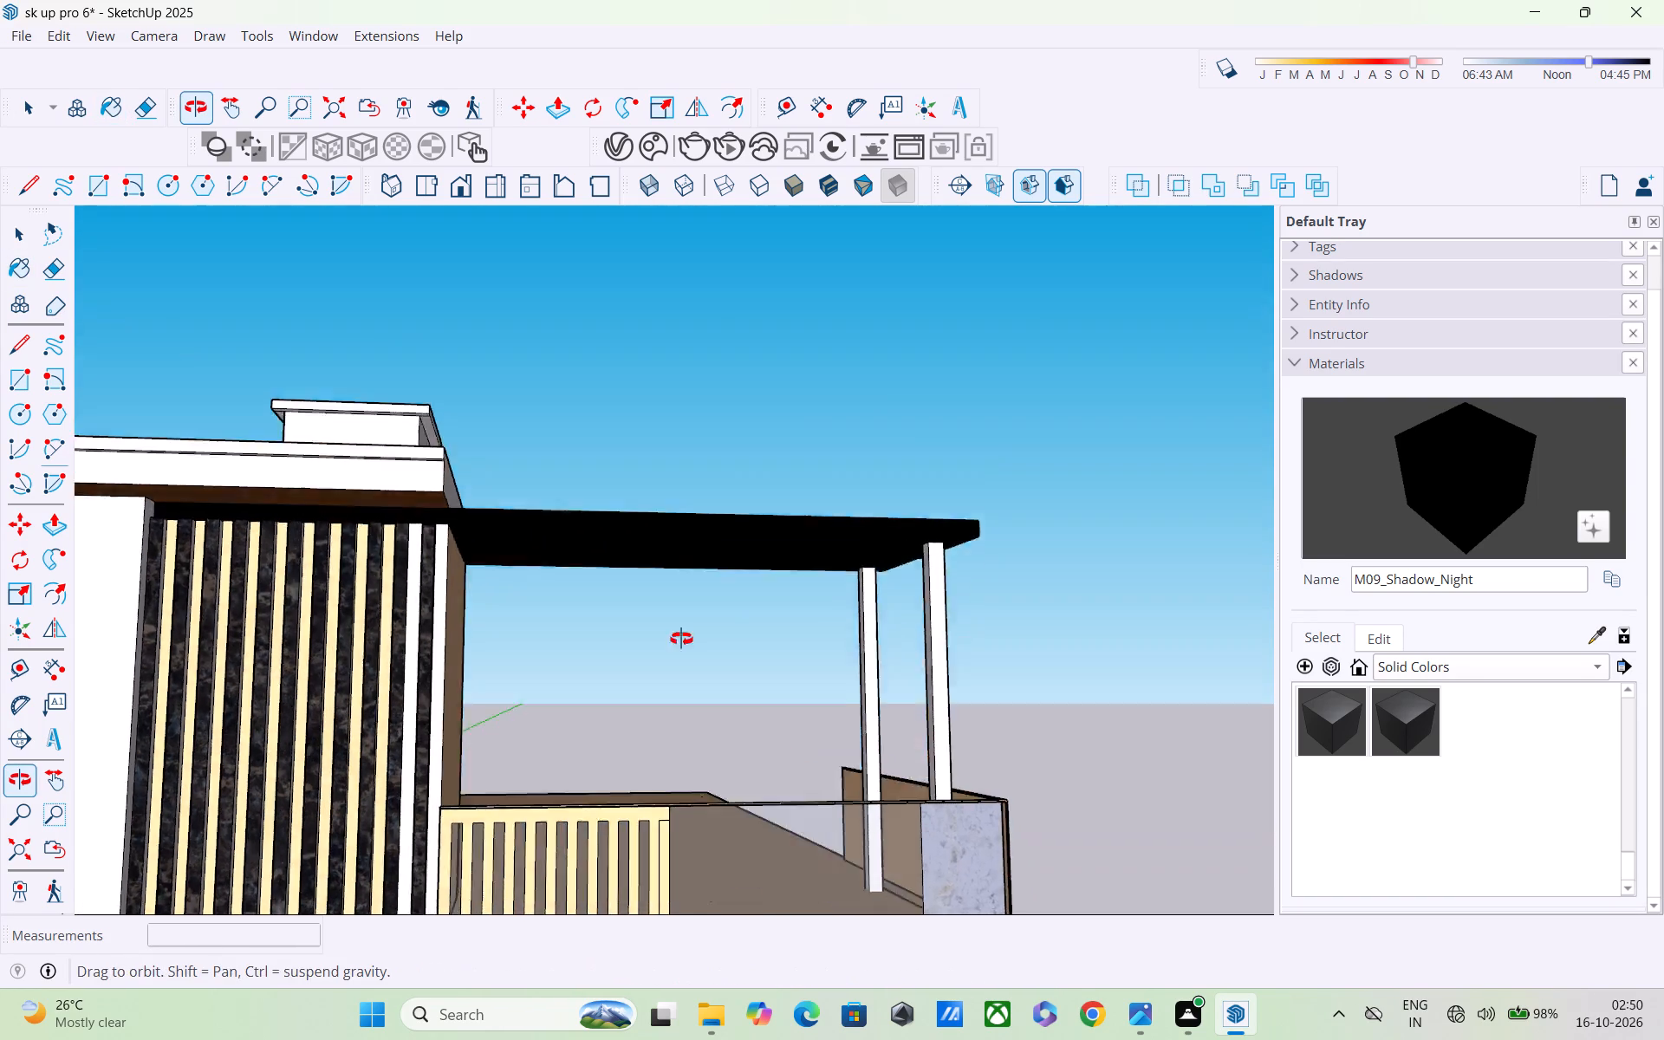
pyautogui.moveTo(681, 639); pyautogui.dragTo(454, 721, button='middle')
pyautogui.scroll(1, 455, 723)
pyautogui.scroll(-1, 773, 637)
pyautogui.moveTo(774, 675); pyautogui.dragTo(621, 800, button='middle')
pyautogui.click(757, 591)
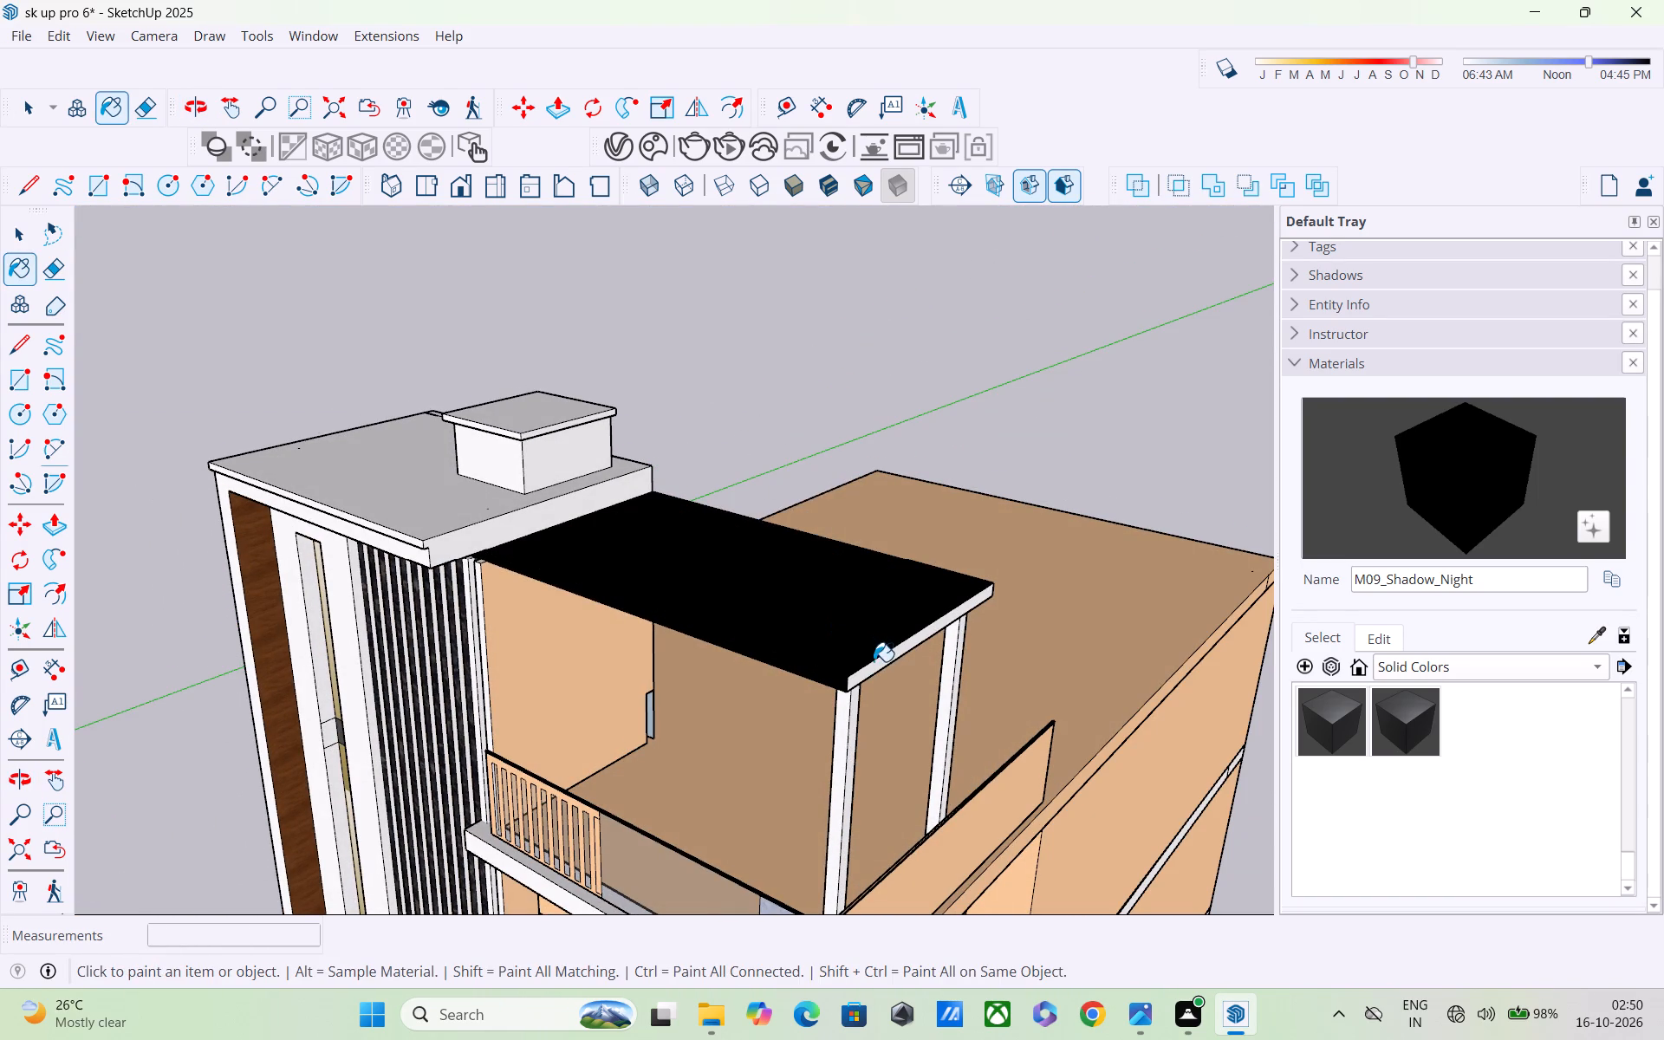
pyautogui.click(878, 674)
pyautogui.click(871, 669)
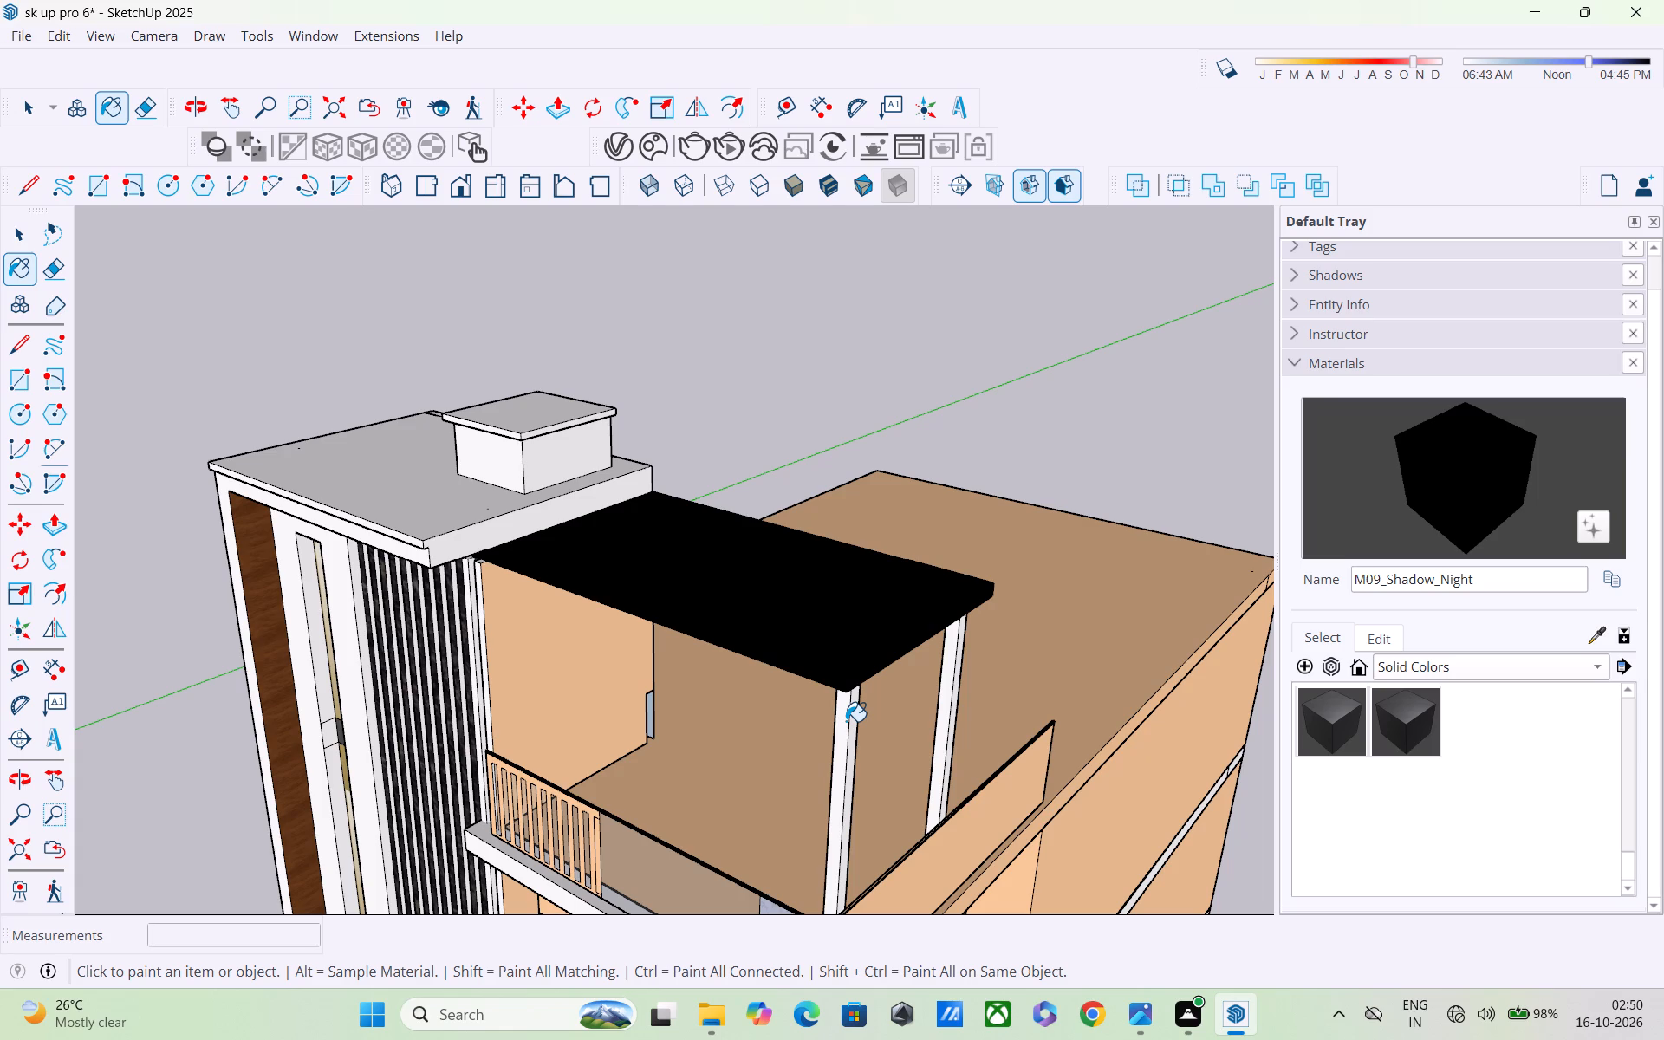
# Examine the black terrace canopy against the rest of the house from the front and side.
pyautogui.scroll(1, 846, 731)
pyautogui.moveTo(846, 731); pyautogui.dragTo(1053, 420, button='middle')
pyautogui.scroll(-3, 873, 774)
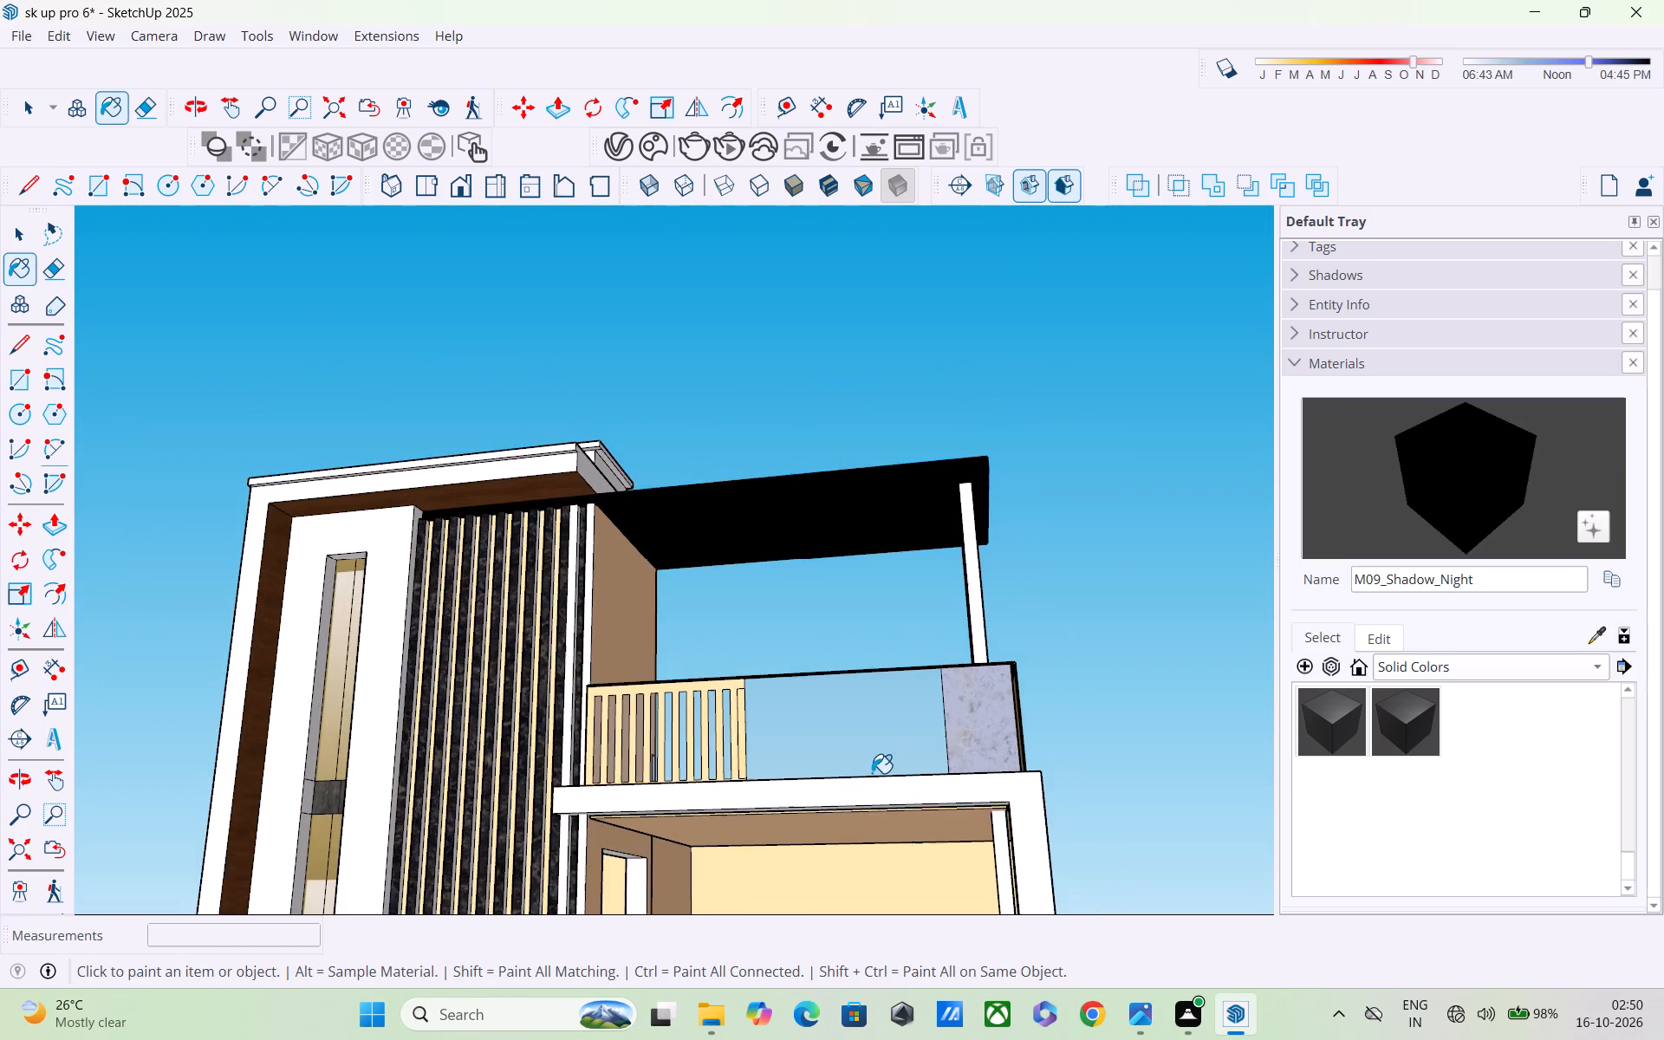
pyautogui.moveTo(865, 744); pyautogui.dragTo(865, 637, button='middle')
pyautogui.scroll(-5, 865, 638)
pyautogui.moveTo(872, 689); pyautogui.dragTo(966, 1027, button='middle')
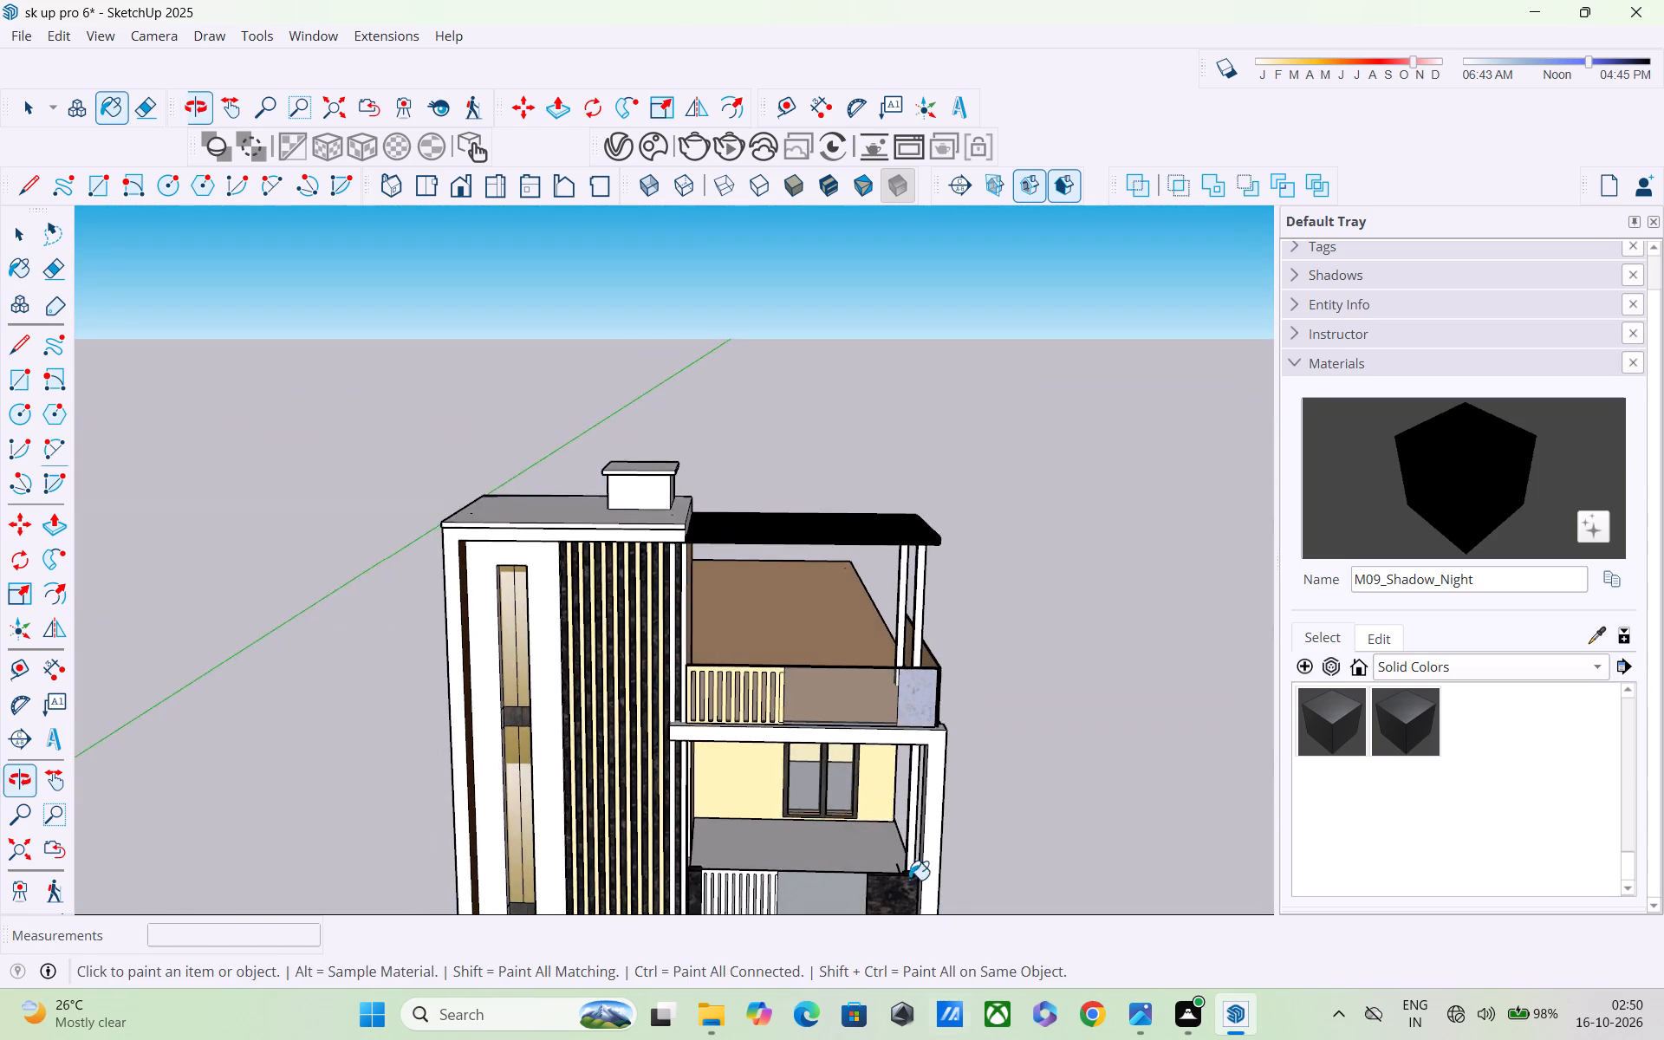
pyautogui.scroll(-3, 892, 816)
pyautogui.moveTo(862, 778); pyautogui.dragTo(559, 806, button='middle')
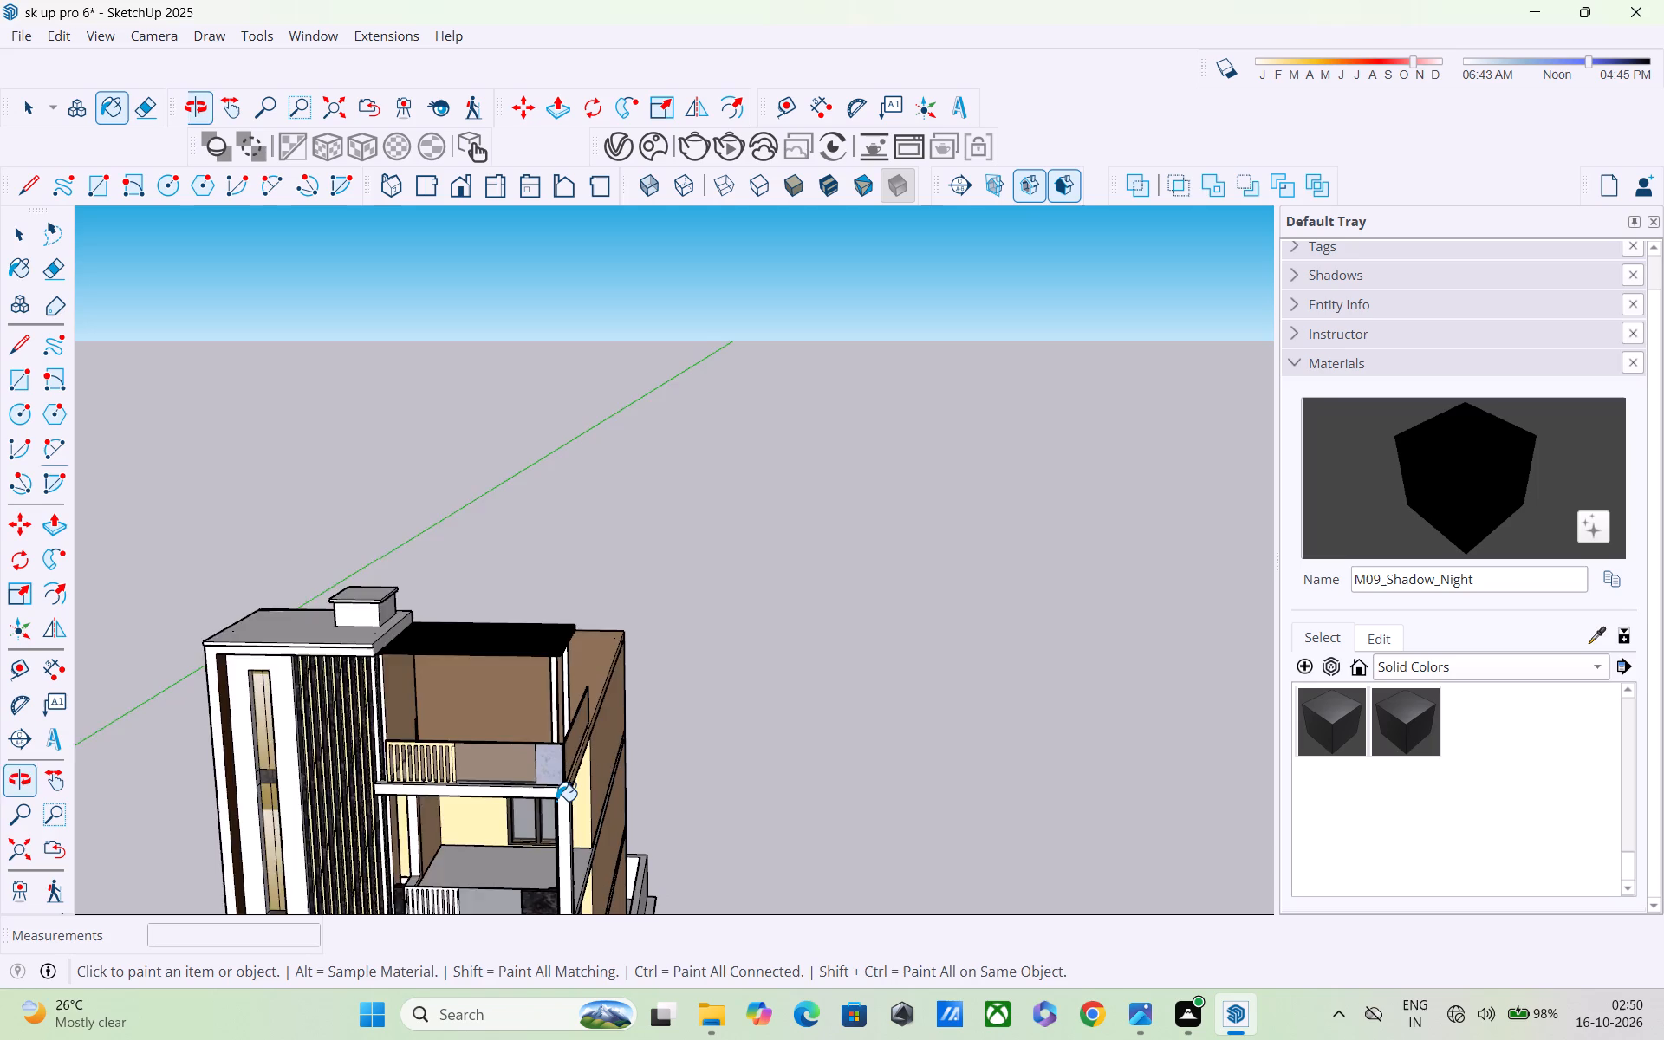
pyautogui.scroll(-4, 556, 801)
pyautogui.moveTo(568, 738); pyautogui.dragTo(639, 644, button='middle')
pyautogui.scroll(-3, 660, 675)
pyautogui.moveTo(546, 740); pyautogui.dragTo(916, 775, button='middle')
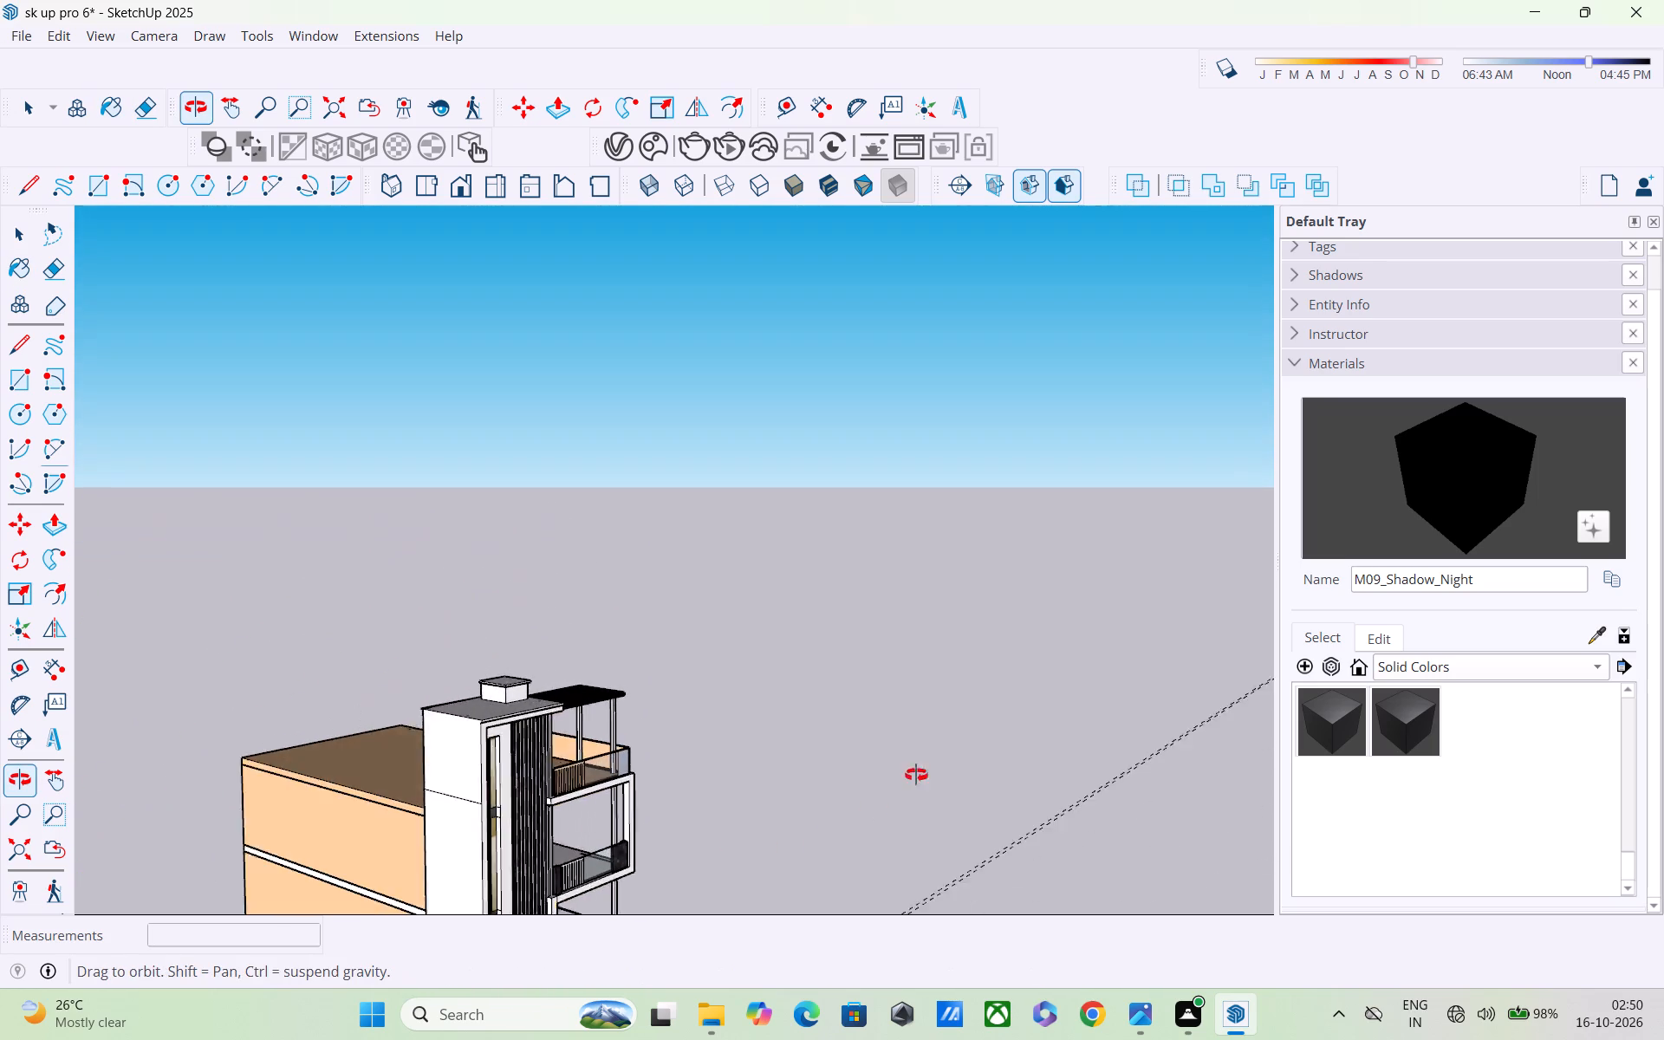
pyautogui.moveTo(916, 775); pyautogui.dragTo(933, 765, button='middle')
pyautogui.scroll(-4, 517, 782)
pyautogui.moveTo(461, 746); pyautogui.dragTo(243, 624, button='middle')
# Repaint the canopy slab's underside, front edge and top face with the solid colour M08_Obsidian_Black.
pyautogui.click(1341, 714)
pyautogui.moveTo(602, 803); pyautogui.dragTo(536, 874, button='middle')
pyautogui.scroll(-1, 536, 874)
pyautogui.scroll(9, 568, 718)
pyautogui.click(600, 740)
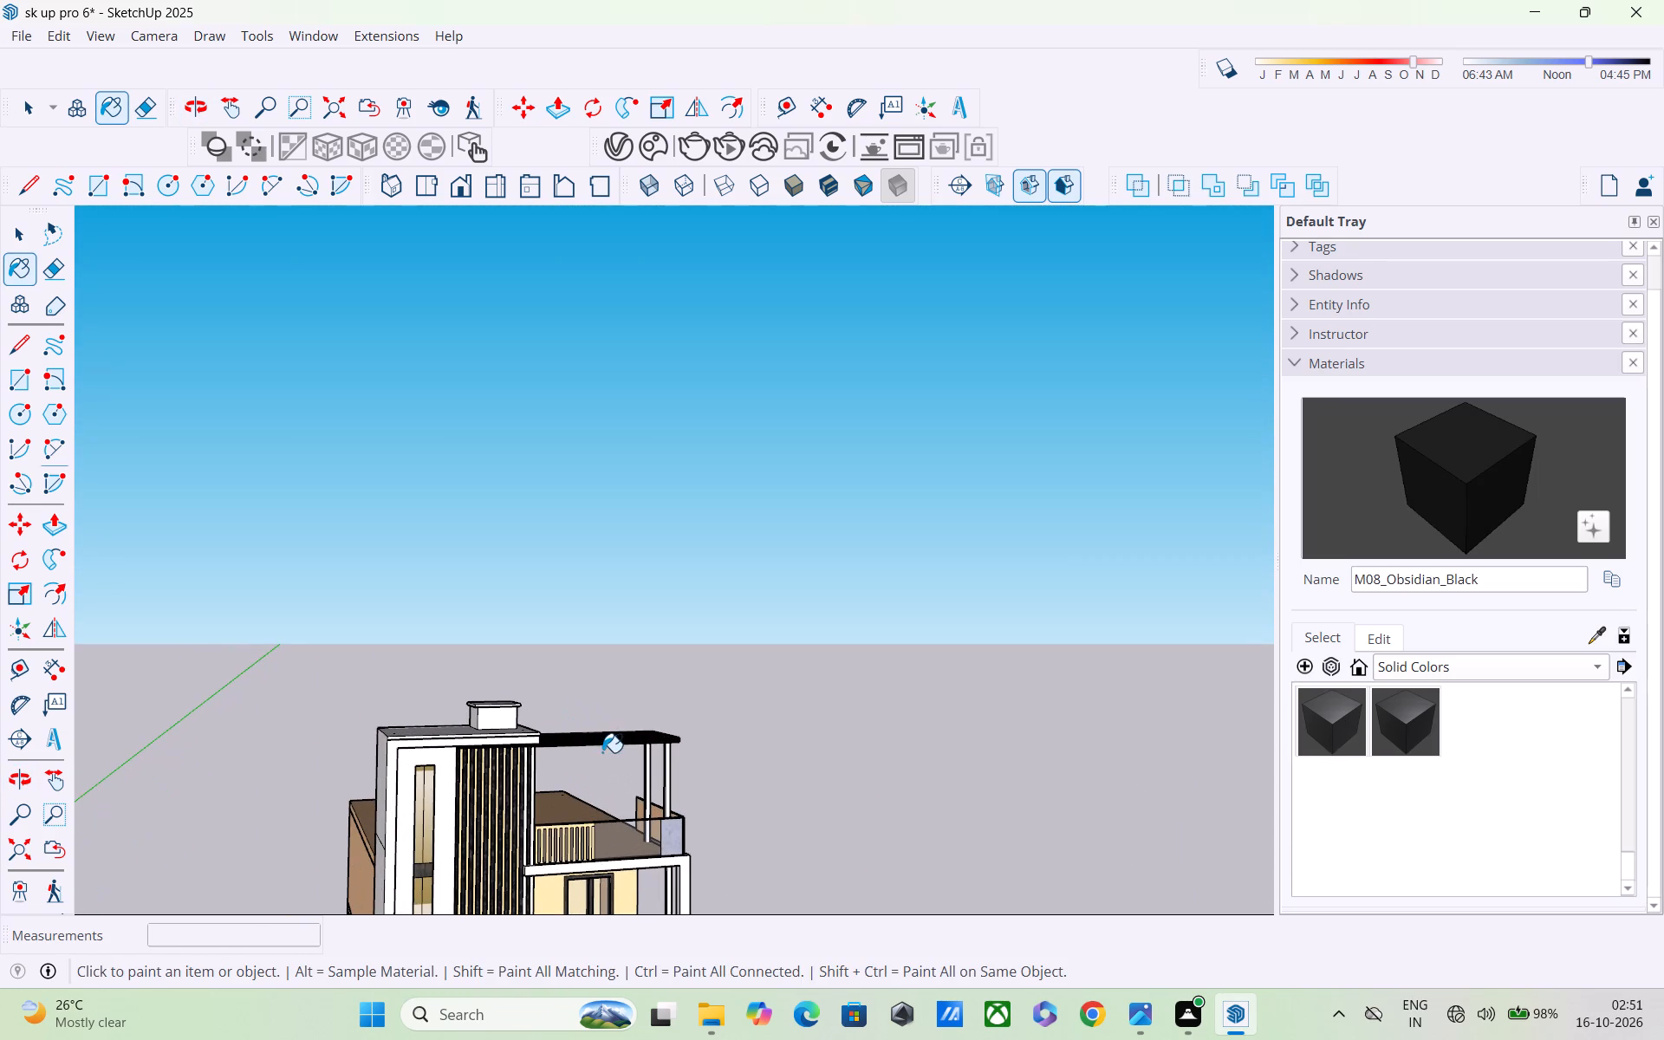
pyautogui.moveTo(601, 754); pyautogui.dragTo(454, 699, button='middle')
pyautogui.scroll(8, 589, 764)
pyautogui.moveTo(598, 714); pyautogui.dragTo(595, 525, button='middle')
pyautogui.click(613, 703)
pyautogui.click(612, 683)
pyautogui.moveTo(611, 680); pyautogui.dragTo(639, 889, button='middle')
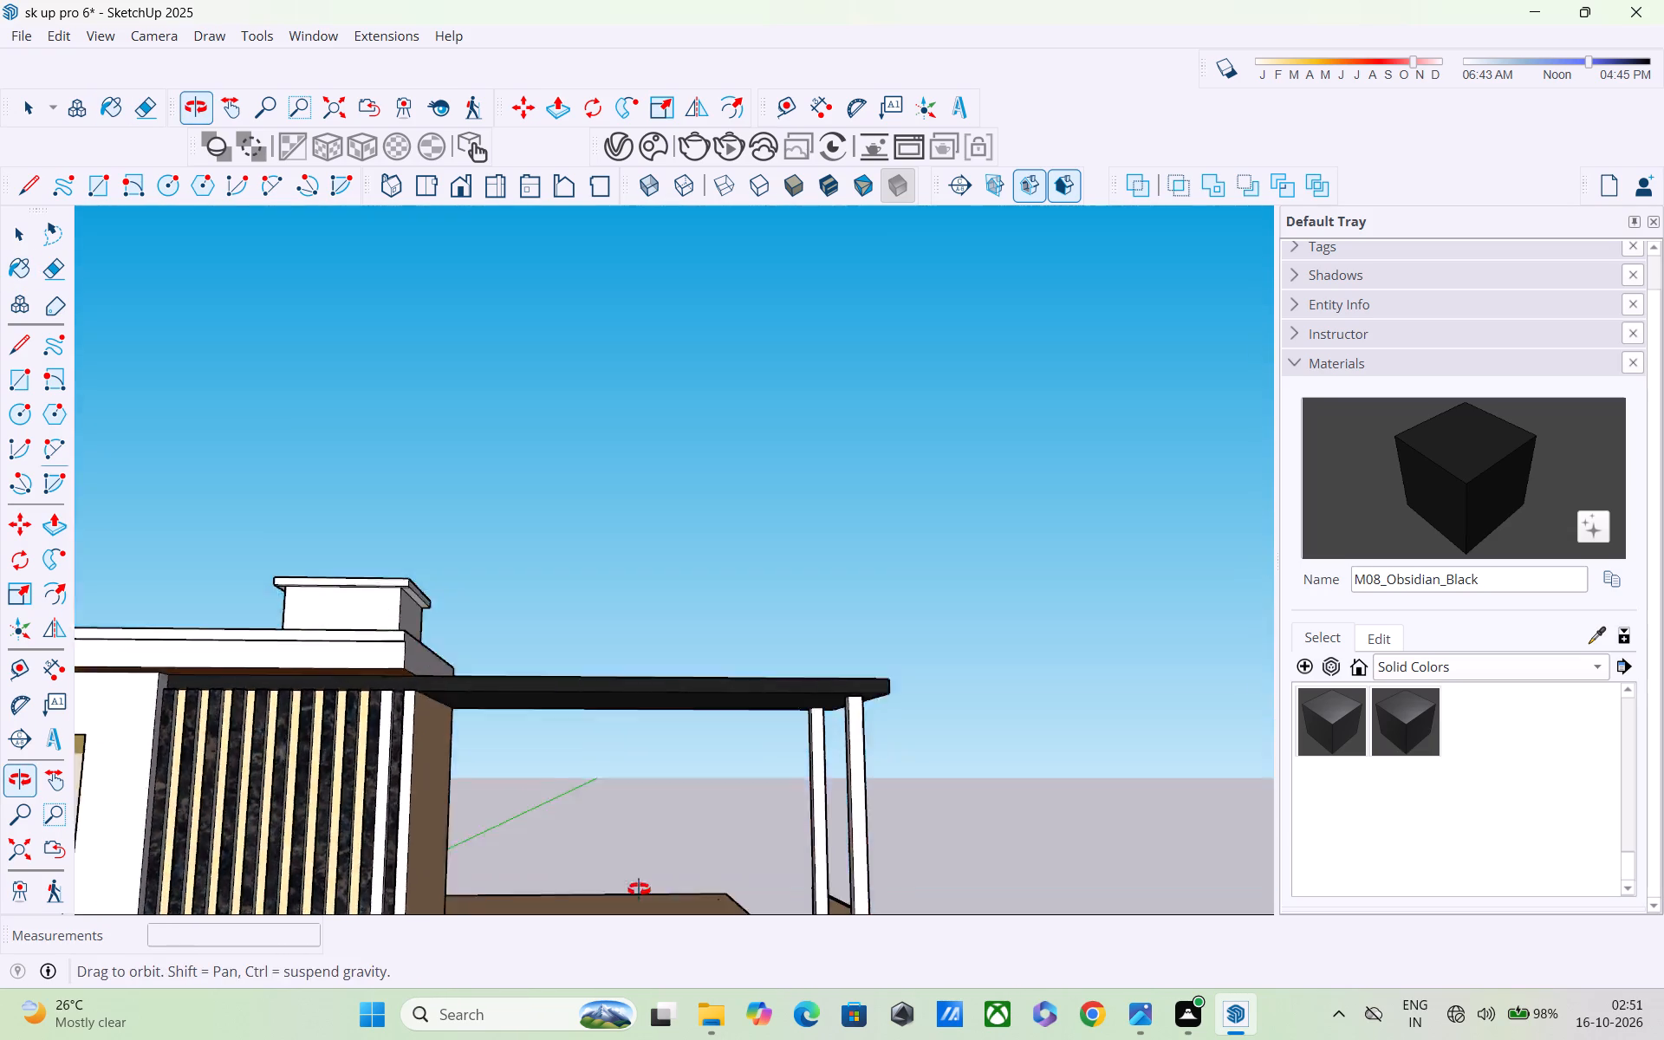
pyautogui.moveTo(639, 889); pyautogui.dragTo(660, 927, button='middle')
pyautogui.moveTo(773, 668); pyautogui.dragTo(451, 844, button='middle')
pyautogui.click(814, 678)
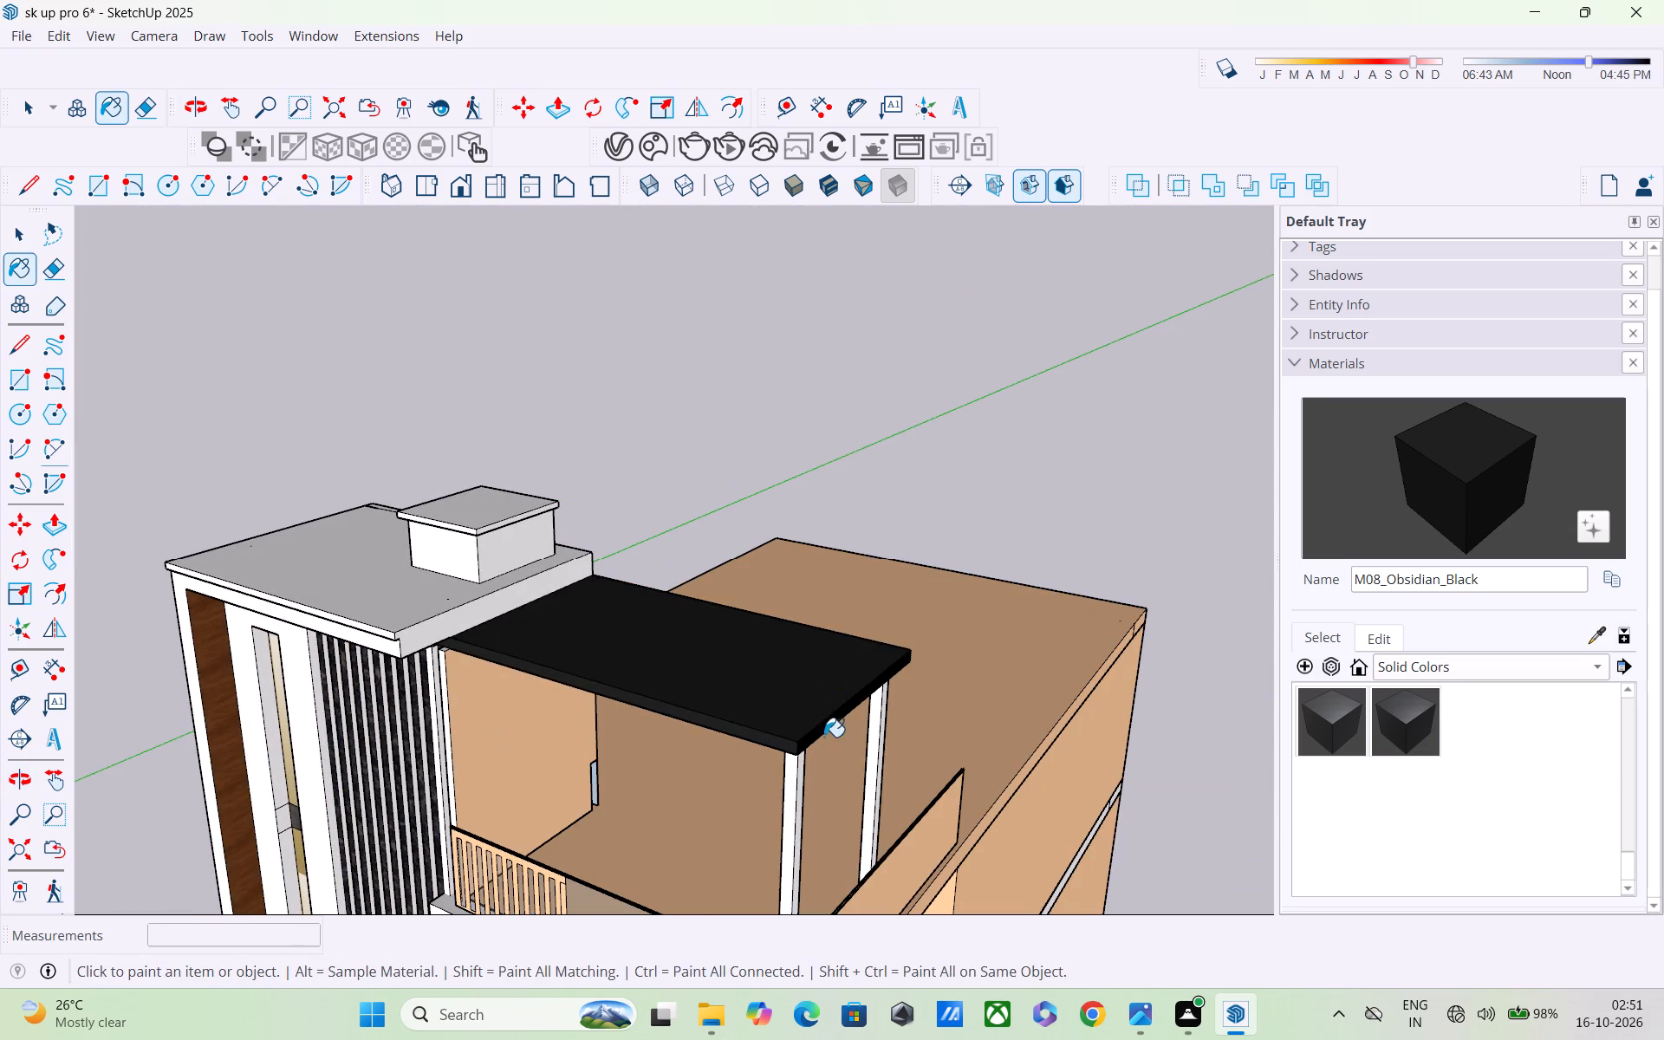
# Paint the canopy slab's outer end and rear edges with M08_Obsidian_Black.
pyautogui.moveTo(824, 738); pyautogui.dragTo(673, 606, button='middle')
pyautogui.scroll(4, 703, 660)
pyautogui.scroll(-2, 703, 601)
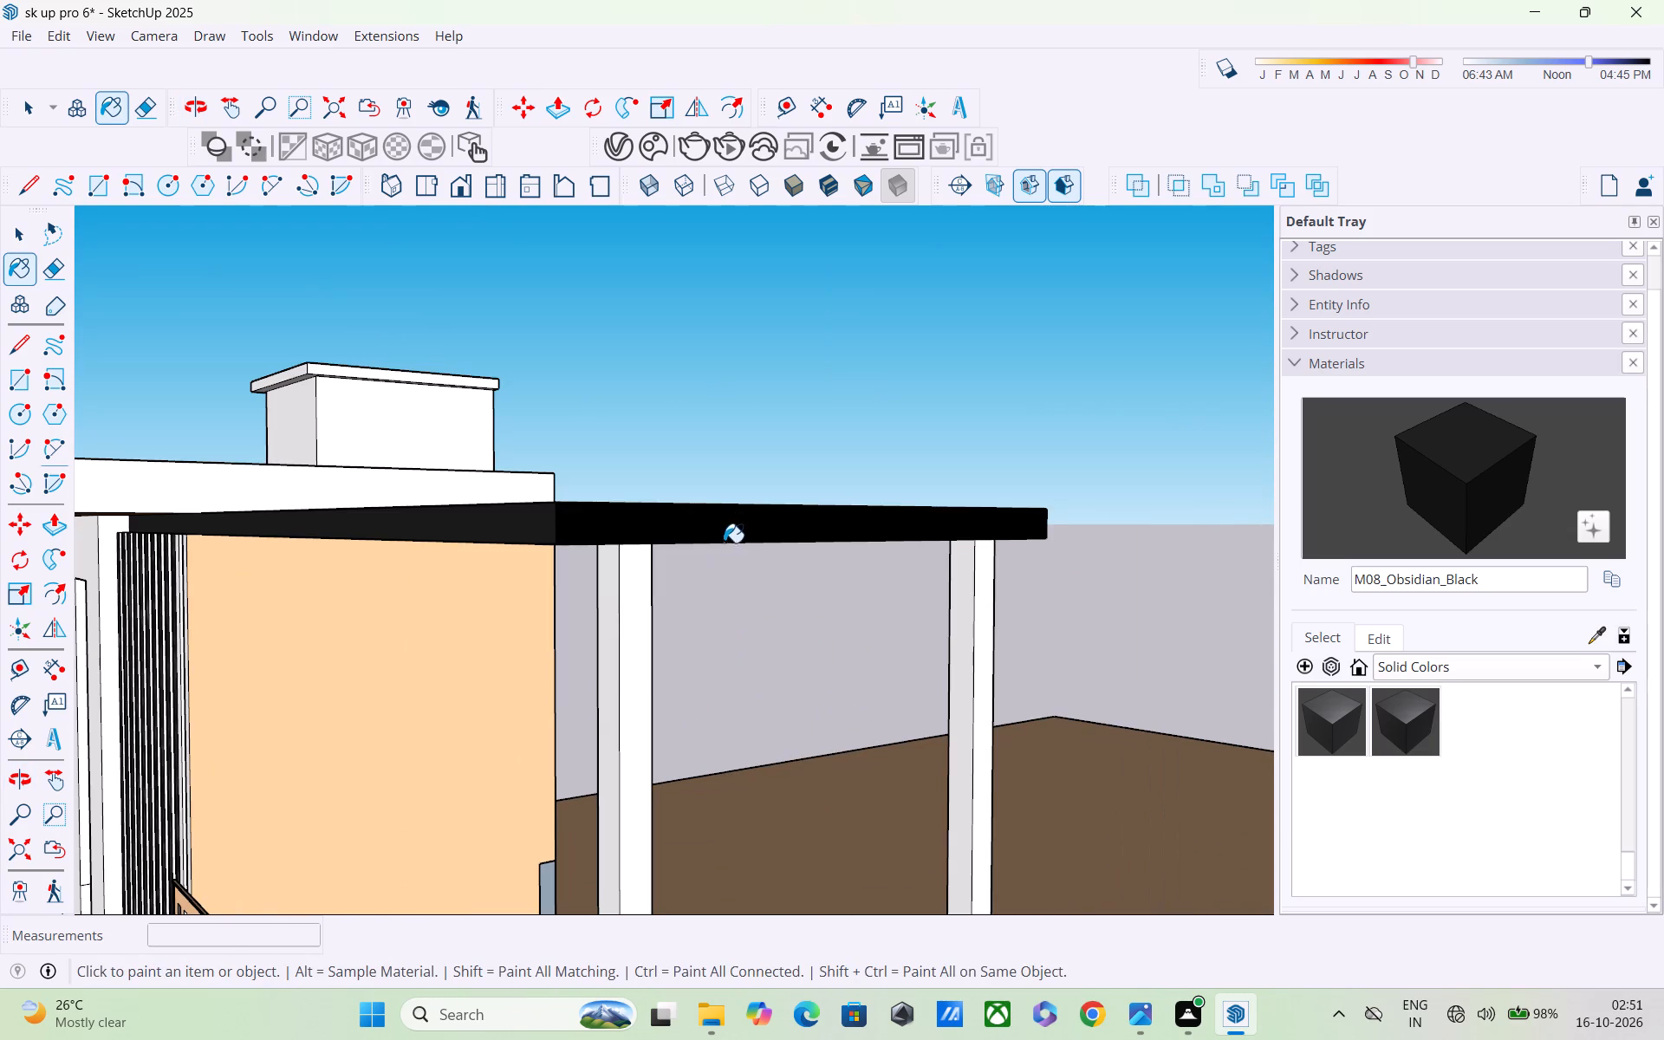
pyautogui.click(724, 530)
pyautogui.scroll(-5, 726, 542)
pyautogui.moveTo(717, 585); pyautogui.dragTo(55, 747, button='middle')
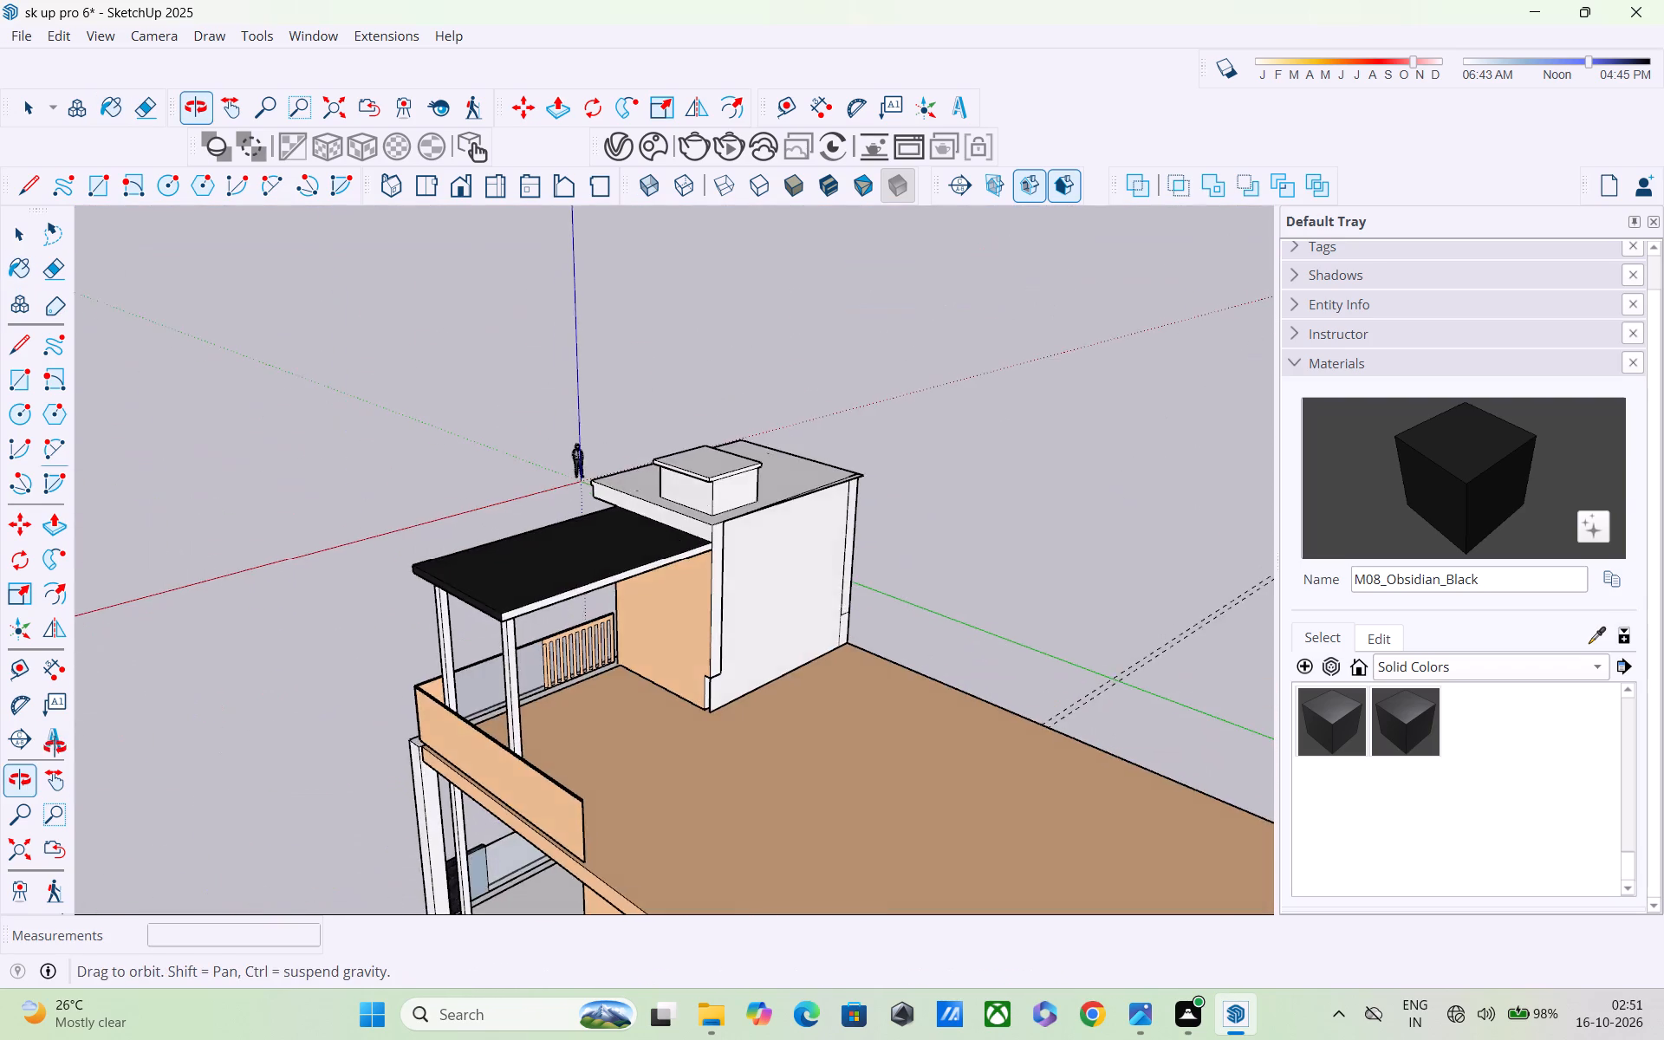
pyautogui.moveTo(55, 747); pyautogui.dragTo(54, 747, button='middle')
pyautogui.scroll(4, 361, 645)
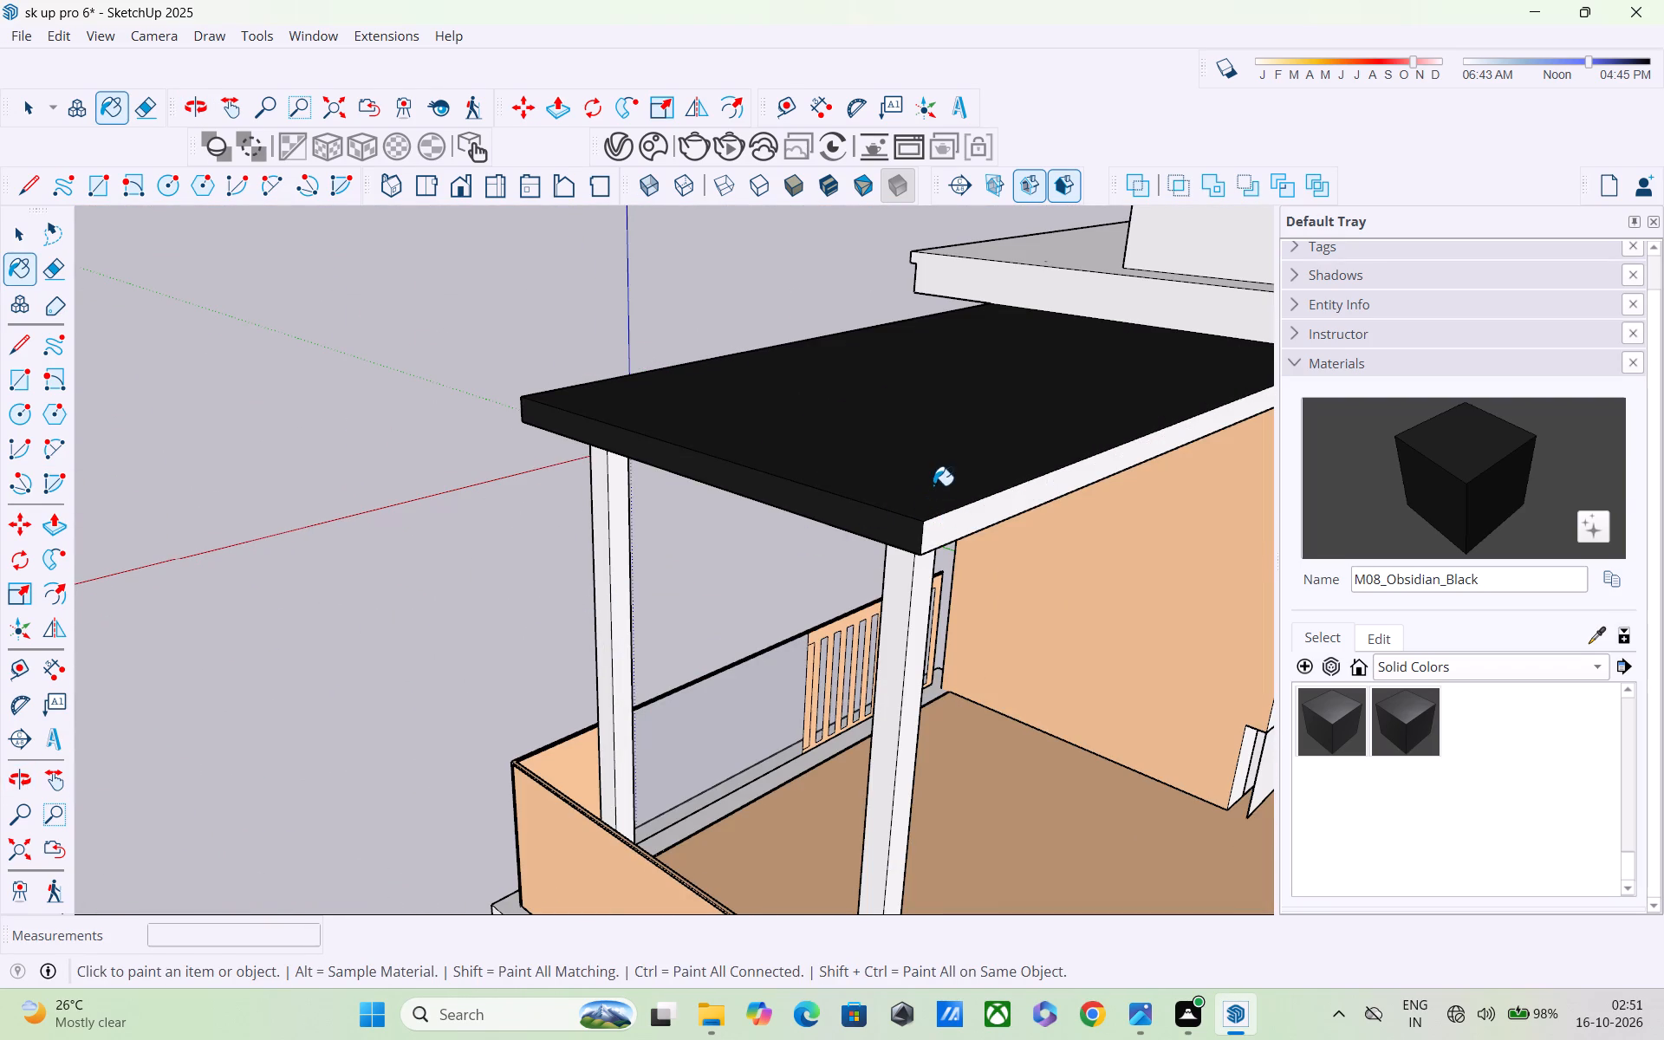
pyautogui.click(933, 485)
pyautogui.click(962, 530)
# Paint the canopy slab's top face, underside and outer end edge with Wood_Planks_01_1K from the Wood collection.
pyautogui.scroll(-2, 939, 530)
pyautogui.moveTo(944, 560); pyautogui.dragTo(1532, 664, button='middle')
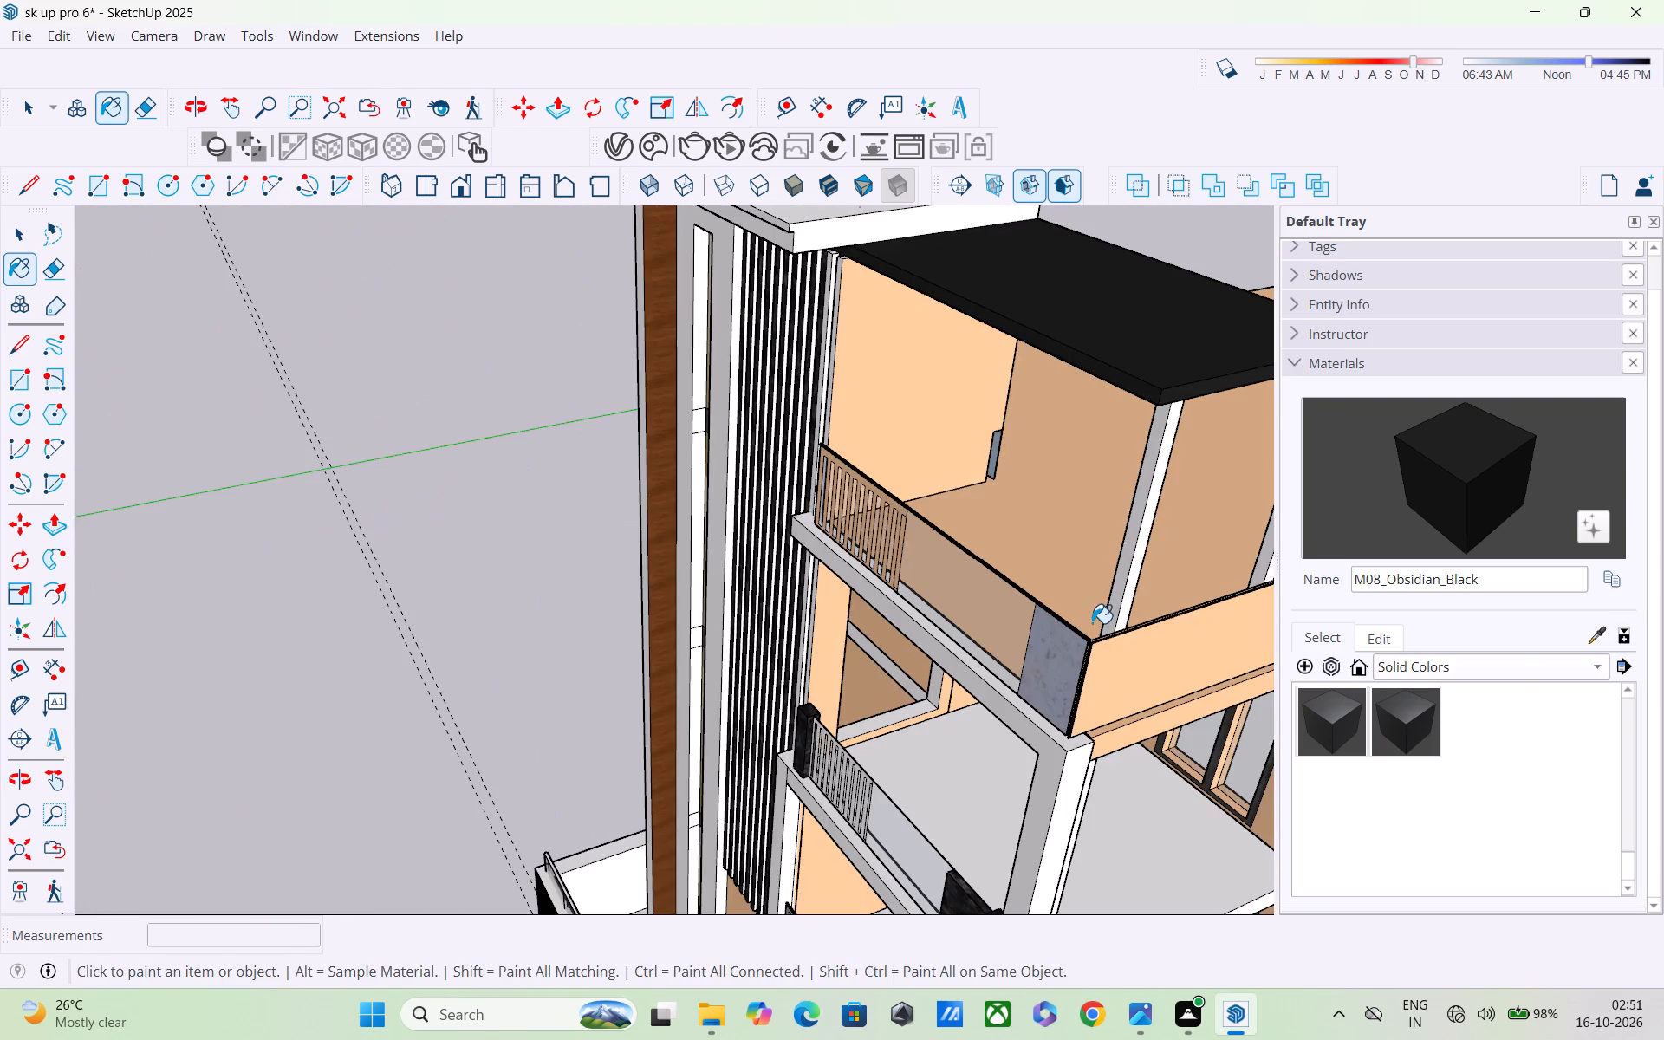
pyautogui.scroll(-1, 1092, 623)
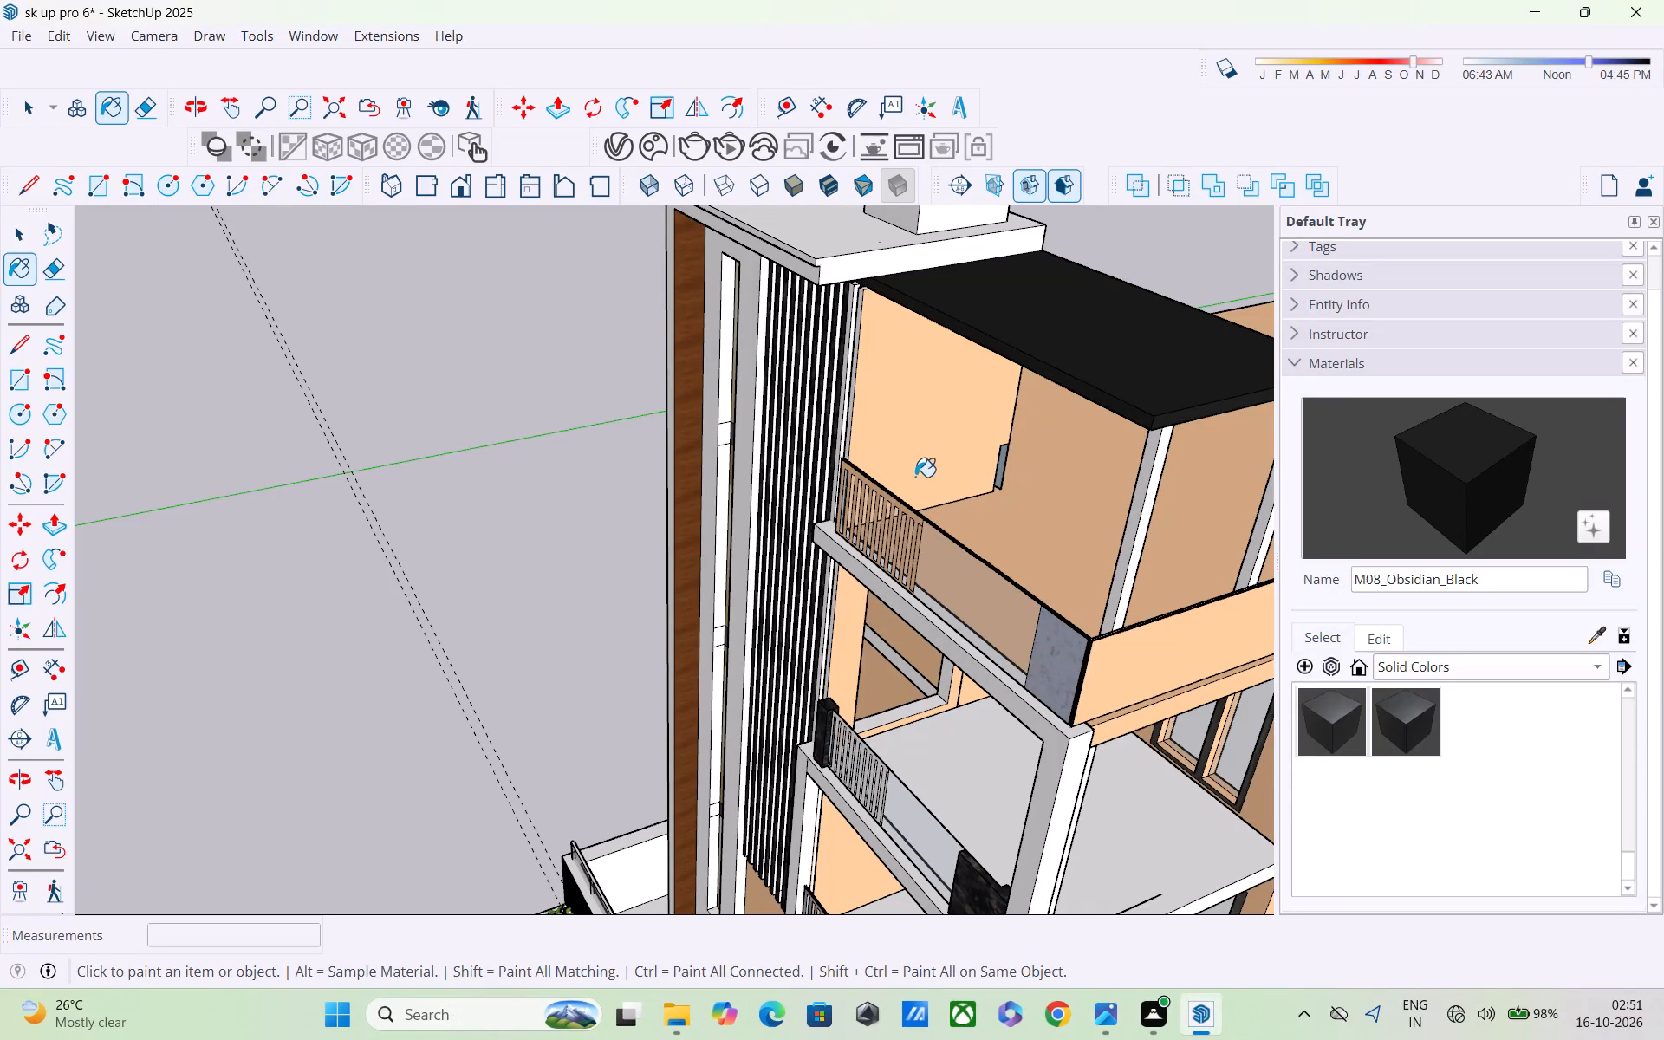
pyautogui.click(1398, 666)
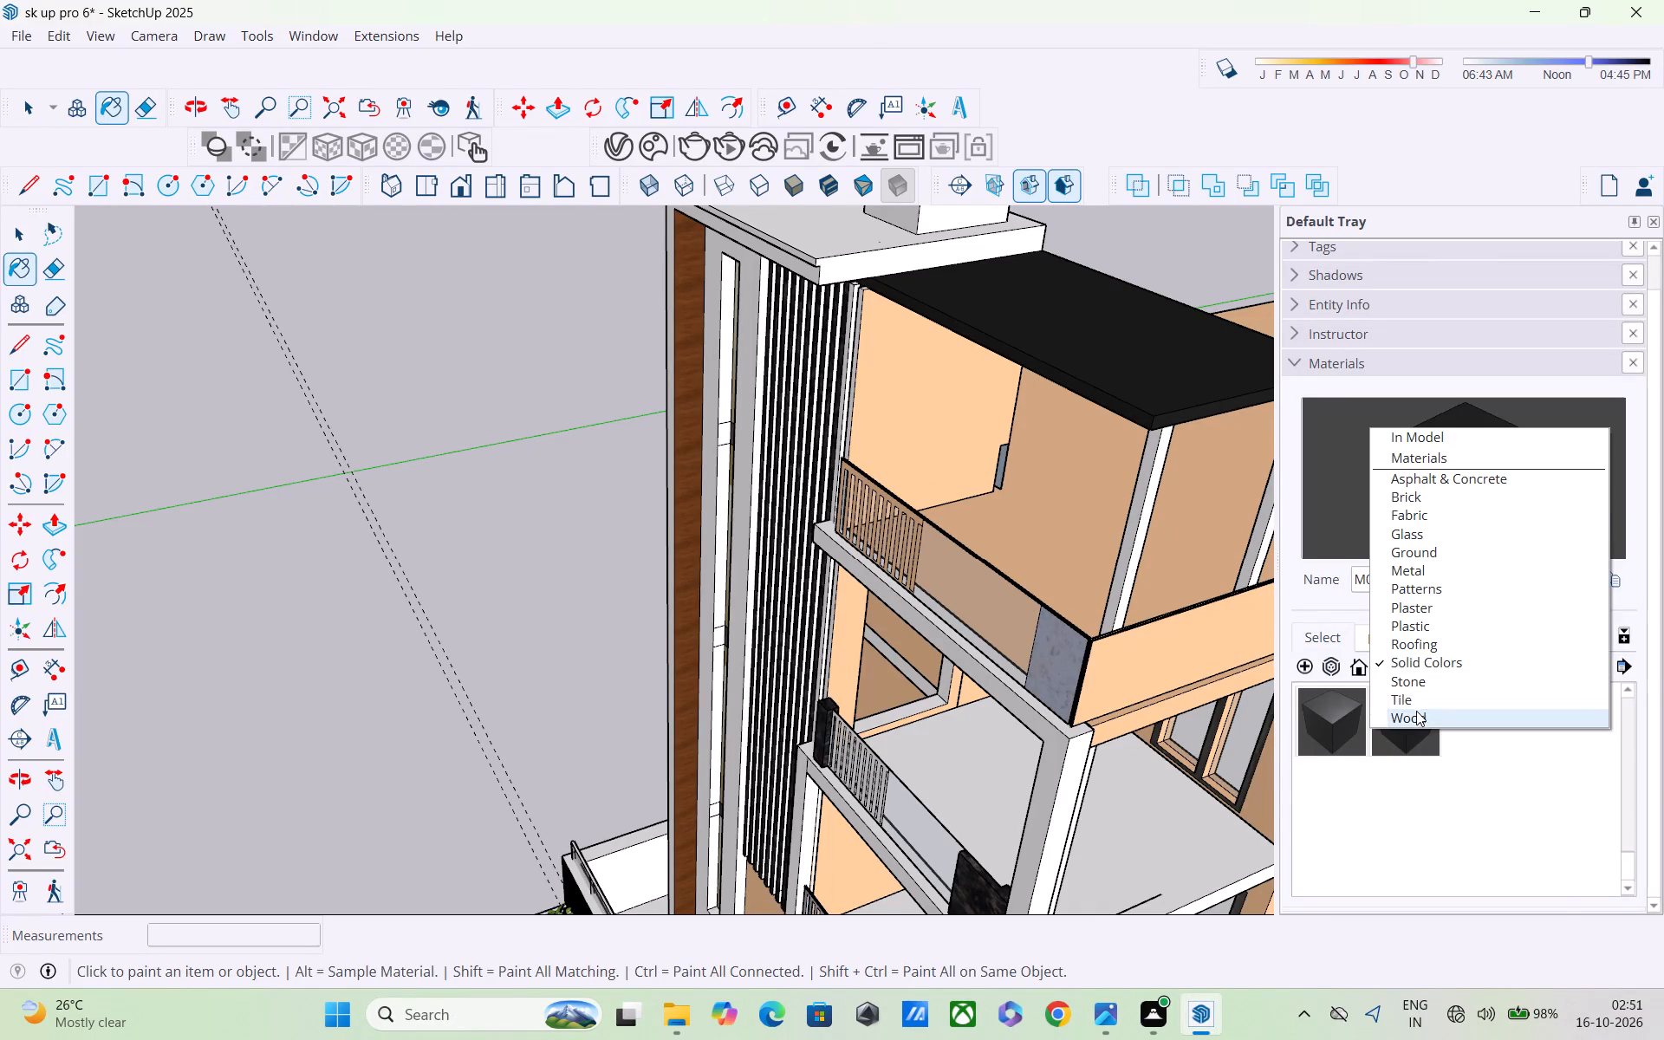
pyautogui.click(1416, 711)
pyautogui.click(1341, 783)
pyautogui.click(1165, 397)
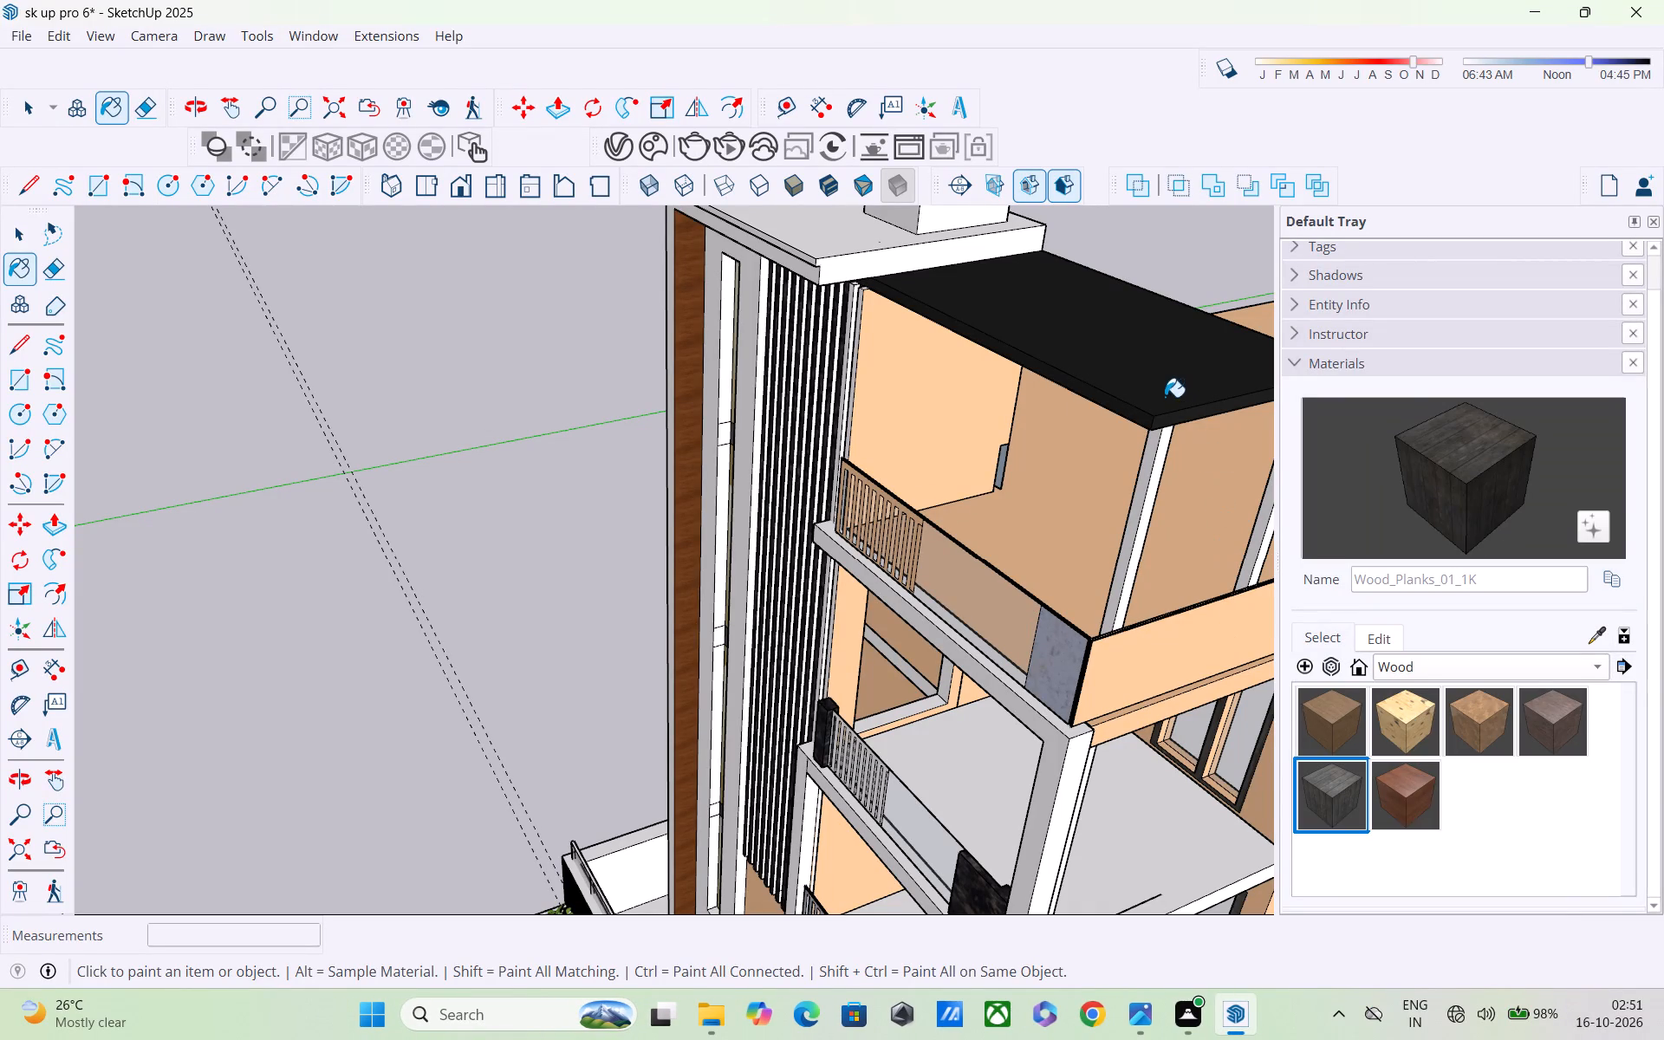
pyautogui.moveTo(1152, 425); pyautogui.dragTo(1198, 288, button='middle')
pyautogui.moveTo(1170, 299); pyautogui.dragTo(1181, 232, button='middle')
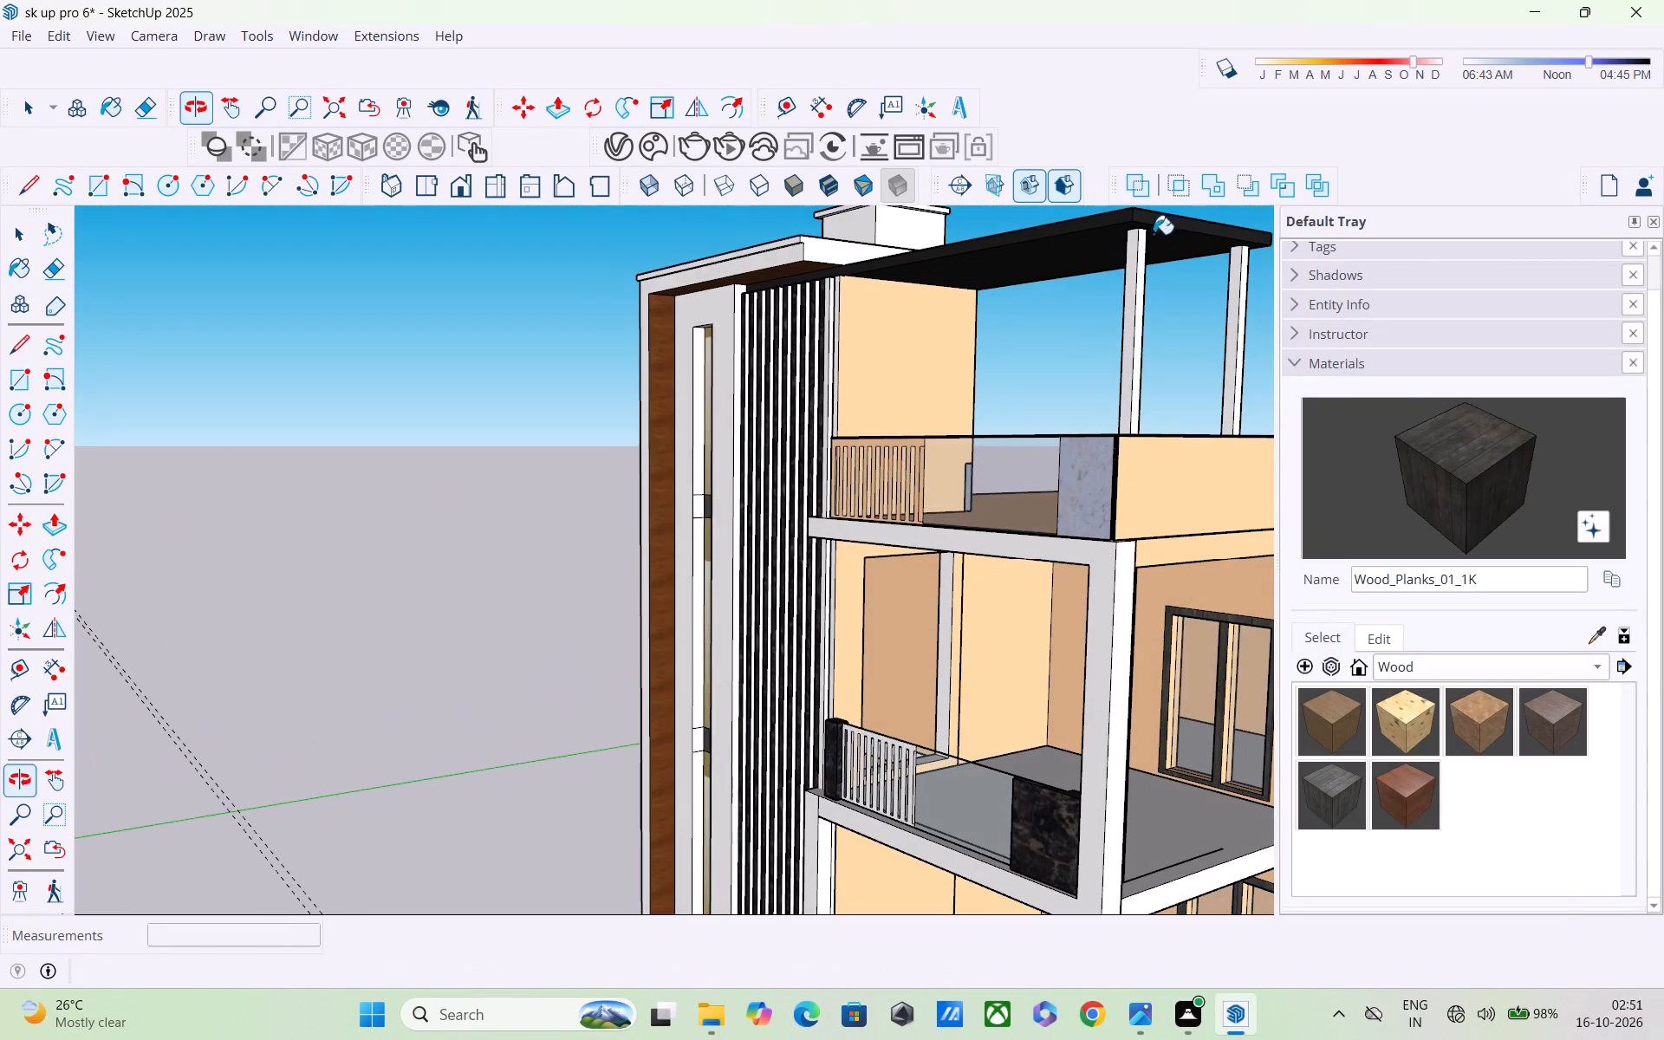
pyautogui.click(1009, 258)
pyautogui.click(1010, 245)
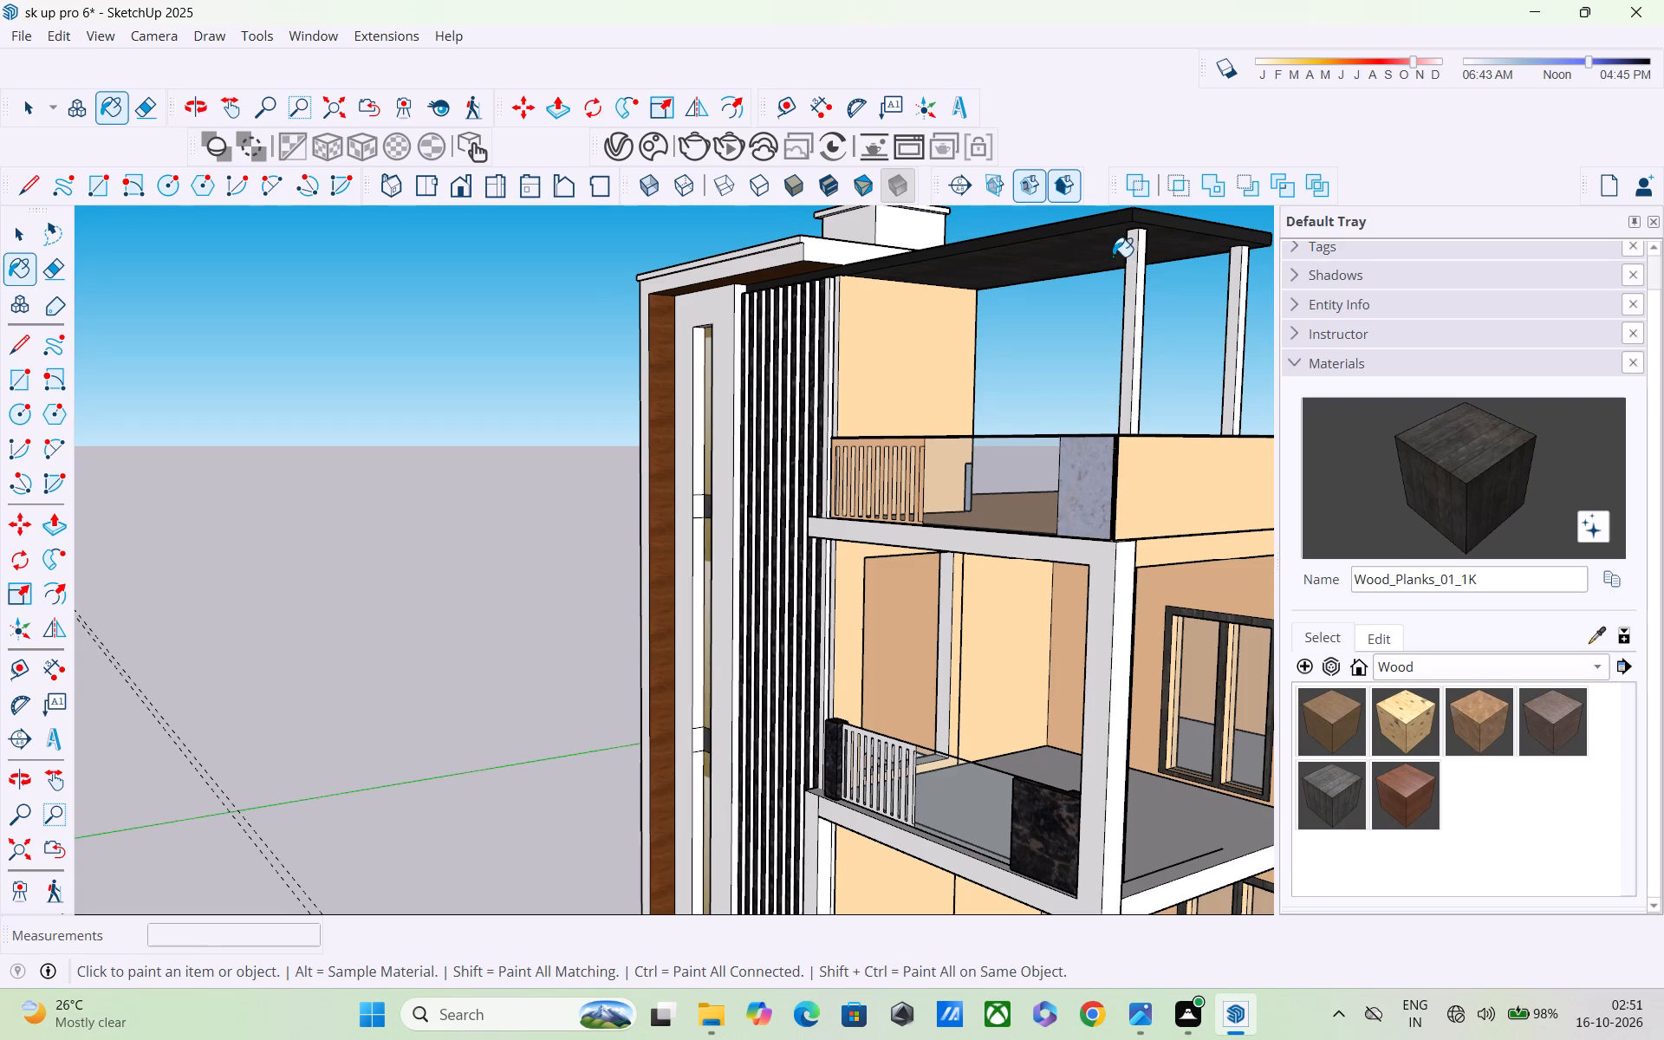
pyautogui.moveTo(1113, 257); pyautogui.dragTo(909, 406, button='middle')
pyautogui.scroll(3, 1072, 419)
pyautogui.click(1040, 306)
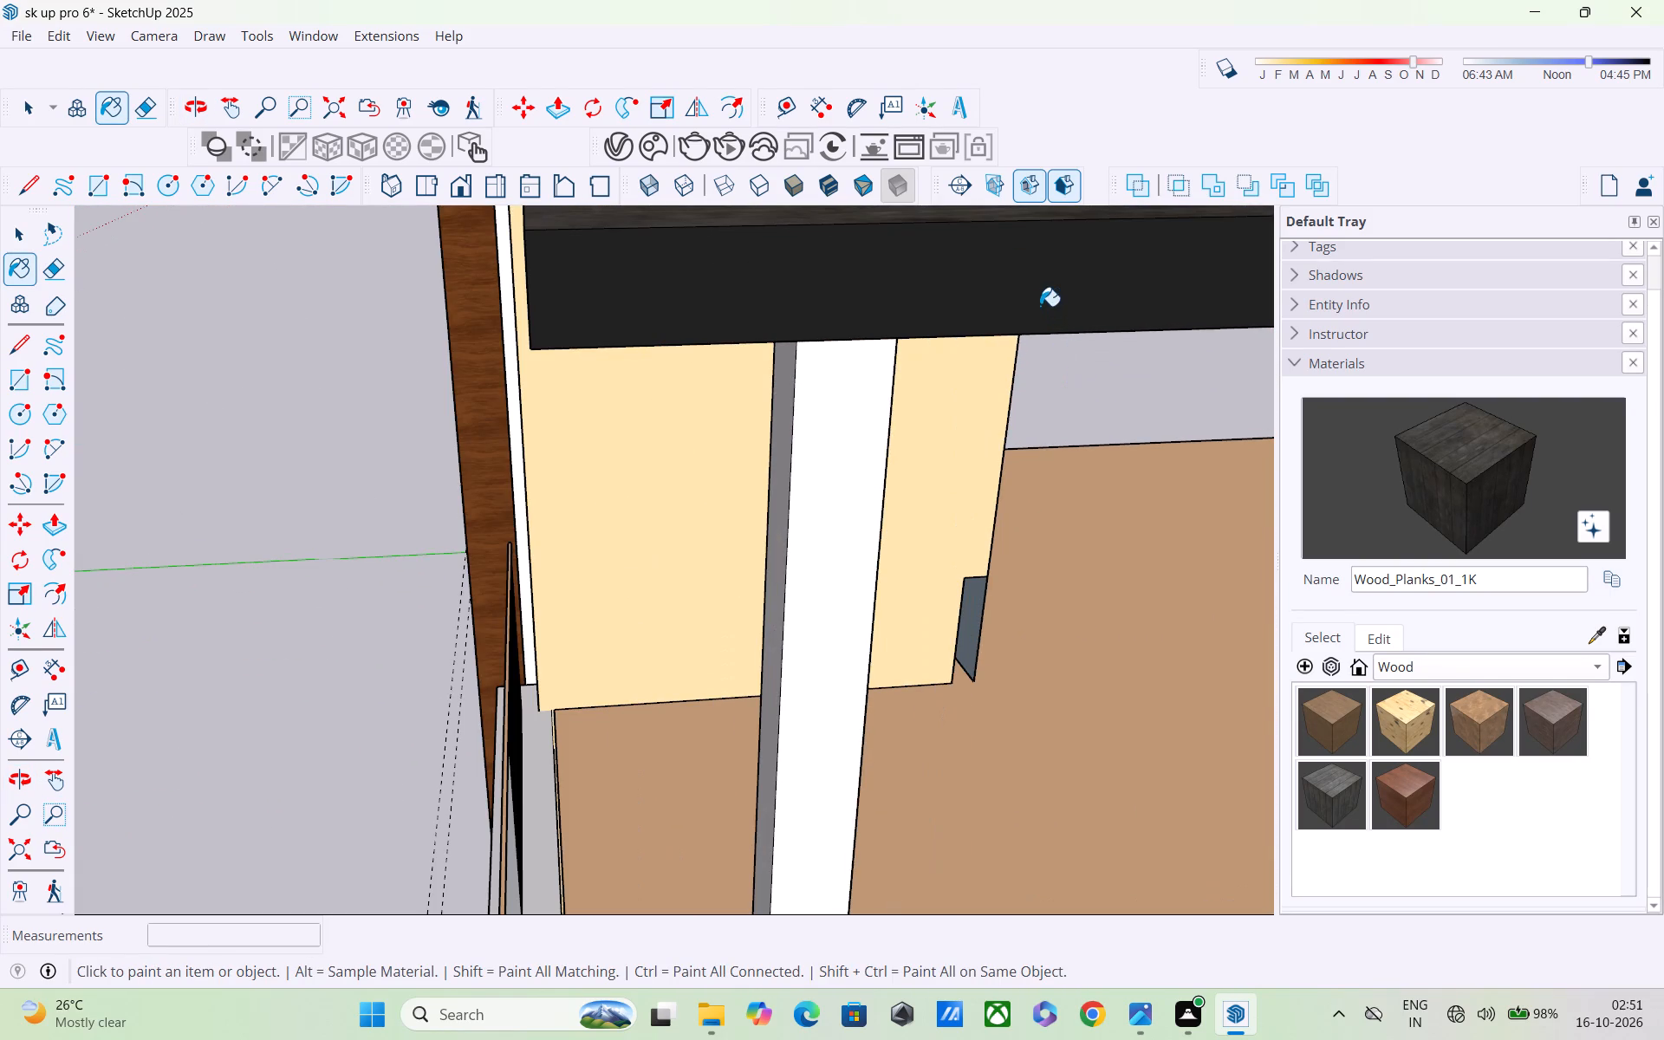
# Paint the canopy slab's remaining front and rear edges with Wood_Planks_01_1K.
pyautogui.scroll(-1, 1030, 315)
pyautogui.moveTo(1030, 320); pyautogui.dragTo(1063, 406, button='middle')
pyautogui.moveTo(828, 339); pyautogui.dragTo(1076, 333, button='middle')
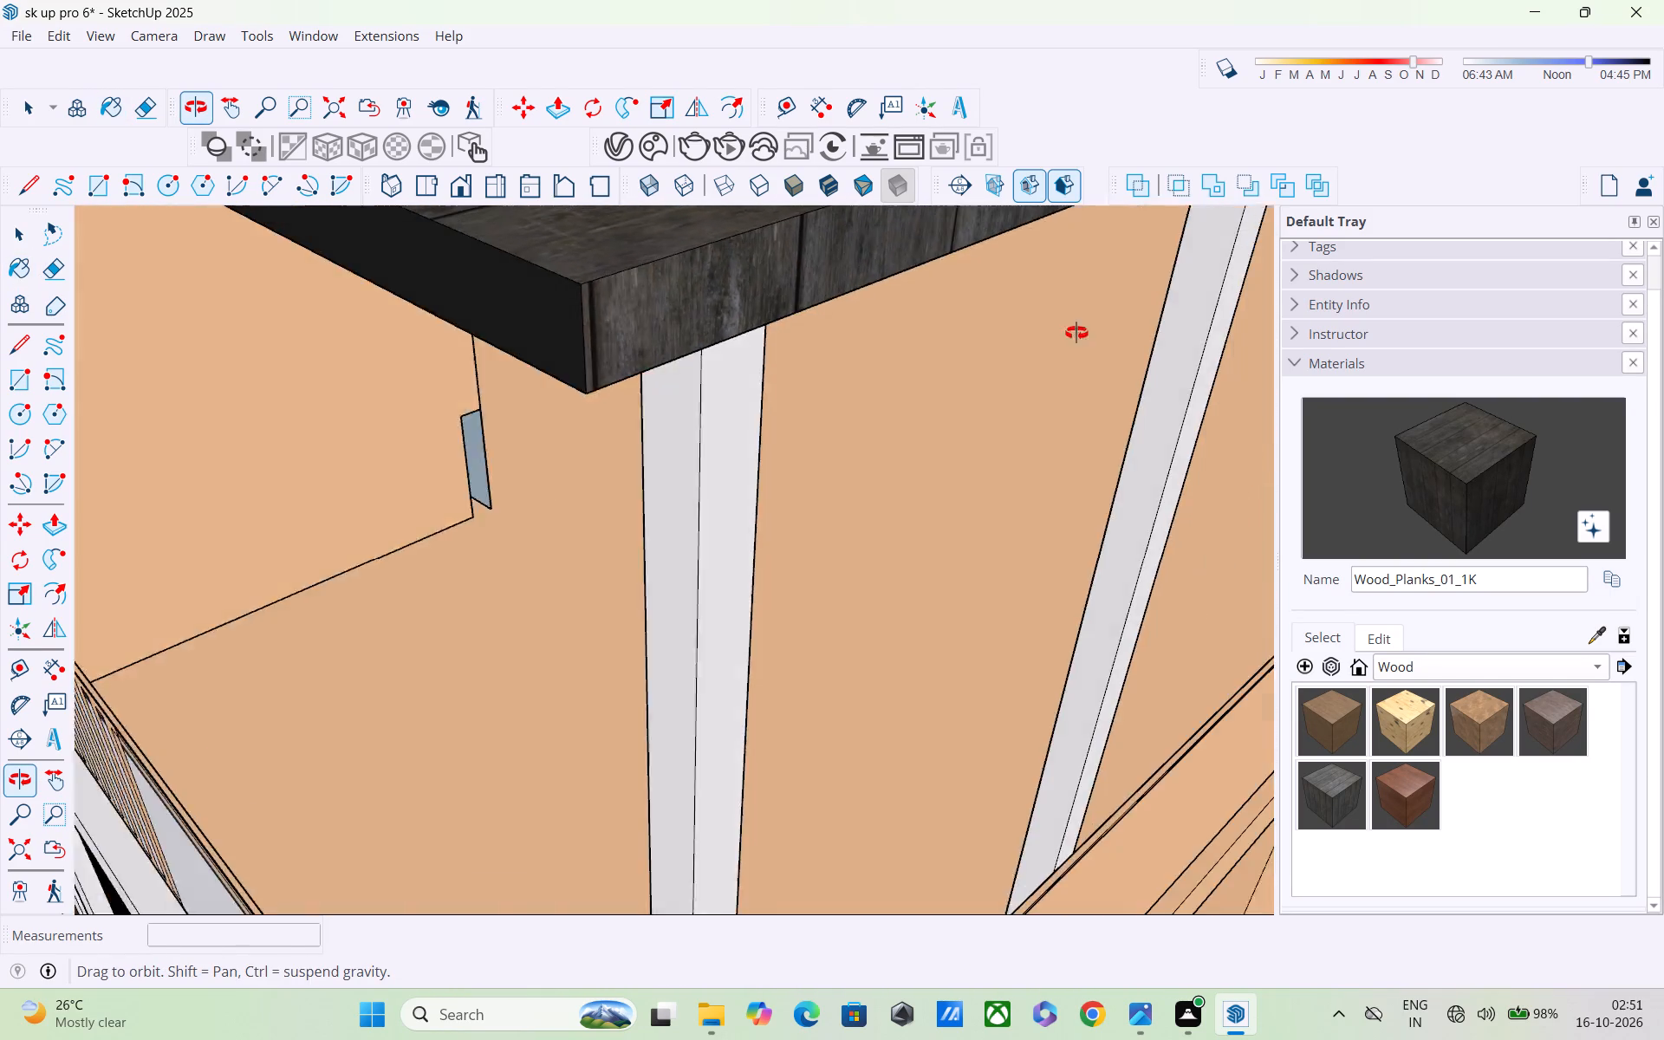
pyautogui.moveTo(1076, 333); pyautogui.dragTo(1093, 321, button='middle')
pyautogui.scroll(-4, 783, 365)
pyautogui.keyDown('shift'); pyautogui.moveTo(687, 361); pyautogui.dragTo(842, 310, button='middle'); pyautogui.keyUp('shift')
pyautogui.scroll(-1, 838, 336)
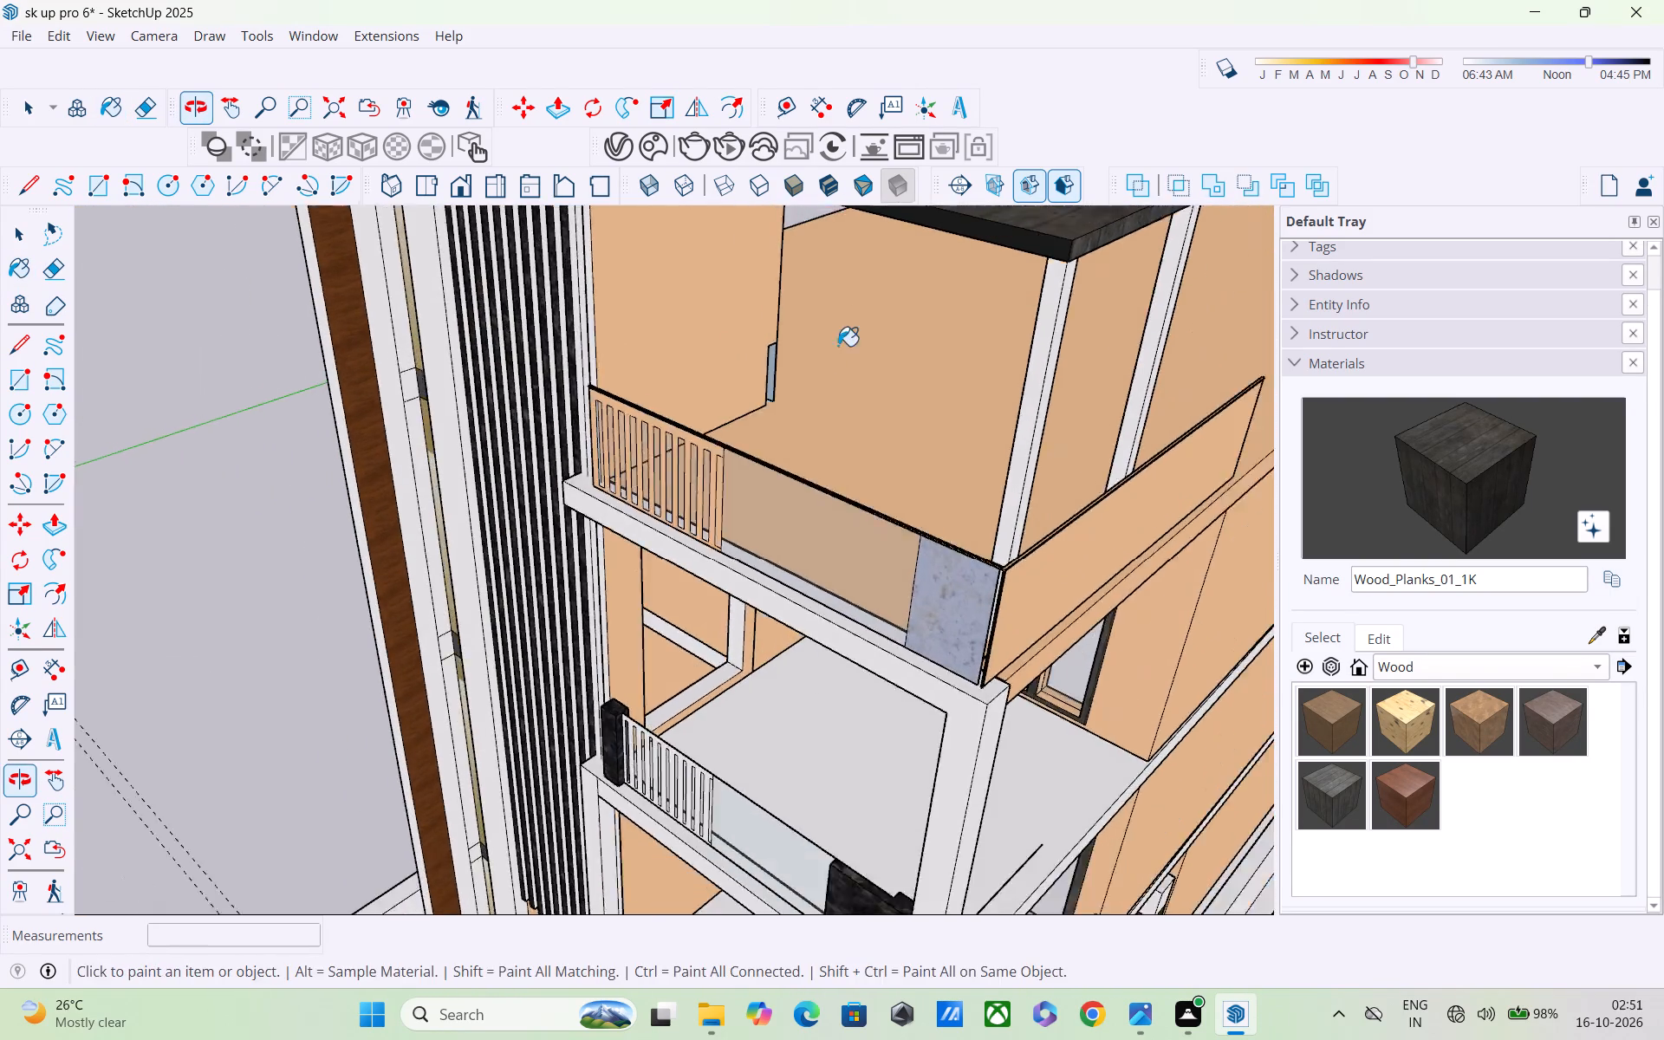
pyautogui.moveTo(838, 366); pyautogui.dragTo(767, 629, button='middle')
pyautogui.scroll(3, 771, 634)
pyautogui.moveTo(764, 641); pyautogui.dragTo(863, 388, button='middle')
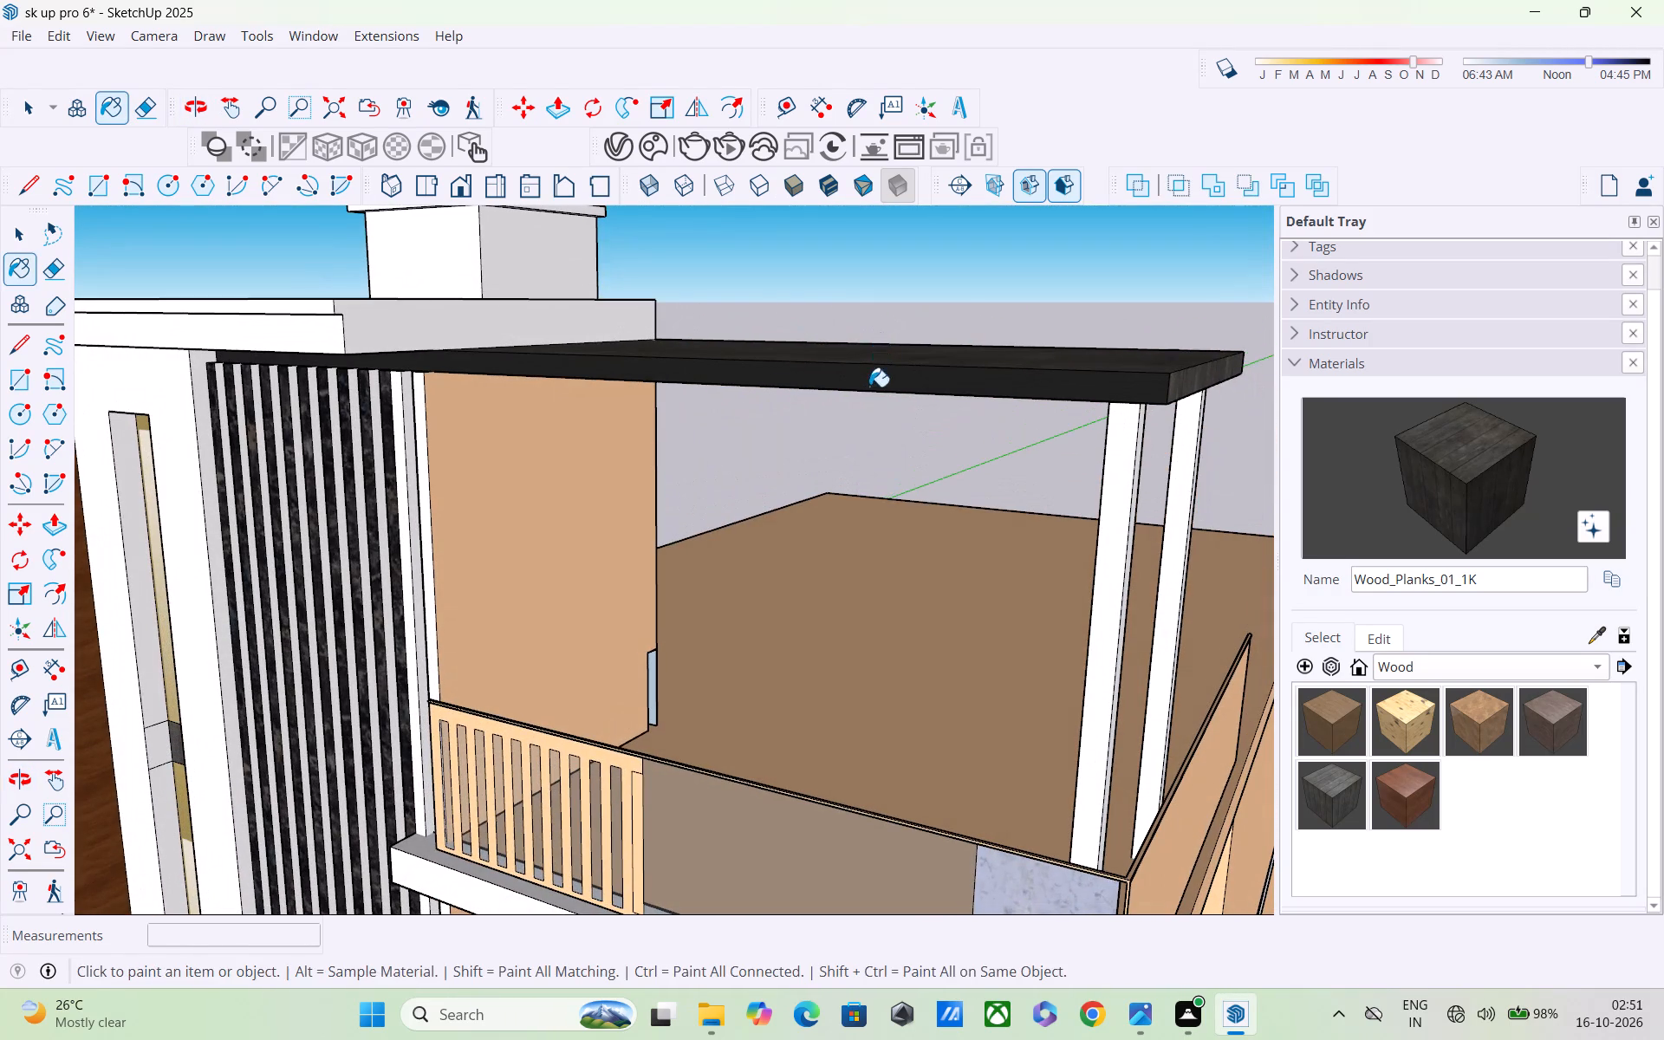
pyautogui.click(869, 387)
pyautogui.moveTo(872, 396); pyautogui.dragTo(923, 222, button='middle')
pyautogui.scroll(-4, 920, 257)
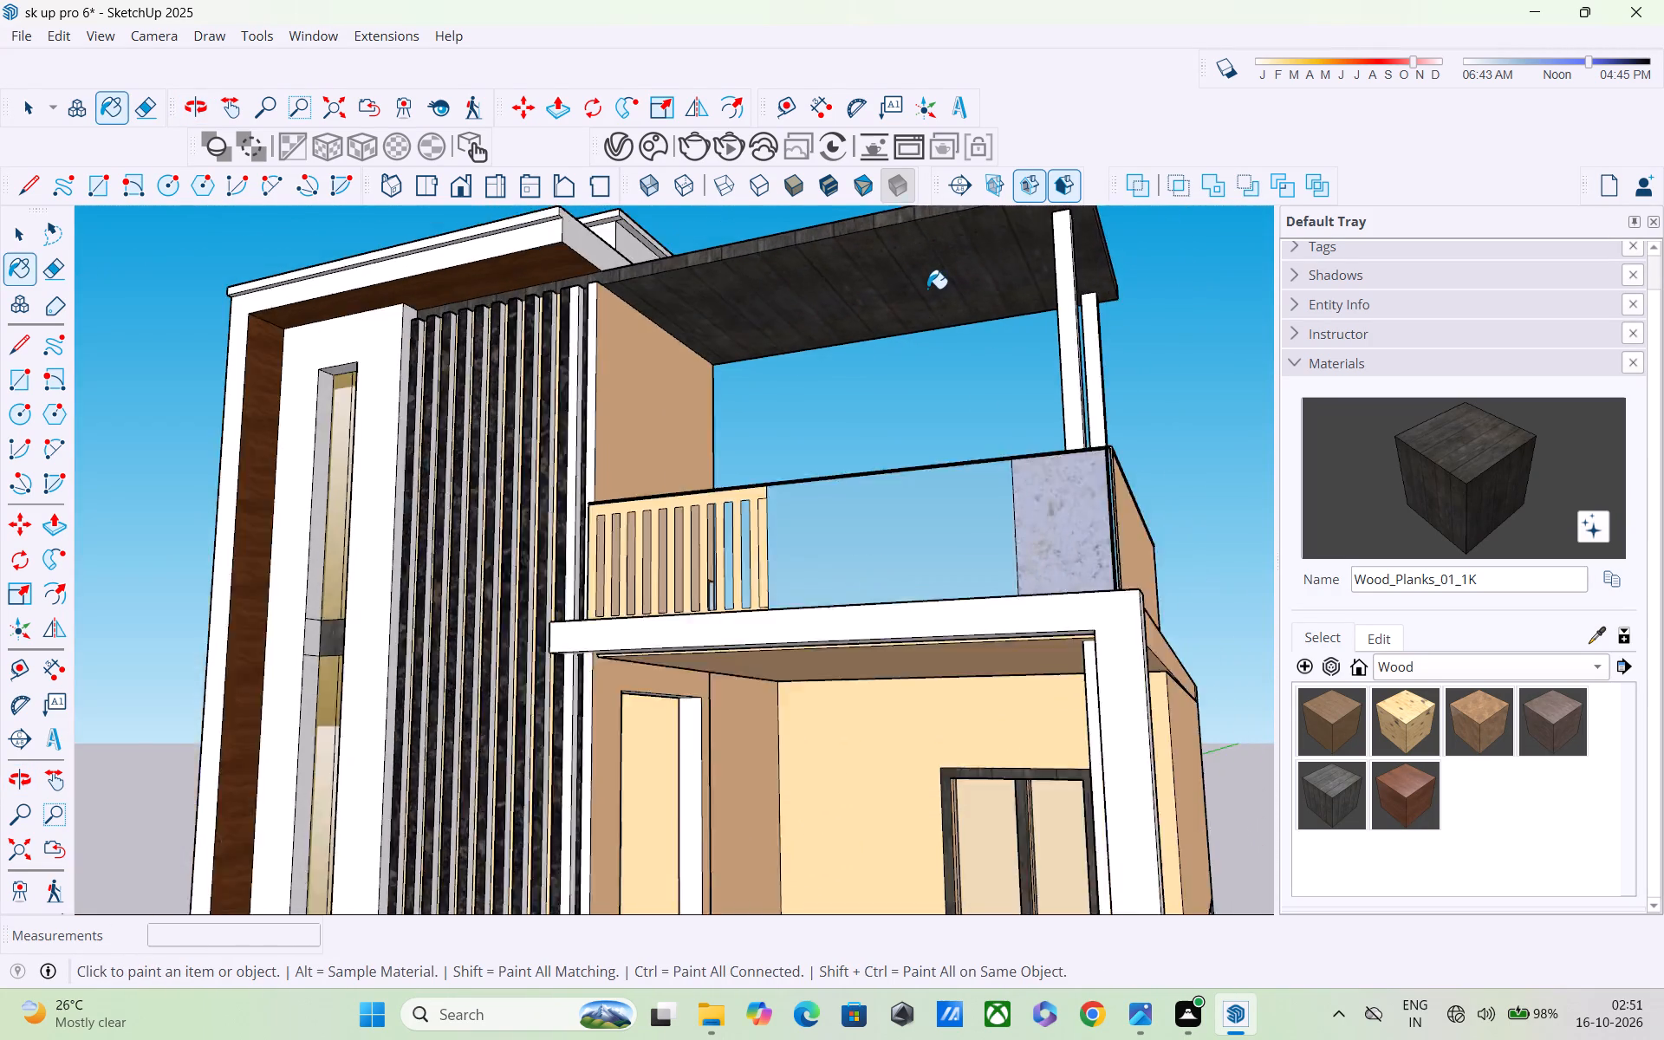
pyautogui.scroll(1, 927, 289)
pyautogui.moveTo(927, 294); pyautogui.dragTo(380, 497, button='middle')
pyautogui.moveTo(552, 396); pyautogui.dragTo(287, 393, button='middle')
pyautogui.scroll(3, 631, 348)
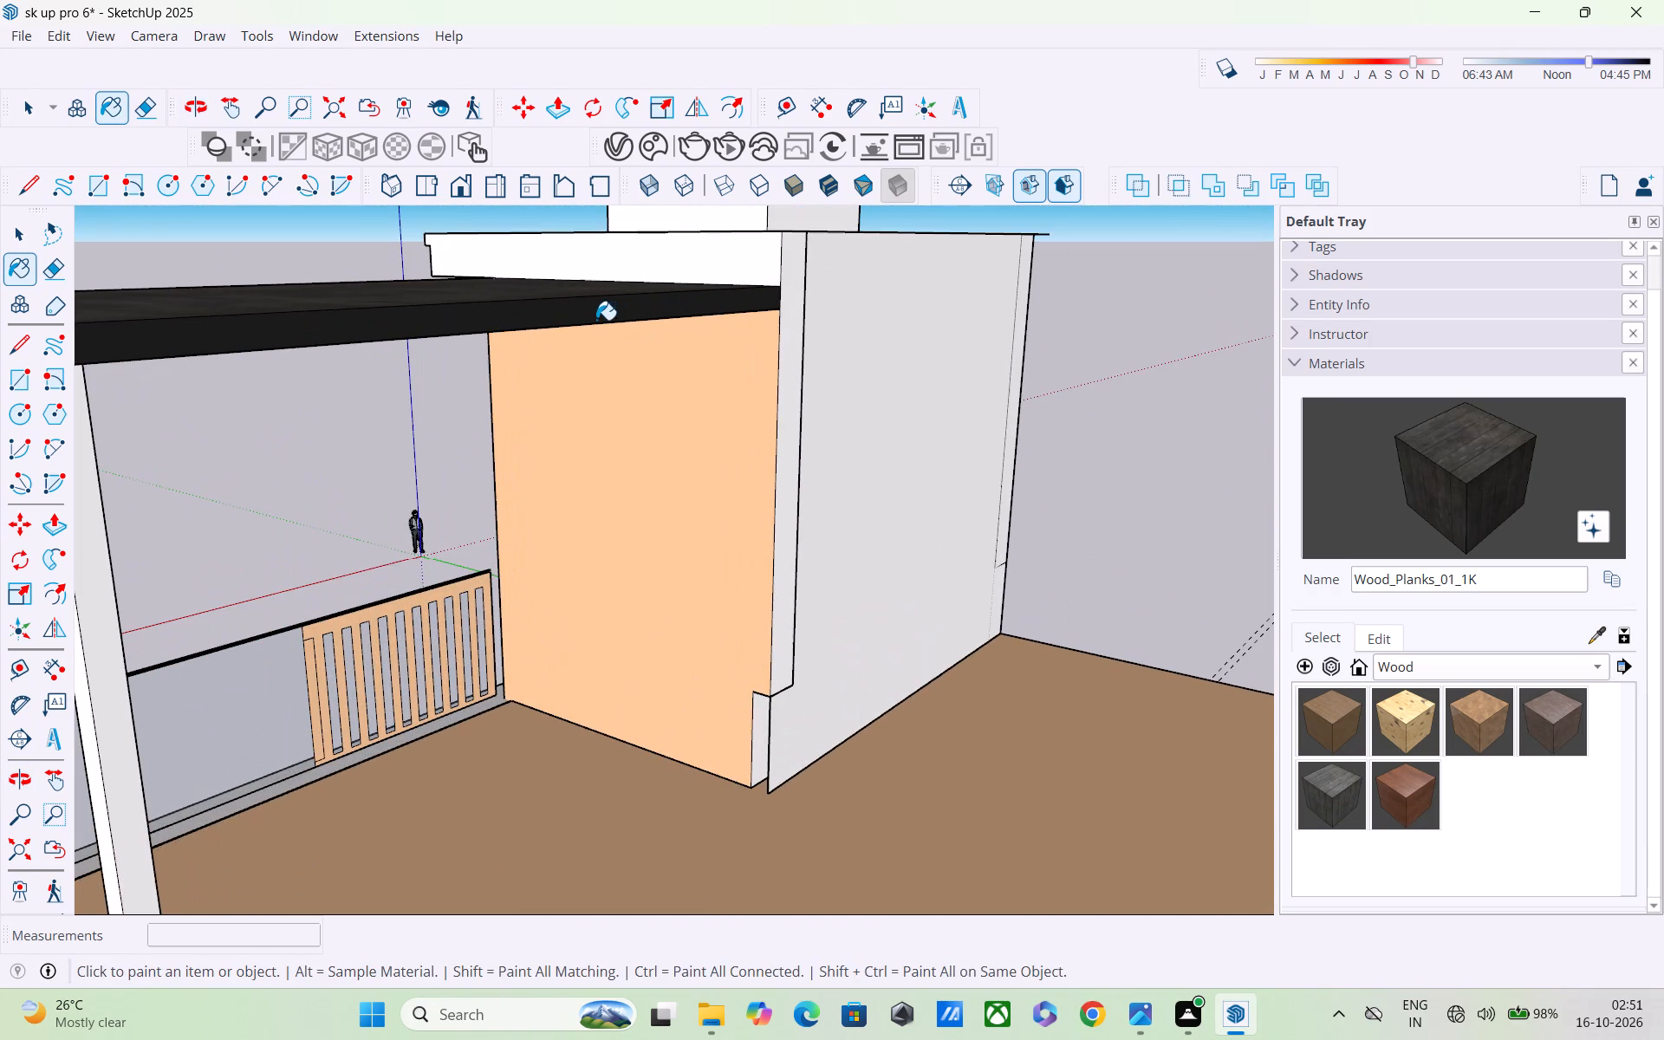
pyautogui.click(595, 319)
# Examine the wood-planked canopy and the whole front elevation from below and from a distance.
pyautogui.scroll(-4, 575, 325)
pyautogui.moveTo(428, 354); pyautogui.dragTo(1116, 561, button='middle')
pyautogui.scroll(-3, 1088, 527)
pyautogui.moveTo(1063, 563); pyautogui.dragTo(1157, 294, button='middle')
pyautogui.scroll(1, 1157, 292)
pyautogui.moveTo(936, 389); pyautogui.dragTo(1018, 255, button='middle')
pyautogui.scroll(-3, 1020, 304)
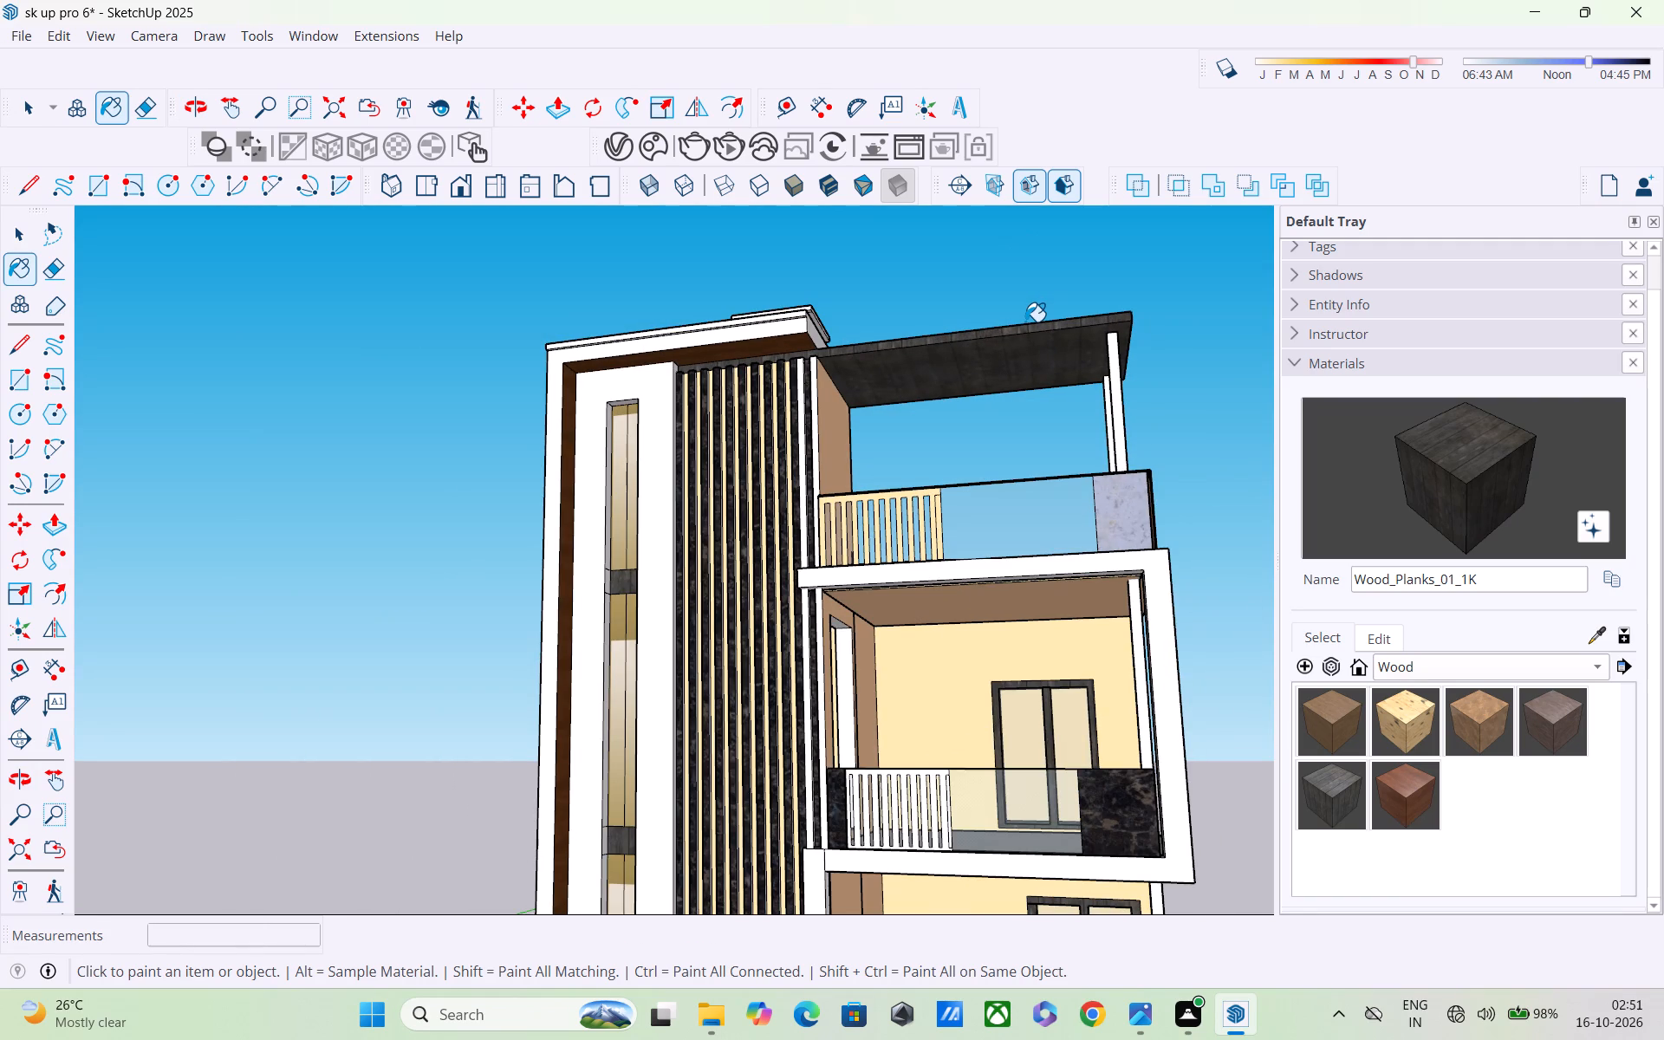
pyautogui.keyDown('shift'); pyautogui.moveTo(1034, 335); pyautogui.dragTo(1063, 249, button='middle'); pyautogui.keyUp('shift')
pyautogui.scroll(-5, 1067, 356)
pyautogui.moveTo(1025, 497); pyautogui.dragTo(1071, 625, button='middle')
pyautogui.scroll(-4, 1071, 625)
pyautogui.scroll(-2, 1099, 739)
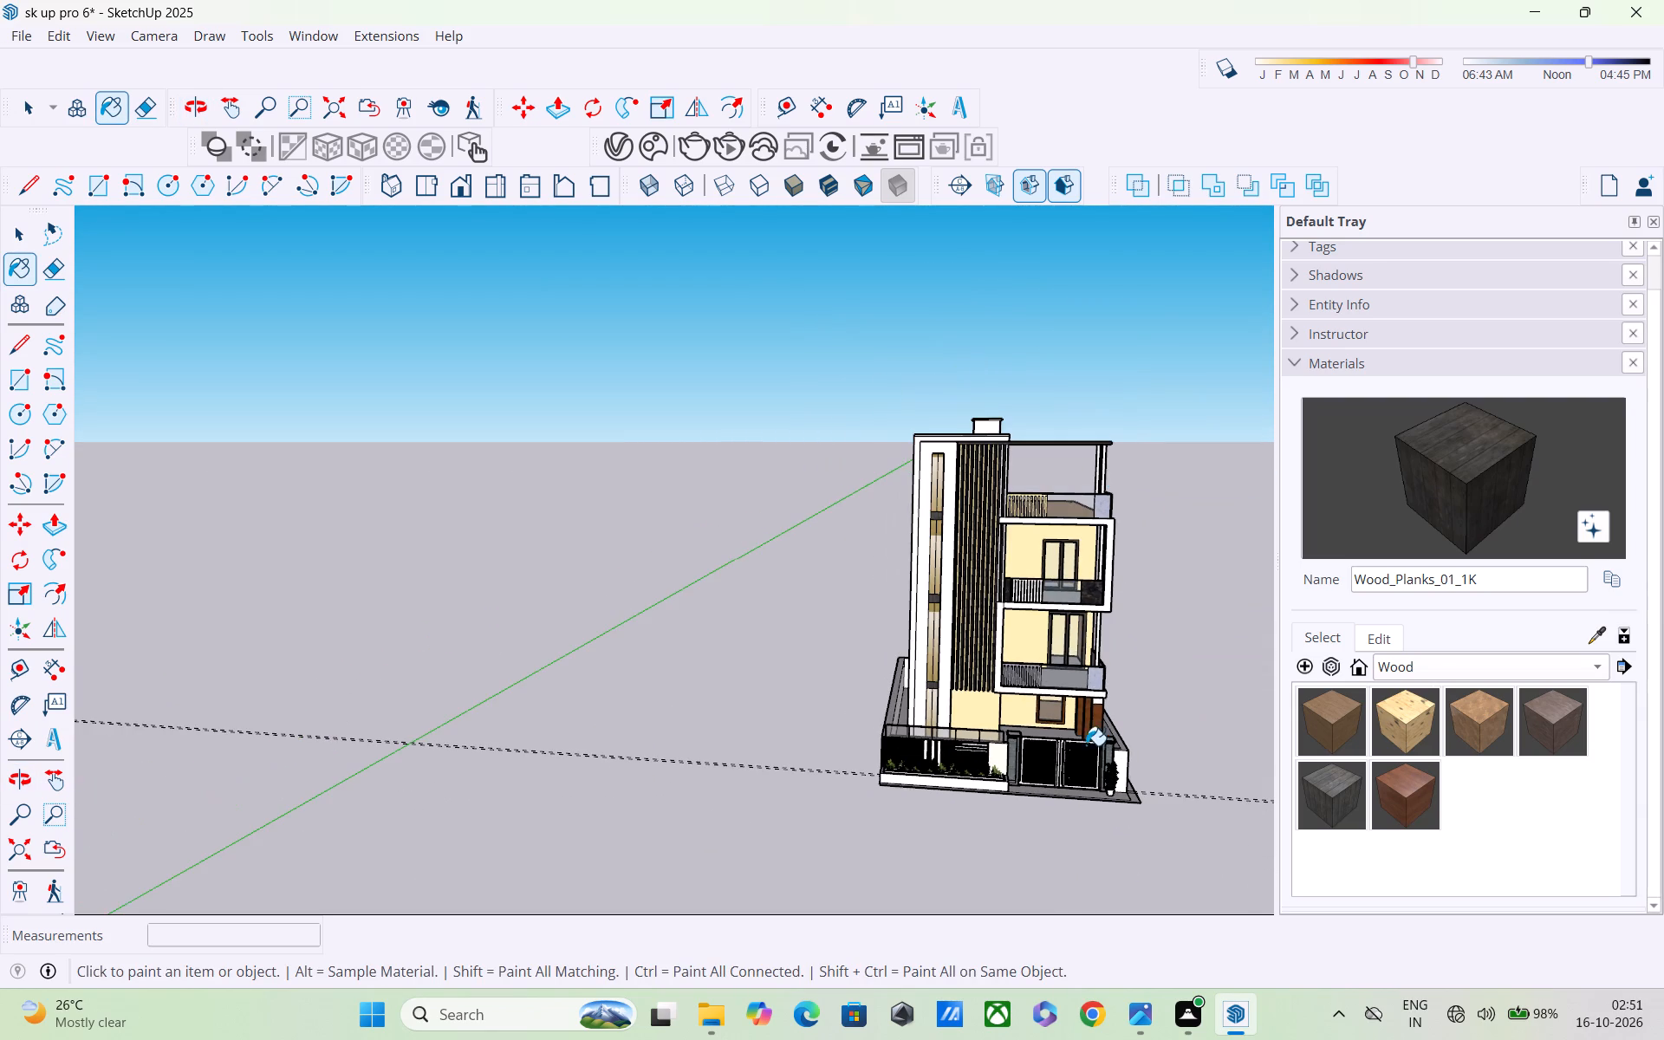
pyautogui.scroll(-2, 1043, 755)
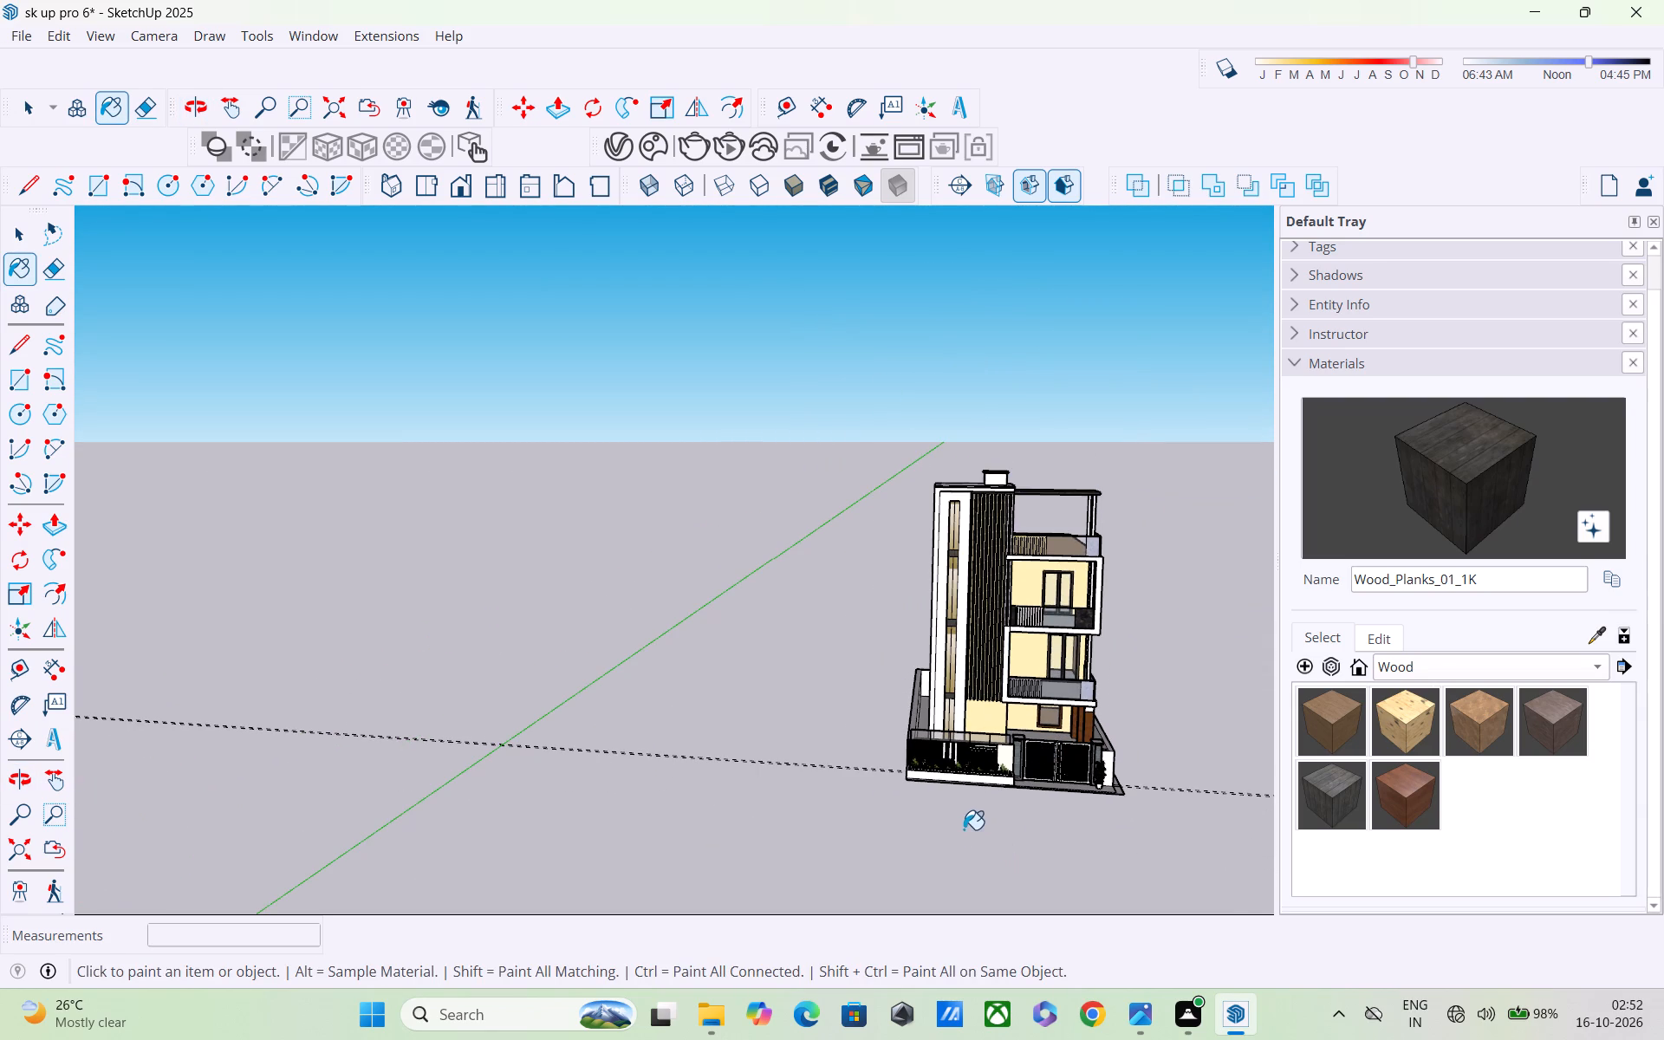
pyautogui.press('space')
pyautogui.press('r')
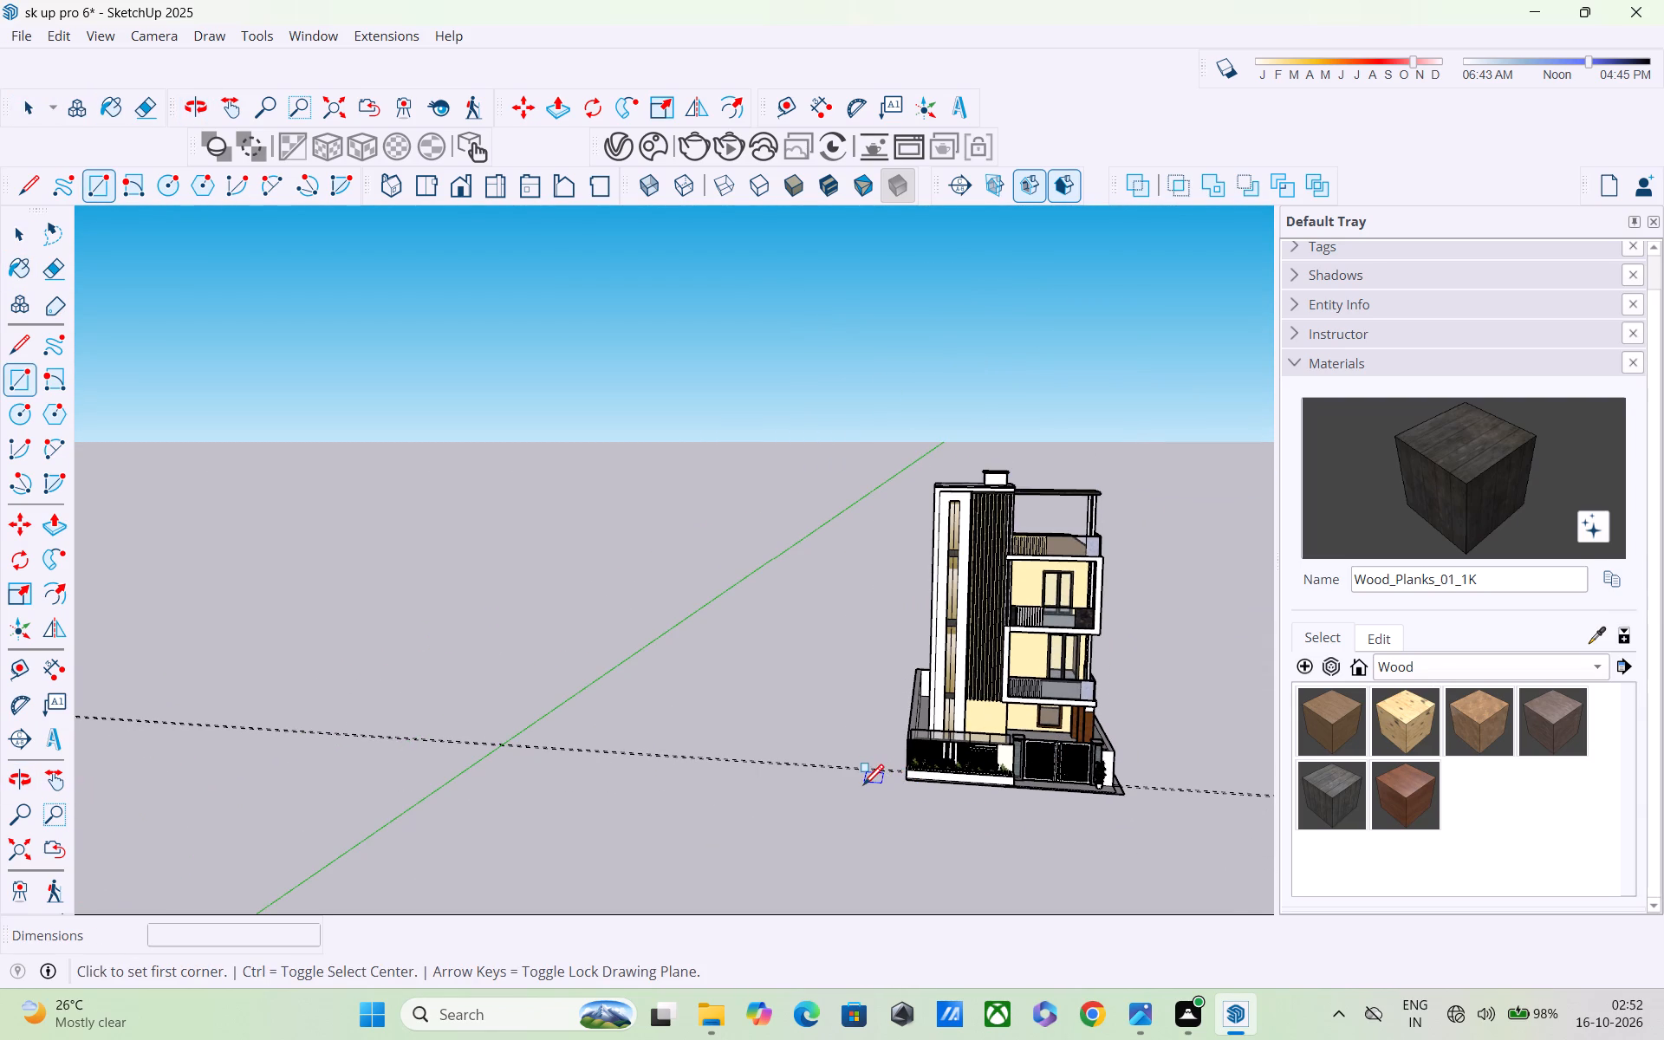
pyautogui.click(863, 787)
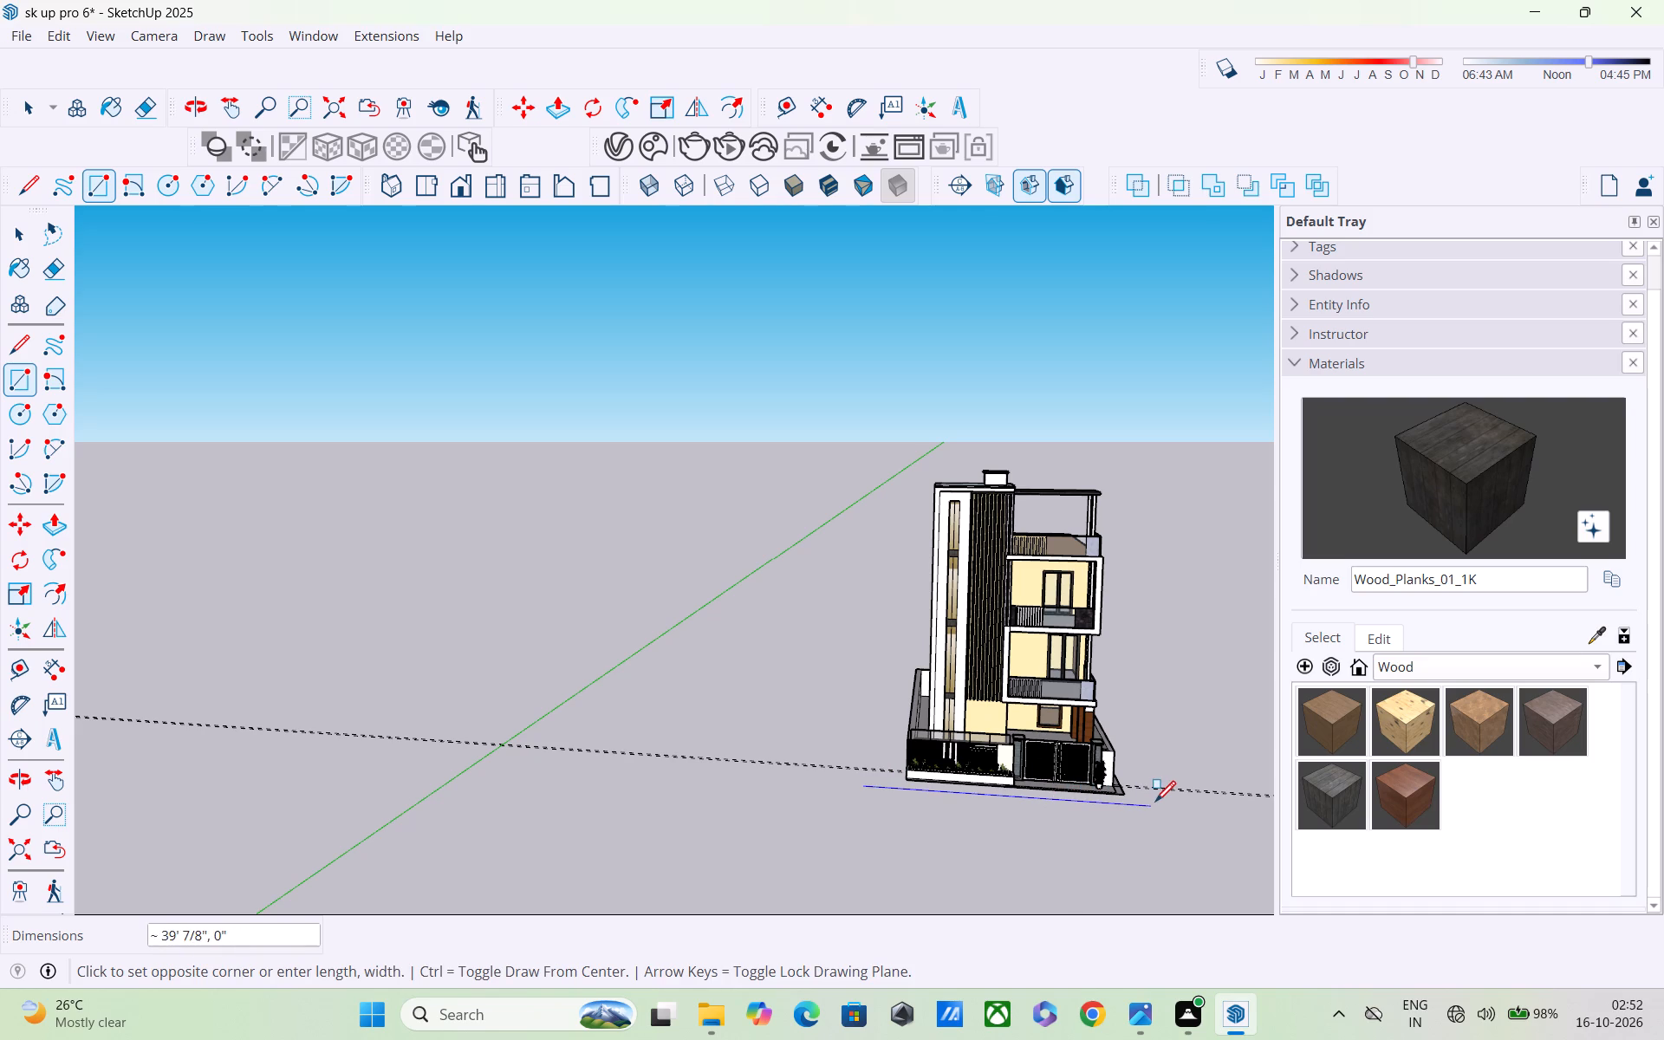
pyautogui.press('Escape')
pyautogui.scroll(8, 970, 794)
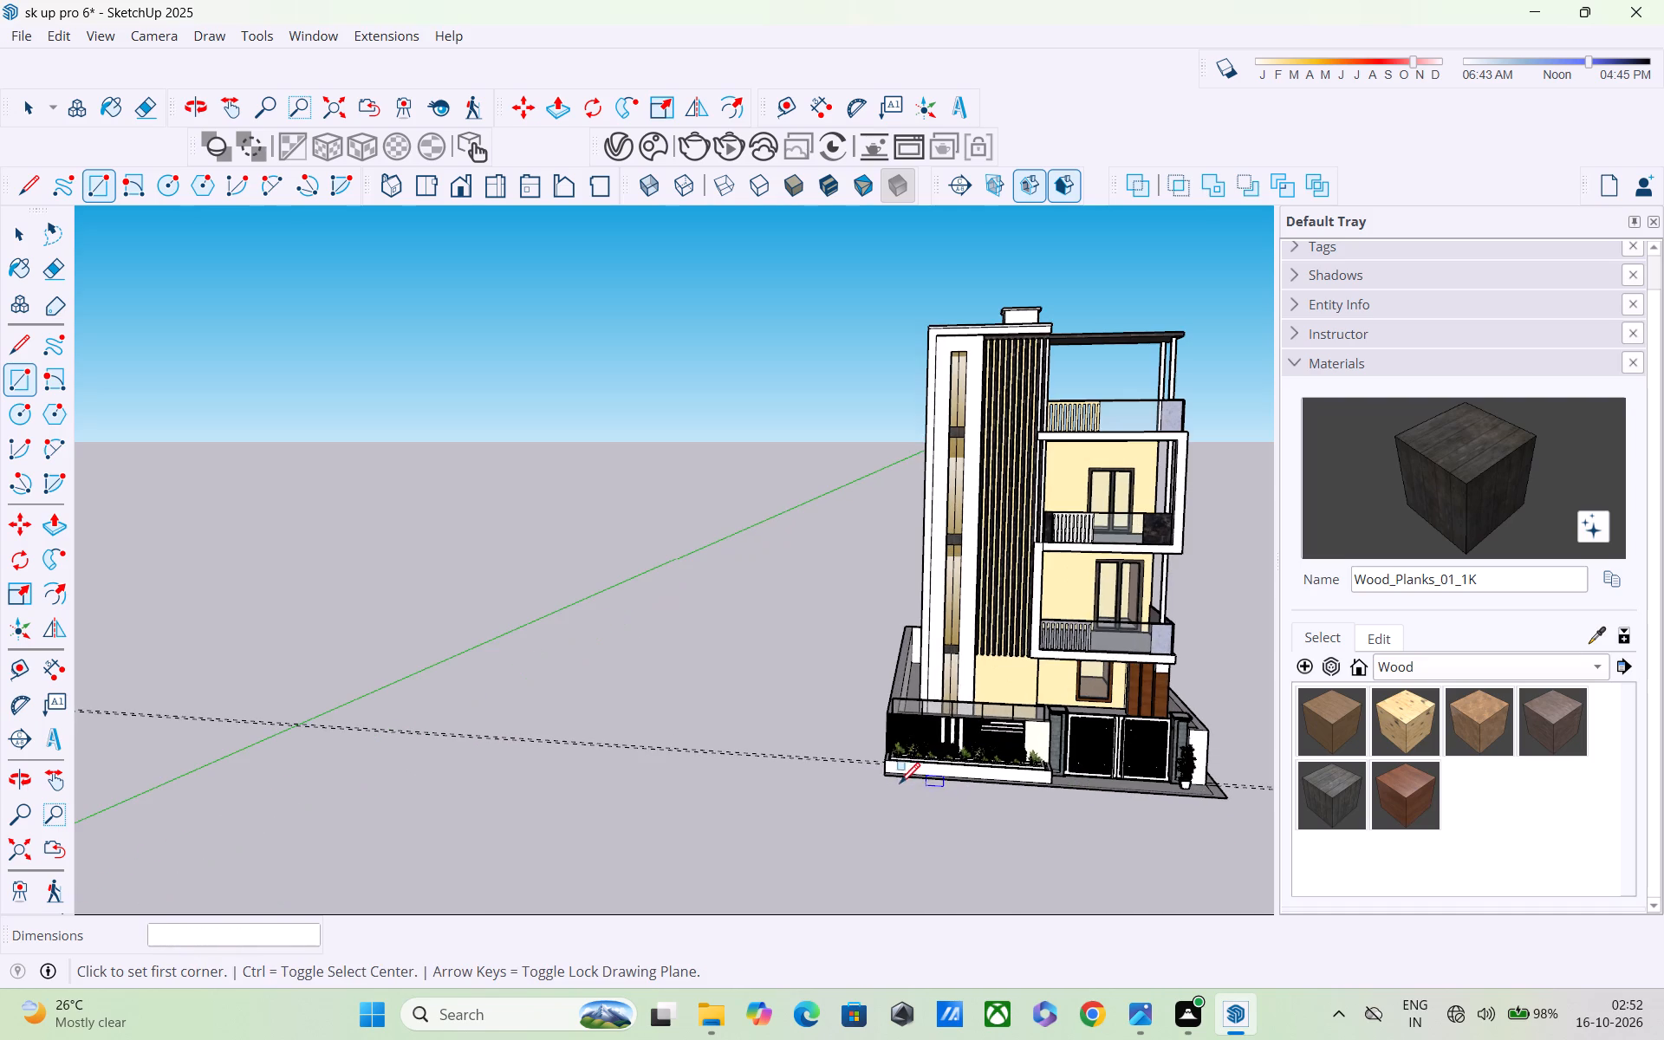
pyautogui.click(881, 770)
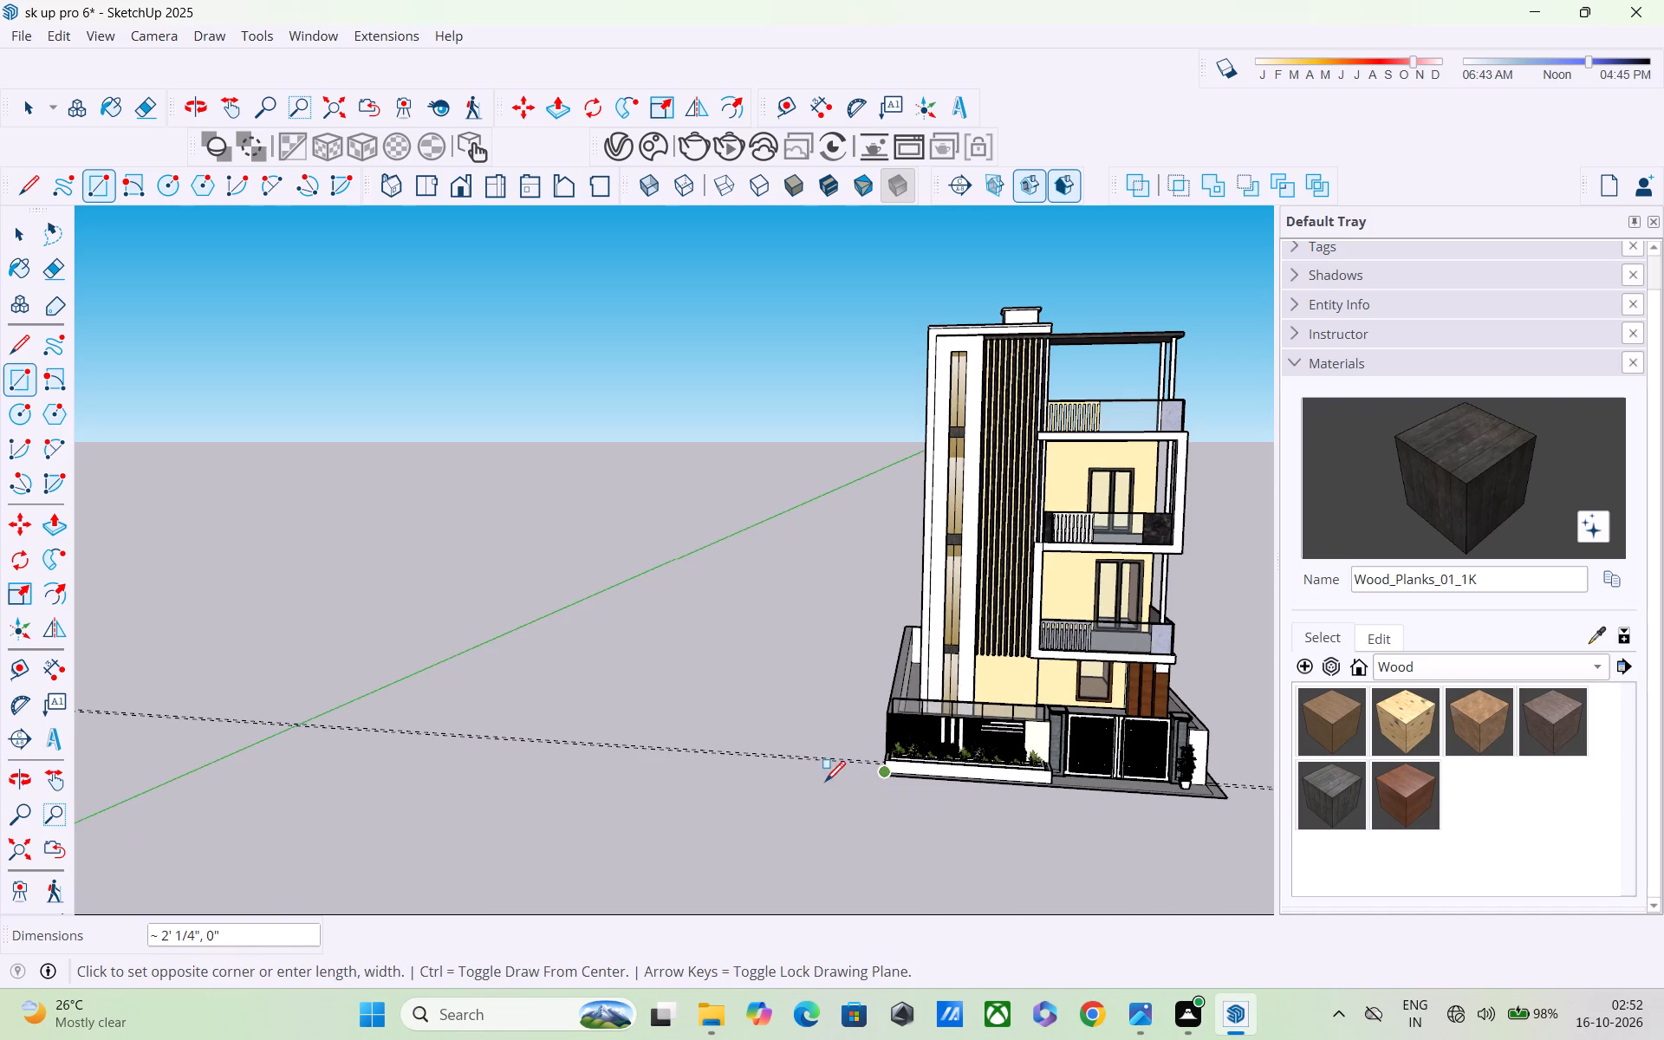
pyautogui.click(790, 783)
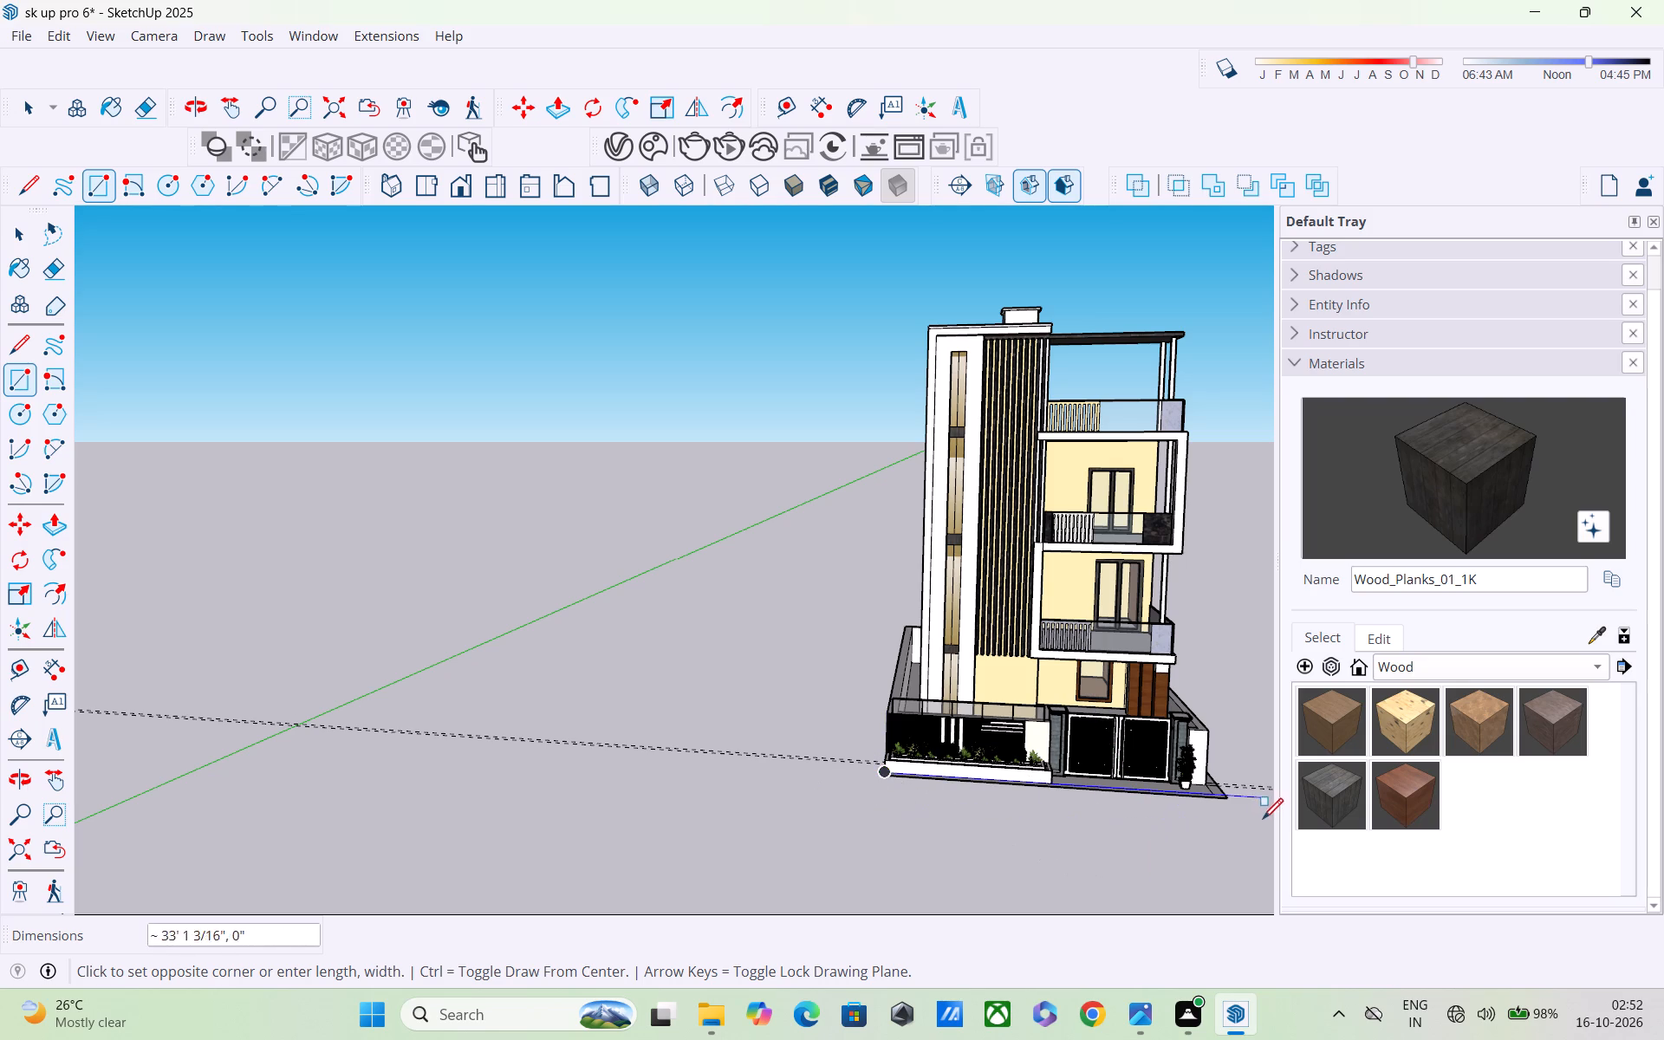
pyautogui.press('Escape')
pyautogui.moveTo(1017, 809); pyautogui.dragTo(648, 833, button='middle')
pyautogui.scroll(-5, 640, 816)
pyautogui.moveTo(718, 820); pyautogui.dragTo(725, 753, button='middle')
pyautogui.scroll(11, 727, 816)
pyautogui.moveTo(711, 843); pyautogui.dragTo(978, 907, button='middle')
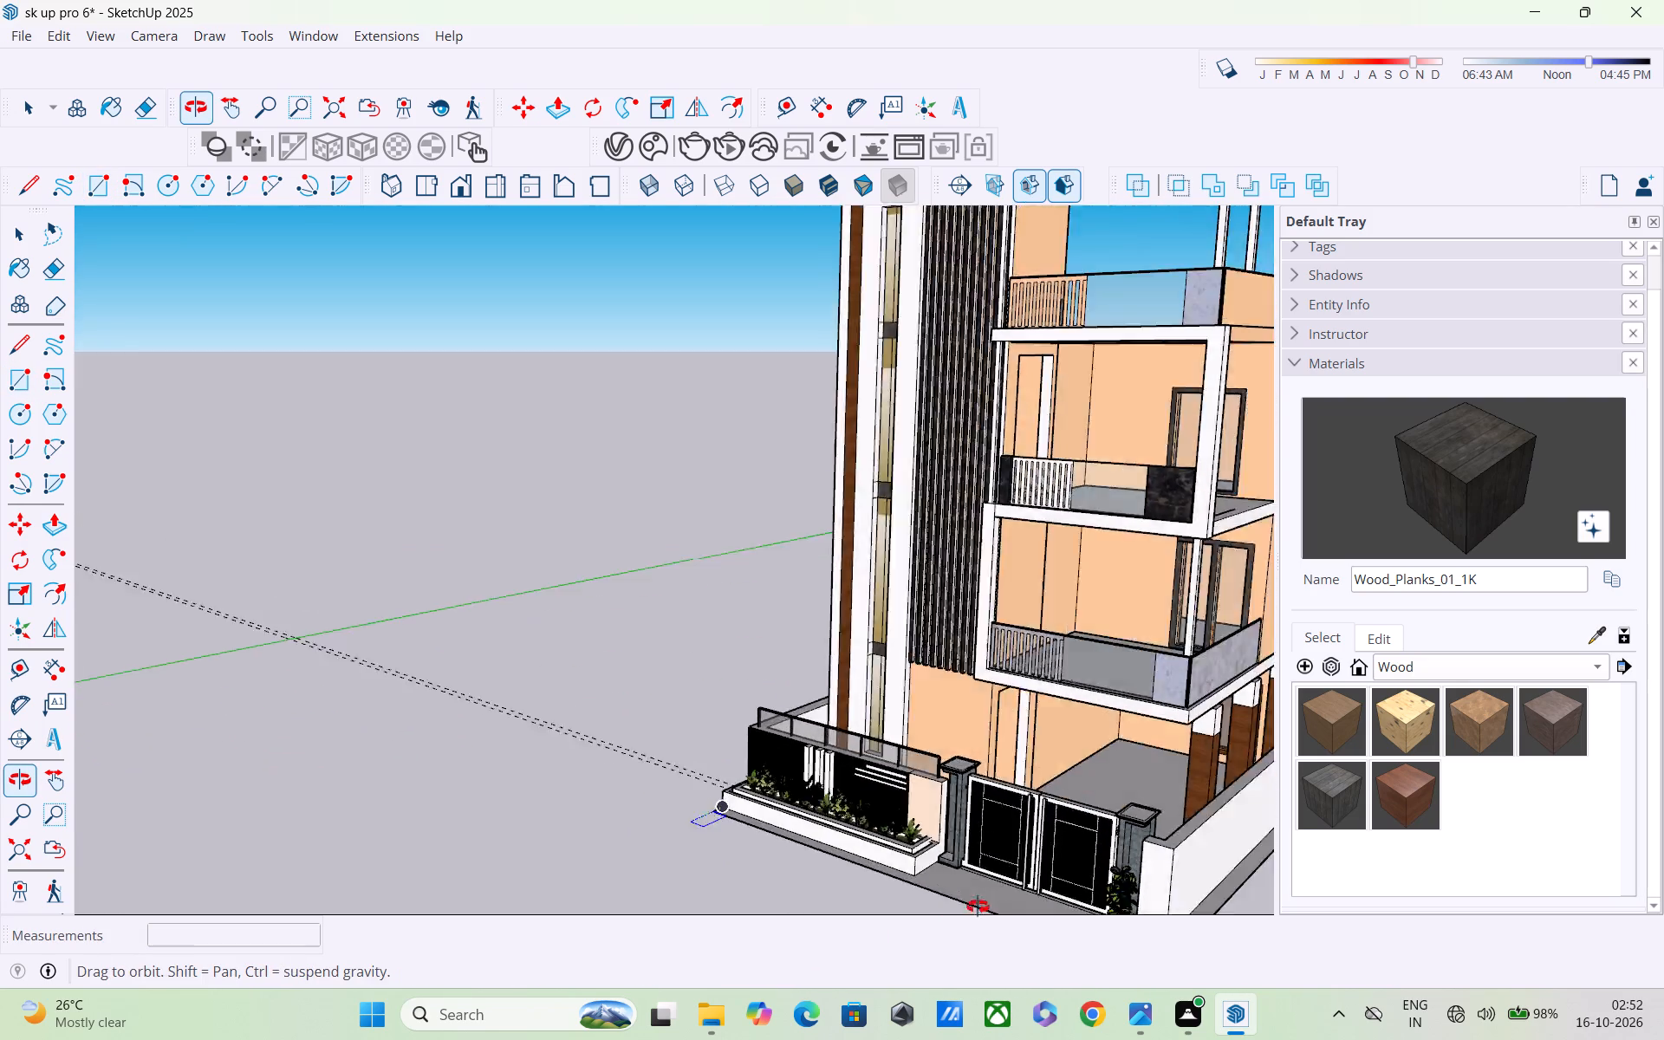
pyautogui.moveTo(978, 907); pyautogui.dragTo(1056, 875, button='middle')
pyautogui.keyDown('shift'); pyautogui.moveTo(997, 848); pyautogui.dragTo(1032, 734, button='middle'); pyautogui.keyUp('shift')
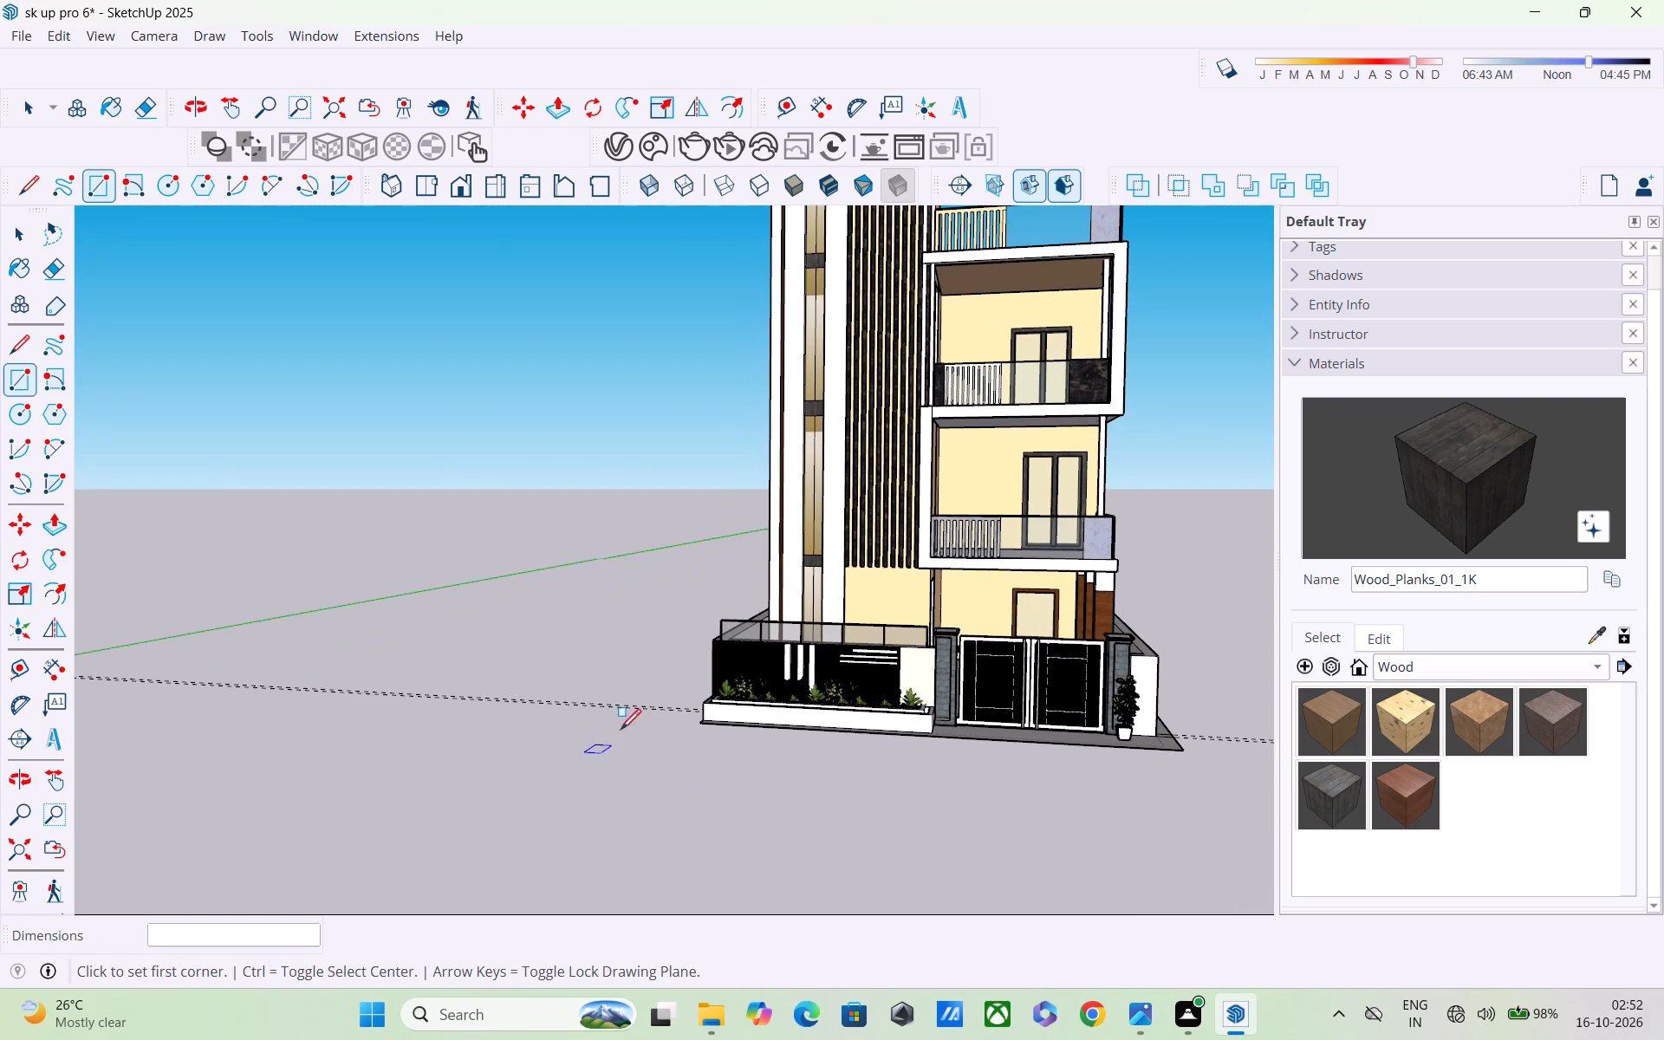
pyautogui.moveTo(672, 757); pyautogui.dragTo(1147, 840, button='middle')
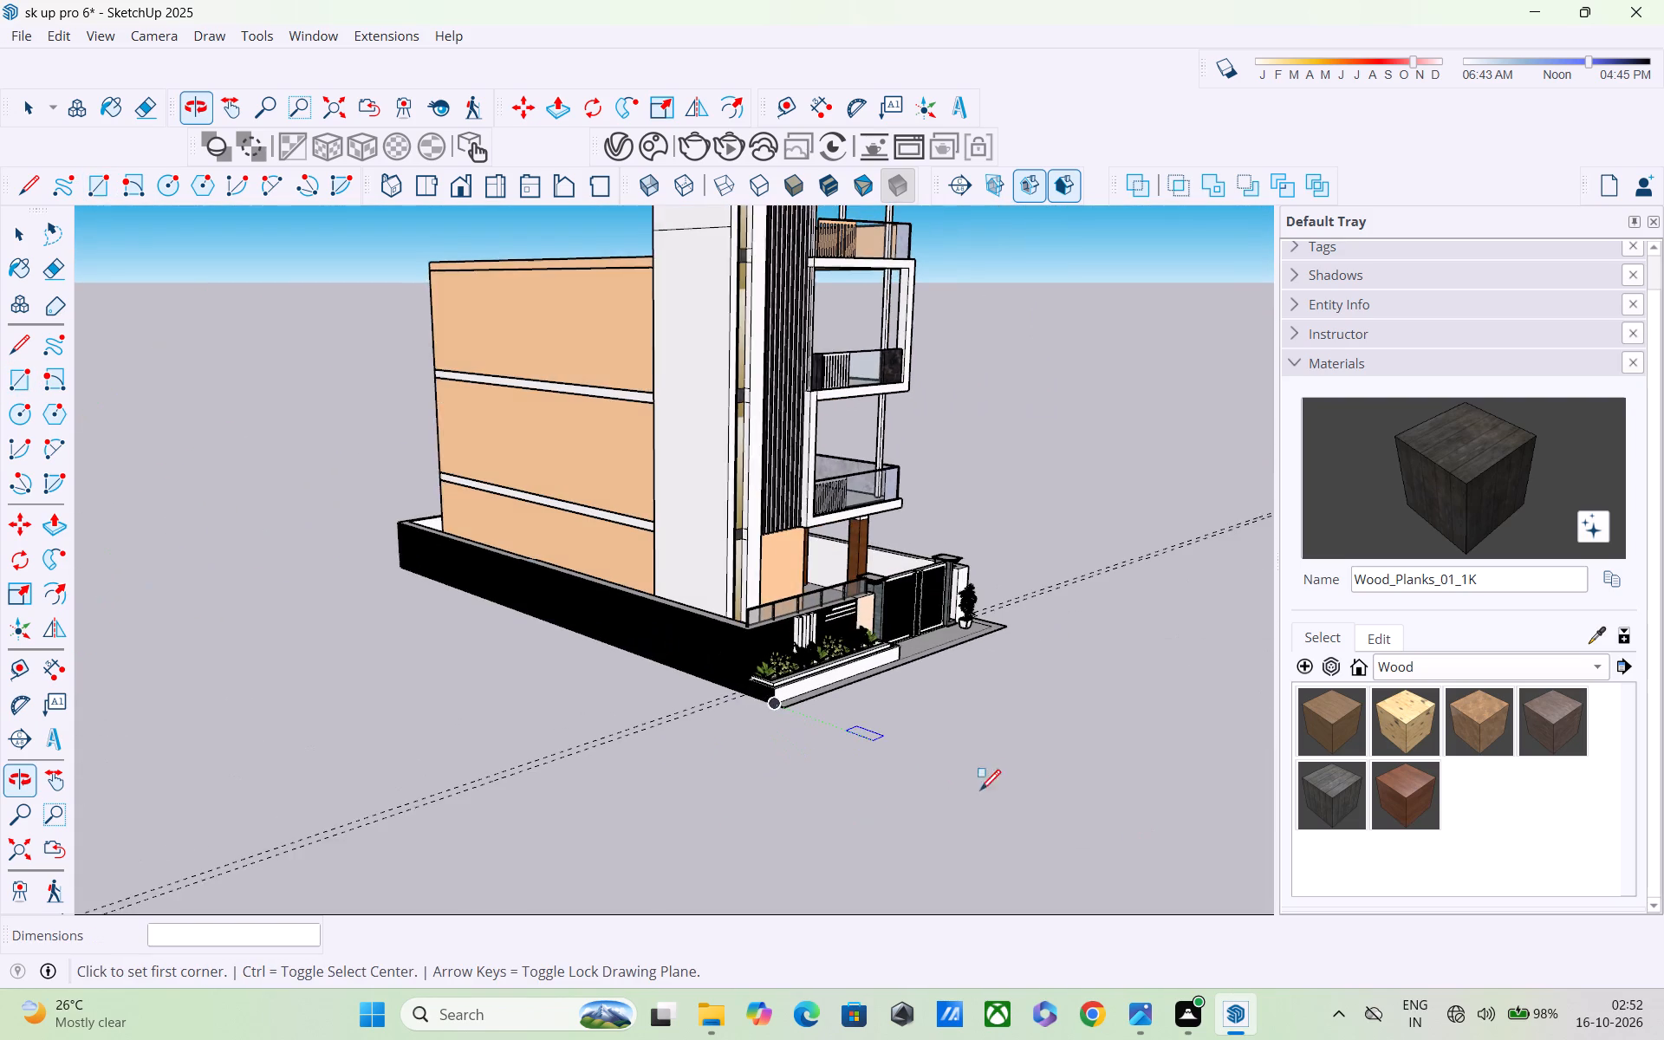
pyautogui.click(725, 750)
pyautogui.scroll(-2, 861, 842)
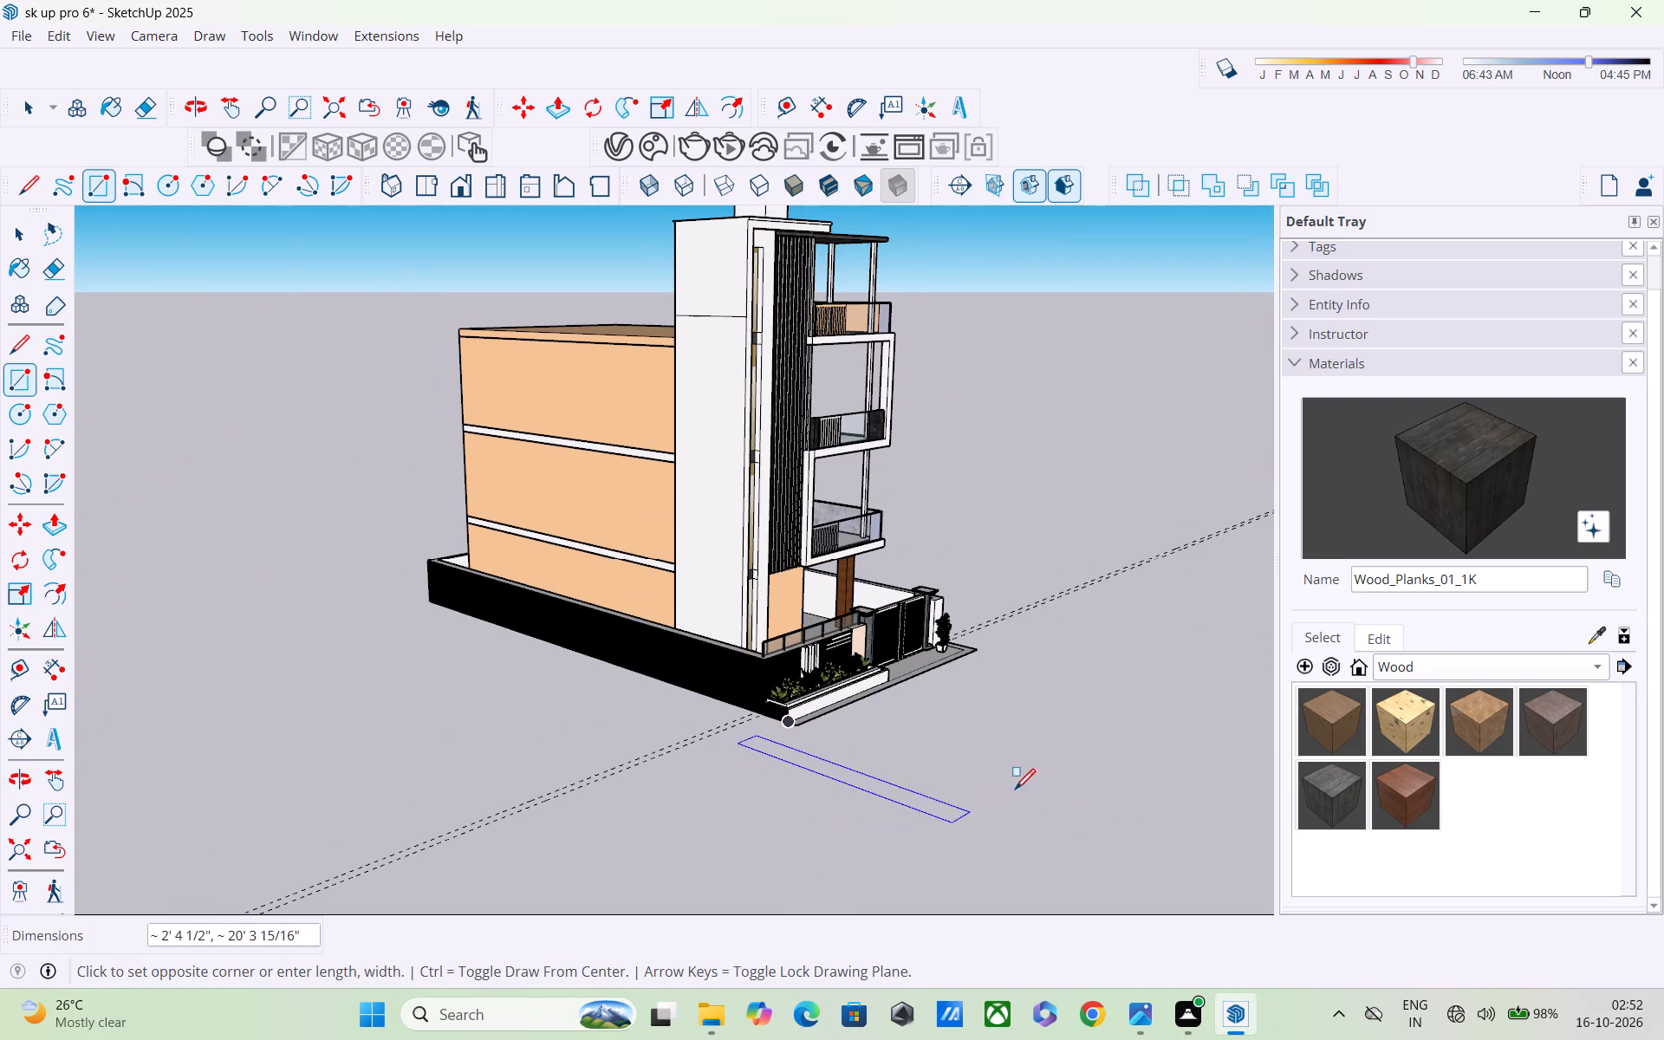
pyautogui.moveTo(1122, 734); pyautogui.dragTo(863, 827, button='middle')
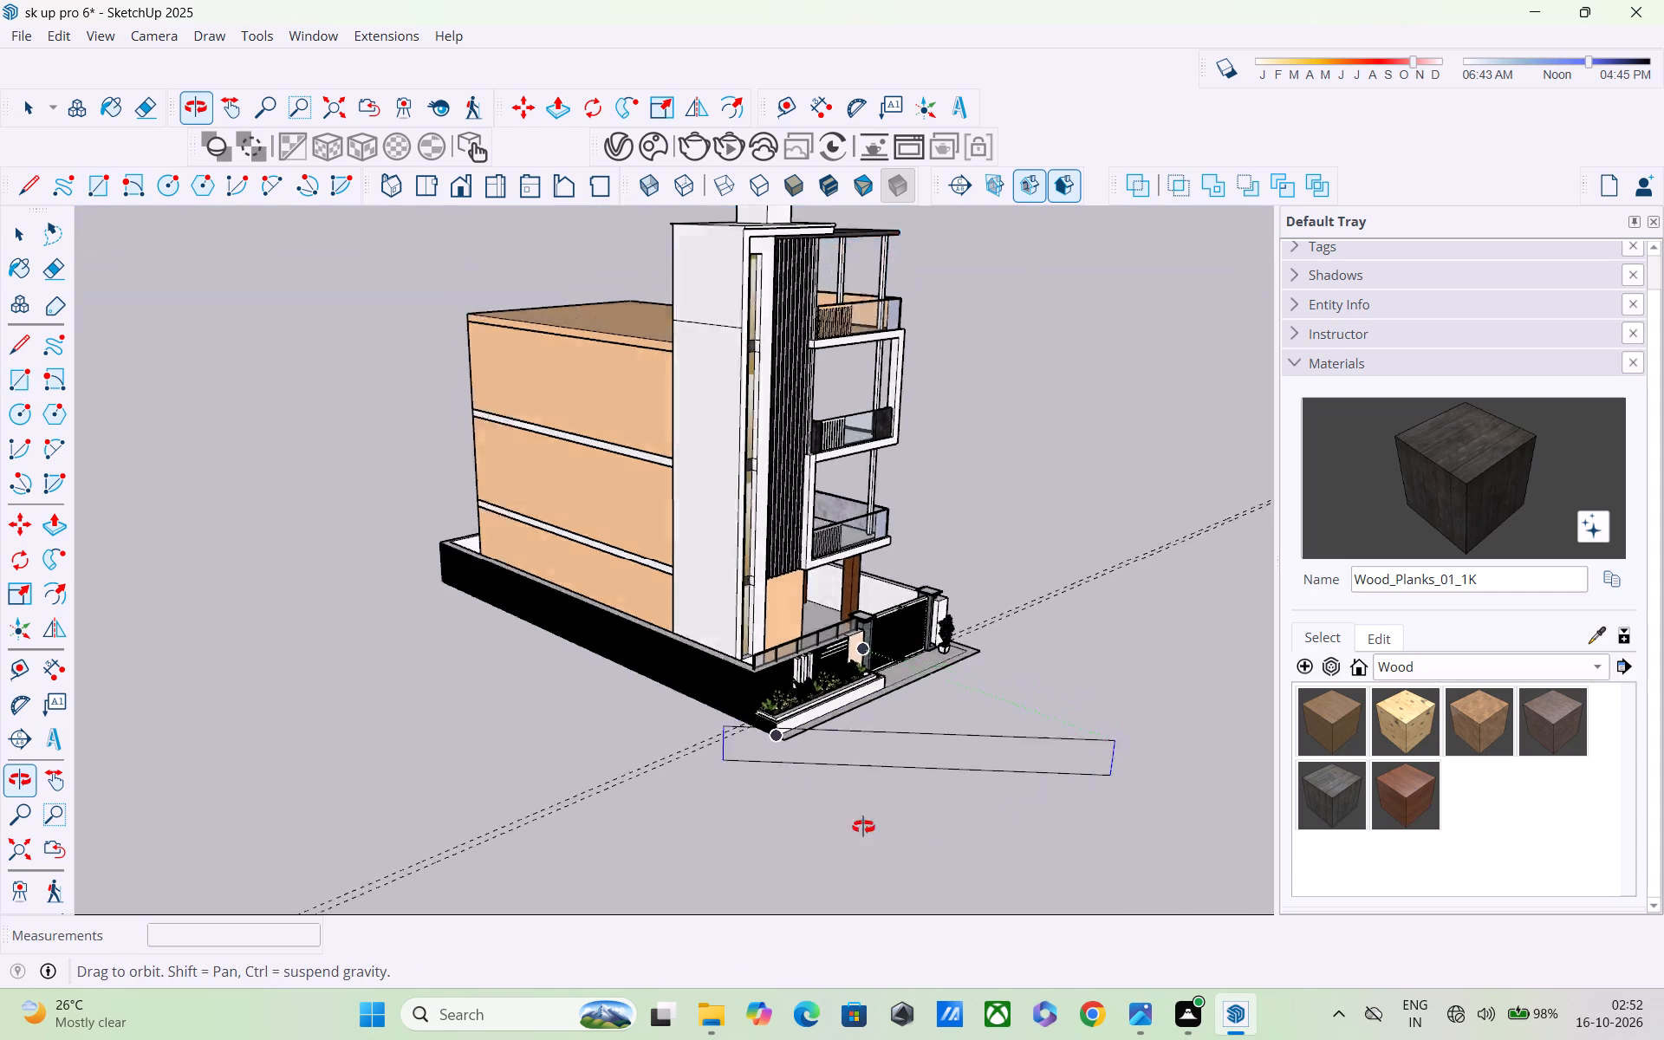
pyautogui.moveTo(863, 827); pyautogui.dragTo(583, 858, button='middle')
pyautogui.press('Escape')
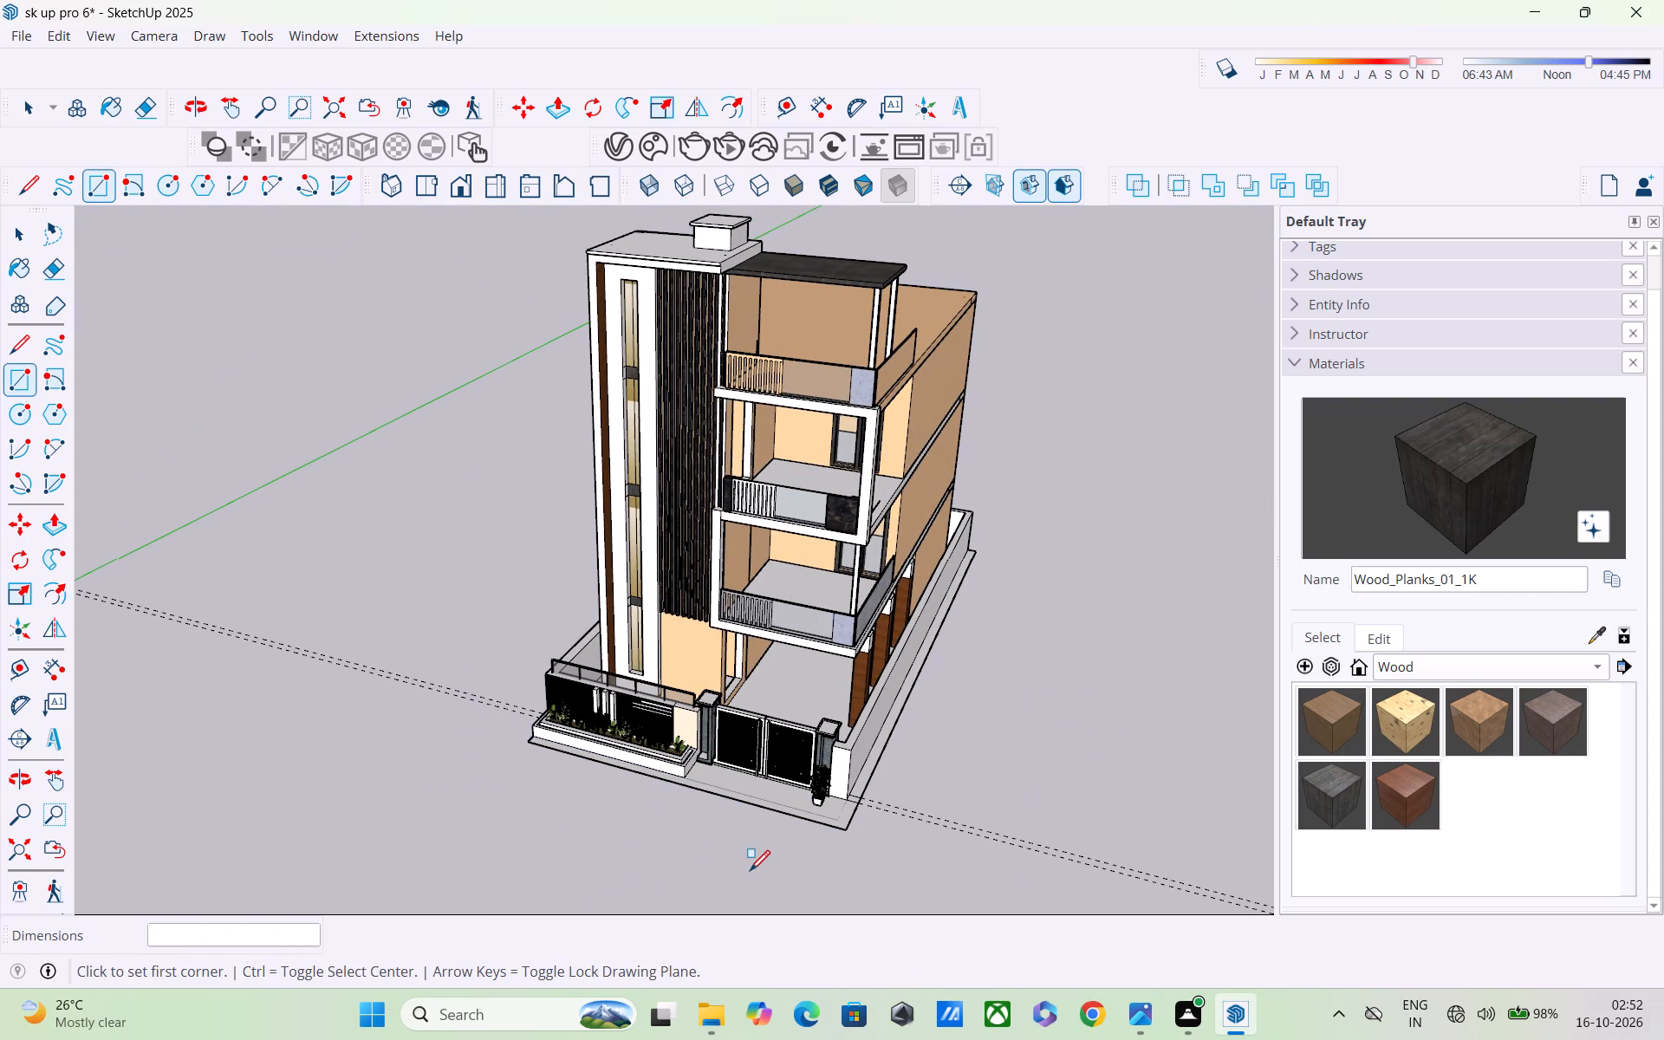
# Draw a long road rectangle on the ground in front of the house, parallel to the front compound wall and gate.
pyautogui.click(473, 749)
pyautogui.scroll(-3, 640, 818)
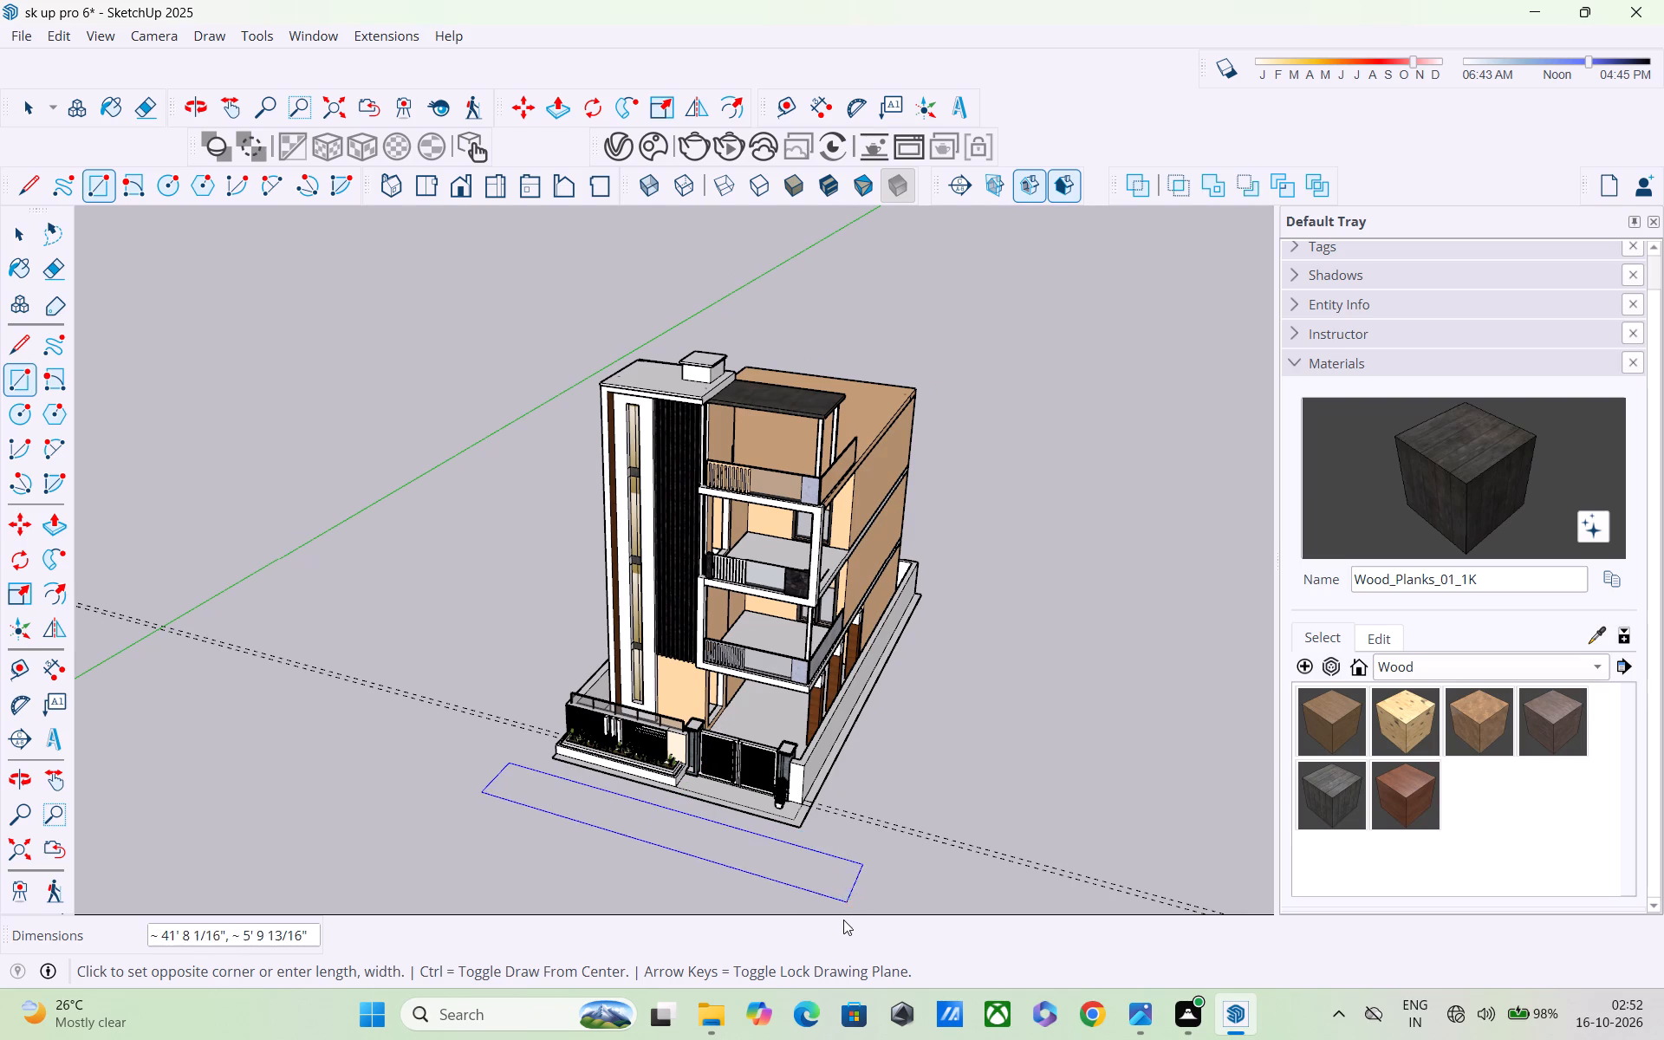
pyautogui.keyDown('shift'); pyautogui.moveTo(810, 888); pyautogui.dragTo(846, 808, button='middle'); pyautogui.keyUp('shift')
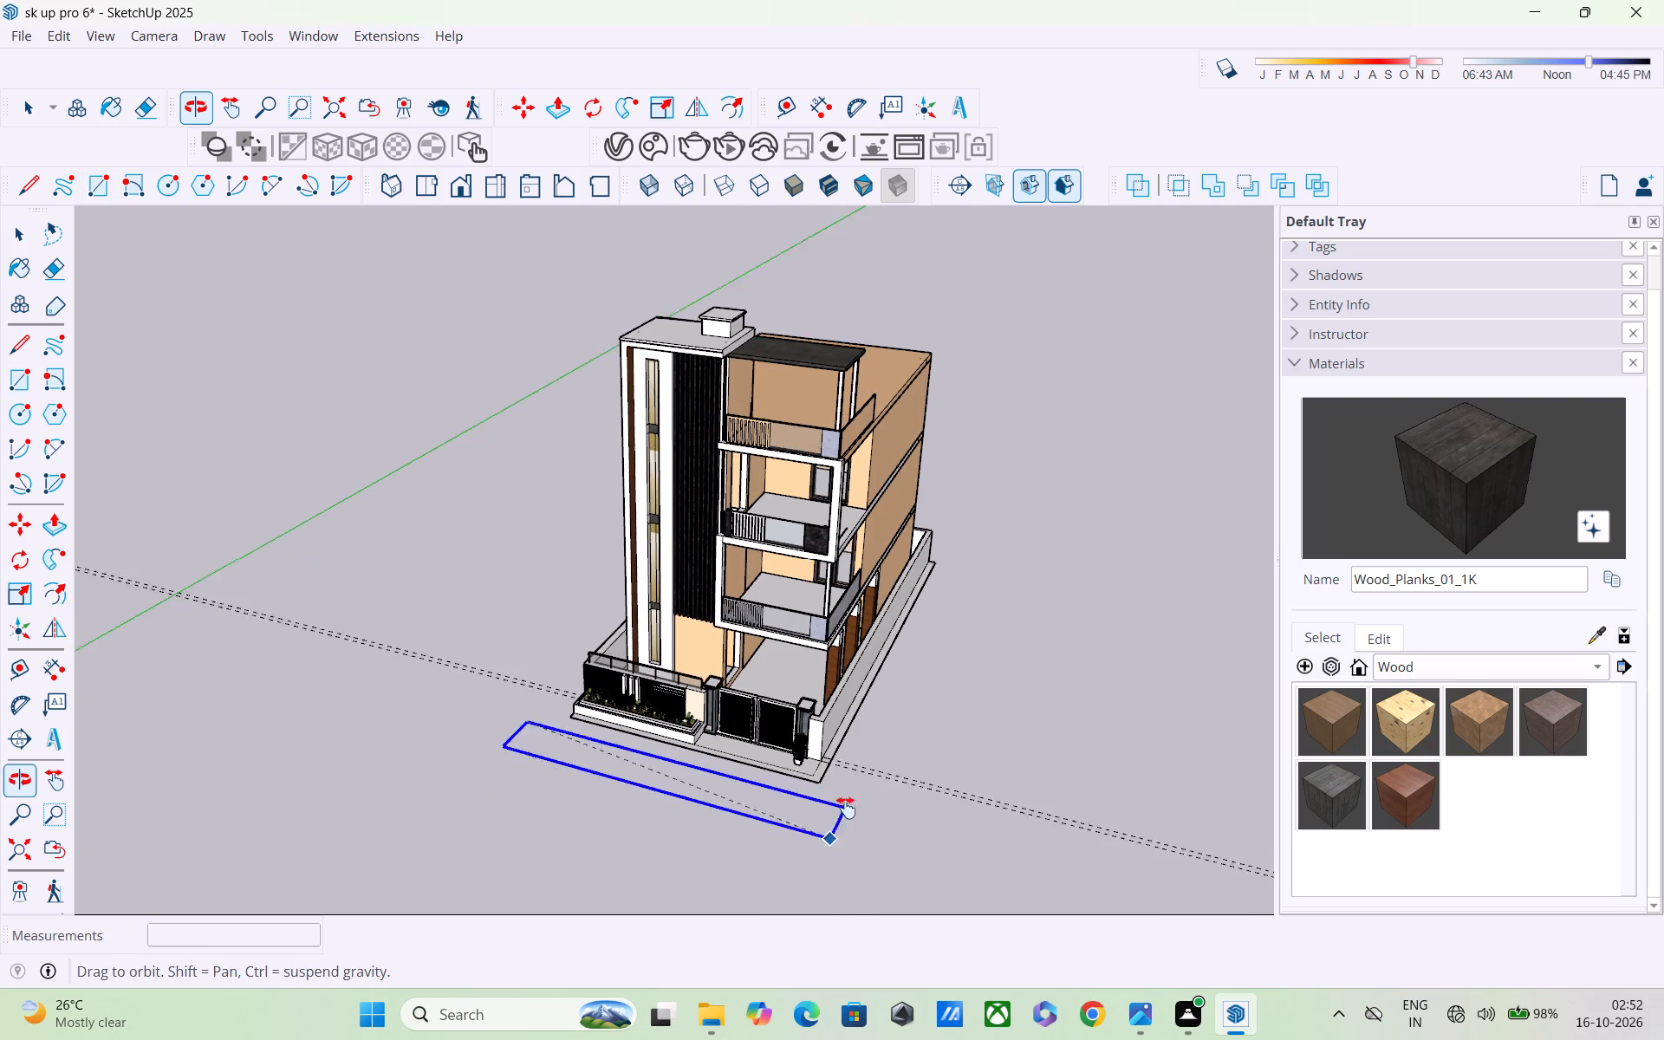
pyautogui.keyDown('shift'); pyautogui.moveTo(846, 808); pyautogui.dragTo(874, 761, button='middle'); pyautogui.keyUp('shift')
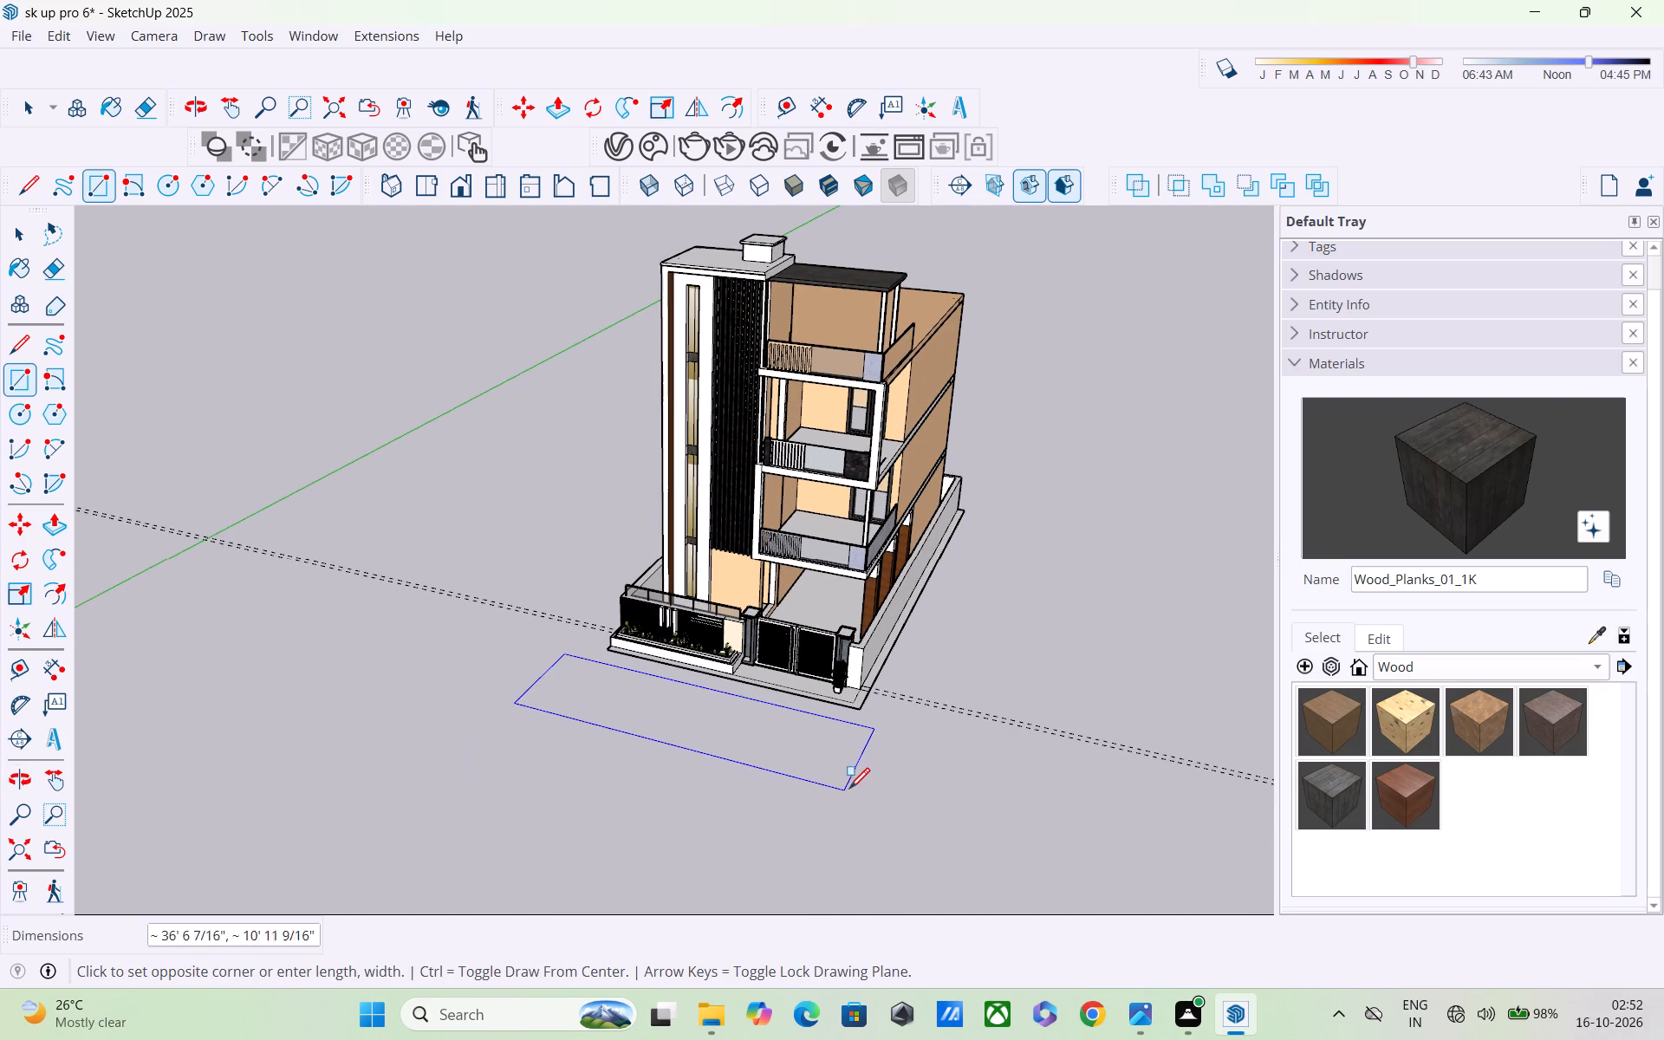
pyautogui.click(898, 803)
pyautogui.moveTo(896, 808); pyautogui.dragTo(949, 808, button='middle')
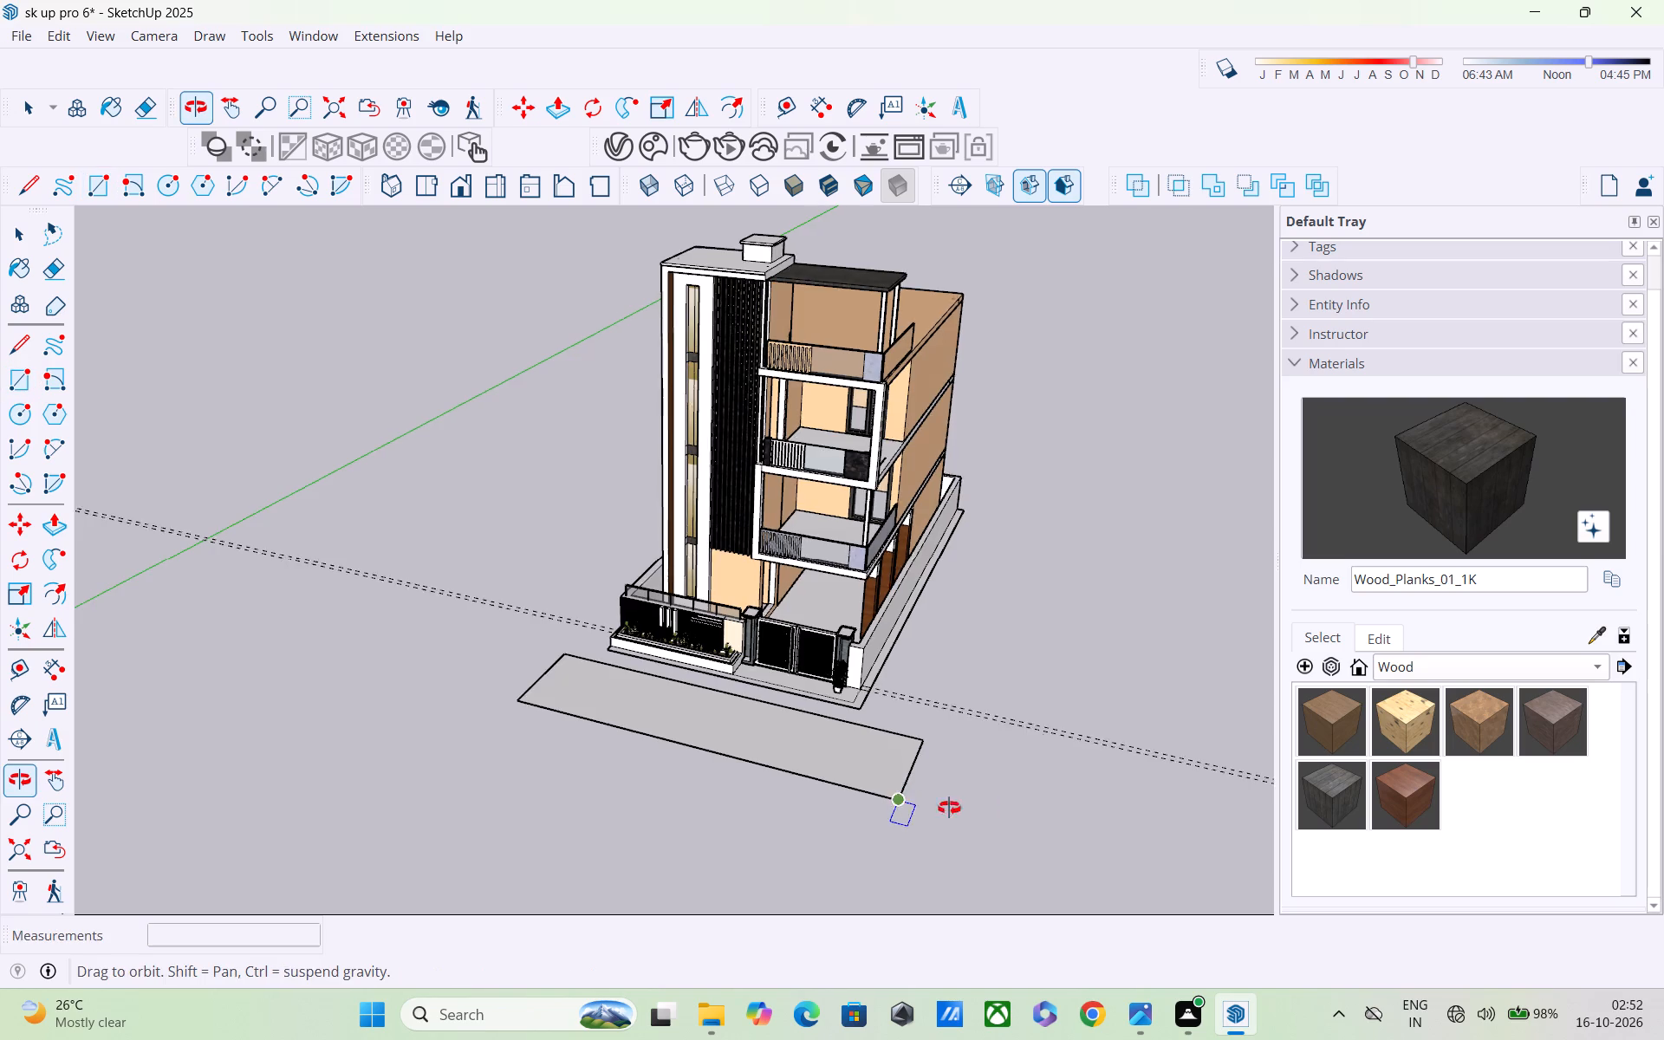
pyautogui.moveTo(949, 808); pyautogui.dragTo(1070, 808, button='middle')
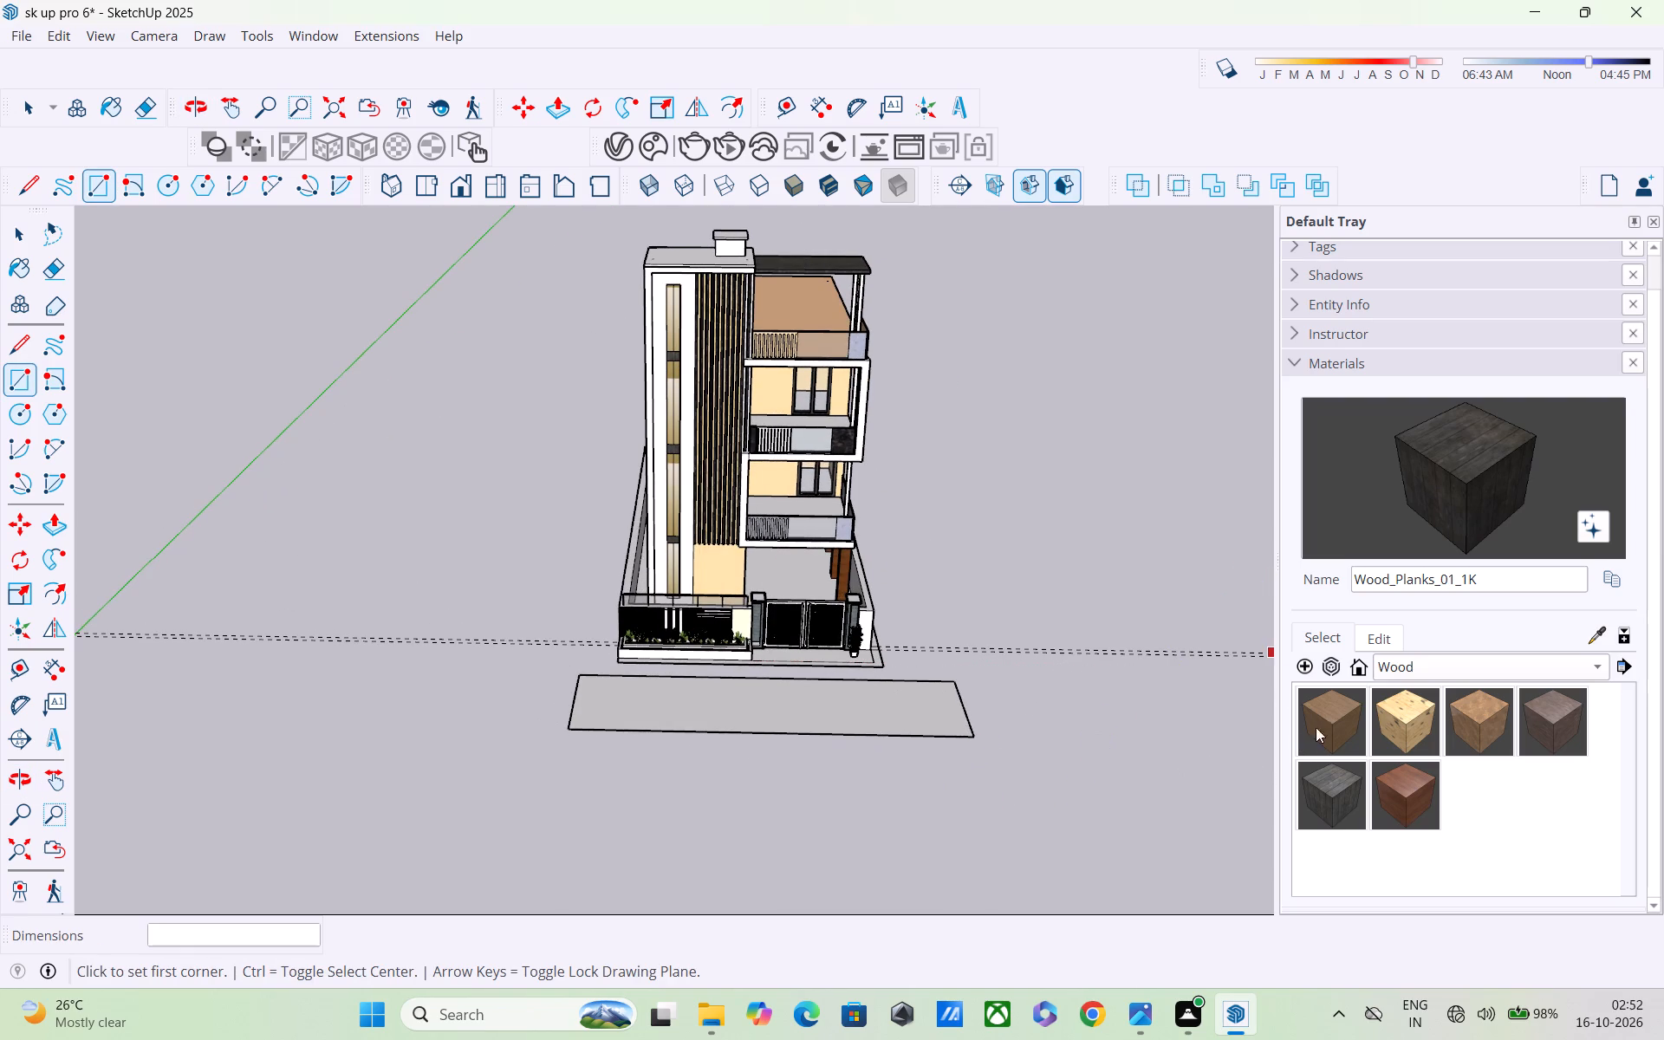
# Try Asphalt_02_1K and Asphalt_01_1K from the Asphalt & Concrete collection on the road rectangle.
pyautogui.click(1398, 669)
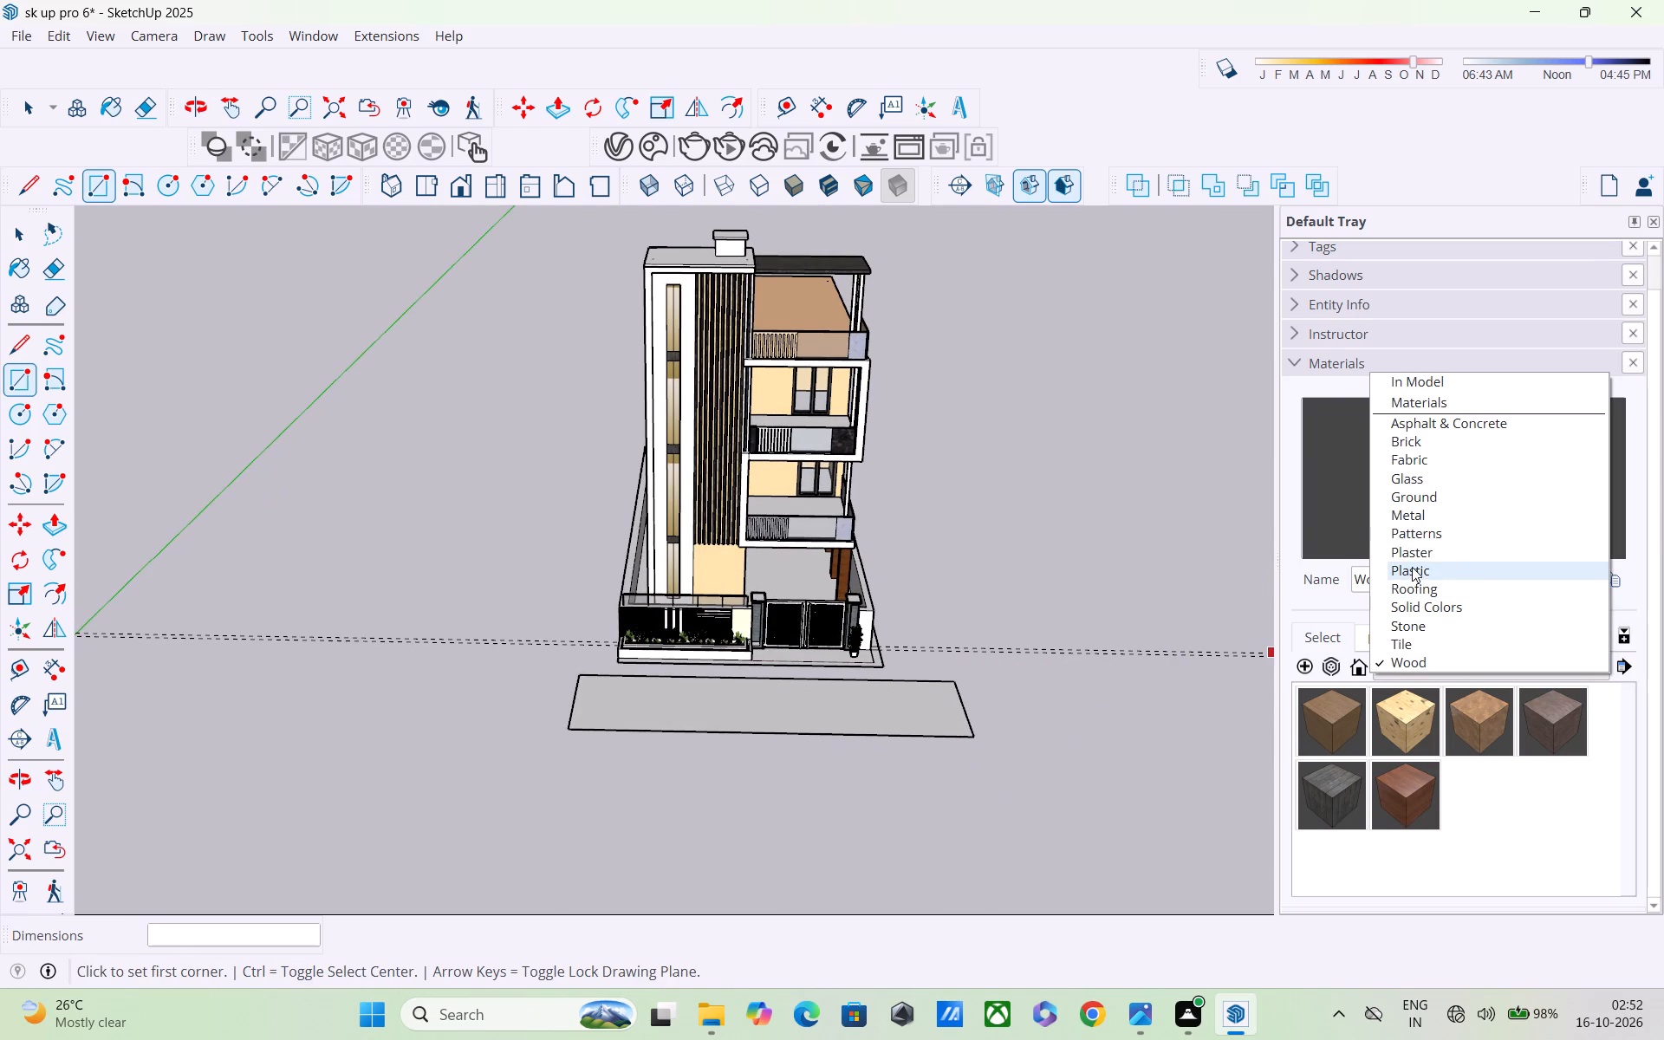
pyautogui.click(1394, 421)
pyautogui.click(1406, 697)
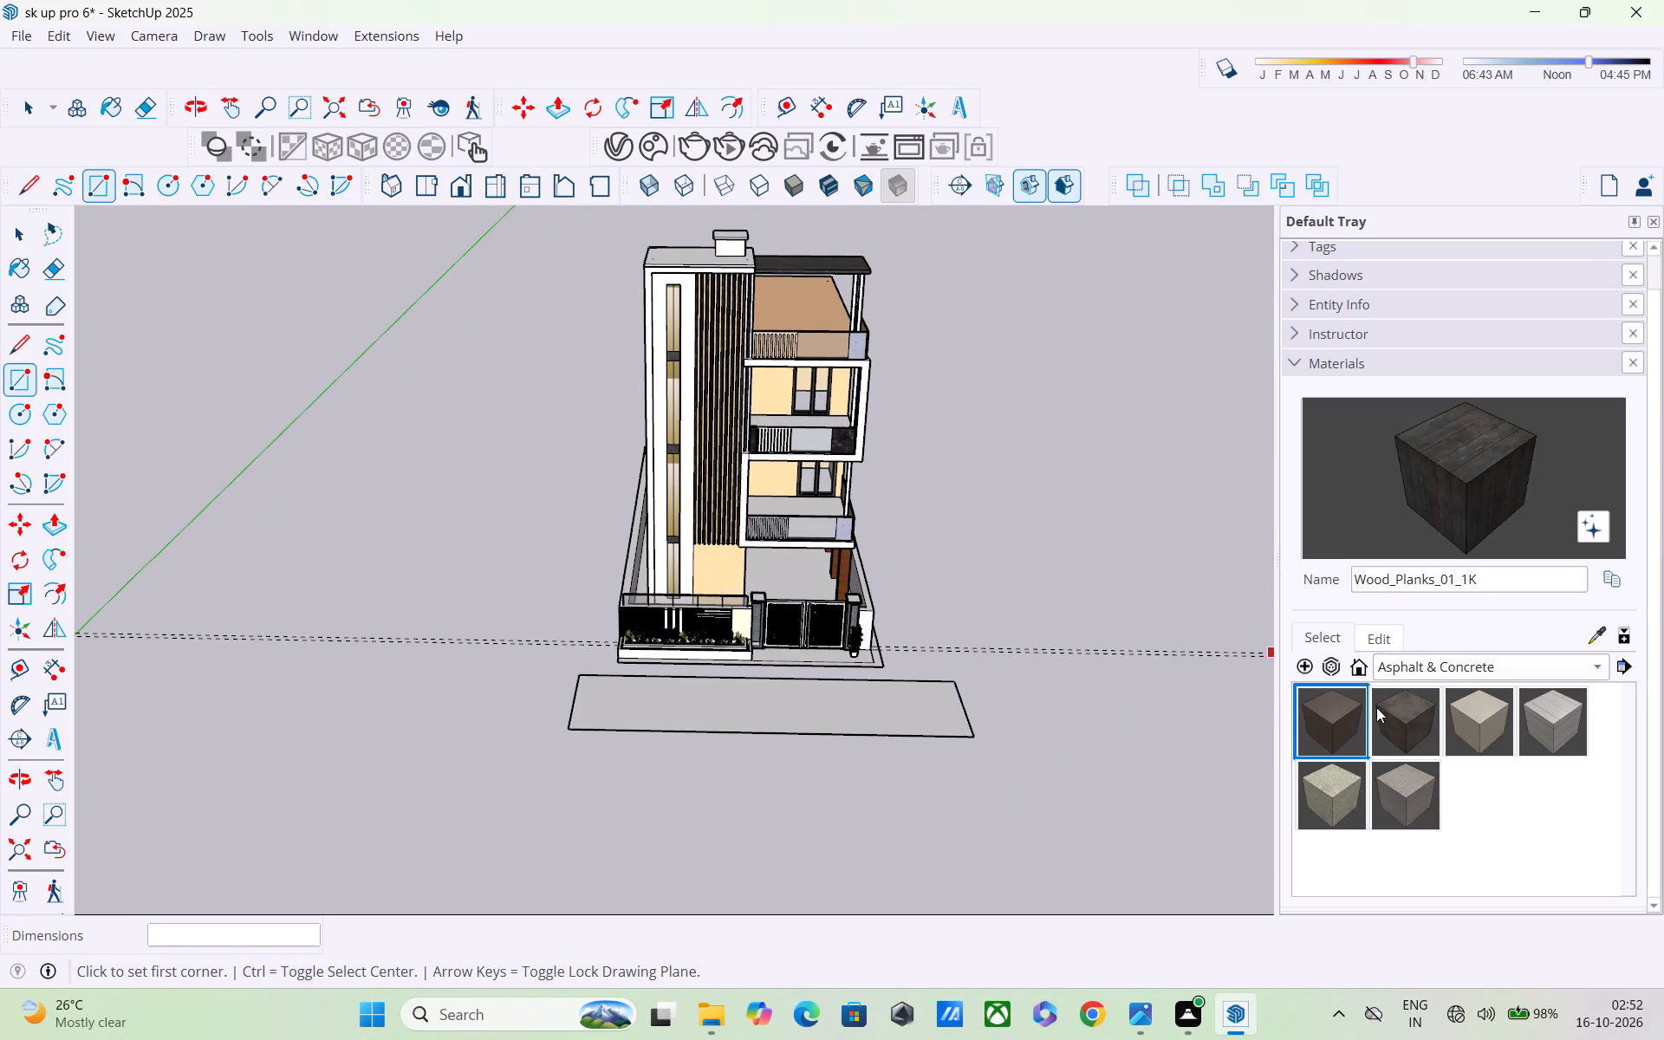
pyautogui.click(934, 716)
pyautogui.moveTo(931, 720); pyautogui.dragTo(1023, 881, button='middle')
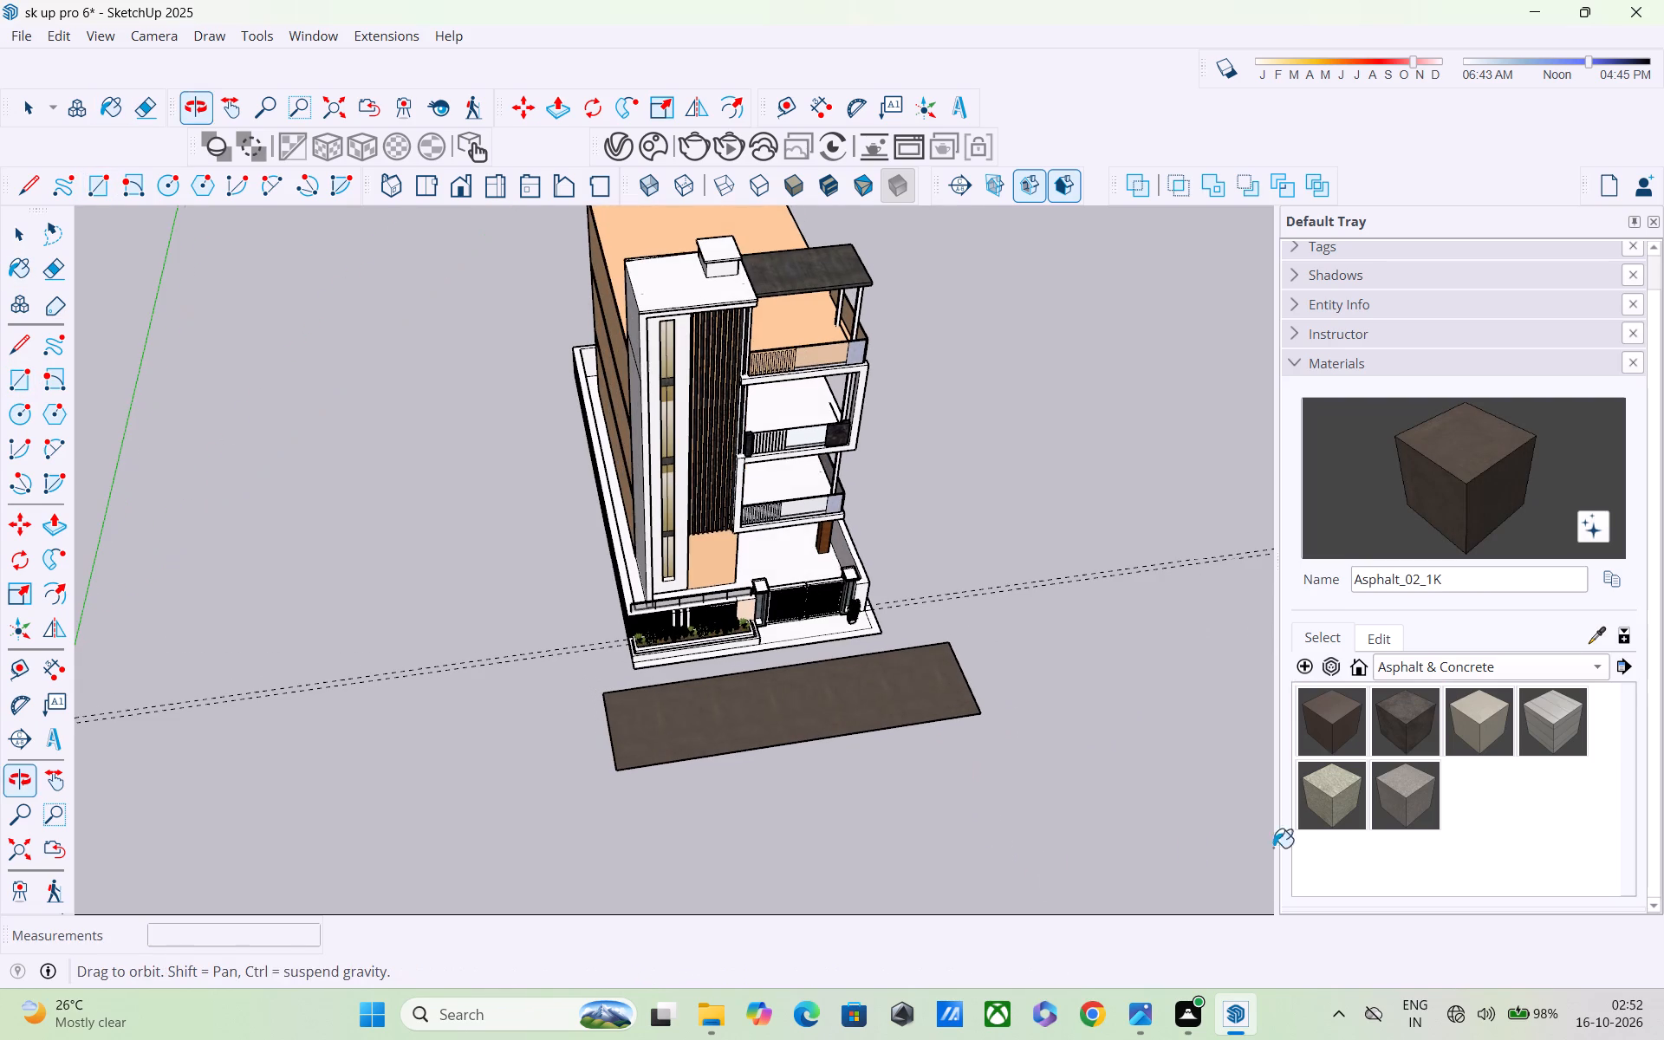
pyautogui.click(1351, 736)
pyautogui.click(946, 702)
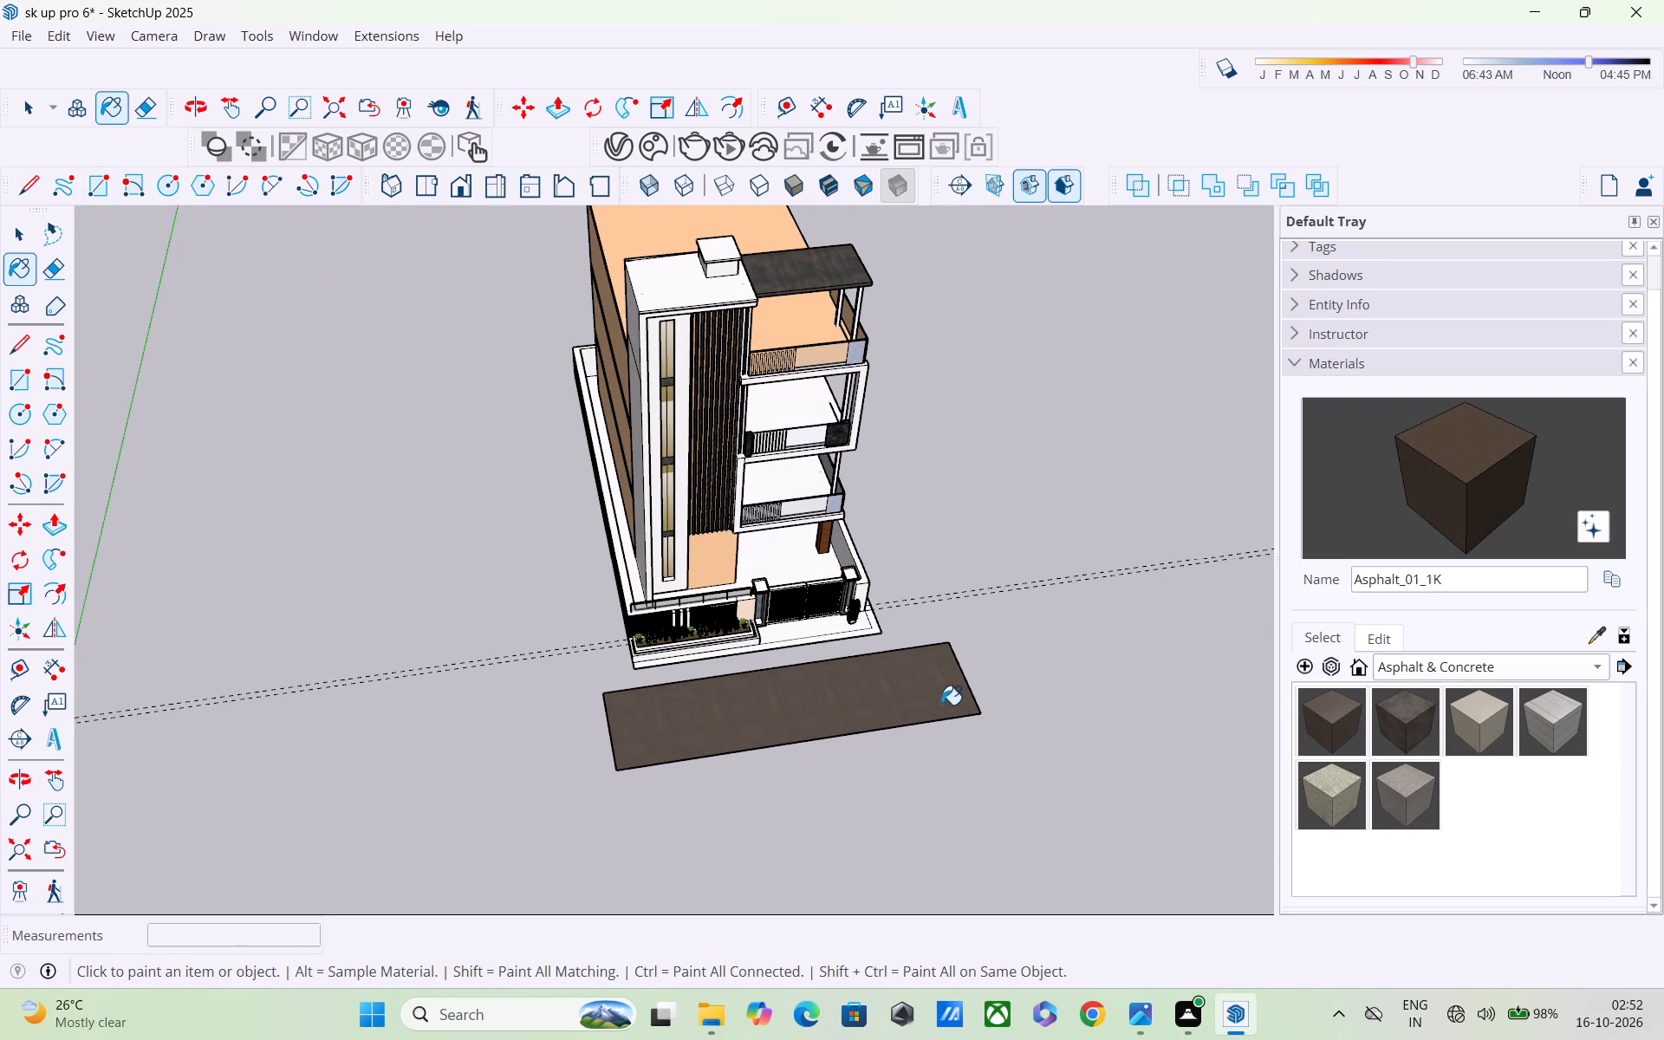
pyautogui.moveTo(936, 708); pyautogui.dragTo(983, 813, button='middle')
# Paint the road rectangle with Asphalt_06_1K from the Asphalt & Concrete collection.
pyautogui.scroll(3, 1365, 743)
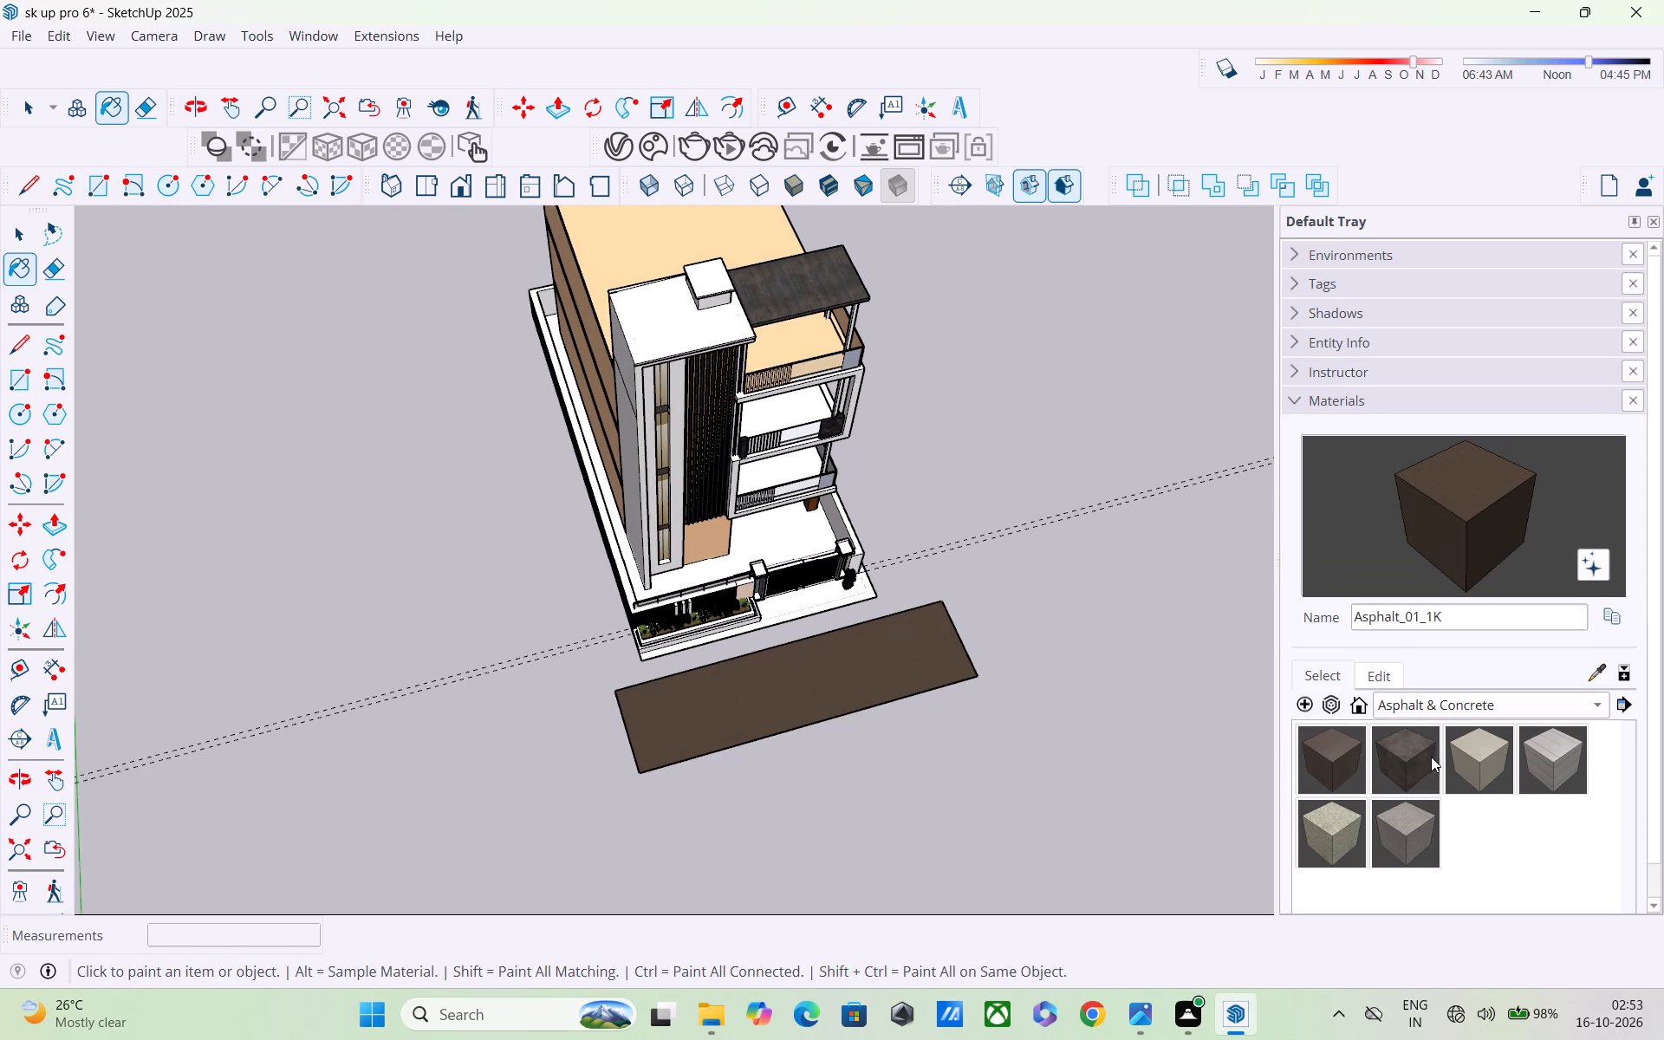
pyautogui.click(1490, 757)
pyautogui.click(1499, 709)
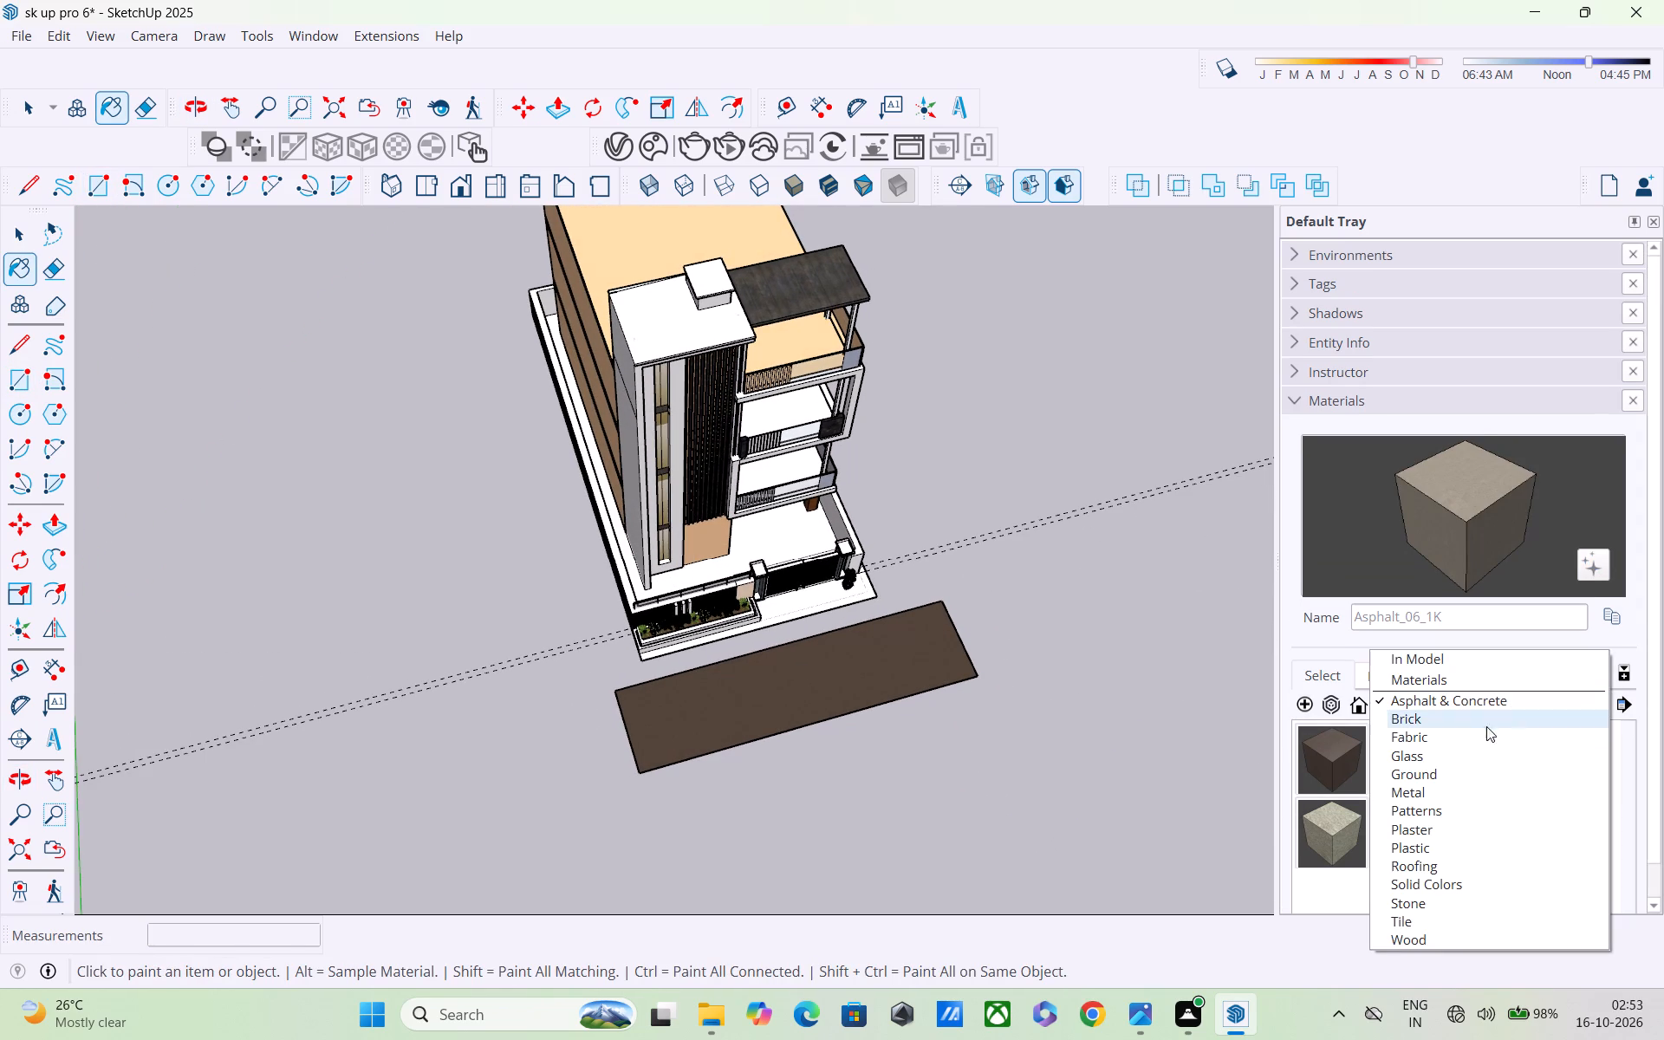
pyautogui.scroll(-3, 1476, 739)
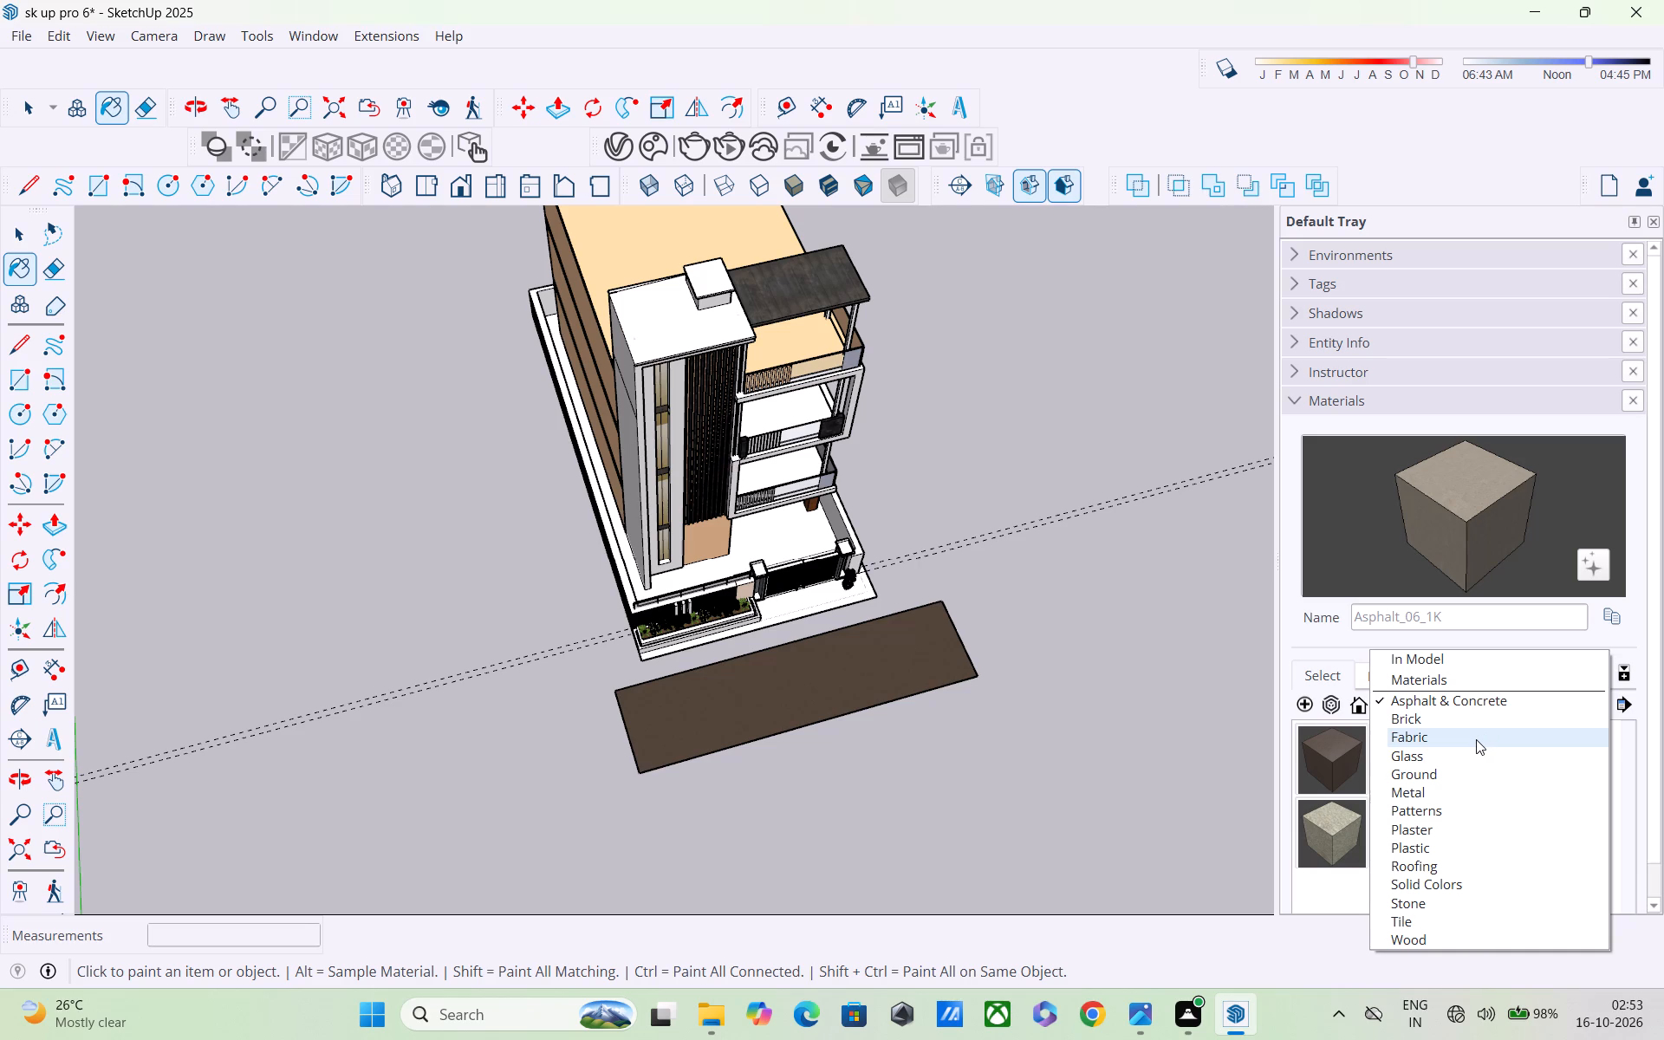
pyautogui.click(1457, 699)
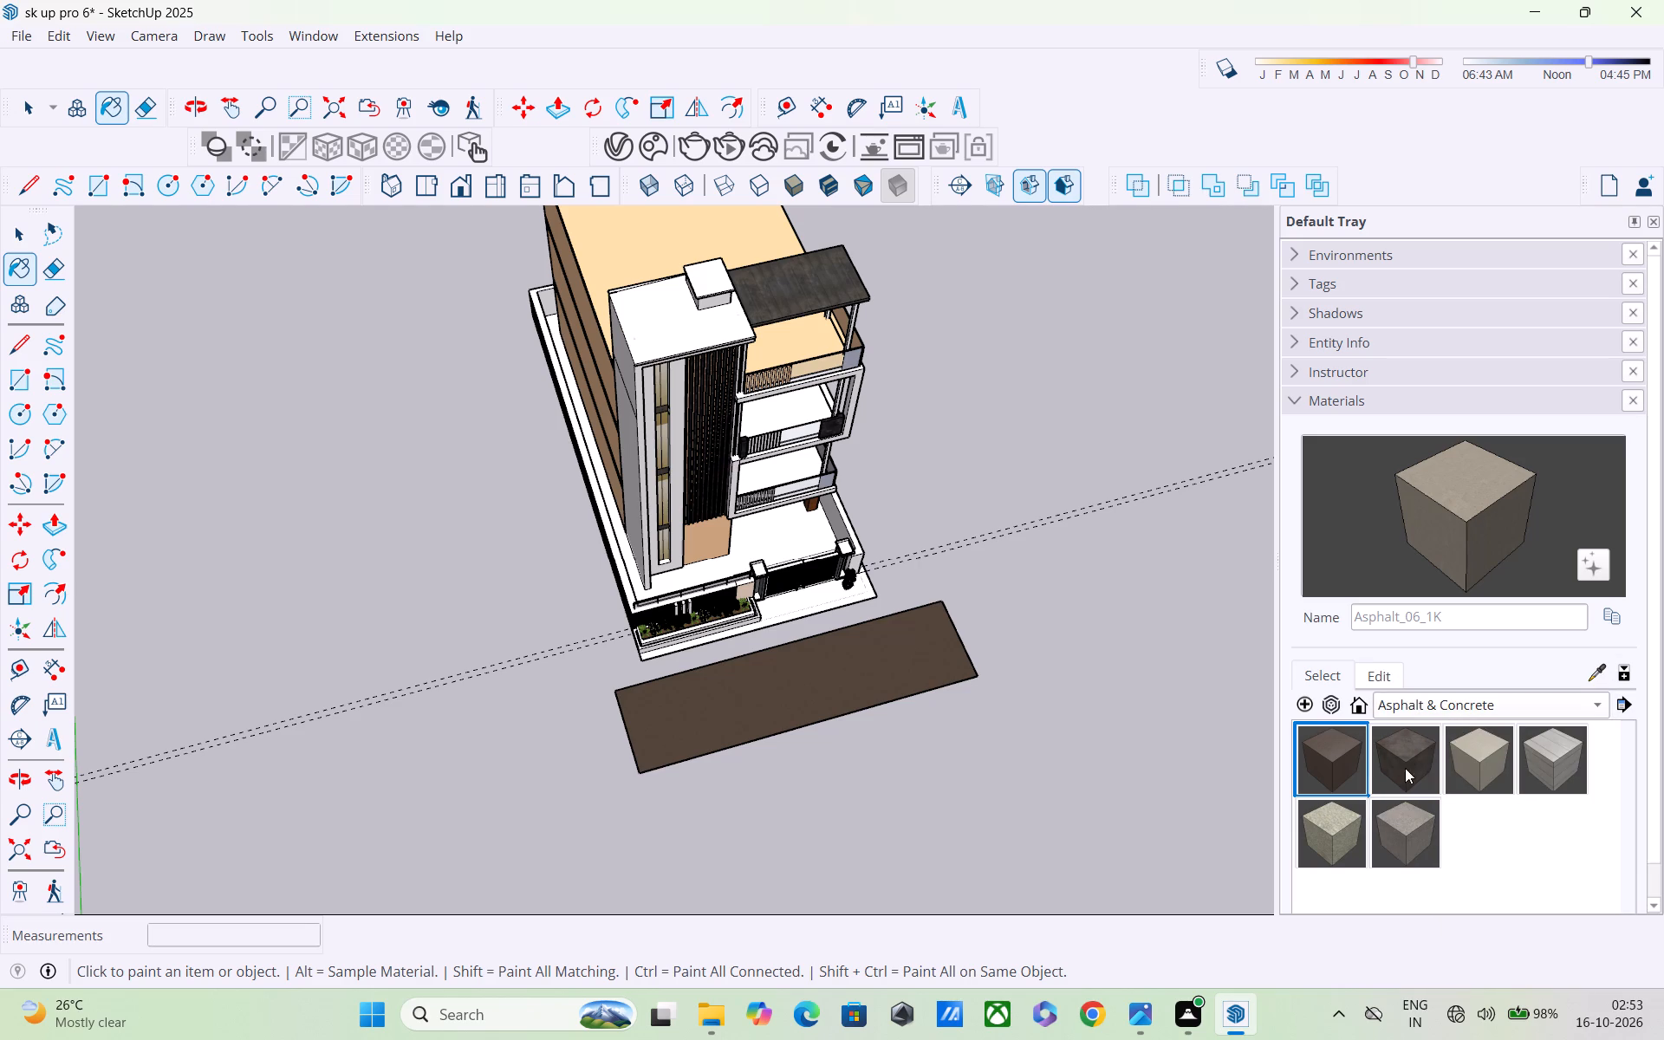
pyautogui.click(1380, 675)
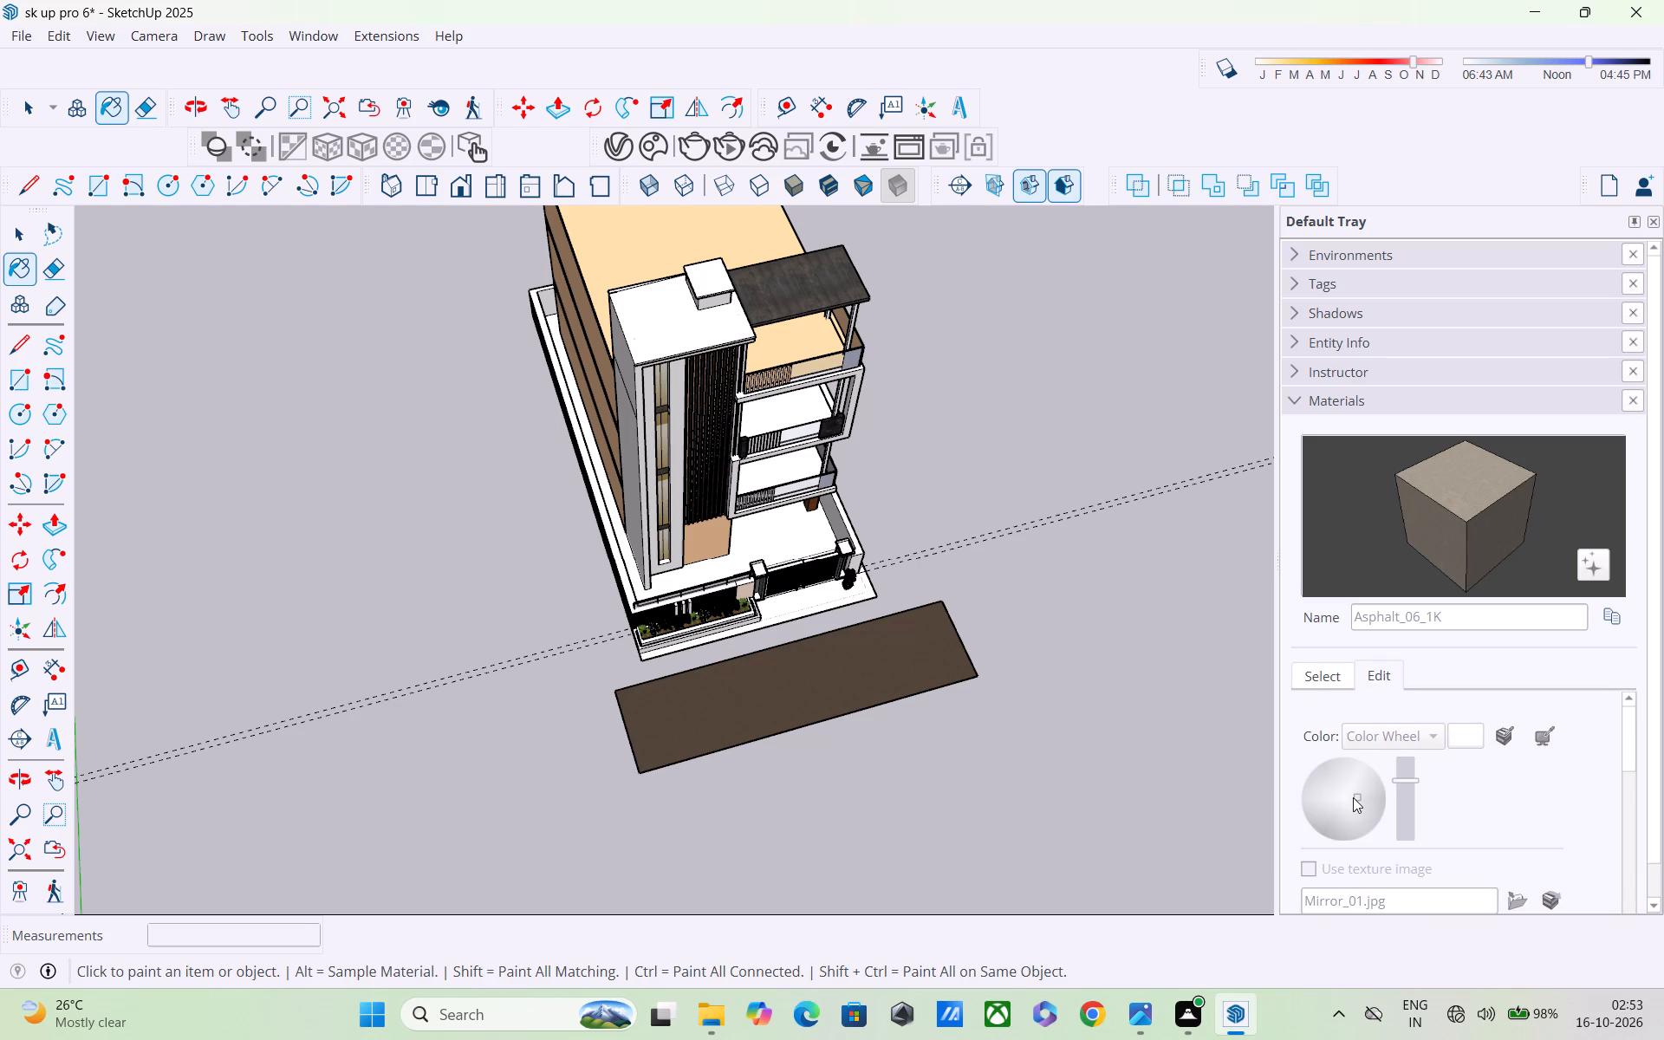
pyautogui.click(818, 682)
pyautogui.click(829, 709)
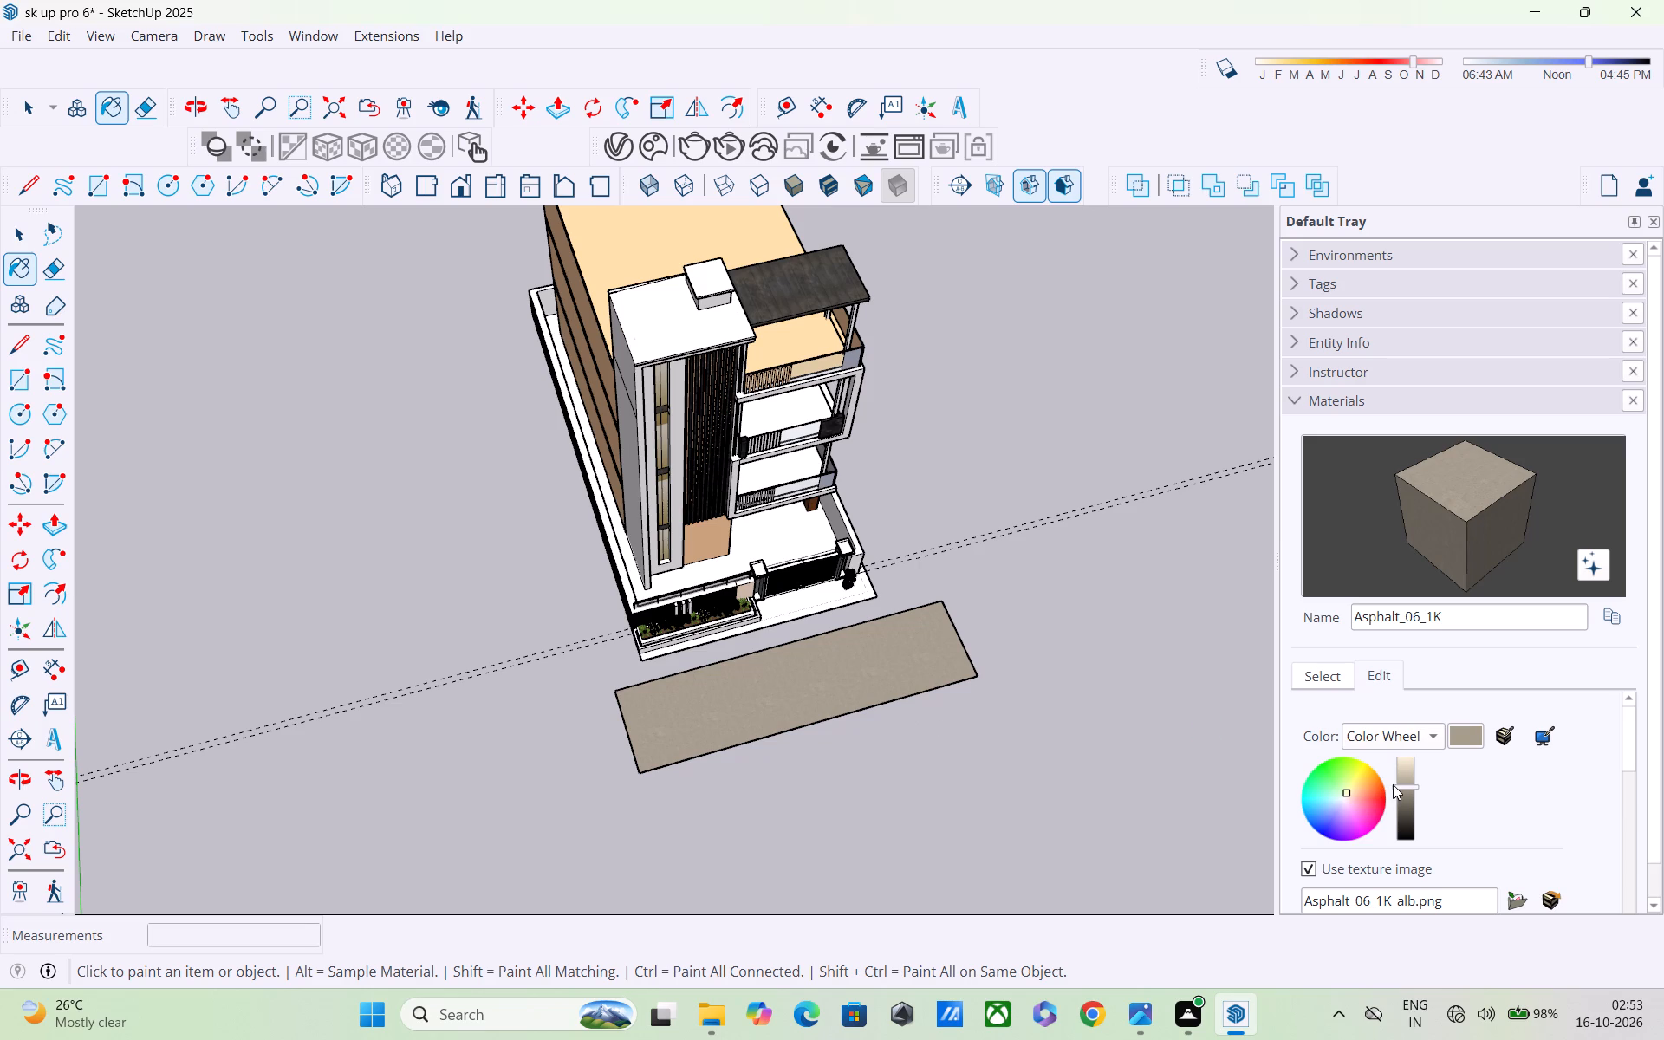
# Darken the Asphalt_06_1K material's colour to black and check the road in front of the house.
pyautogui.moveTo(1393, 784); pyautogui.dragTo(1404, 835)
pyautogui.moveTo(1056, 783); pyautogui.dragTo(969, 595, button='middle')
pyautogui.moveTo(916, 762); pyautogui.dragTo(863, 555, button='middle')
pyautogui.scroll(1, 863, 656)
pyautogui.moveTo(866, 684); pyautogui.dragTo(913, 893, button='middle')
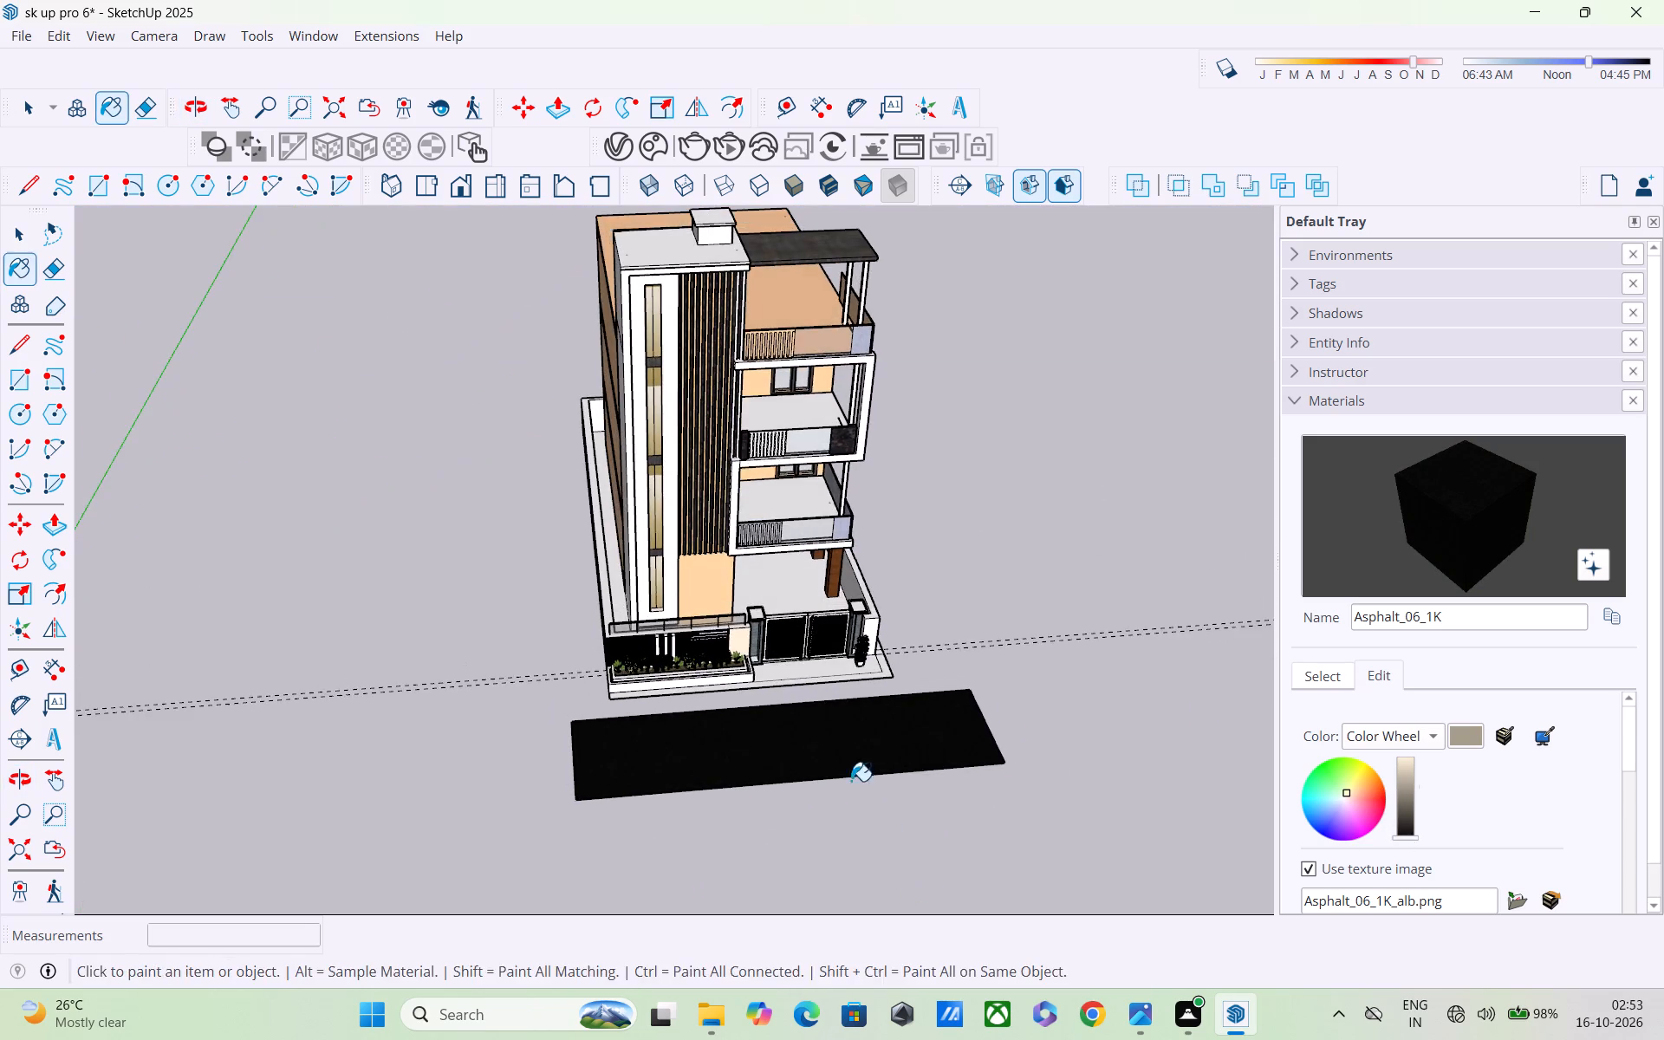
pyautogui.moveTo(851, 781); pyautogui.dragTo(904, 907, button='middle')
# Draw a thin lane-marking rectangle about 8' by 10 7/8" on the road face, lengthwise near its end in front of the planter.
pyautogui.press('r')
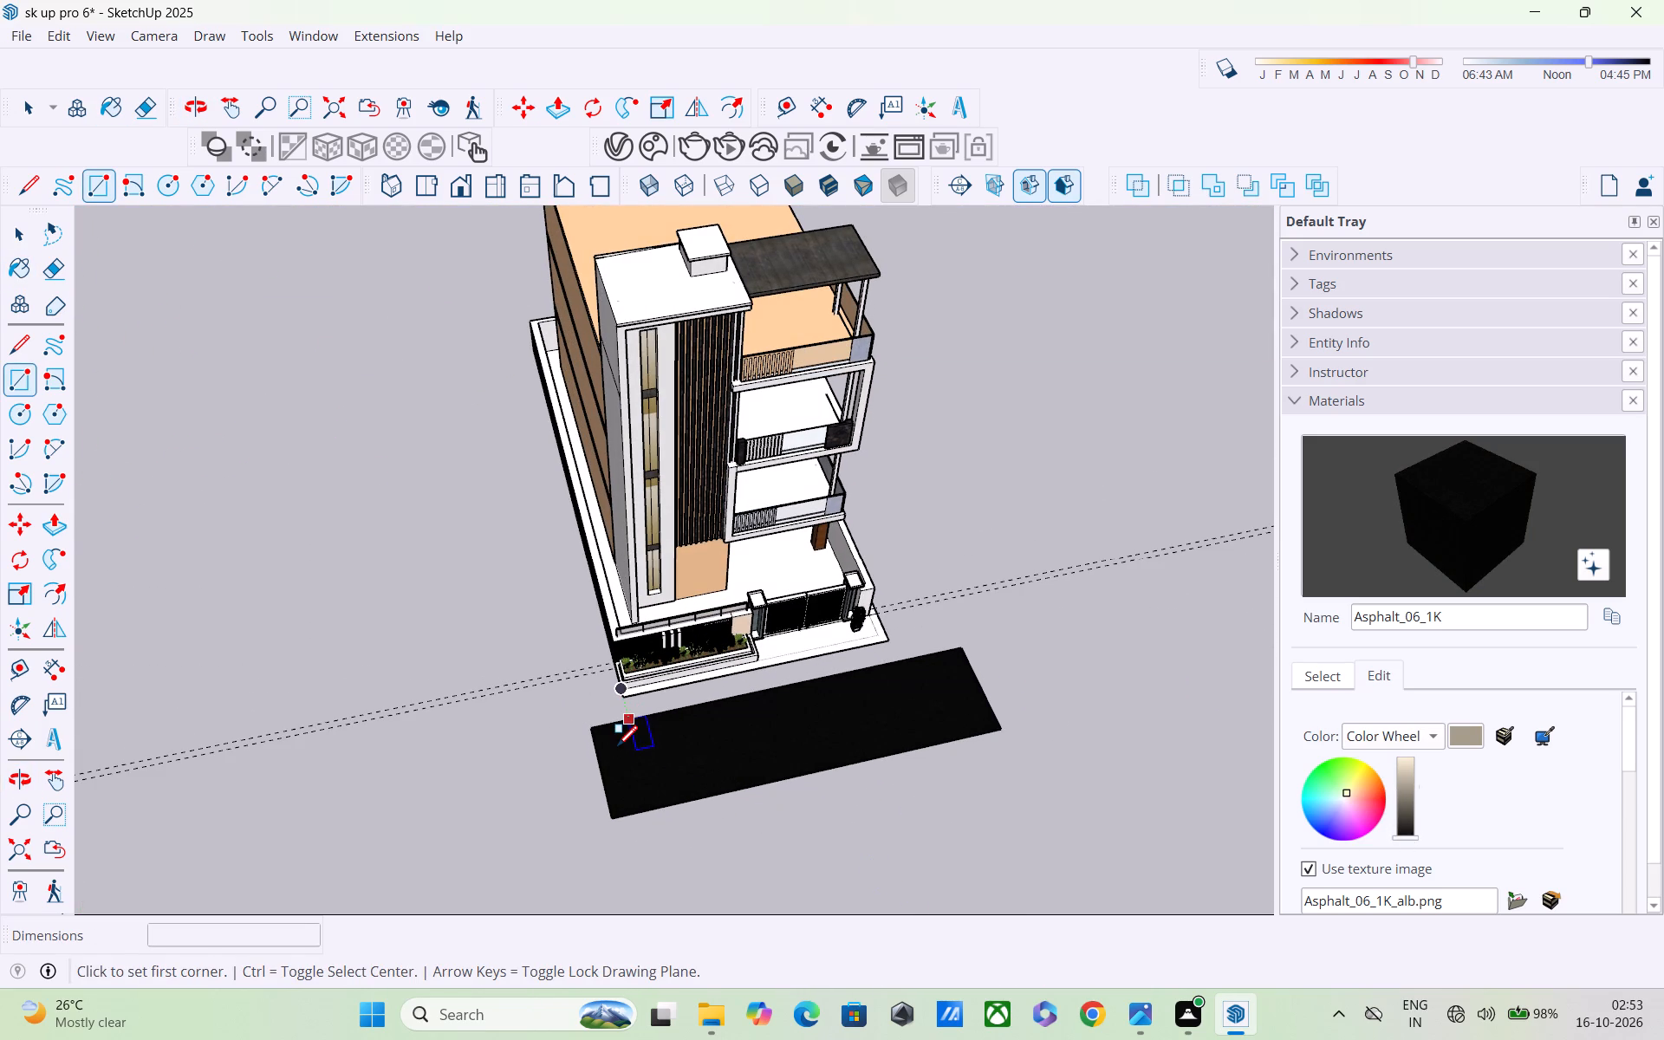
pyautogui.moveTo(621, 761); pyautogui.dragTo(601, 581, button='middle')
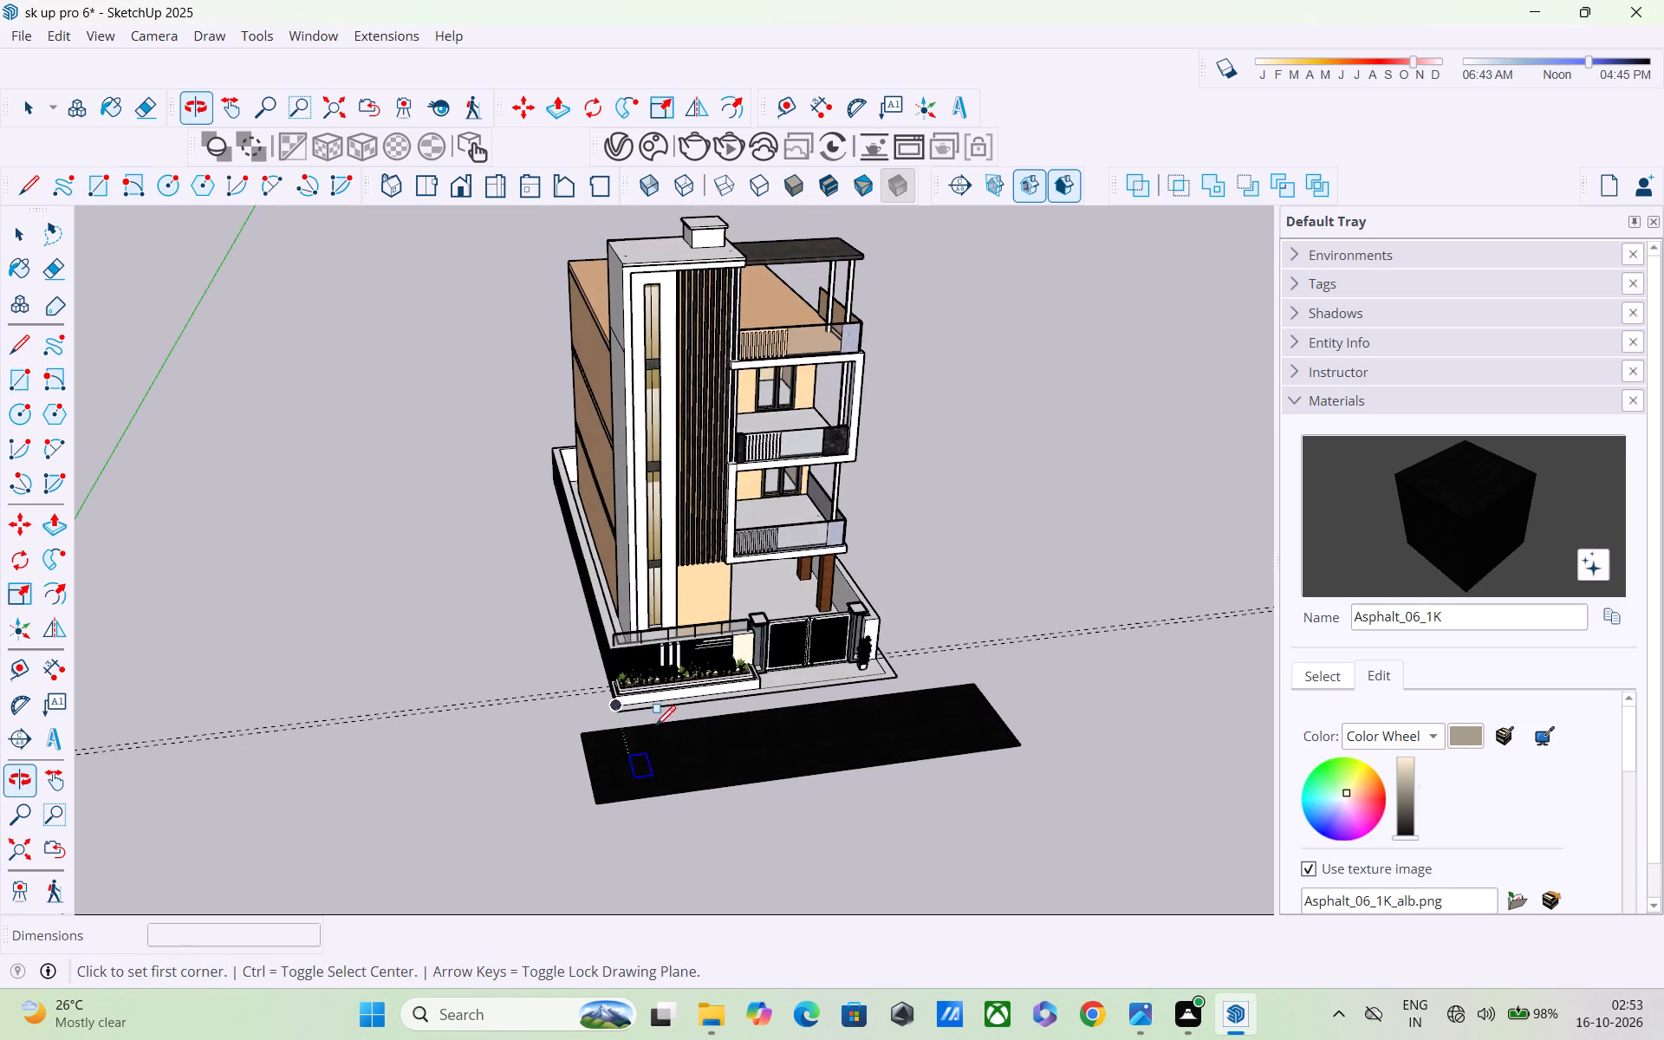
pyautogui.moveTo(657, 737); pyautogui.dragTo(627, 517, button='middle')
pyautogui.moveTo(876, 718); pyautogui.dragTo(801, 633, button='middle')
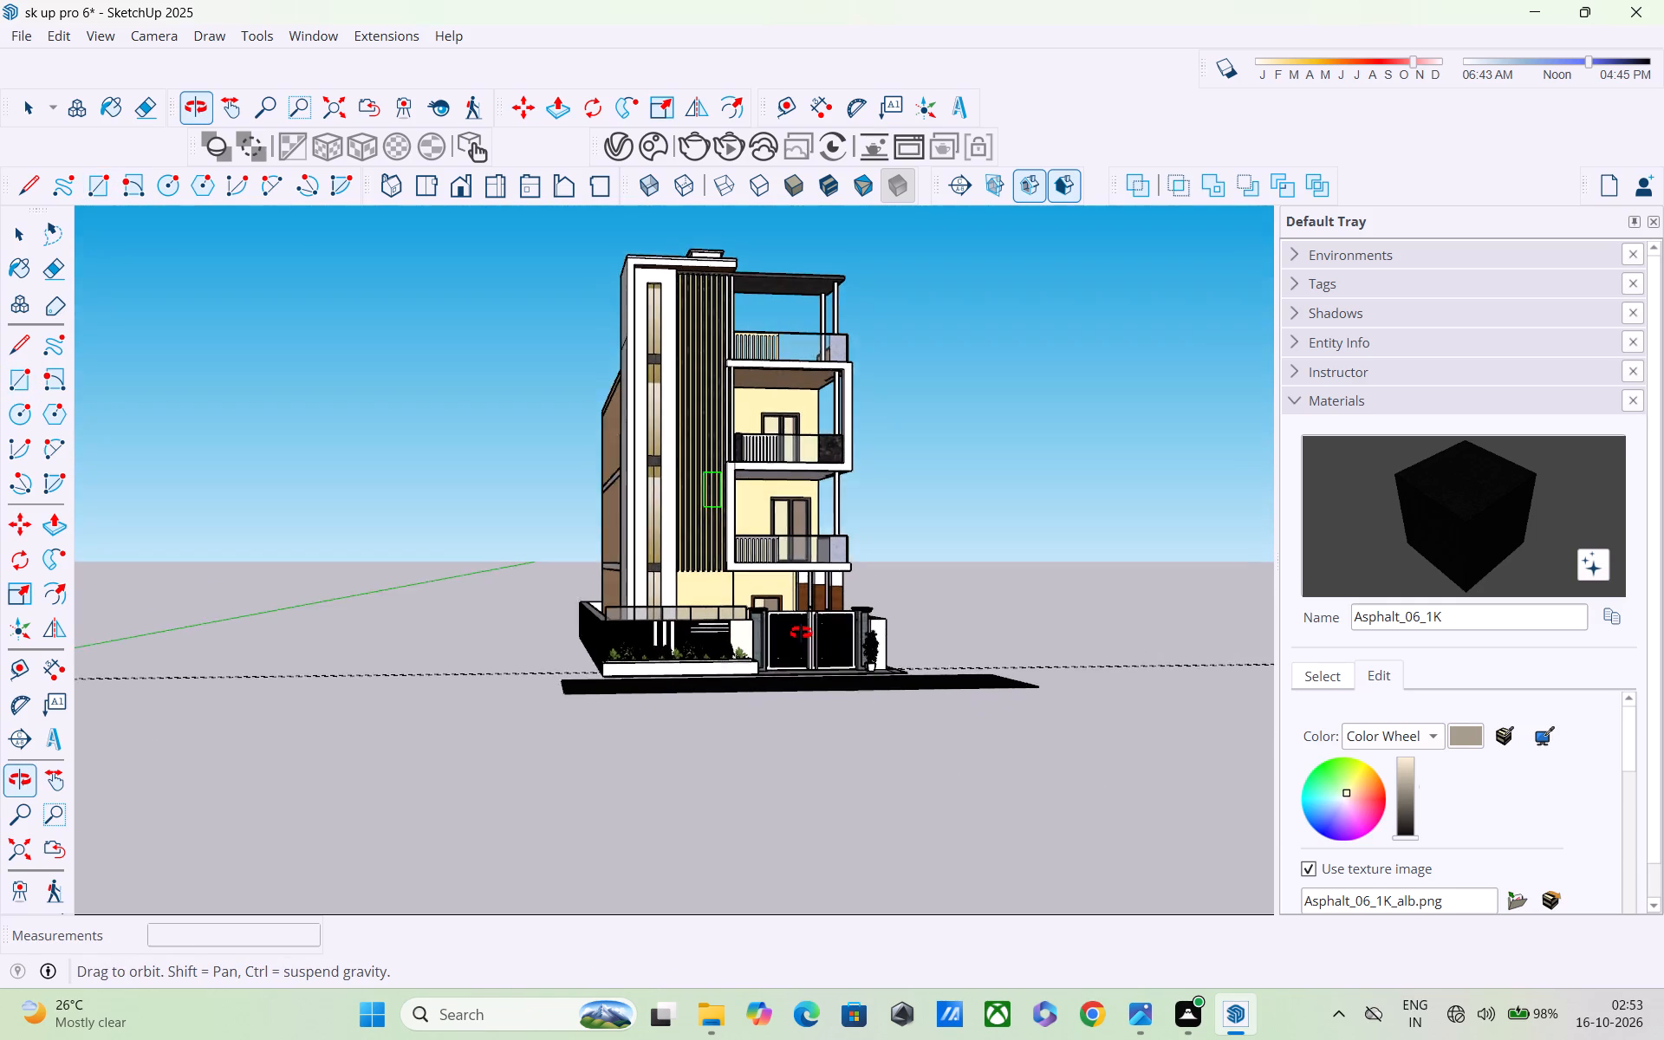
pyautogui.moveTo(801, 633); pyautogui.dragTo(745, 800, button='middle')
pyautogui.moveTo(723, 778); pyautogui.dragTo(737, 862, button='middle')
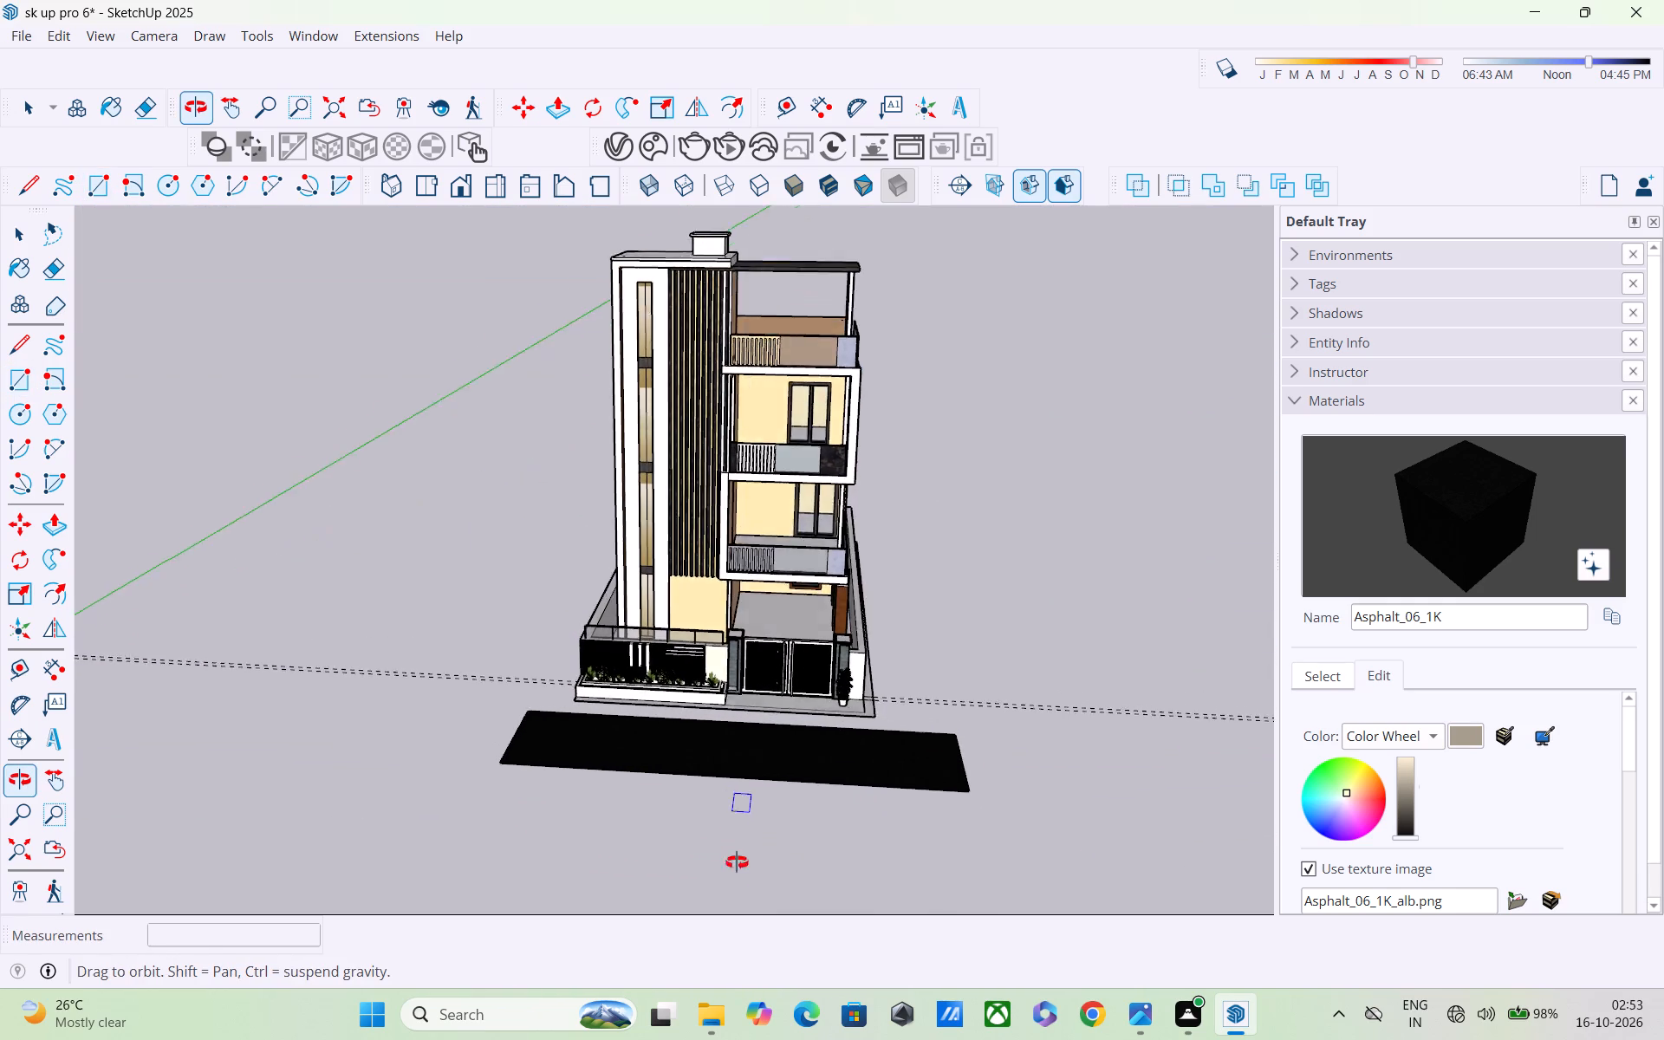
pyautogui.moveTo(737, 862); pyautogui.dragTo(751, 923, button='middle')
pyautogui.scroll(2, 650, 821)
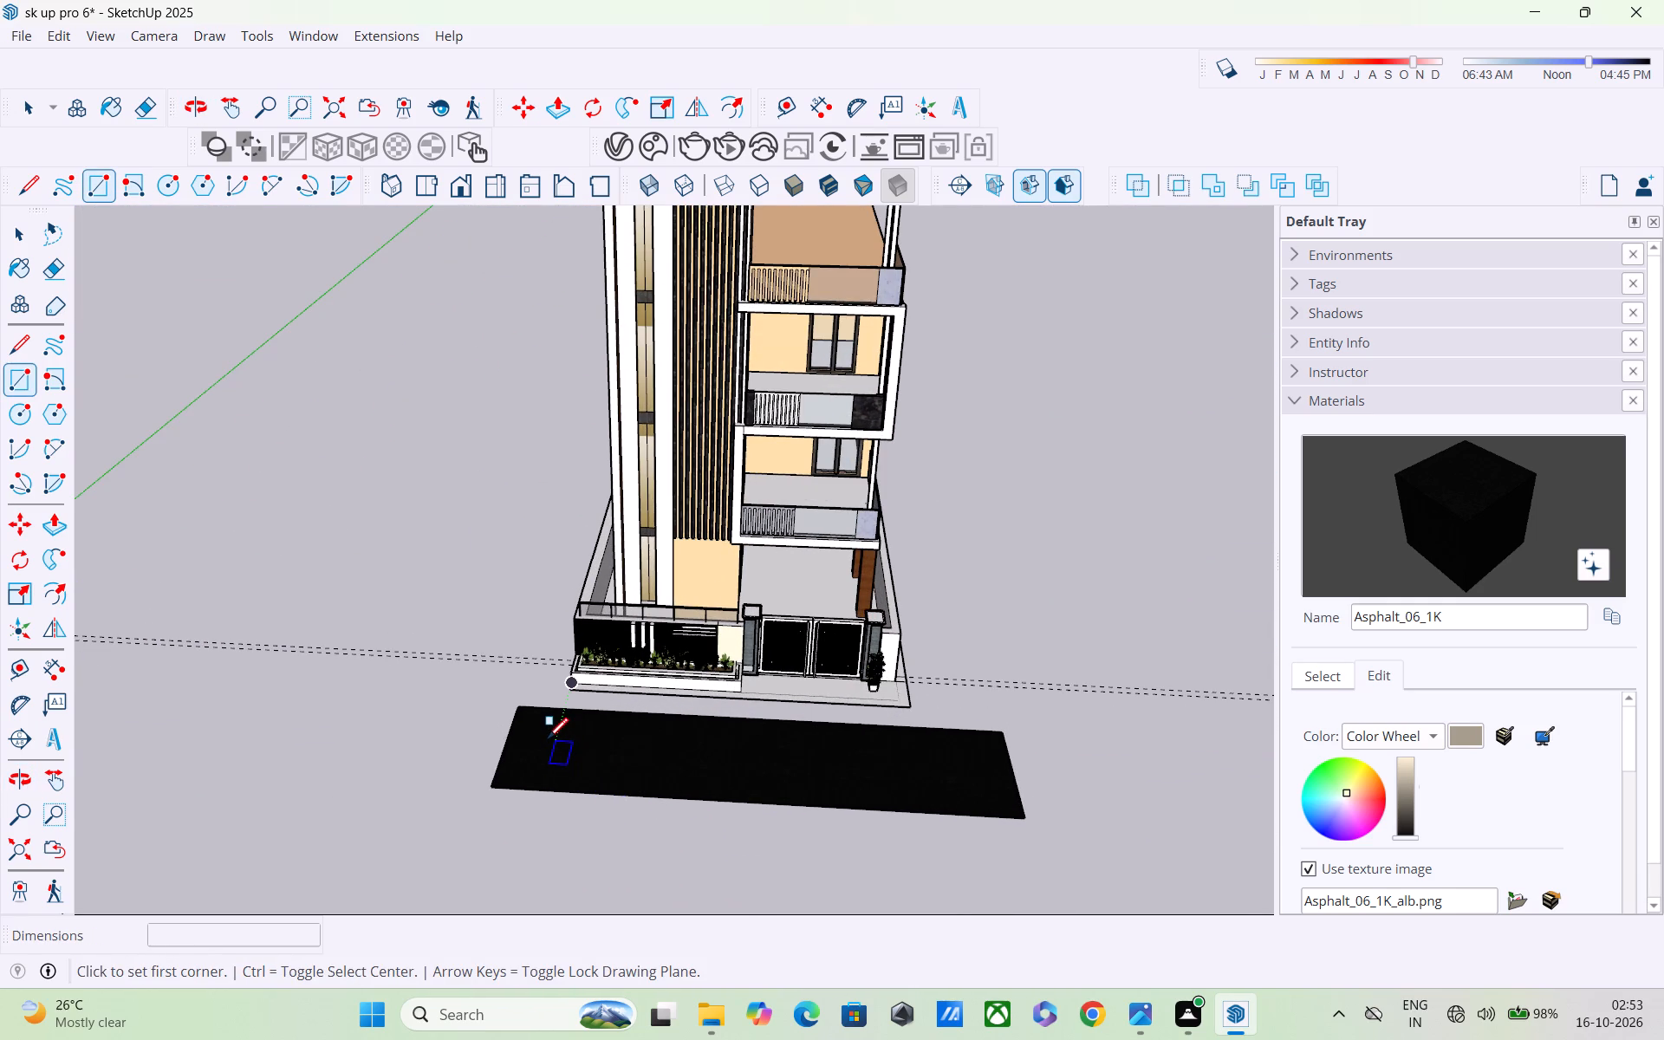
pyautogui.click(536, 740)
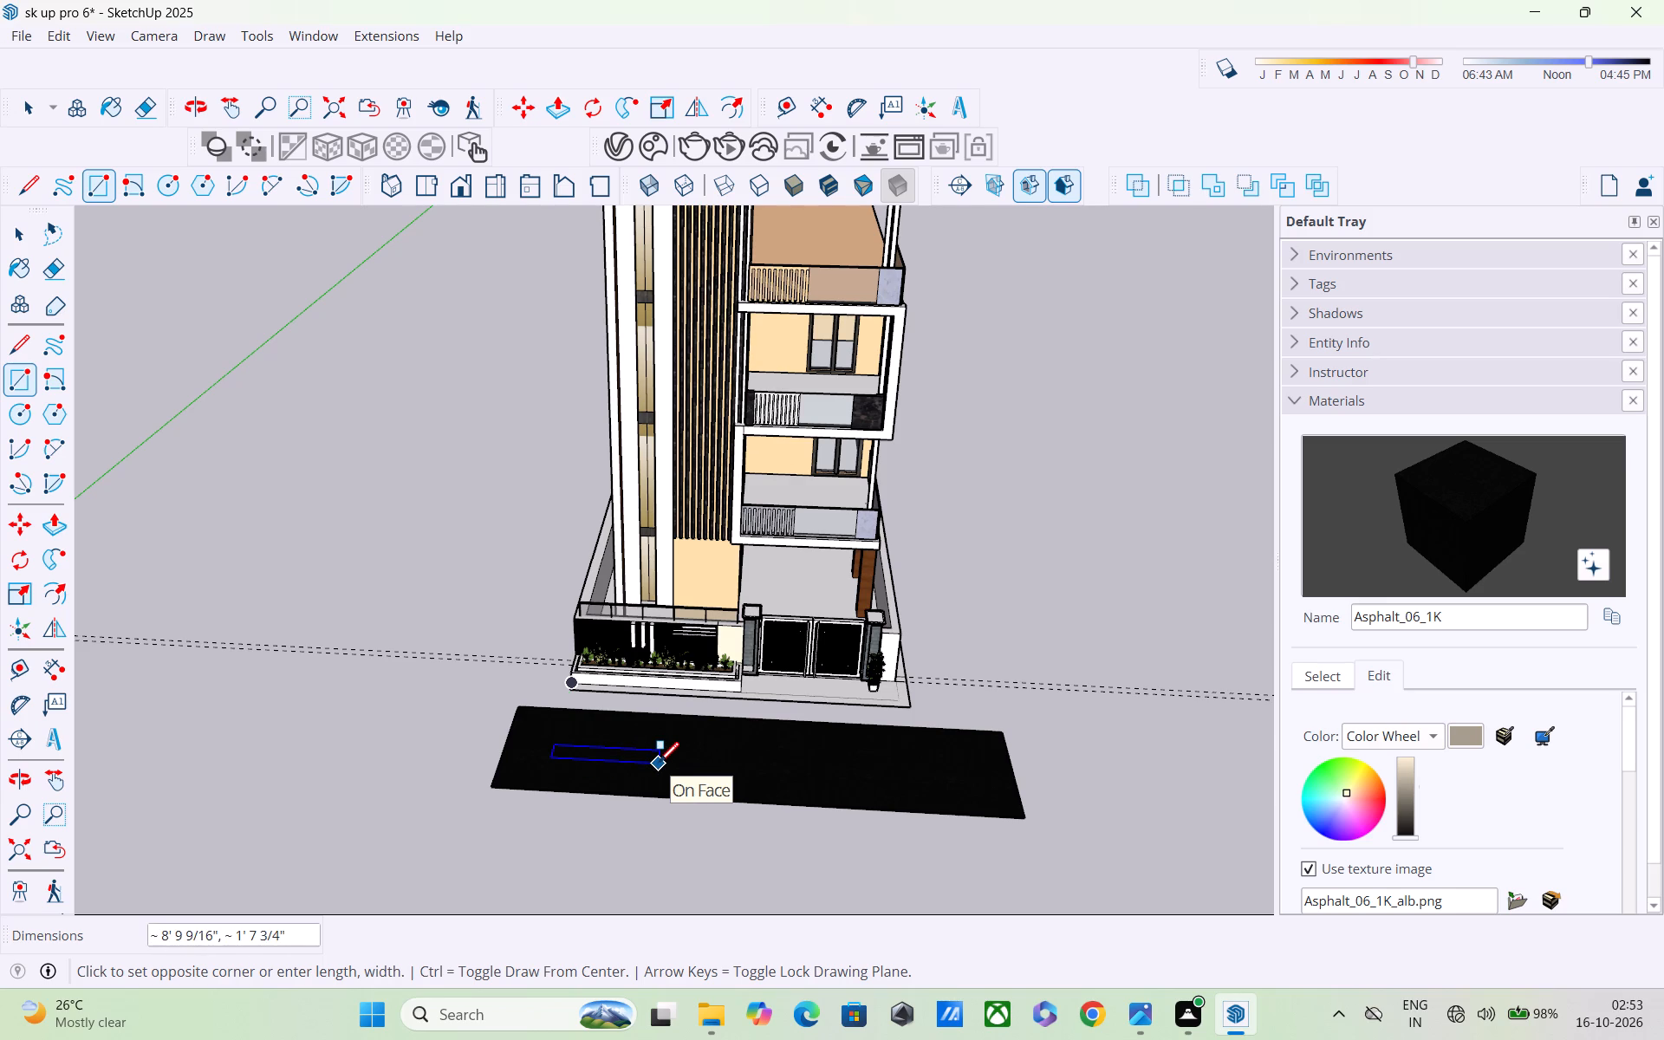
pyautogui.scroll(4, 659, 764)
pyautogui.moveTo(670, 775); pyautogui.dragTo(743, 896, button='middle')
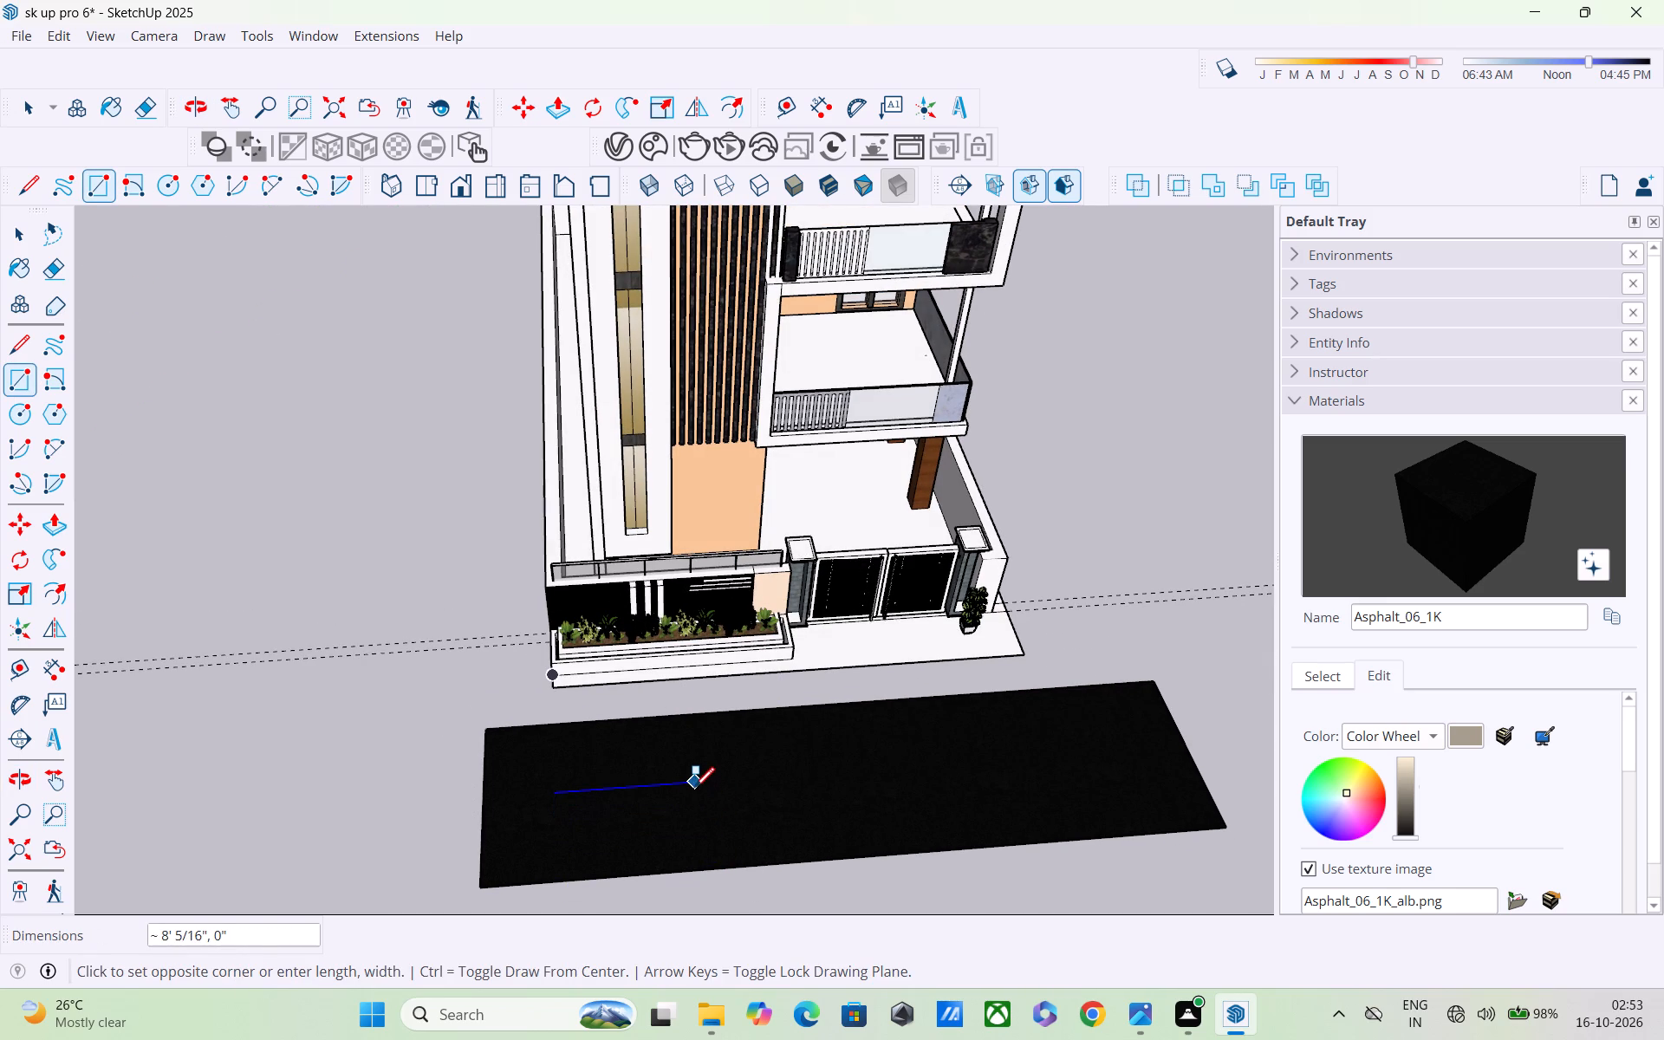
pyautogui.click(695, 797)
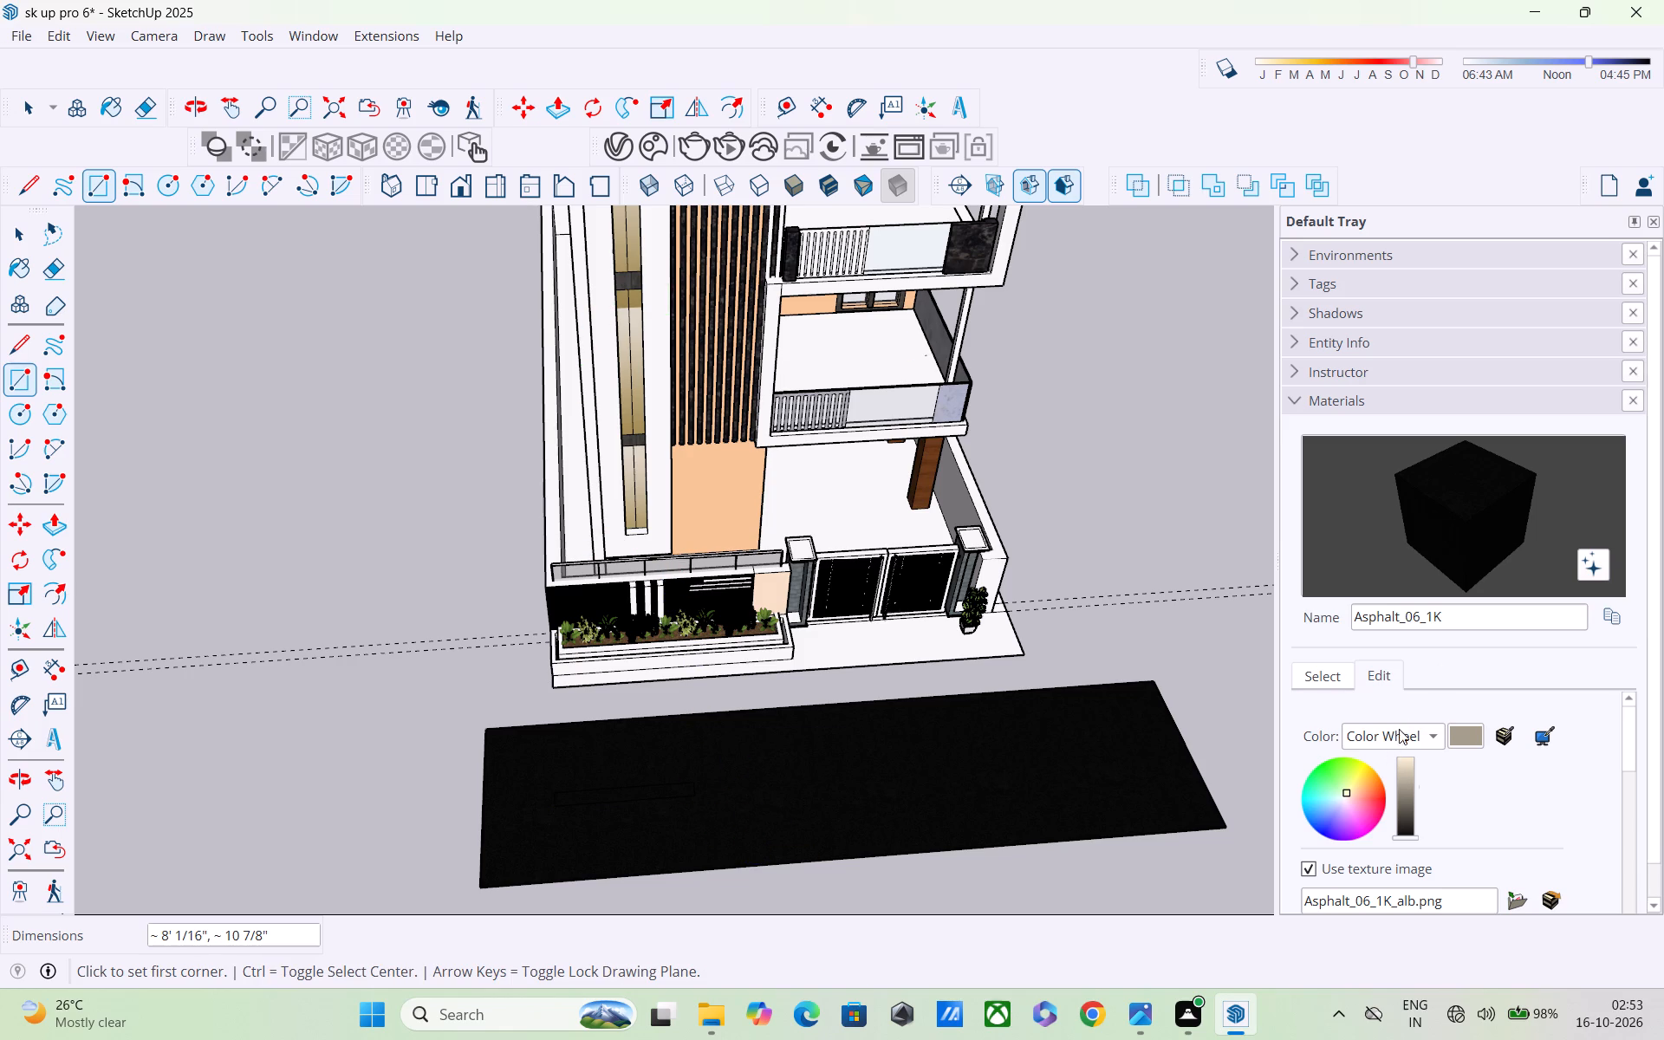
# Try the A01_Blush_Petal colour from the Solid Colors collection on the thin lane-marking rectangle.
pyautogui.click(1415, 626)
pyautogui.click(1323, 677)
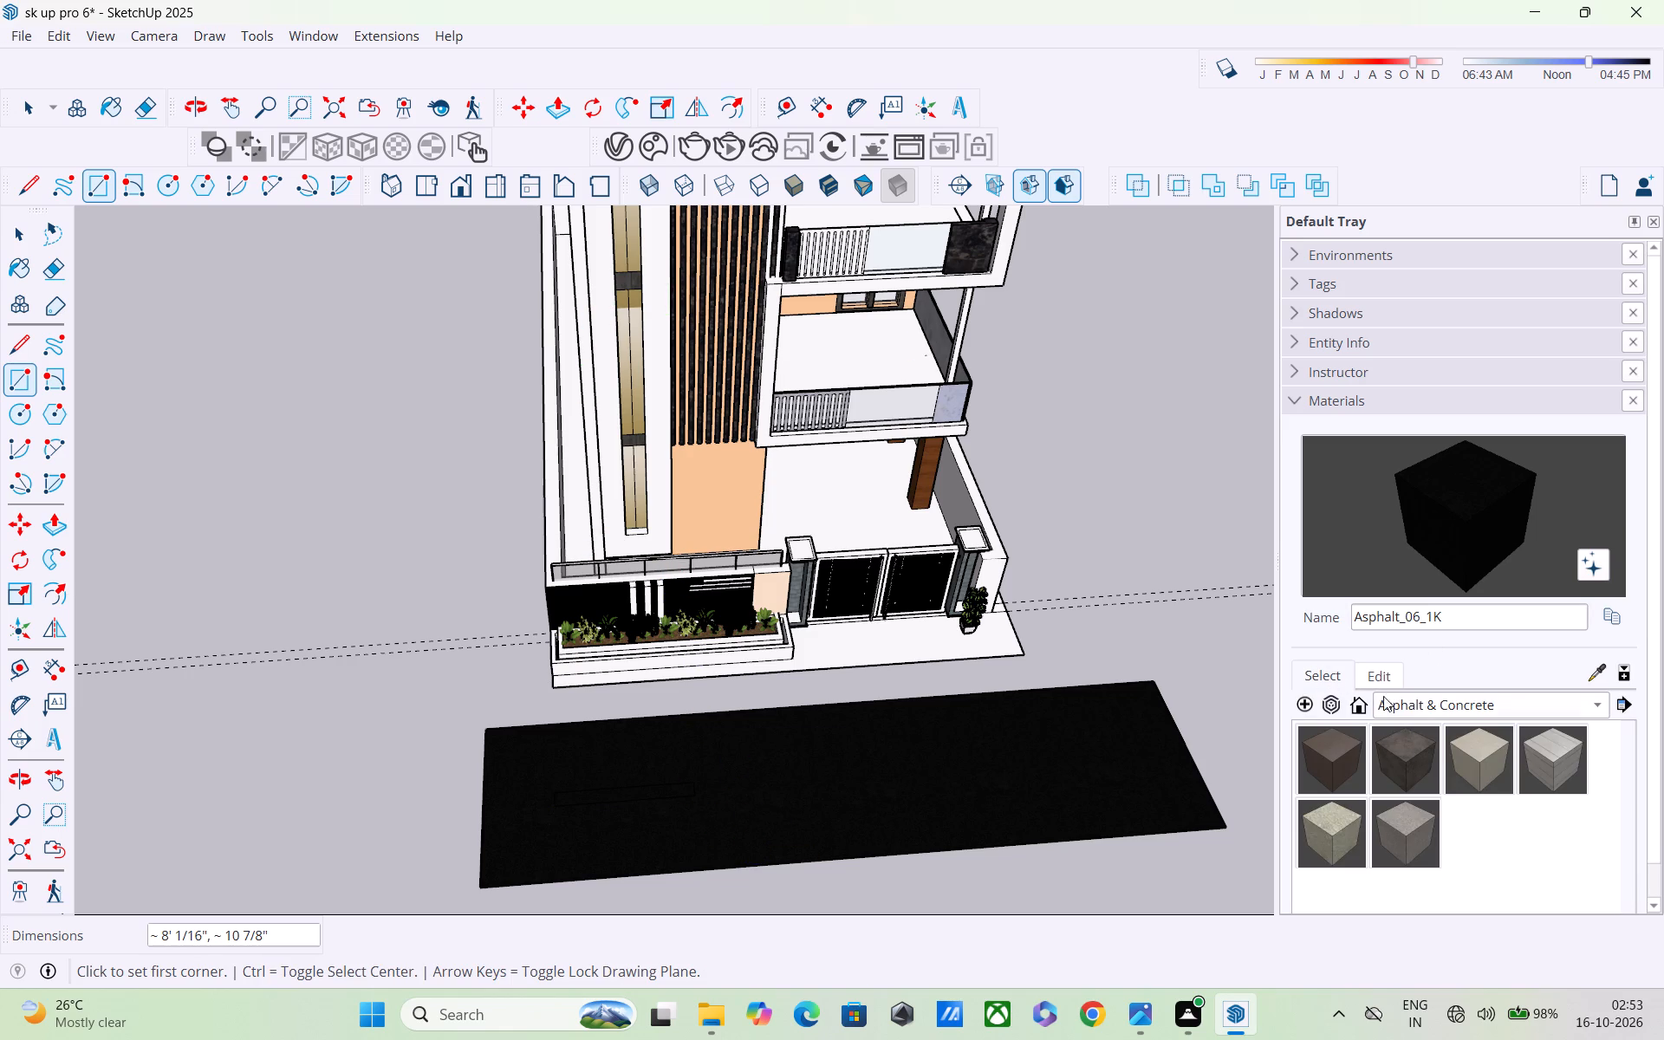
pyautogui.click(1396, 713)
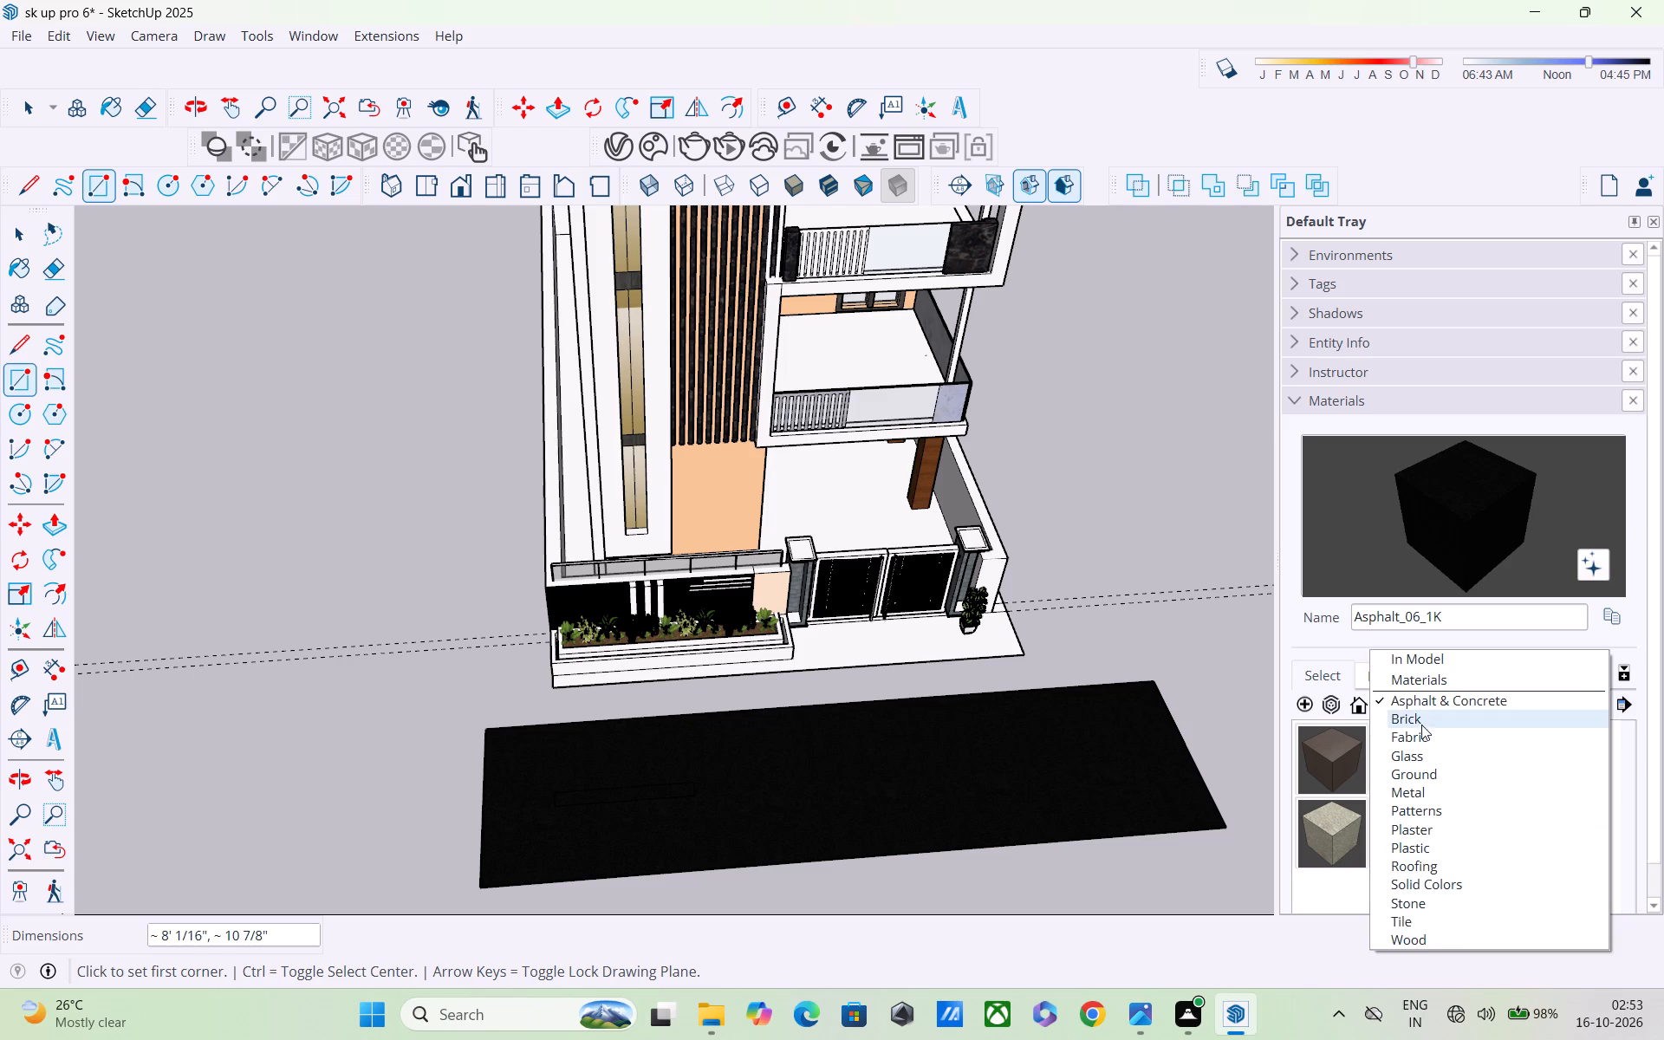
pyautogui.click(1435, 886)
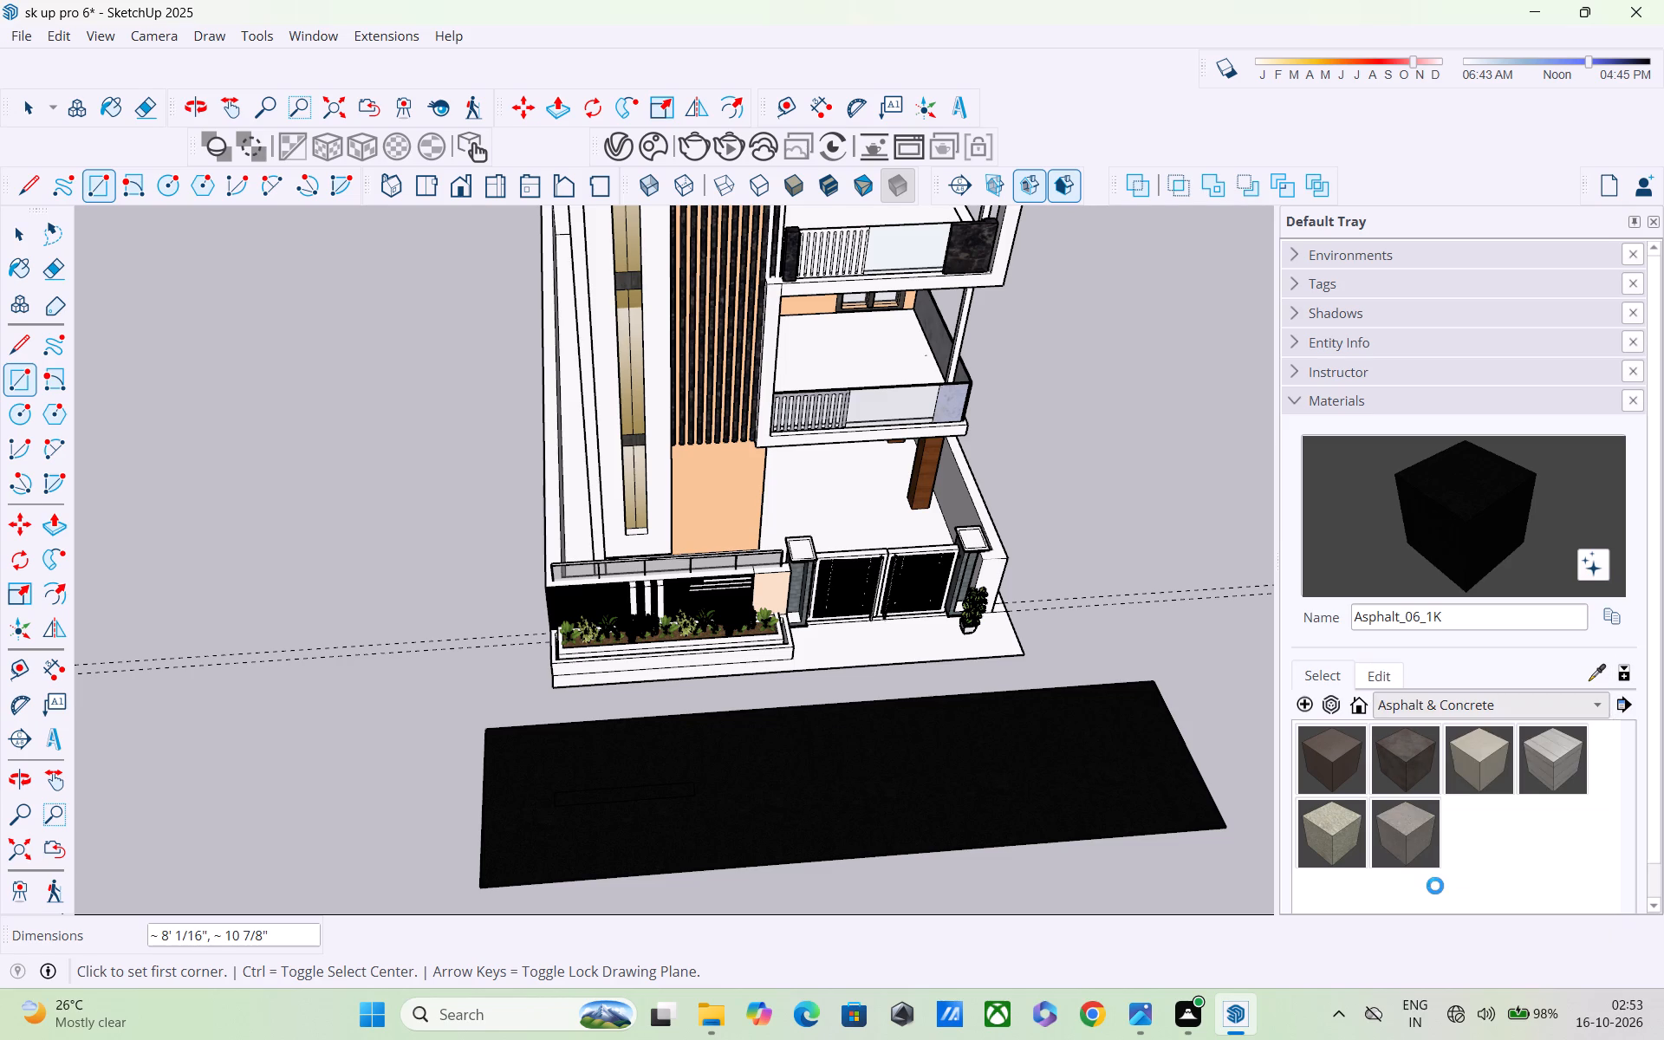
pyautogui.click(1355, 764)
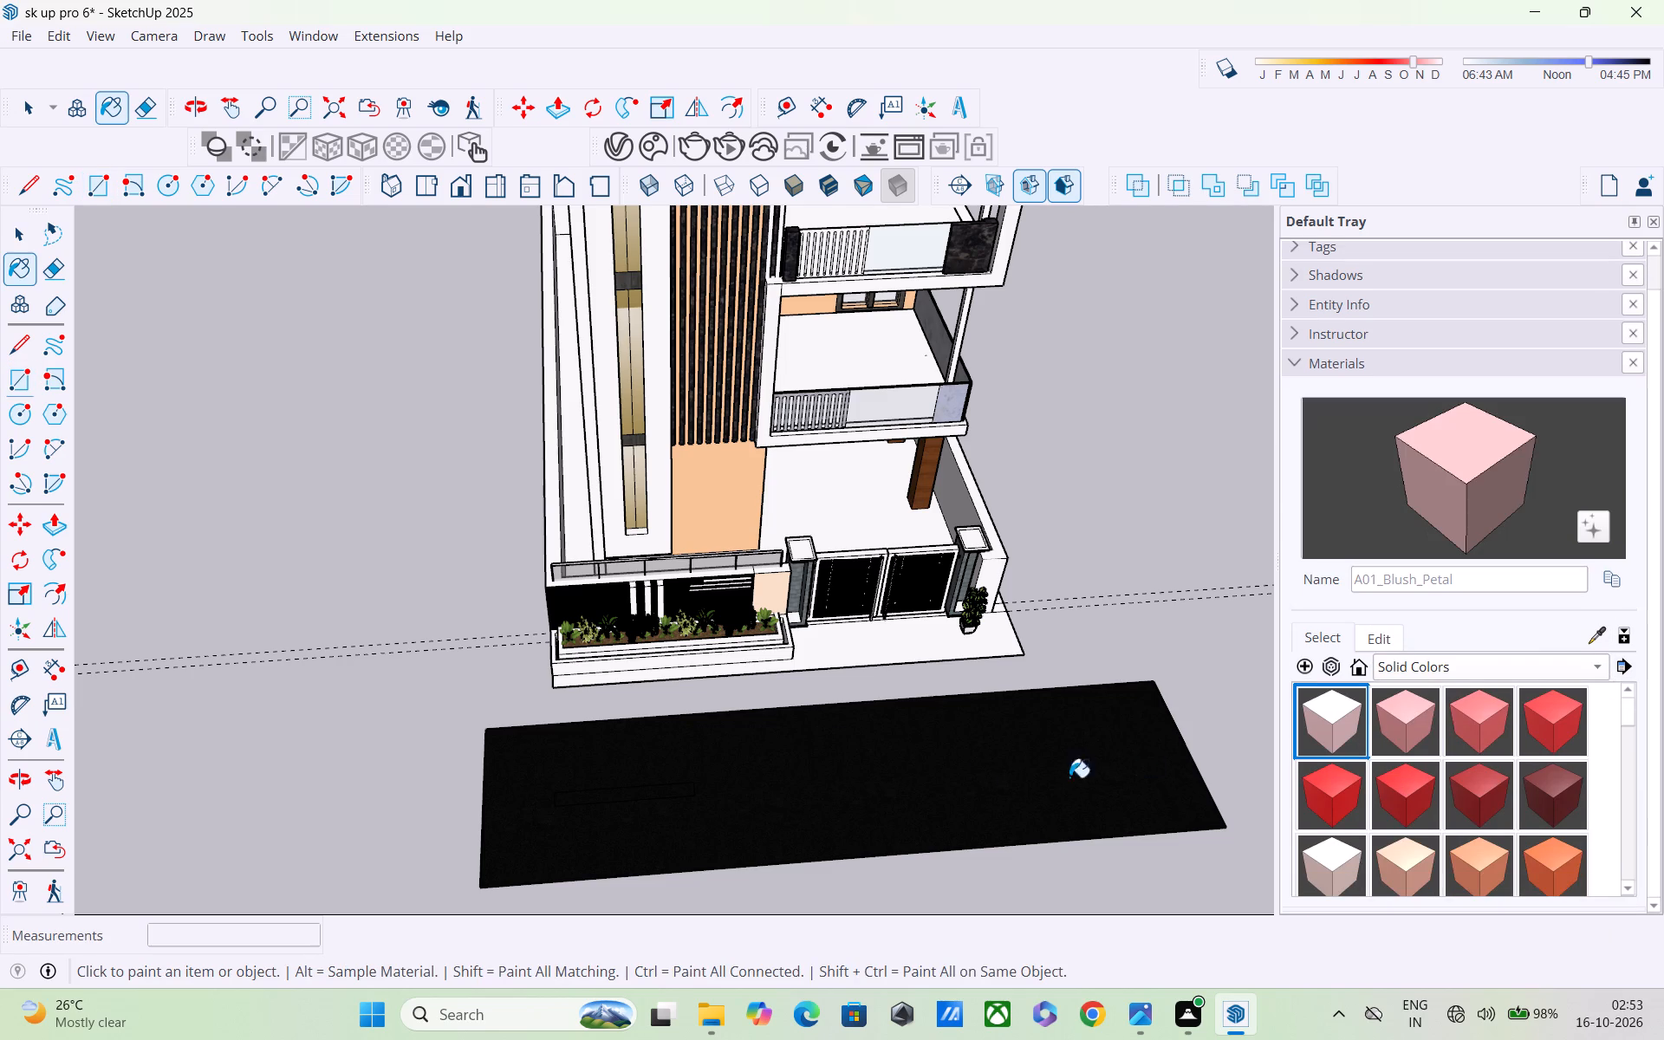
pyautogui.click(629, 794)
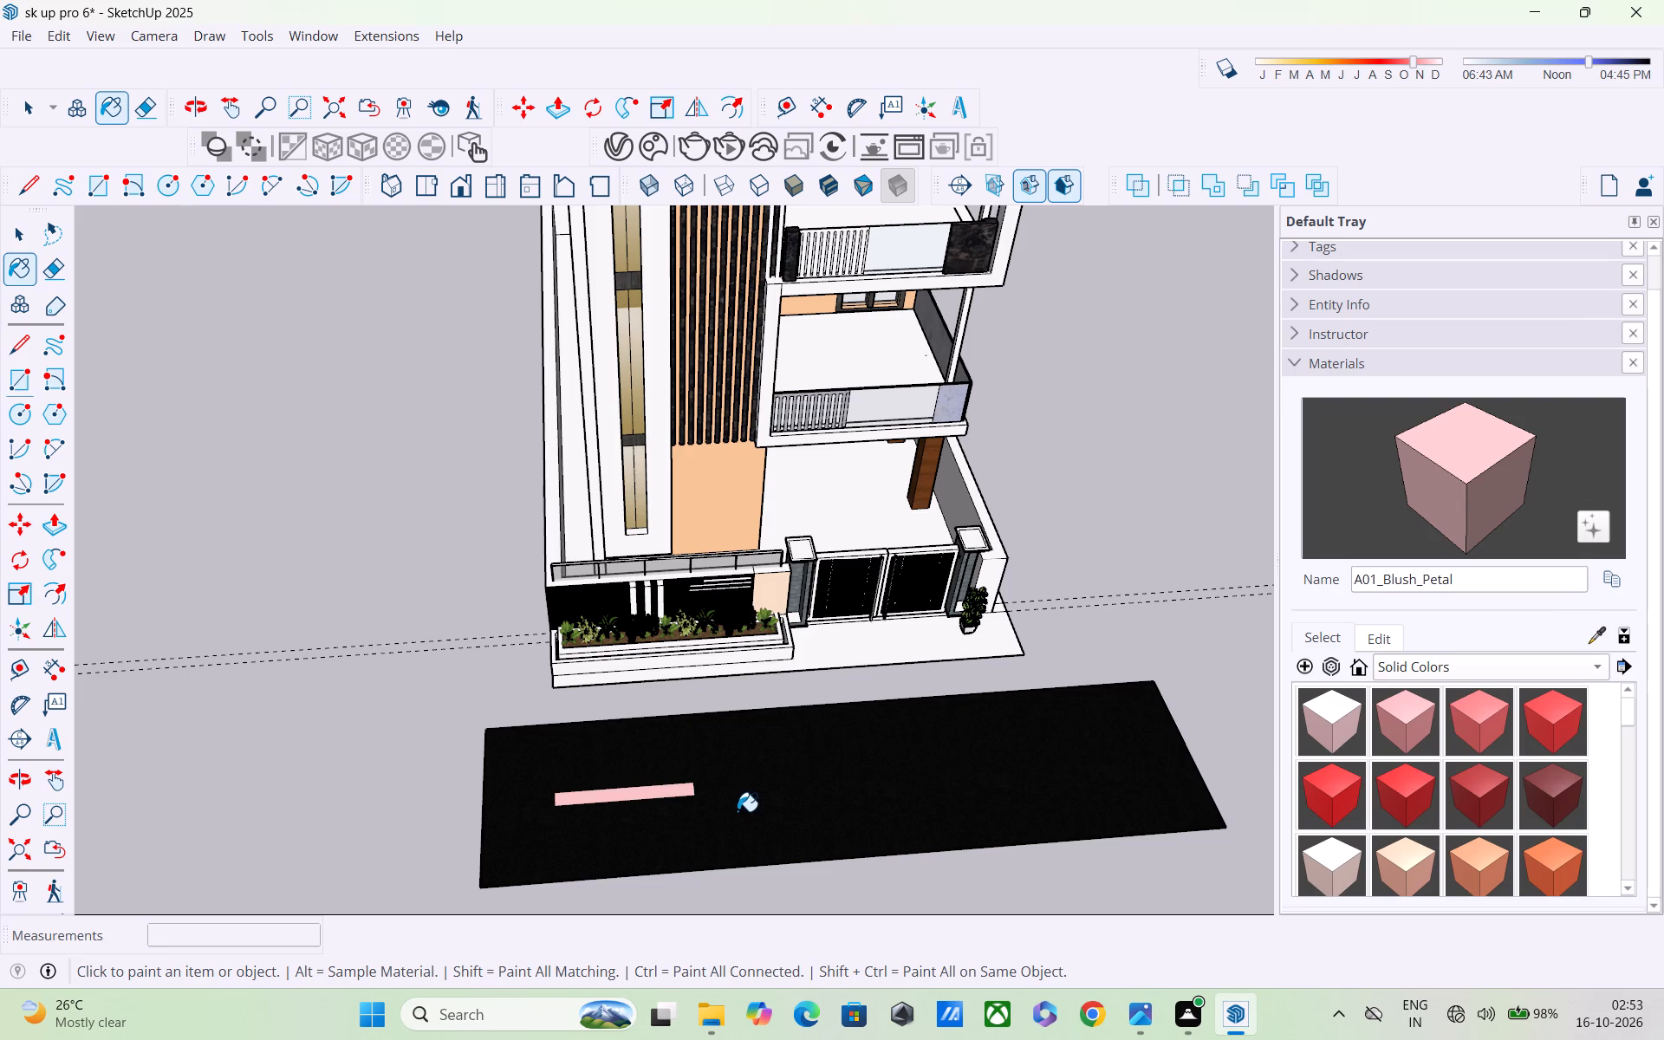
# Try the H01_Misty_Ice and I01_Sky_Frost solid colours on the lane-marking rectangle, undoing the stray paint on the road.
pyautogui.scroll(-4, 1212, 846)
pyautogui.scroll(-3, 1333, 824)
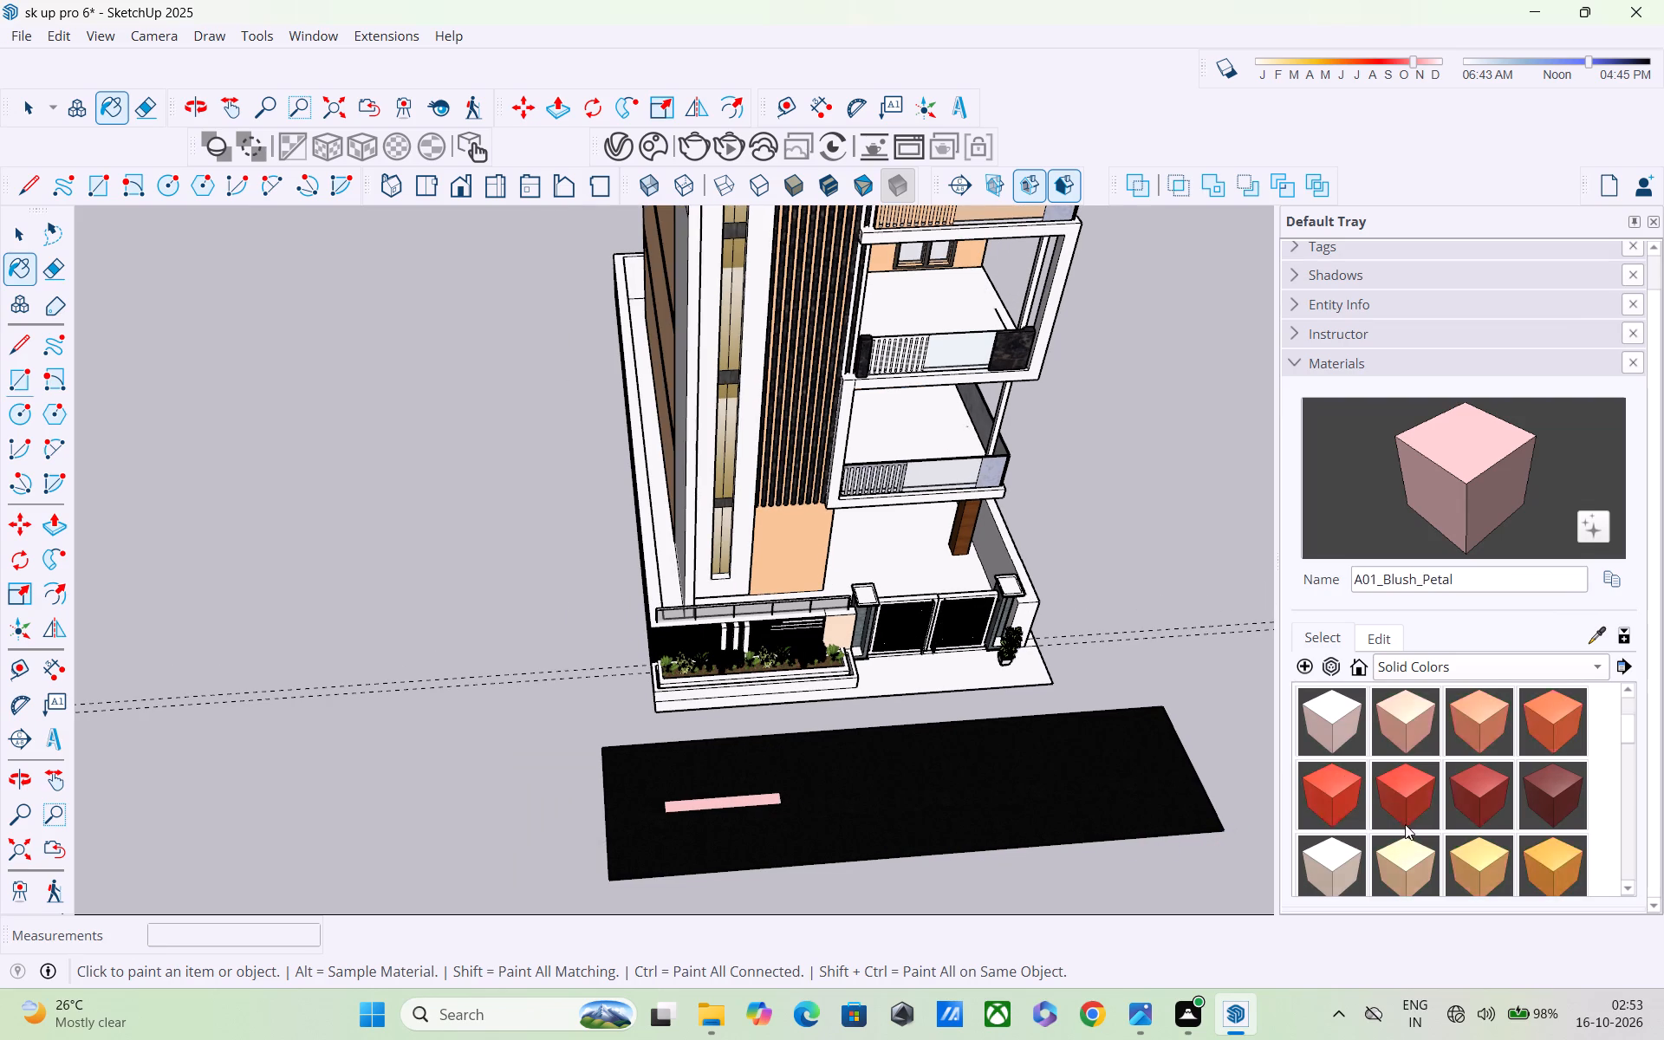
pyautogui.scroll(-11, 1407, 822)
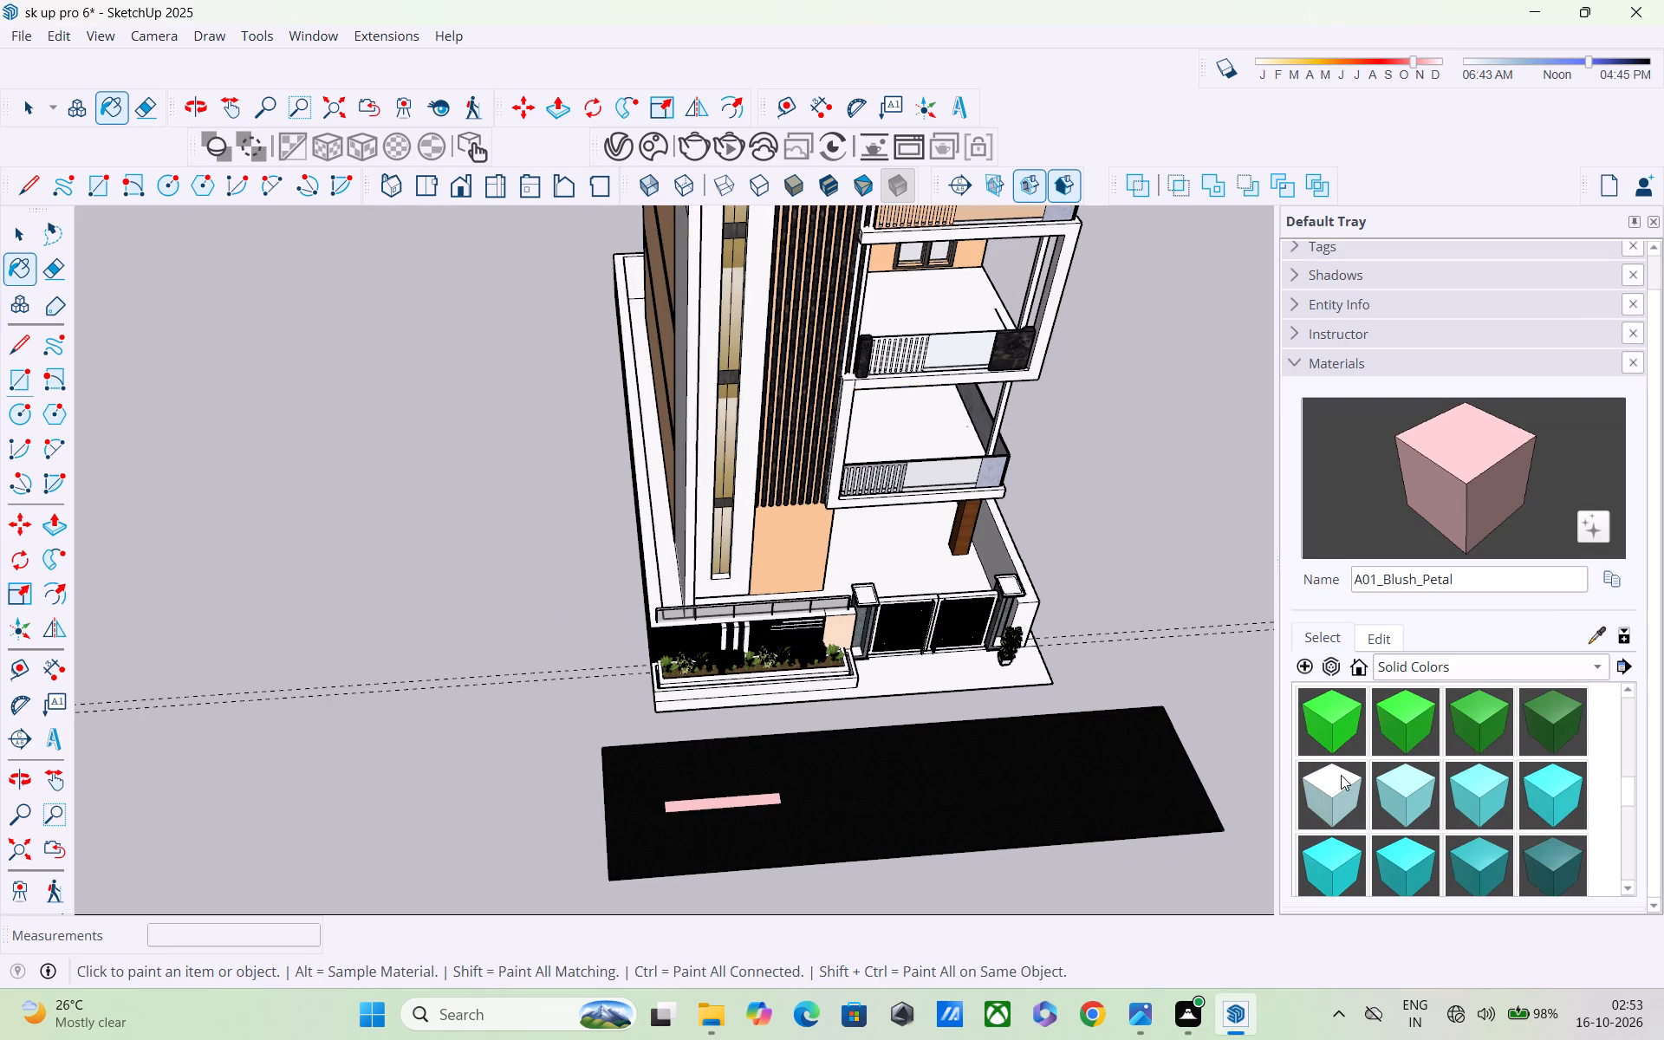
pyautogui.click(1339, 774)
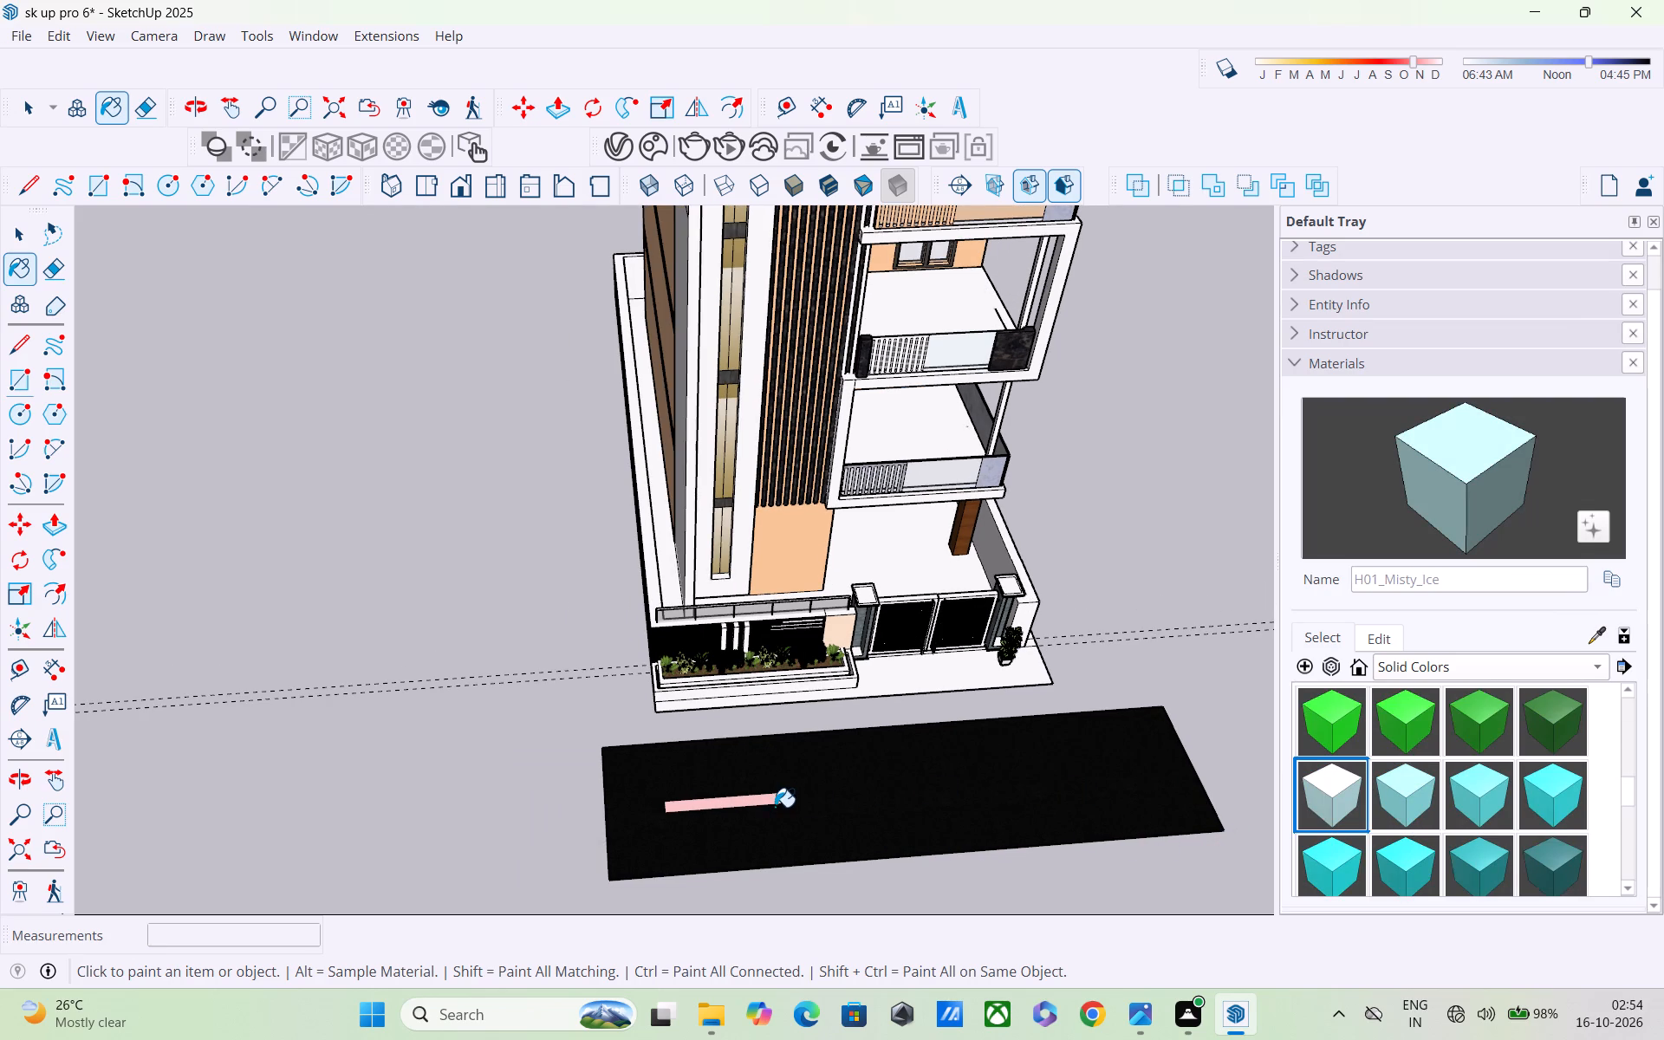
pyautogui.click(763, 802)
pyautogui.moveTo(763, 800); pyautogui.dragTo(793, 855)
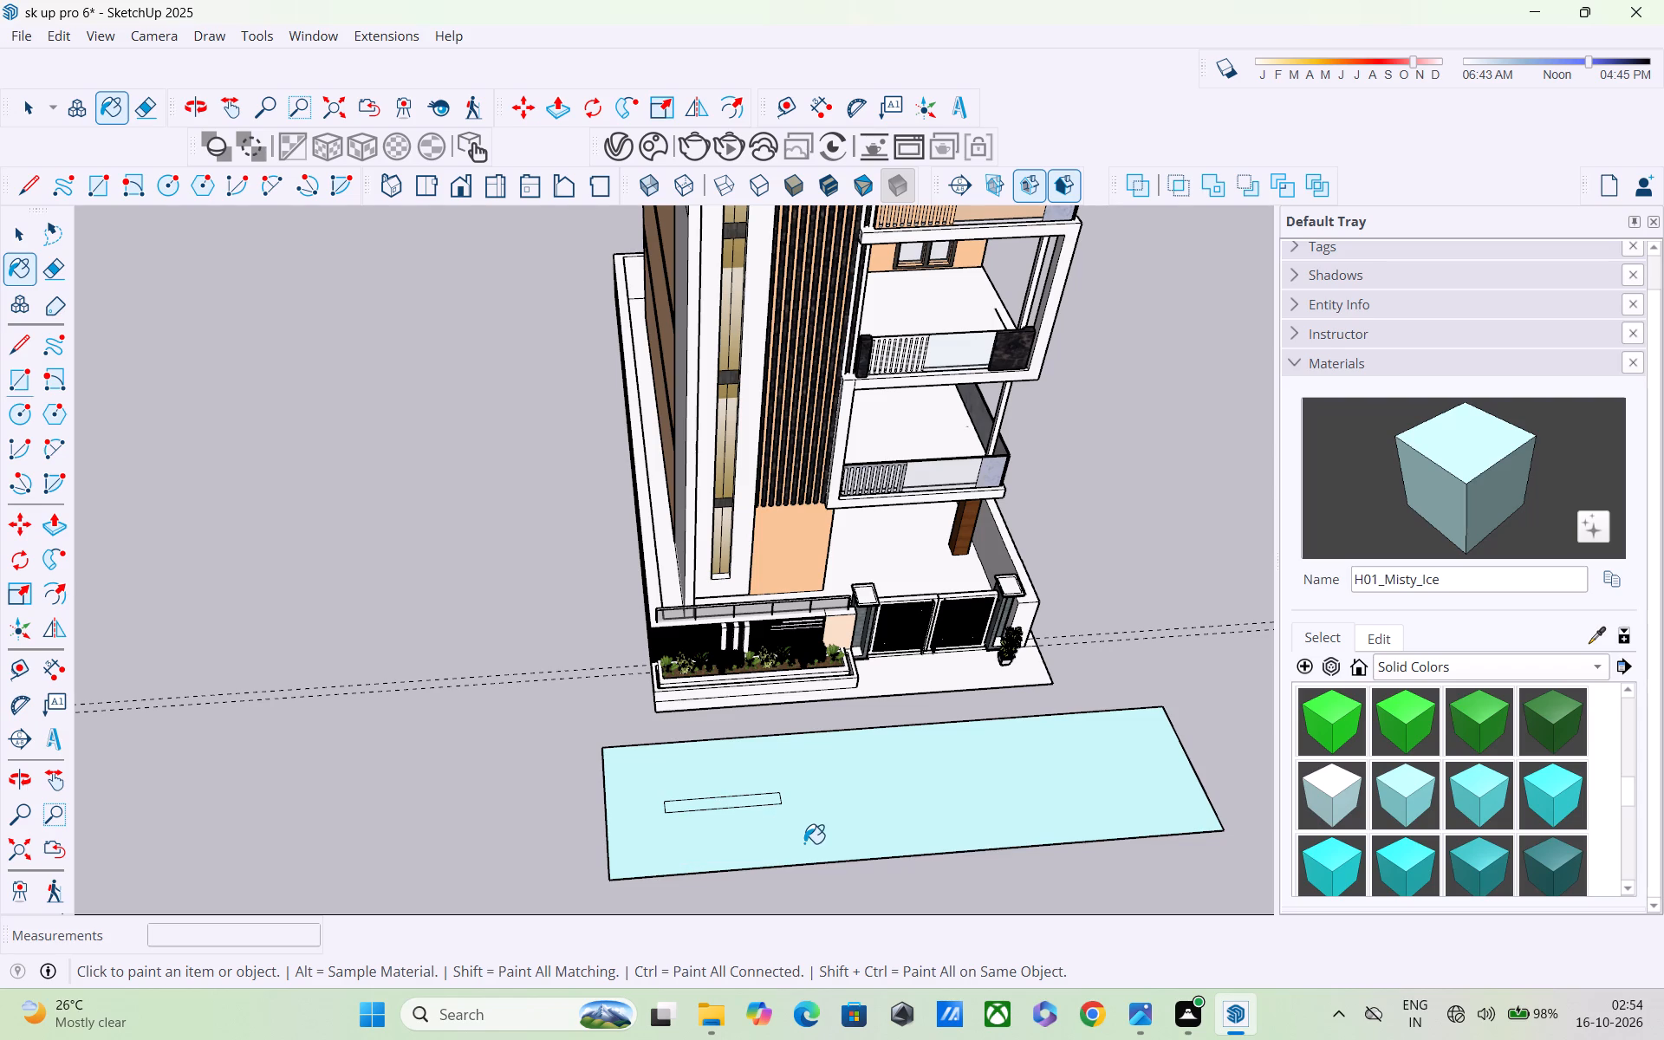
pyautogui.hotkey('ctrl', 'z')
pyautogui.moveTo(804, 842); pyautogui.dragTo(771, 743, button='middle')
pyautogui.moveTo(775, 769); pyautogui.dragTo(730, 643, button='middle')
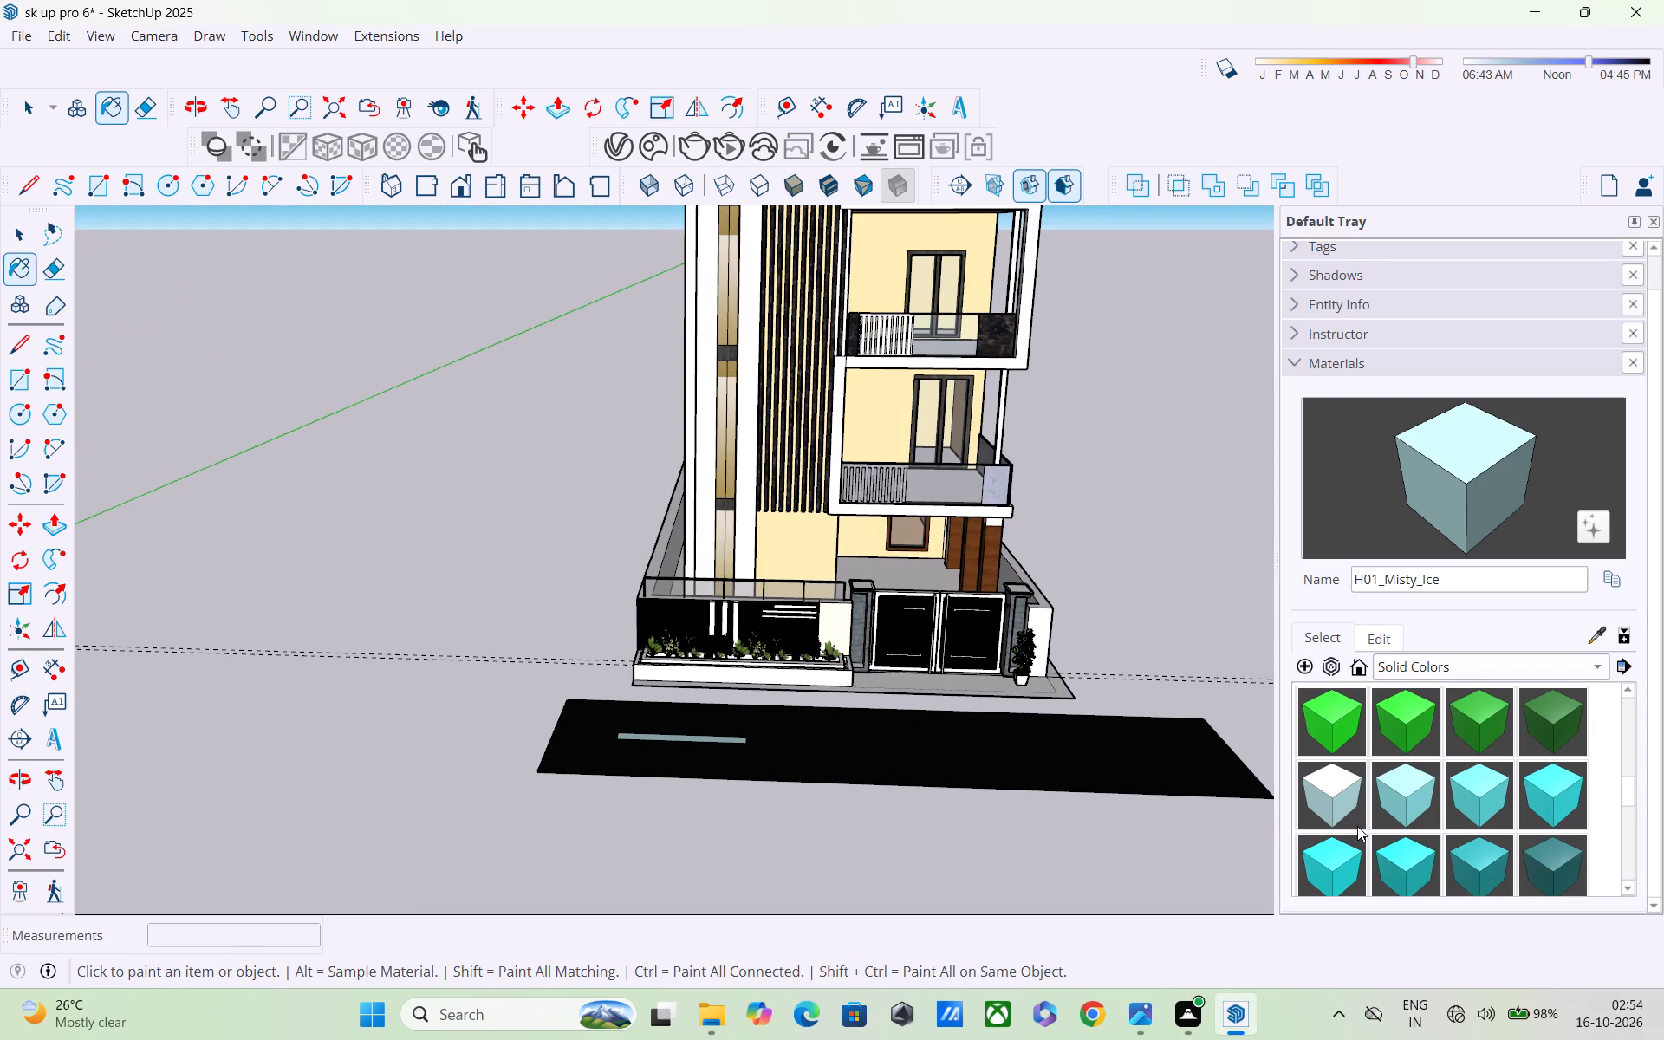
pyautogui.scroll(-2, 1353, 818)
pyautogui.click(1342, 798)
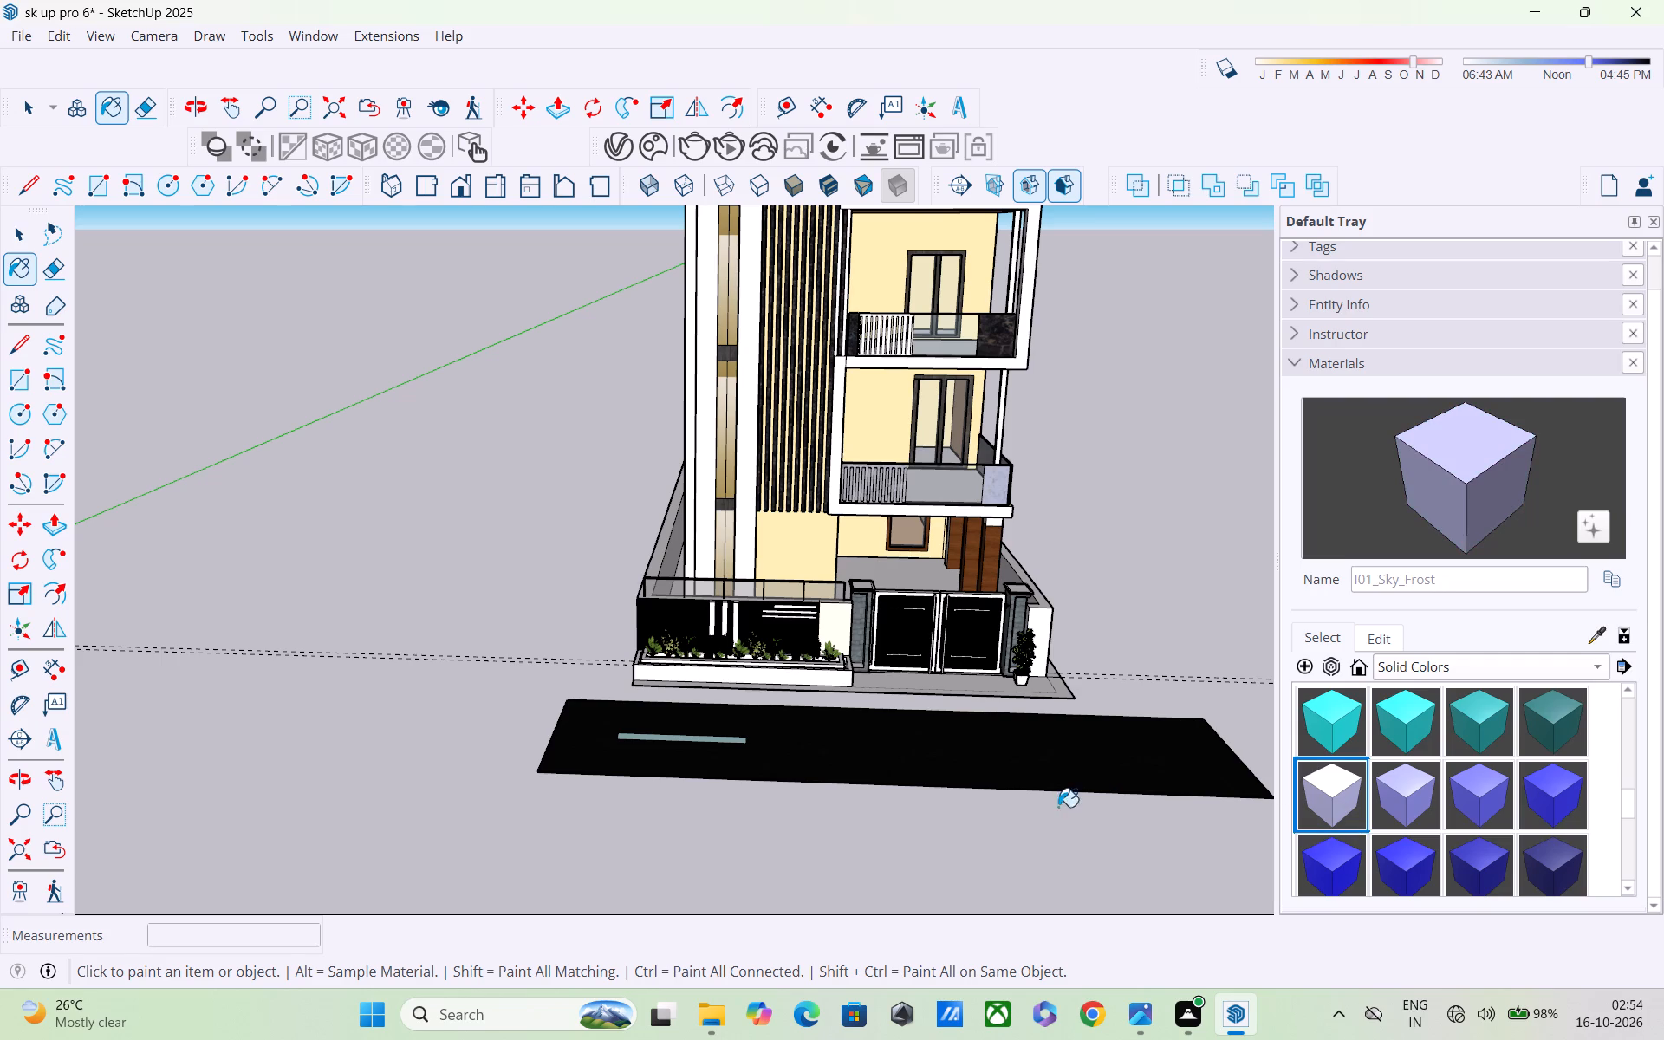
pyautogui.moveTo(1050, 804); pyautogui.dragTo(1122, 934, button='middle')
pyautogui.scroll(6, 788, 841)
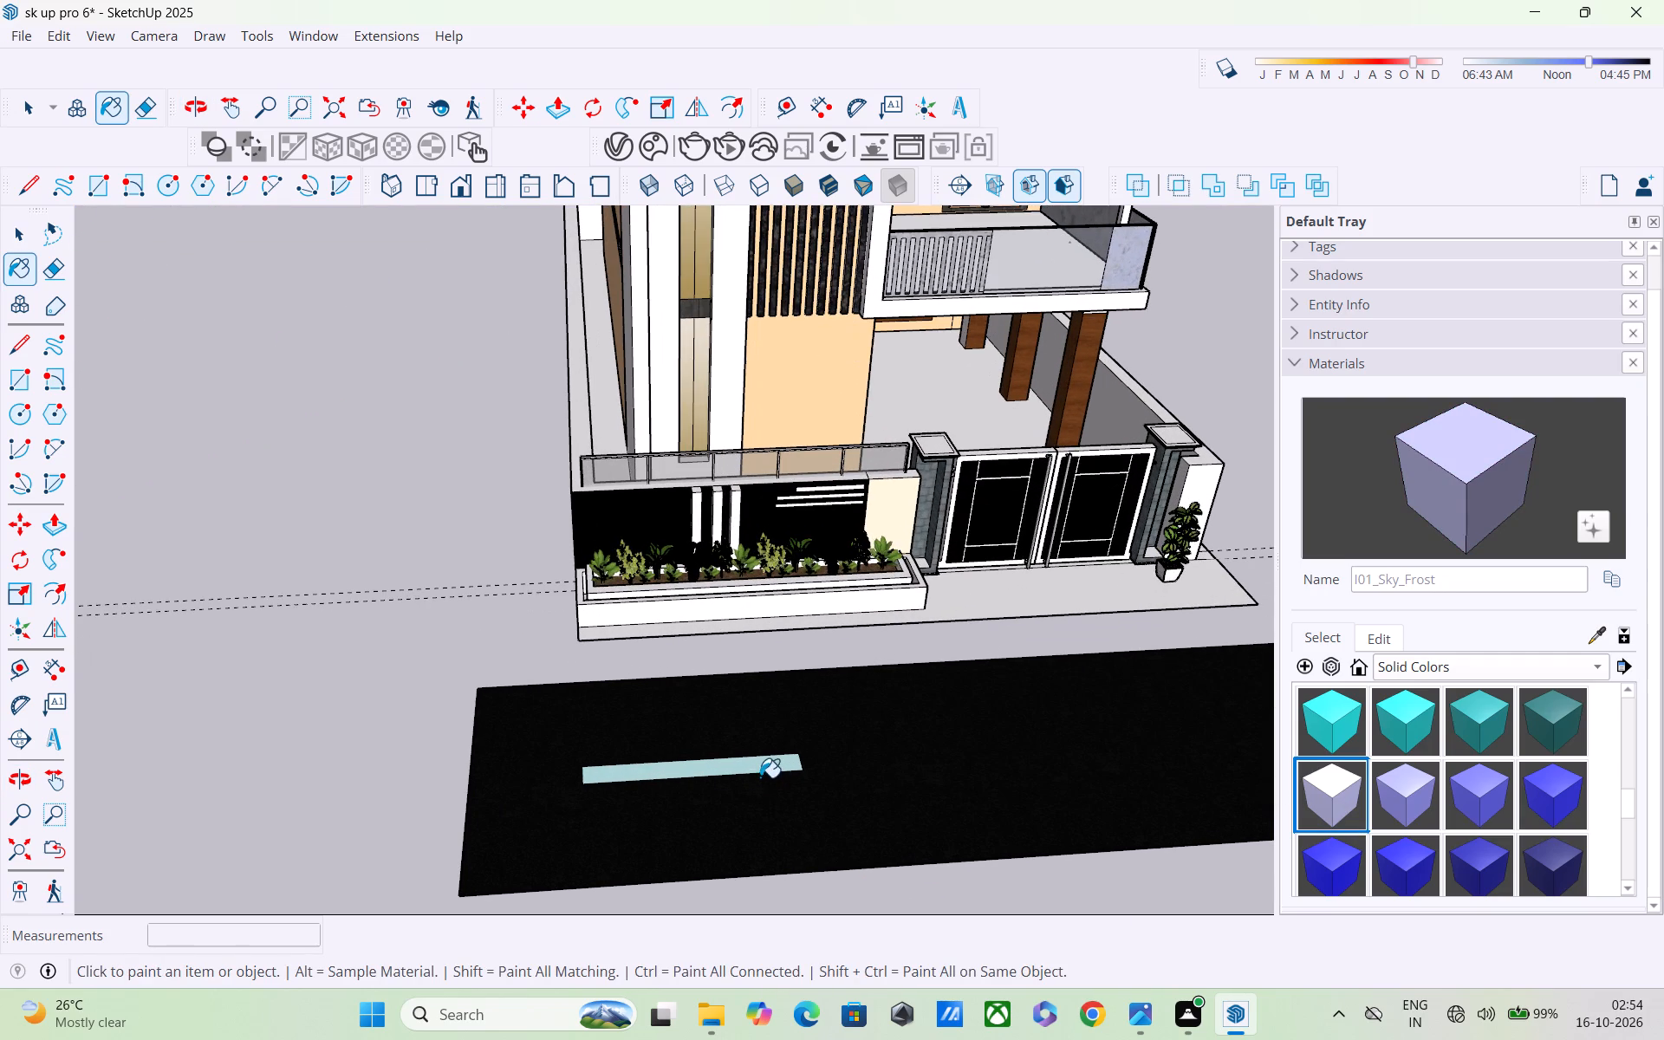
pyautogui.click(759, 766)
# Paint the lane-marking rectangle white with M00_Soft_Cloud from the Solid Colors collection.
pyautogui.scroll(-3, 1521, 789)
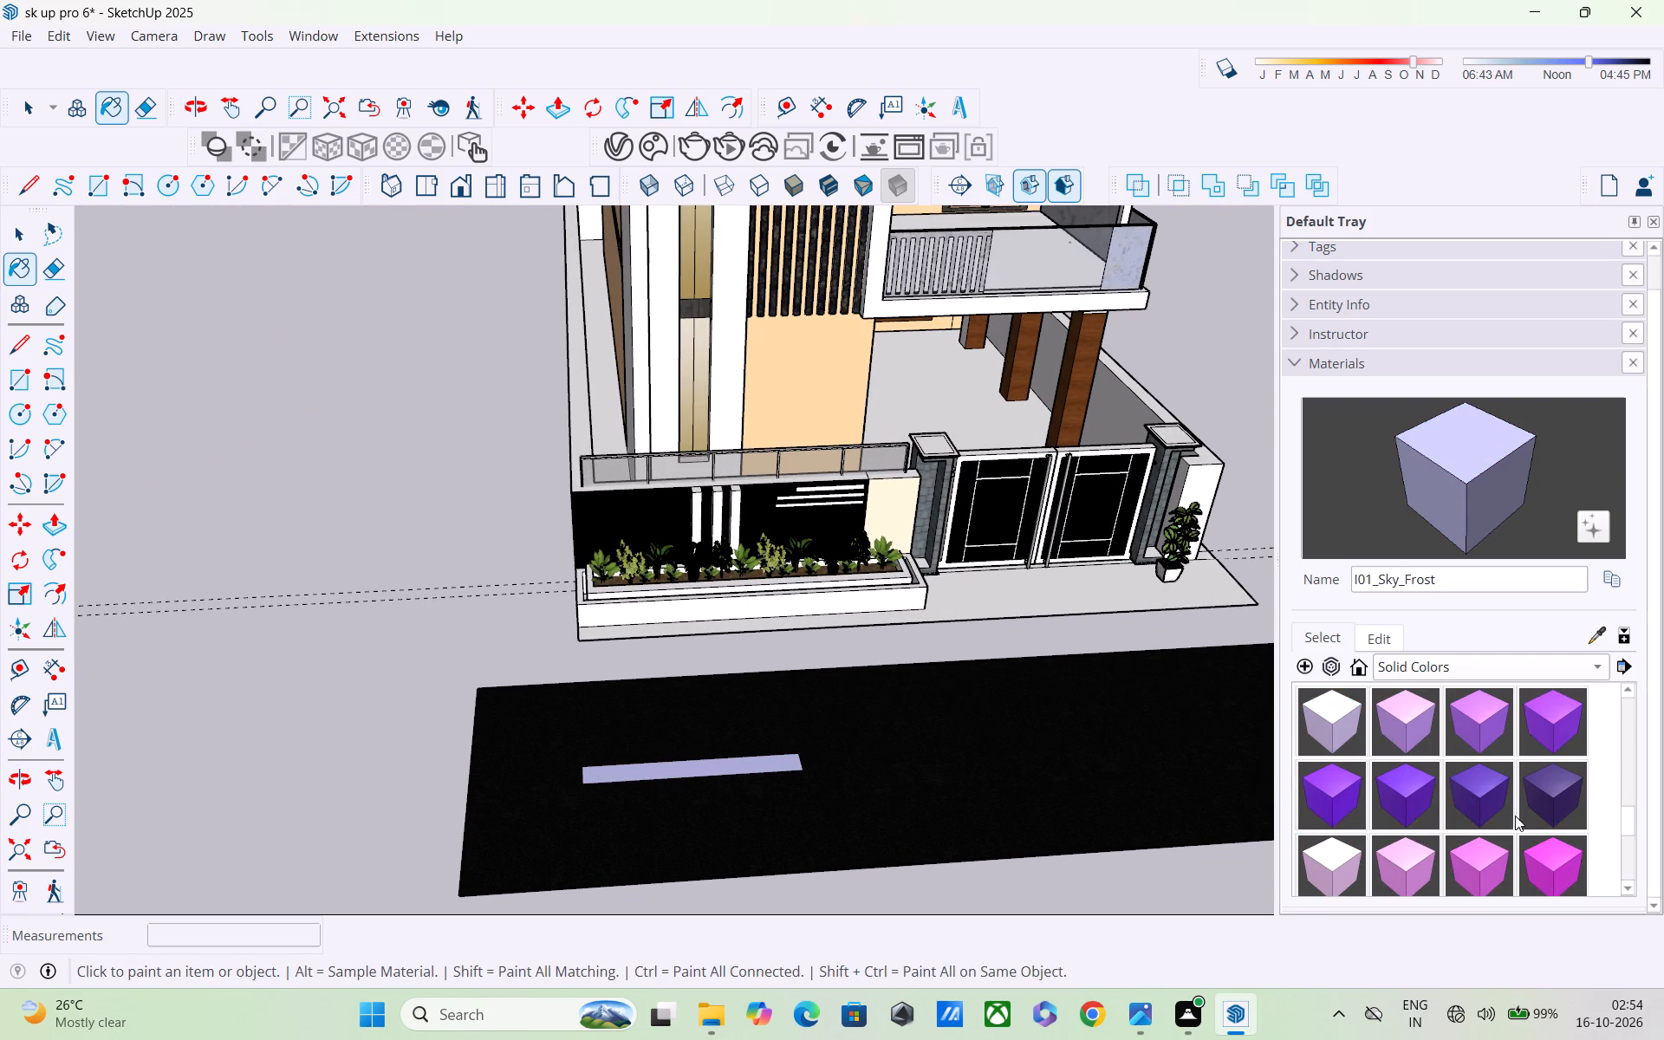
pyautogui.click(1348, 721)
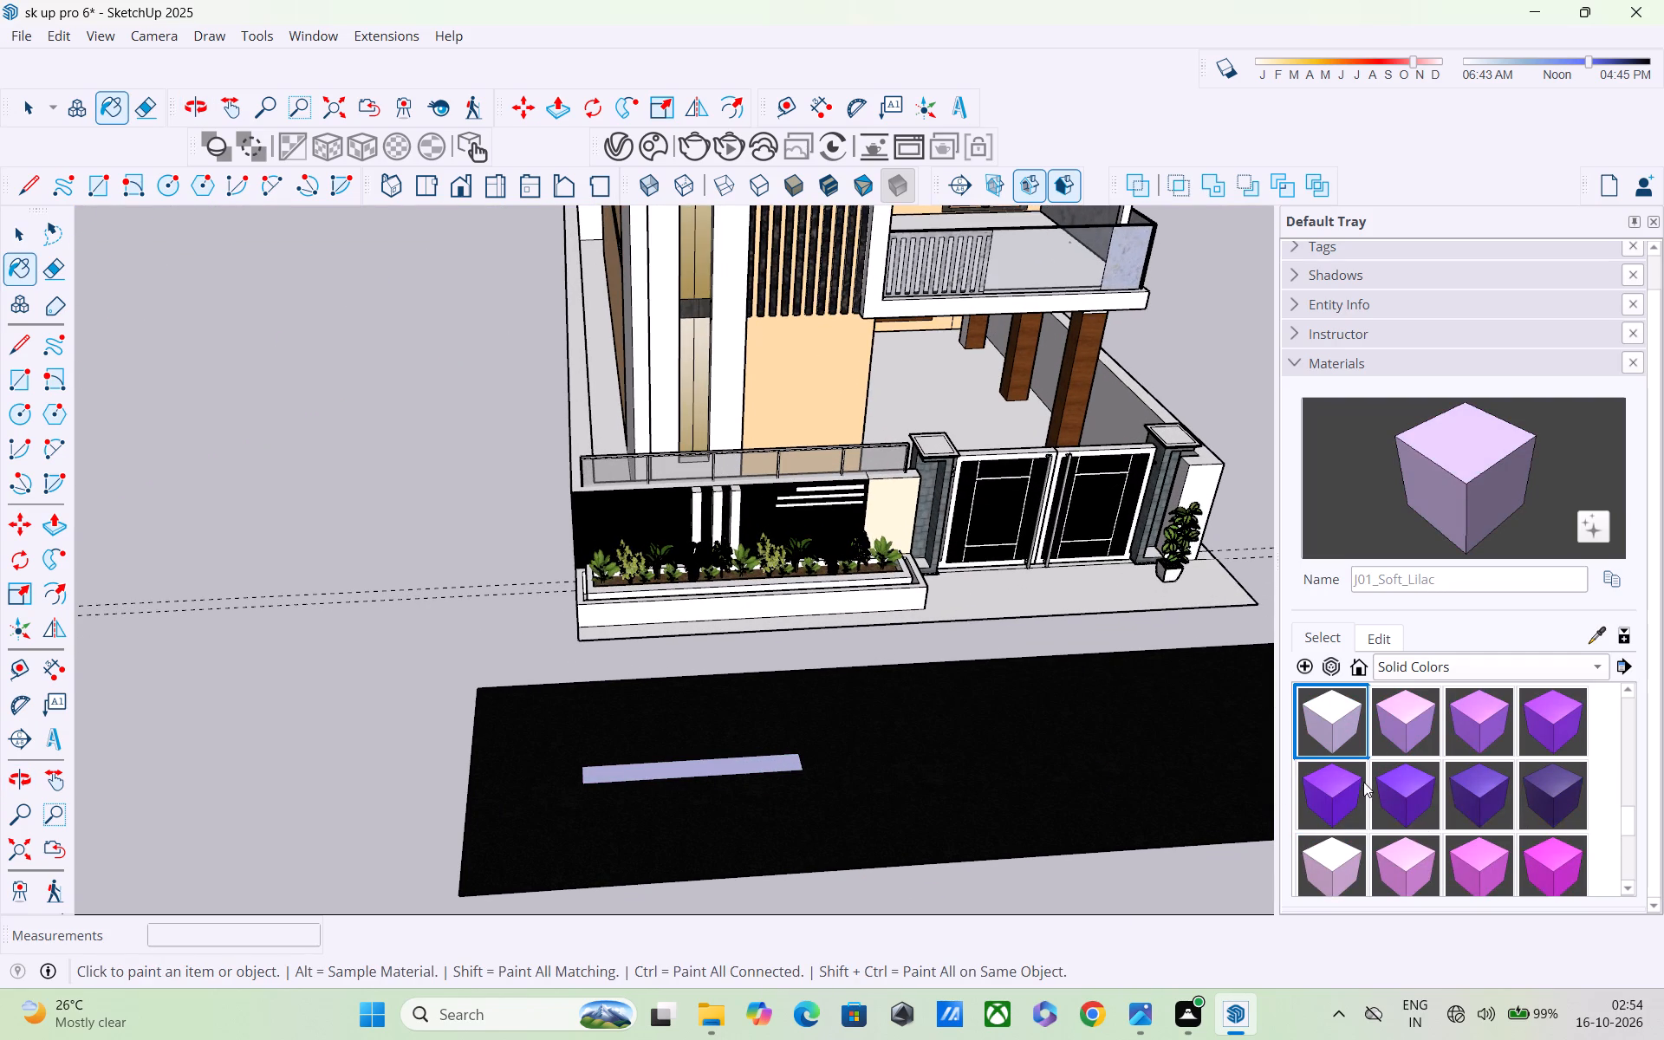
pyautogui.click(1342, 868)
pyautogui.scroll(-8, 1341, 864)
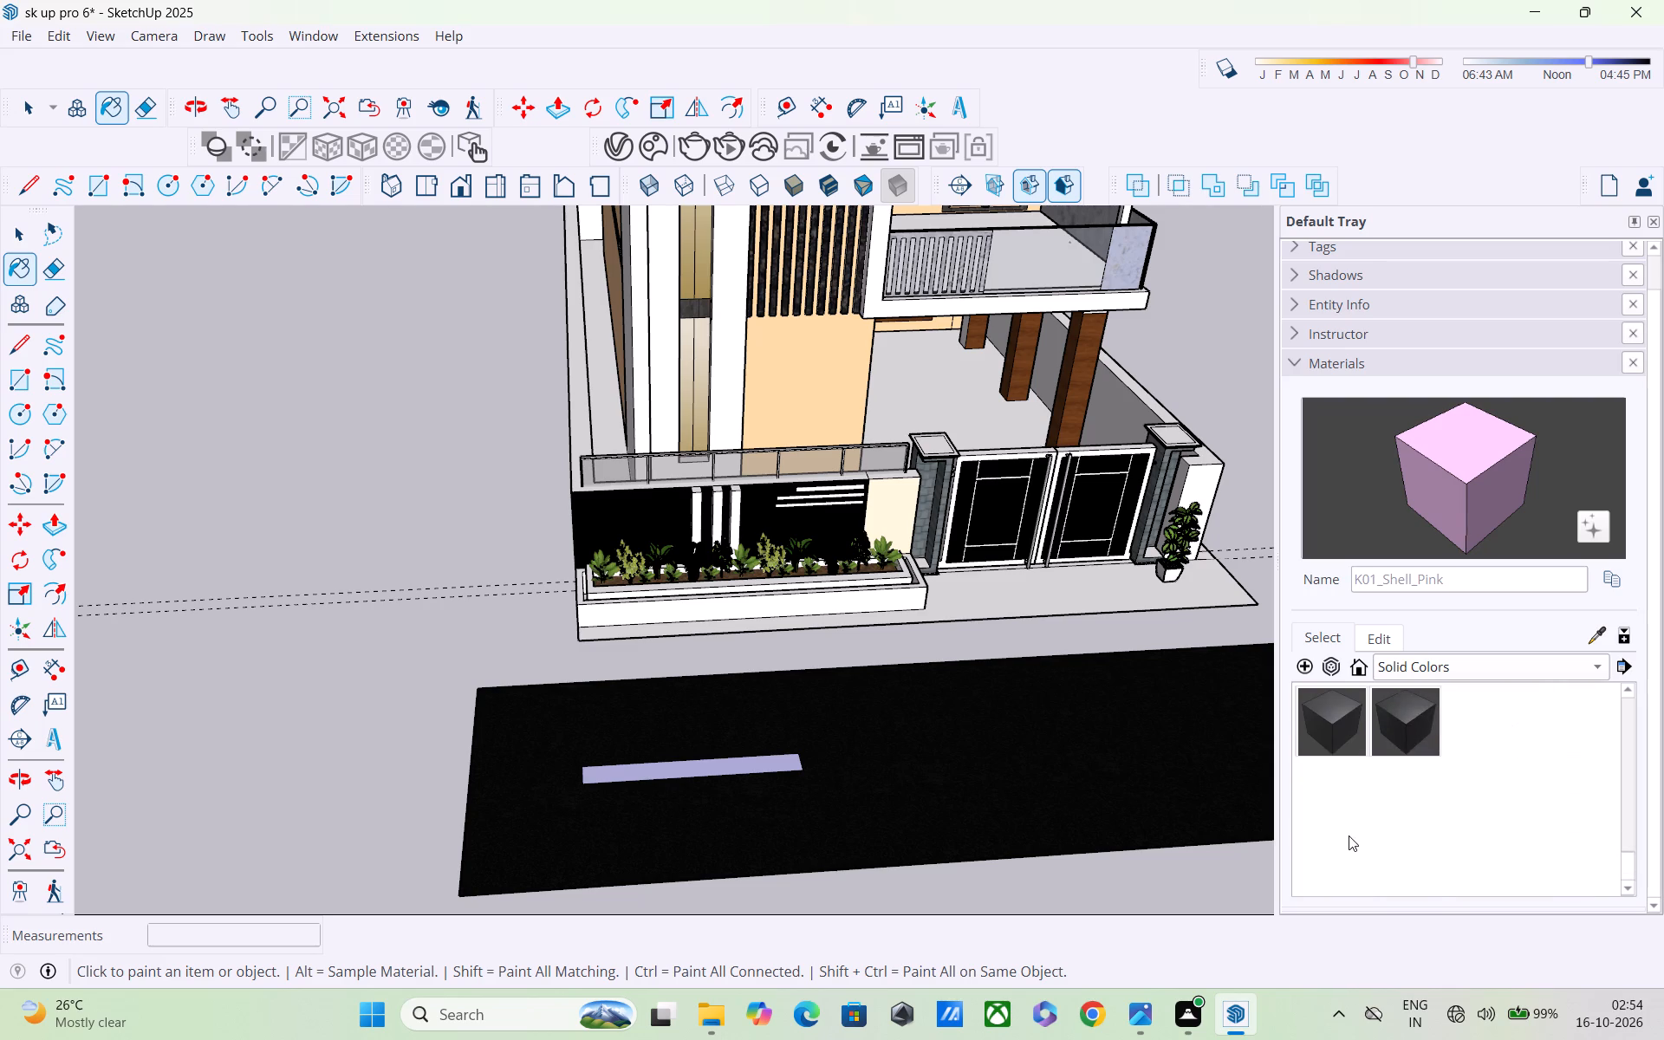
pyautogui.scroll(2, 1349, 829)
pyautogui.click(1325, 721)
pyautogui.scroll(2, 684, 854)
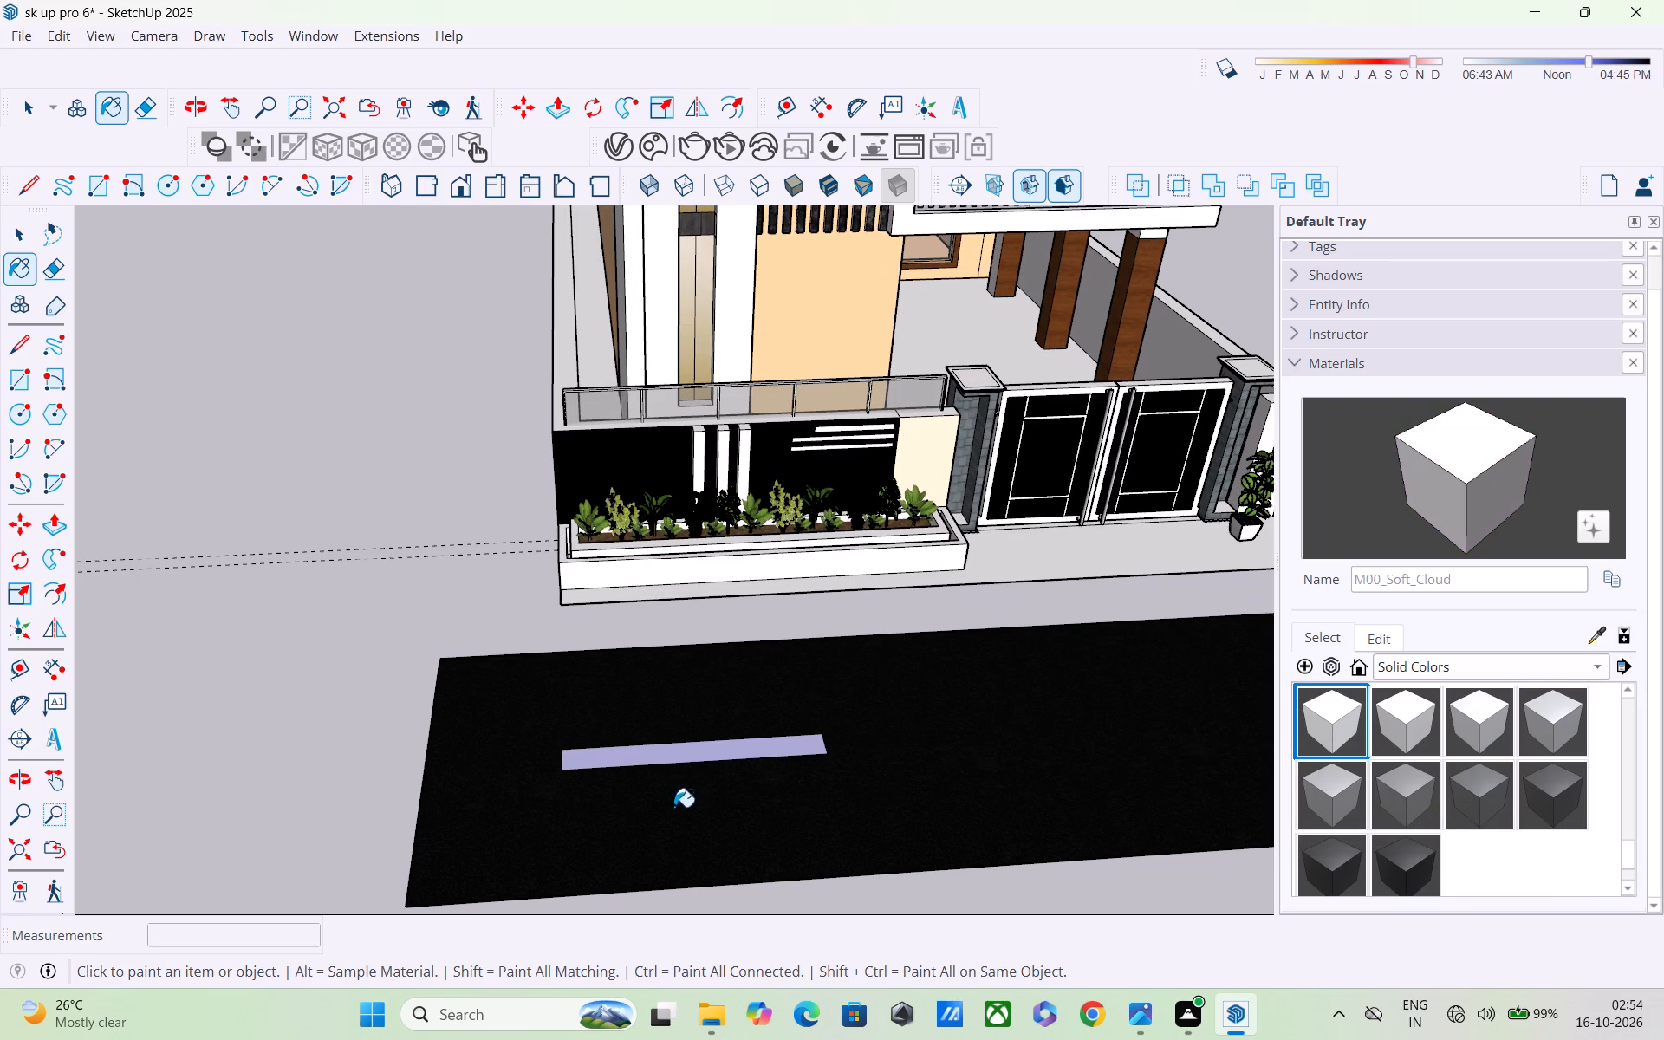
pyautogui.click(686, 757)
pyautogui.moveTo(725, 807); pyautogui.dragTo(864, 1030, button='middle')
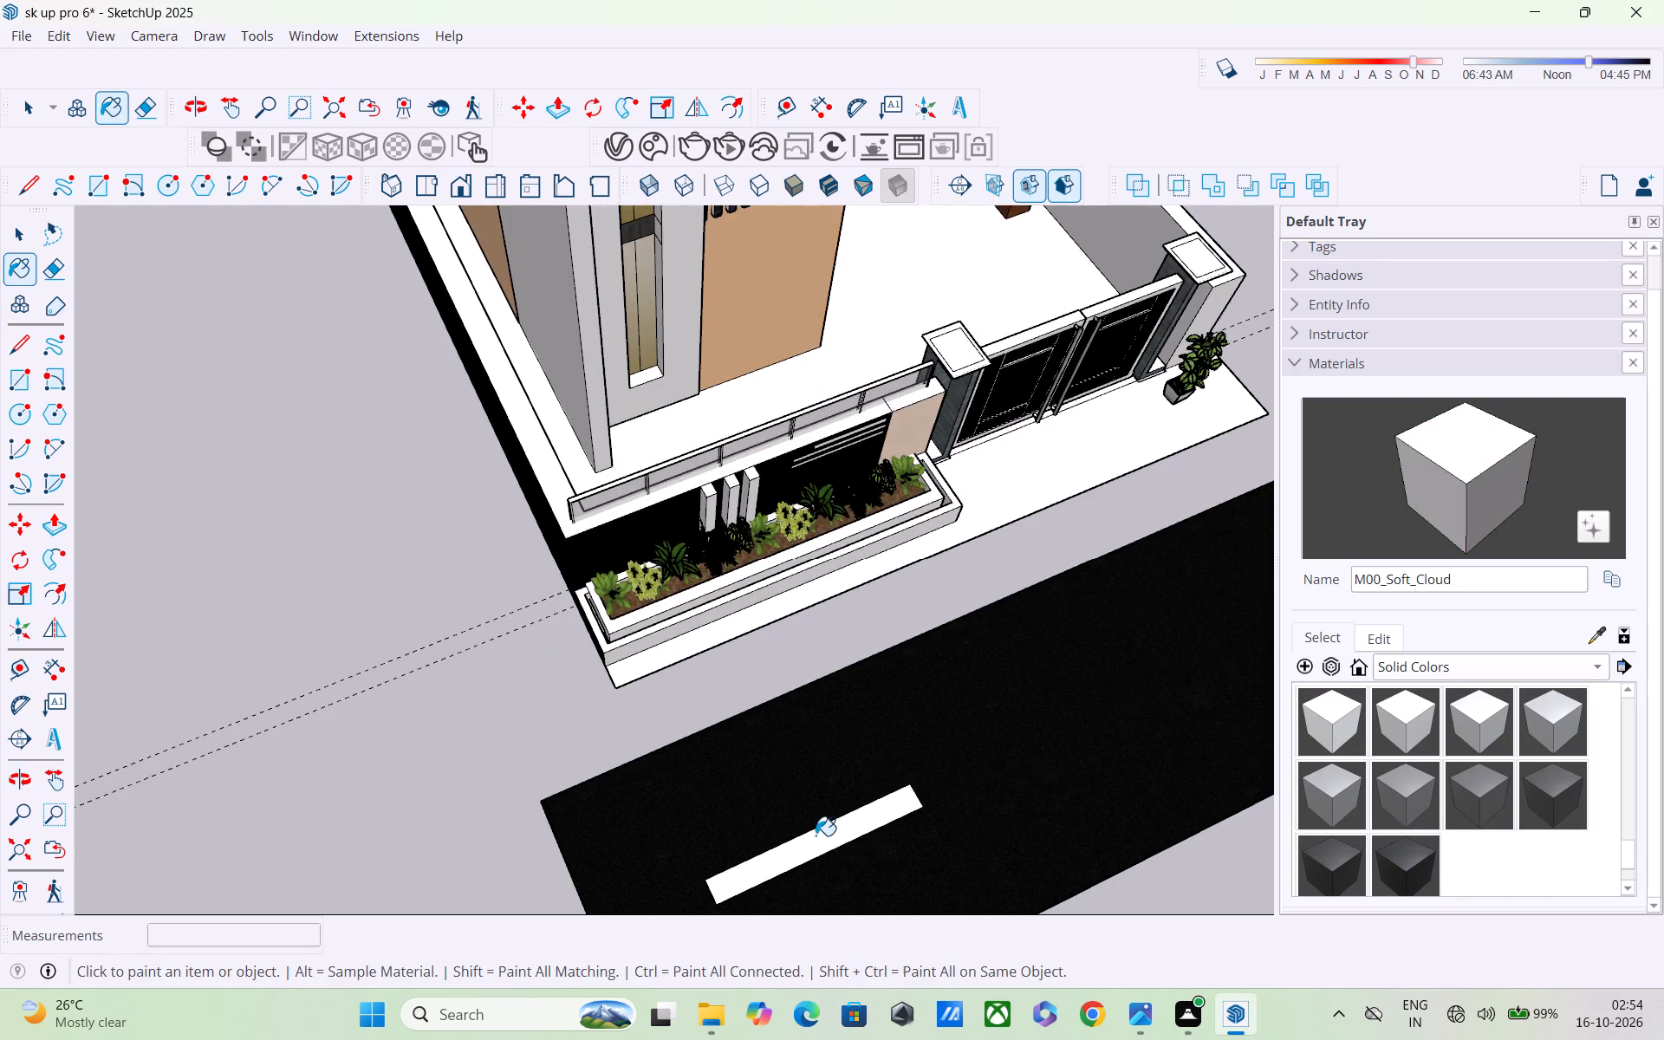
# Copy the four edges of the white lane marking about 11' 6" lengthwise along the road towards the gate.
pyautogui.scroll(-2, 816, 835)
pyautogui.moveTo(823, 862); pyautogui.dragTo(793, 764, button='middle')
pyautogui.scroll(-4, 793, 764)
pyautogui.moveTo(827, 806); pyautogui.dragTo(668, 820, button='middle')
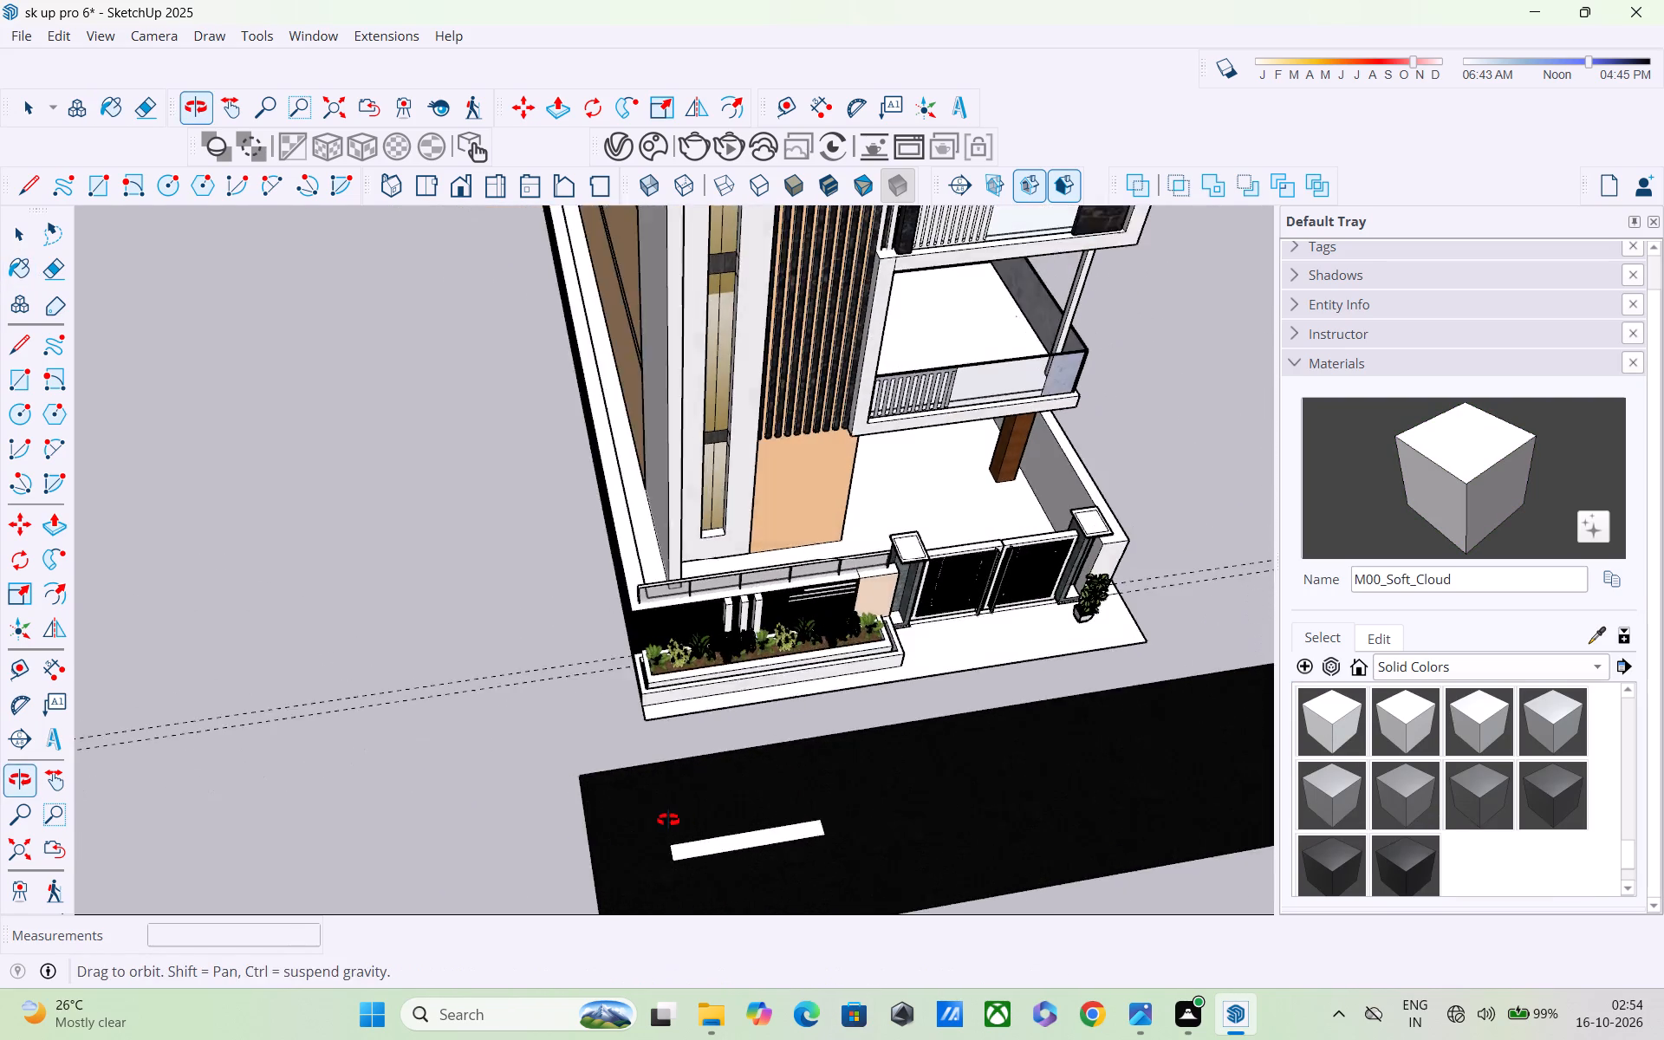
pyautogui.moveTo(668, 820); pyautogui.dragTo(654, 821, button='middle')
pyautogui.scroll(-2, 689, 851)
pyautogui.press('m')
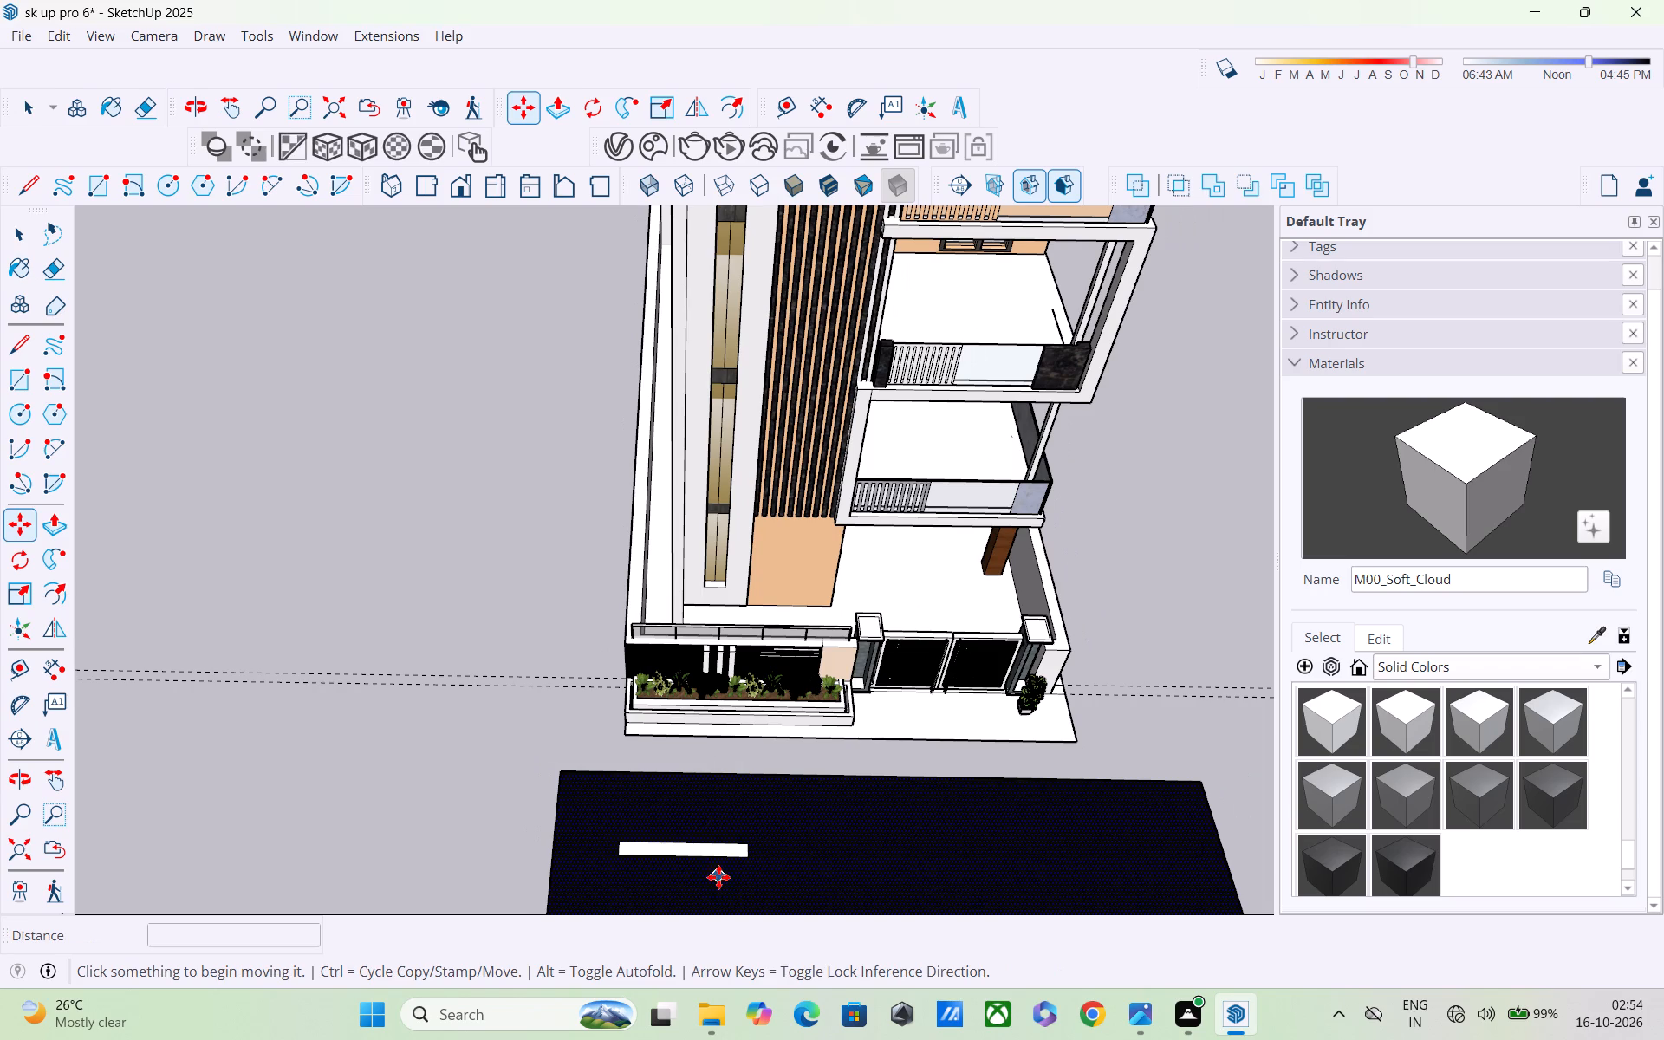
pyautogui.press('space')
pyautogui.click(746, 857)
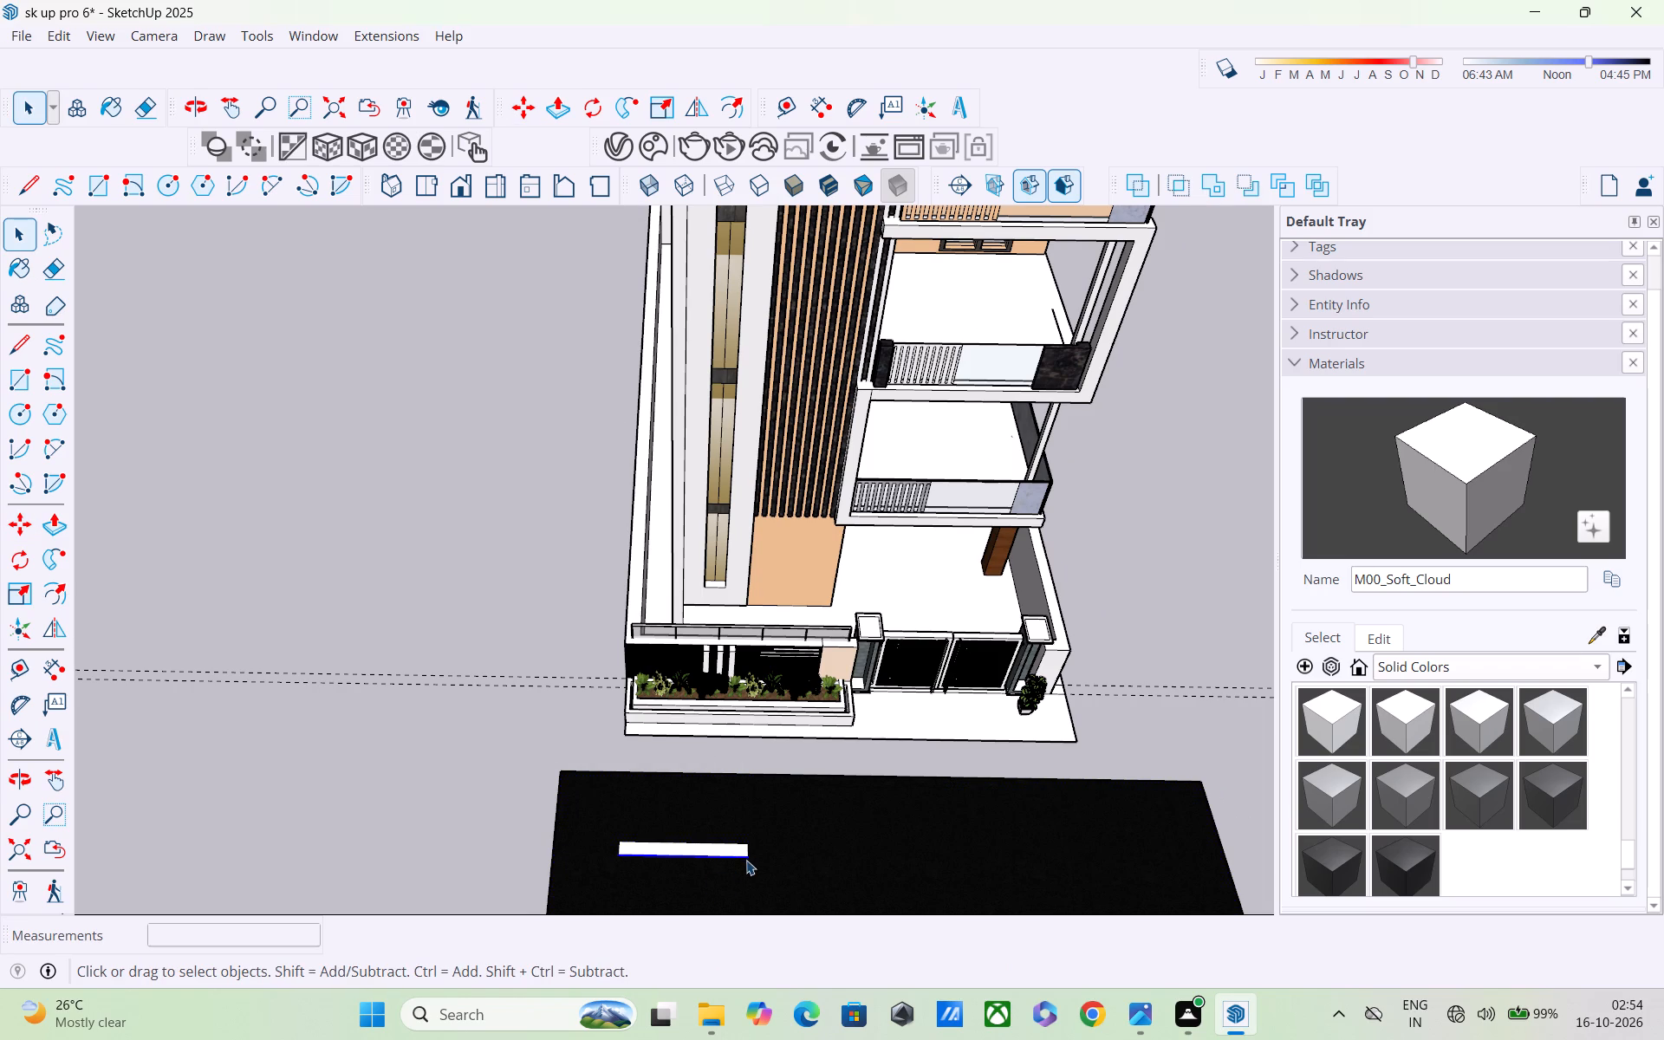
pyautogui.keyDown('shift'); pyautogui.scroll(7, 748, 864); pyautogui.keyUp('shift')
pyautogui.keyDown('shift'); pyautogui.click(744, 838); pyautogui.keyUp('shift')
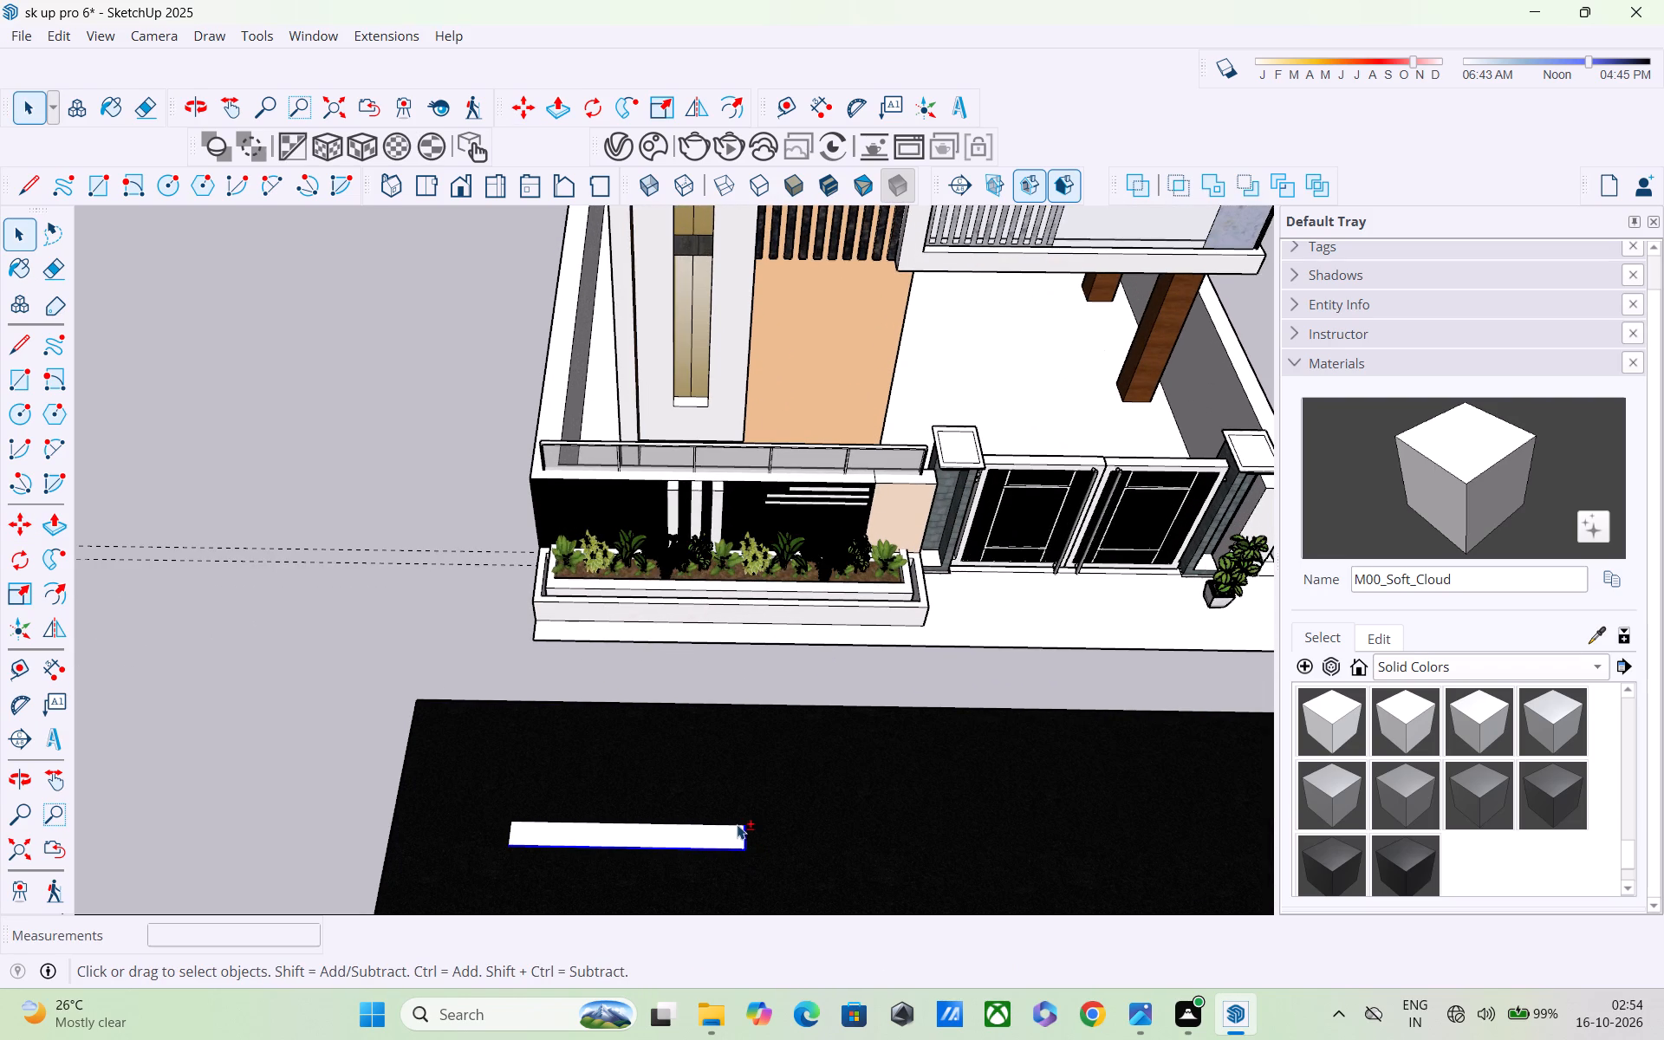
pyautogui.keyDown('shift'); pyautogui.click(737, 824); pyautogui.keyUp('shift')
pyautogui.keyDown('shift'); pyautogui.click(647, 802); pyautogui.keyUp('shift')
pyautogui.keyDown('shift'); pyautogui.scroll(3, 660, 841); pyautogui.keyUp('shift')
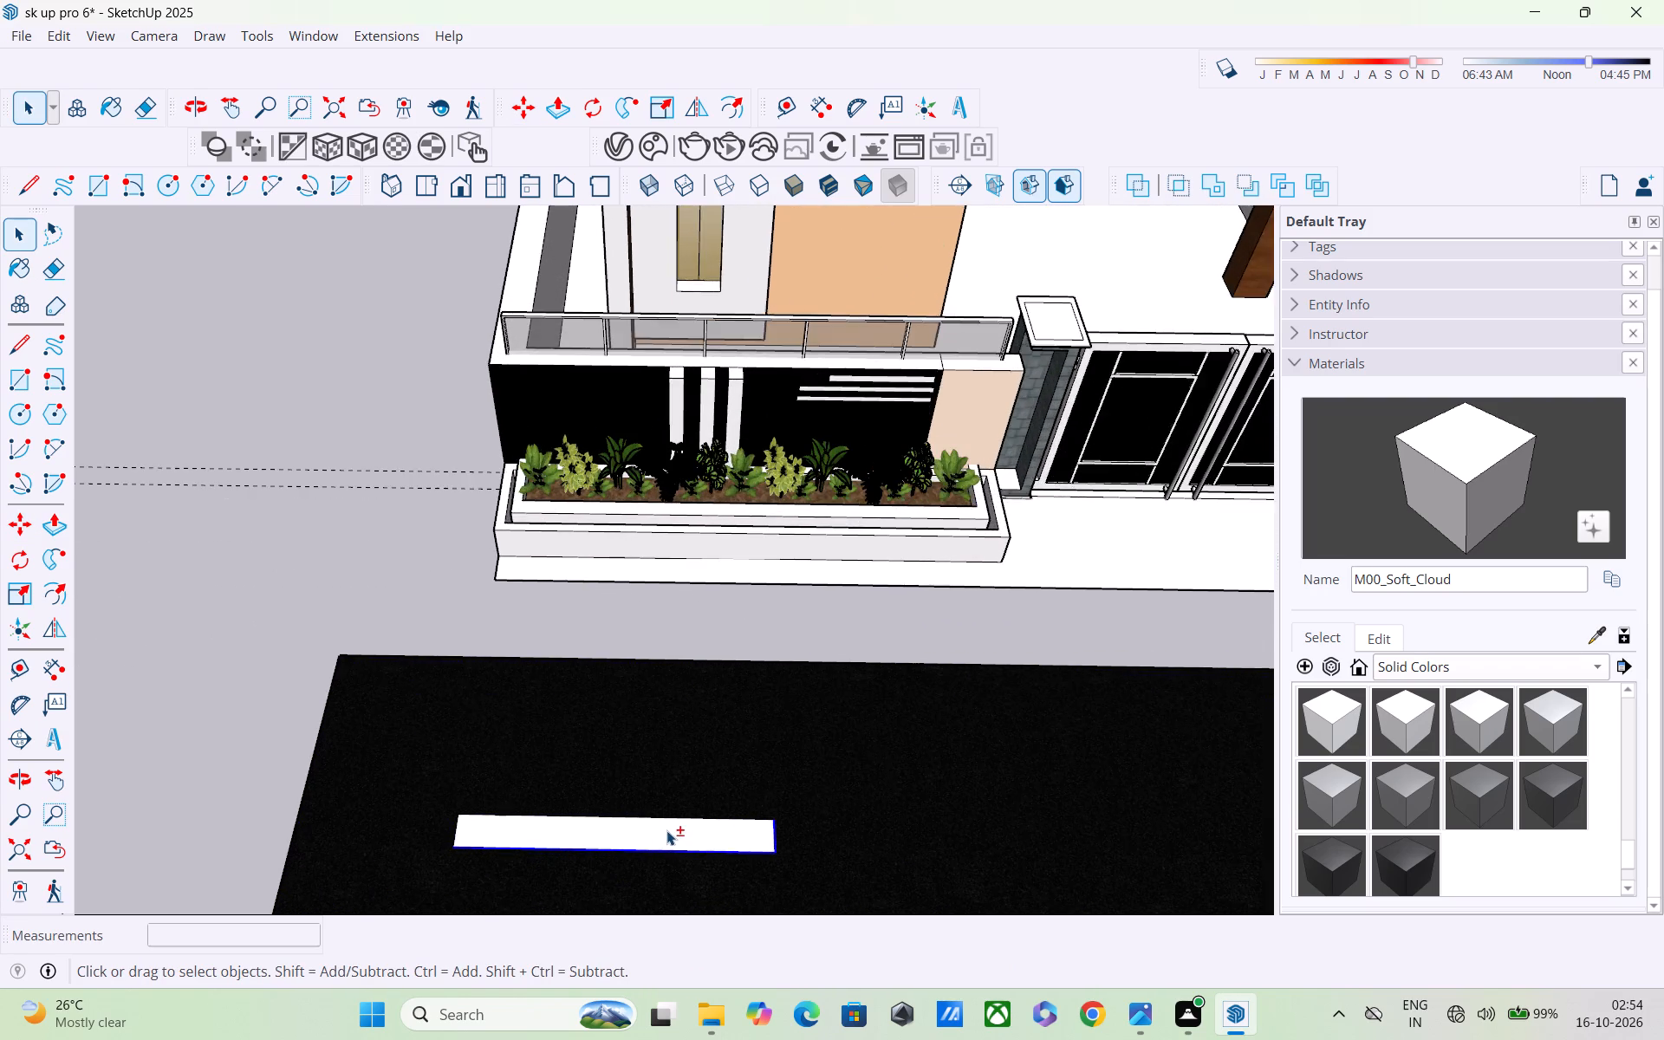
pyautogui.keyDown('shift'); pyautogui.scroll(4, 667, 829); pyautogui.keyUp('shift')
pyautogui.keyDown('shift'); pyautogui.click(669, 812); pyautogui.keyUp('shift')
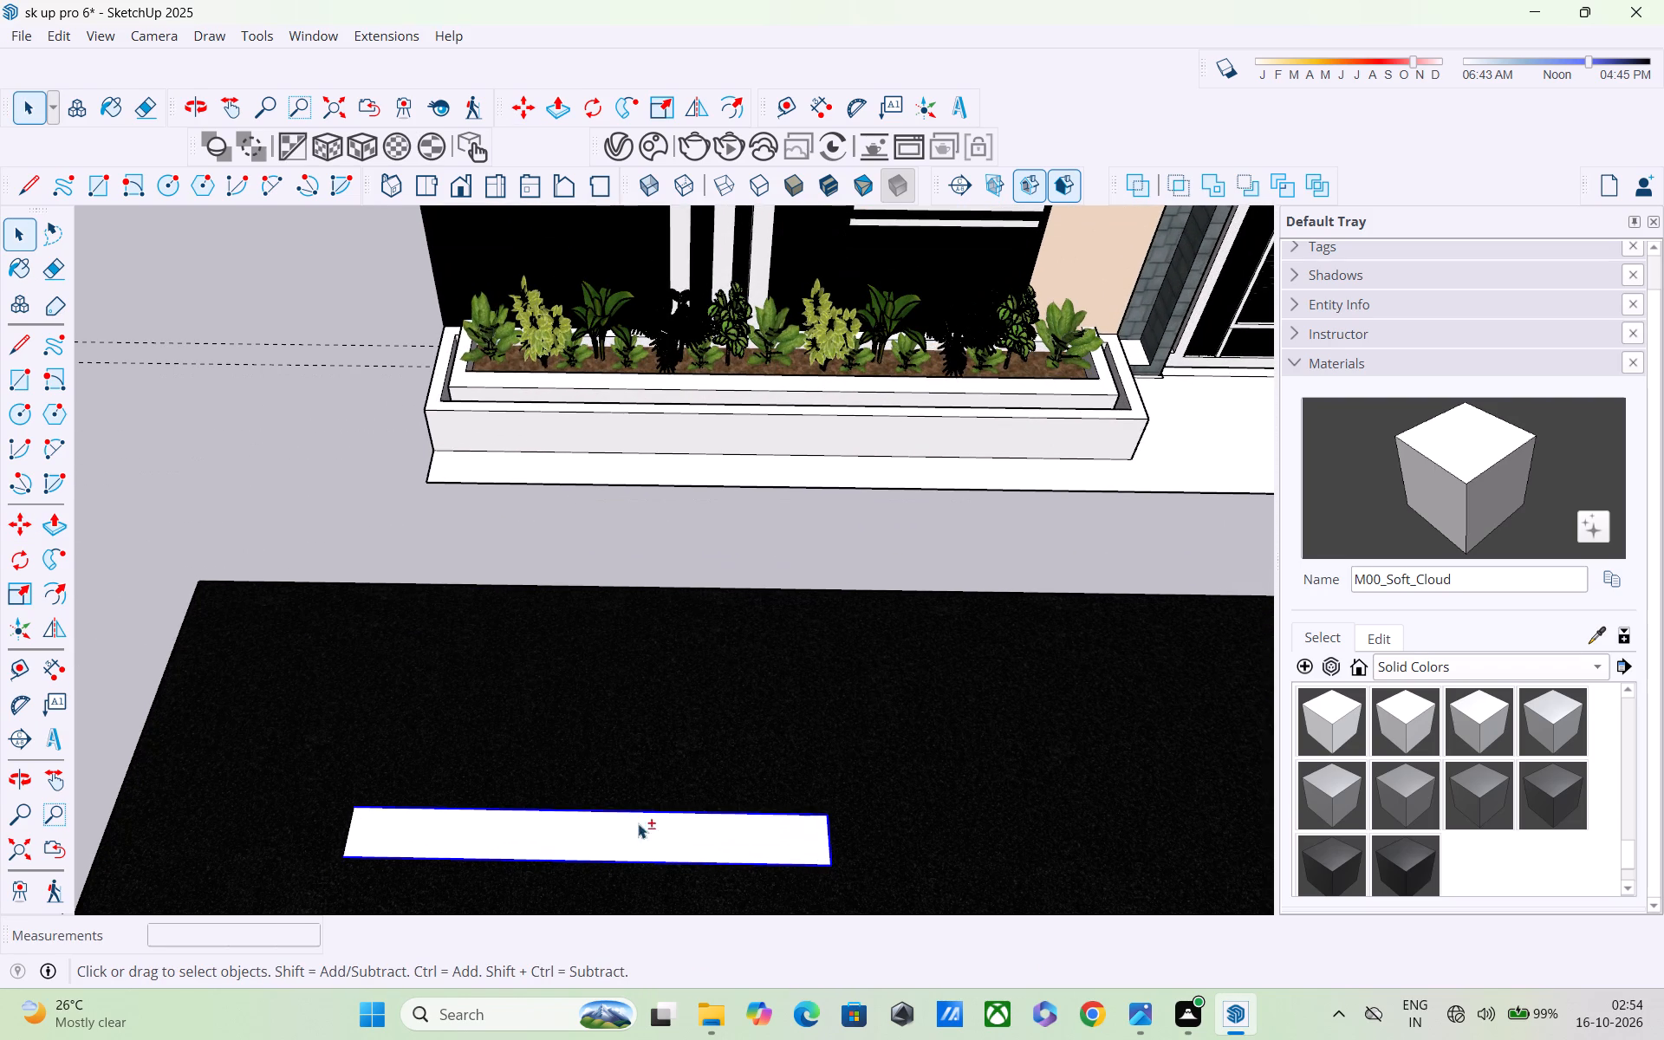
pyautogui.keyDown('shift'); pyautogui.click(350, 832); pyautogui.keyUp('shift')
pyautogui.press('m')
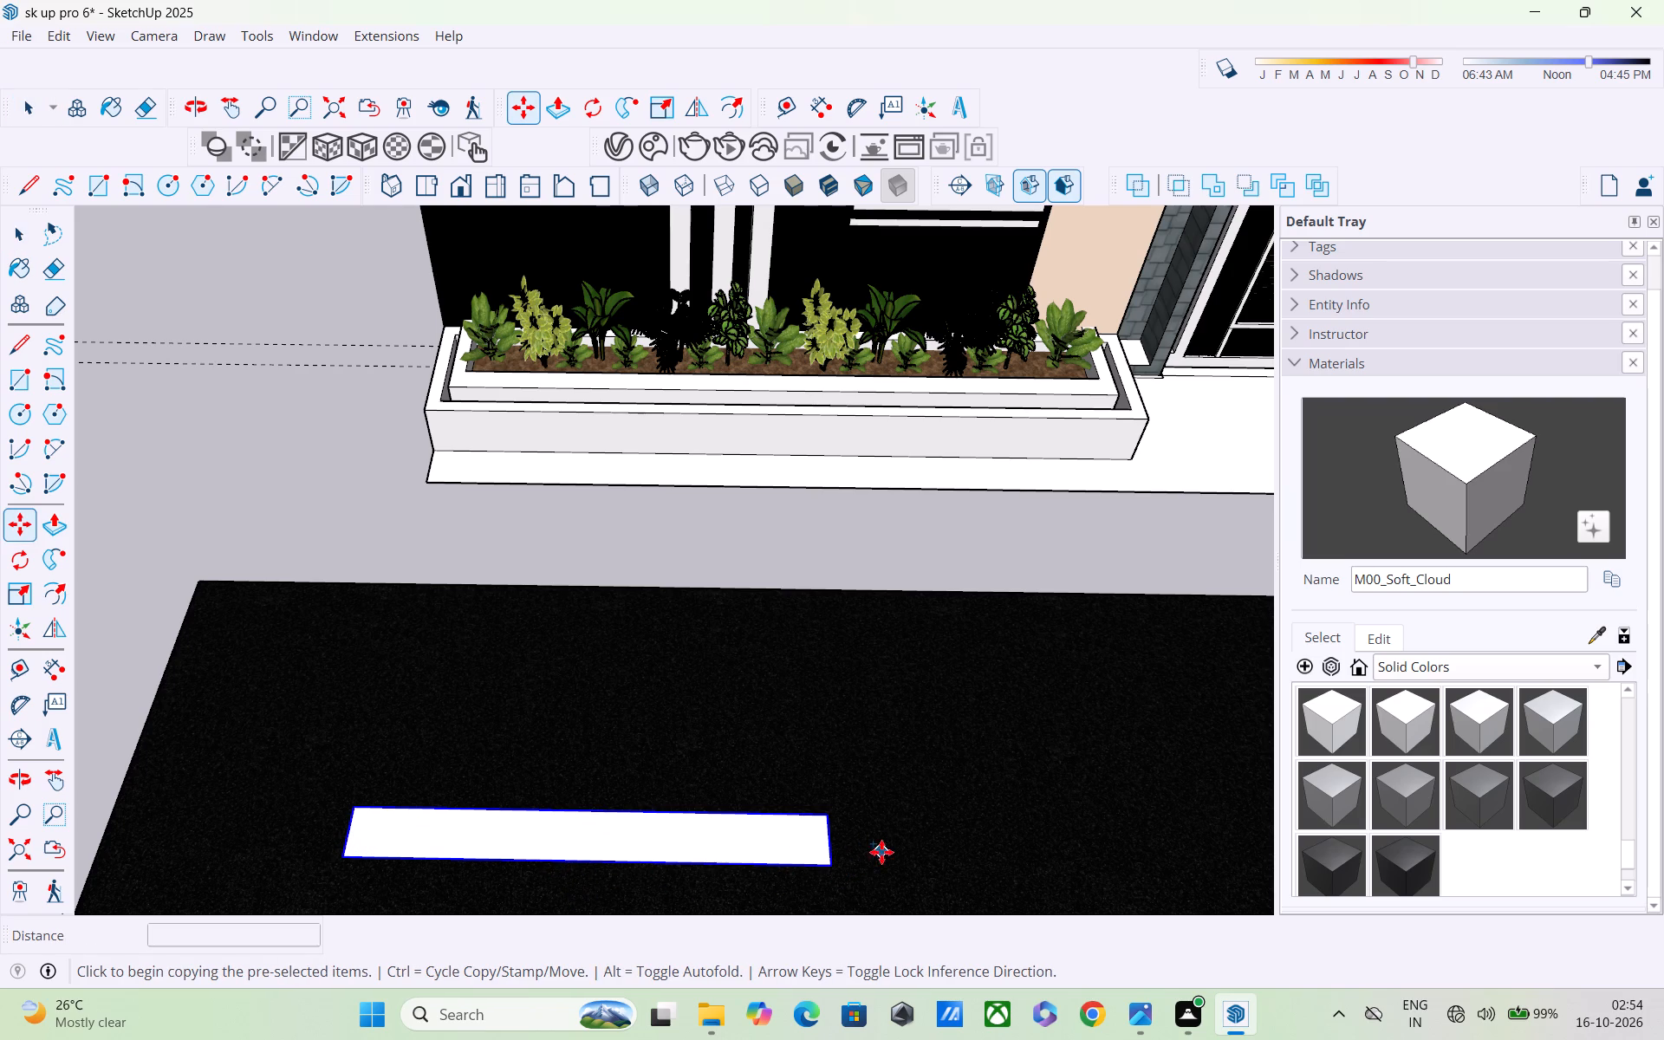
pyautogui.click(829, 868)
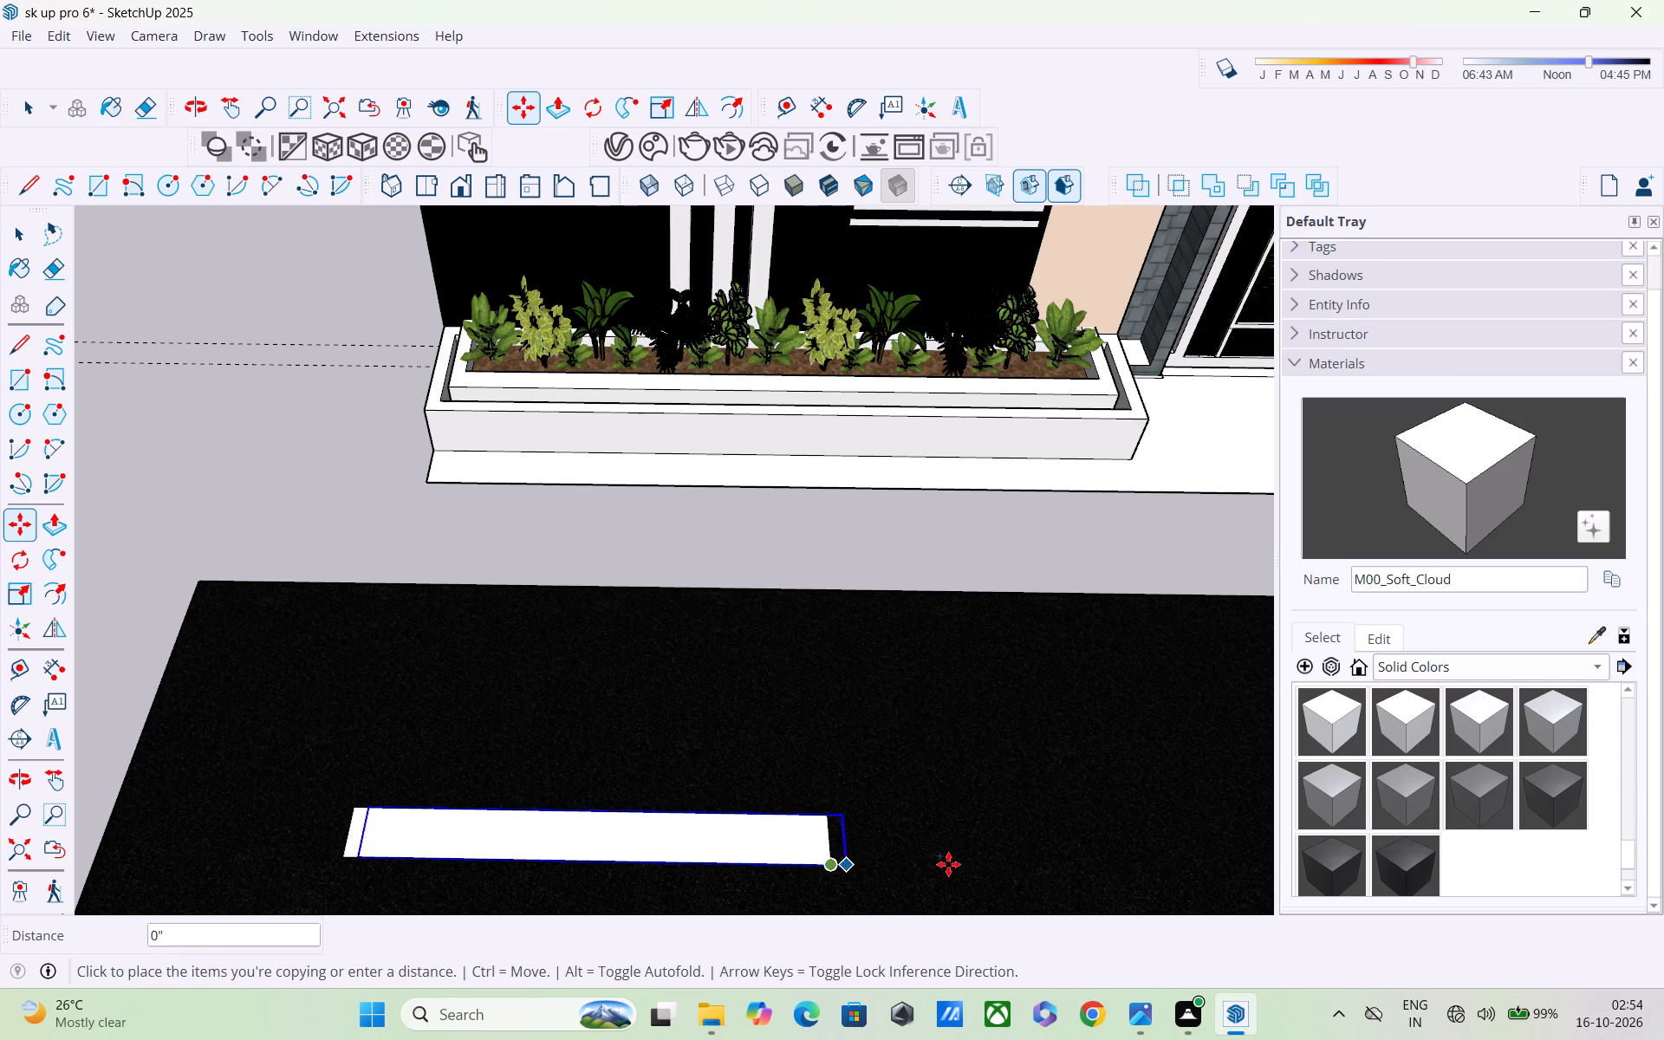
pyautogui.scroll(-3, 965, 861)
pyautogui.keyDown('shift'); pyautogui.moveTo(1003, 876); pyautogui.dragTo(741, 874, button='middle'); pyautogui.keyUp('shift')
pyautogui.scroll(-3, 754, 871)
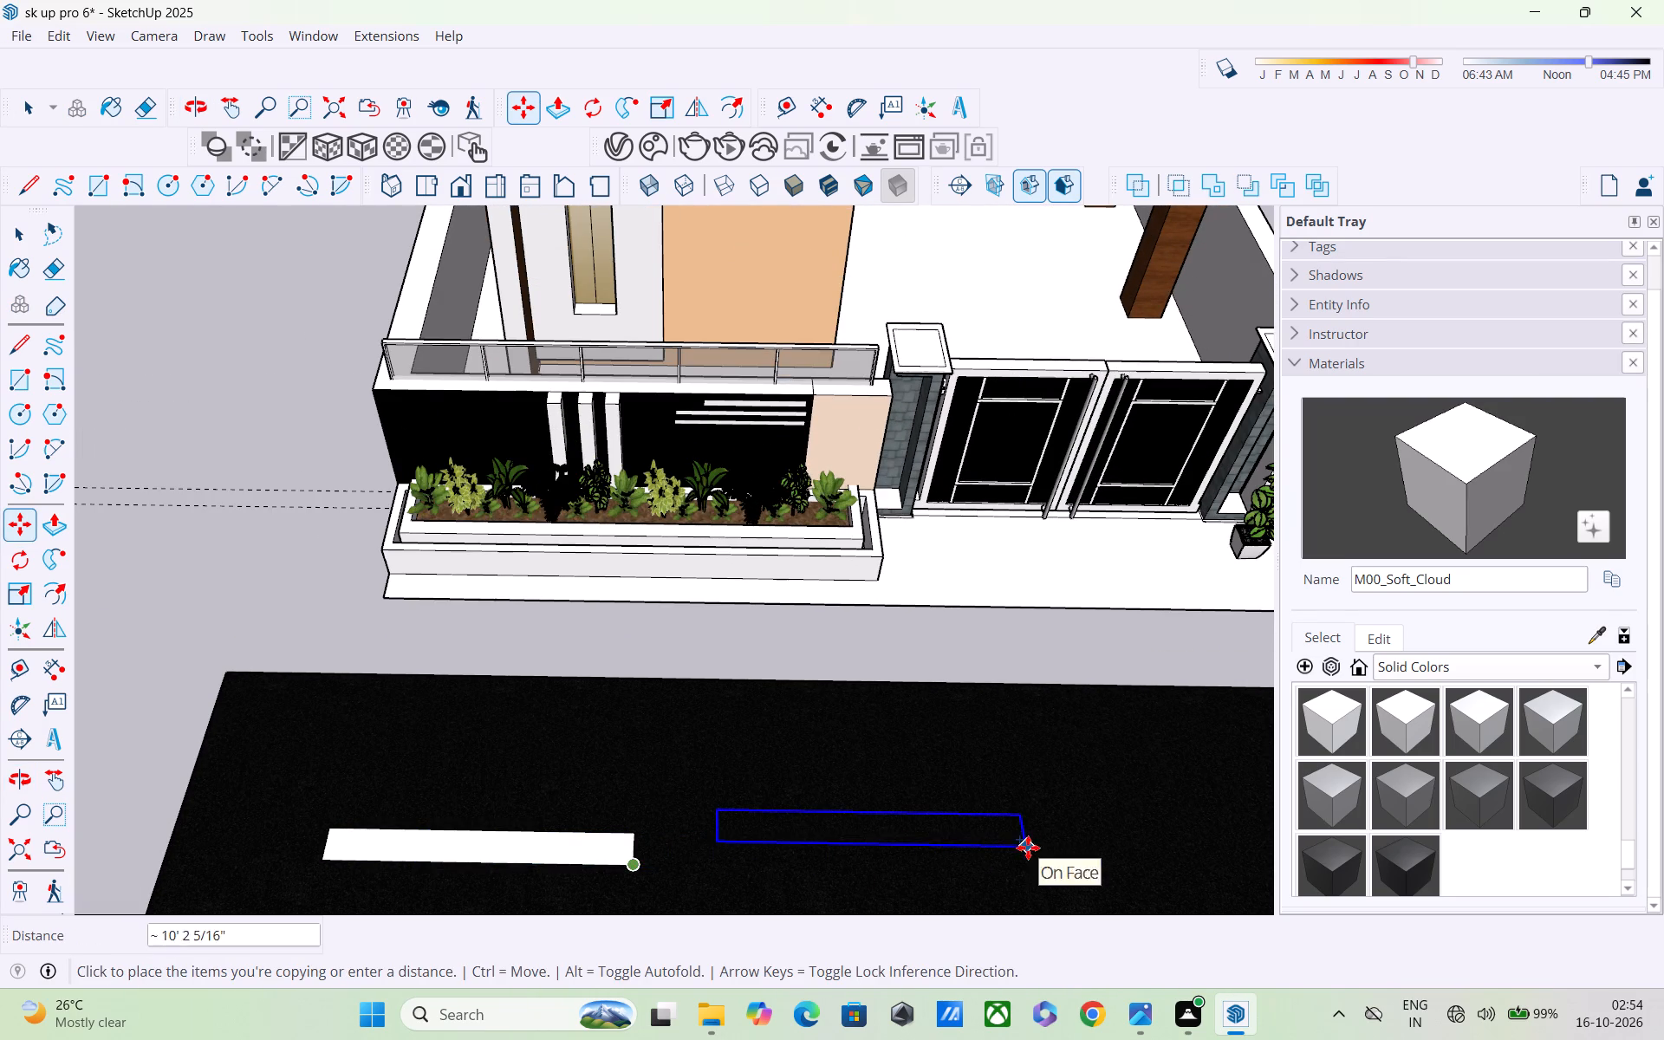
pyautogui.moveTo(1050, 863); pyautogui.dragTo(958, 819, button='middle')
pyautogui.moveTo(1050, 871); pyautogui.dragTo(1040, 848, button='middle')
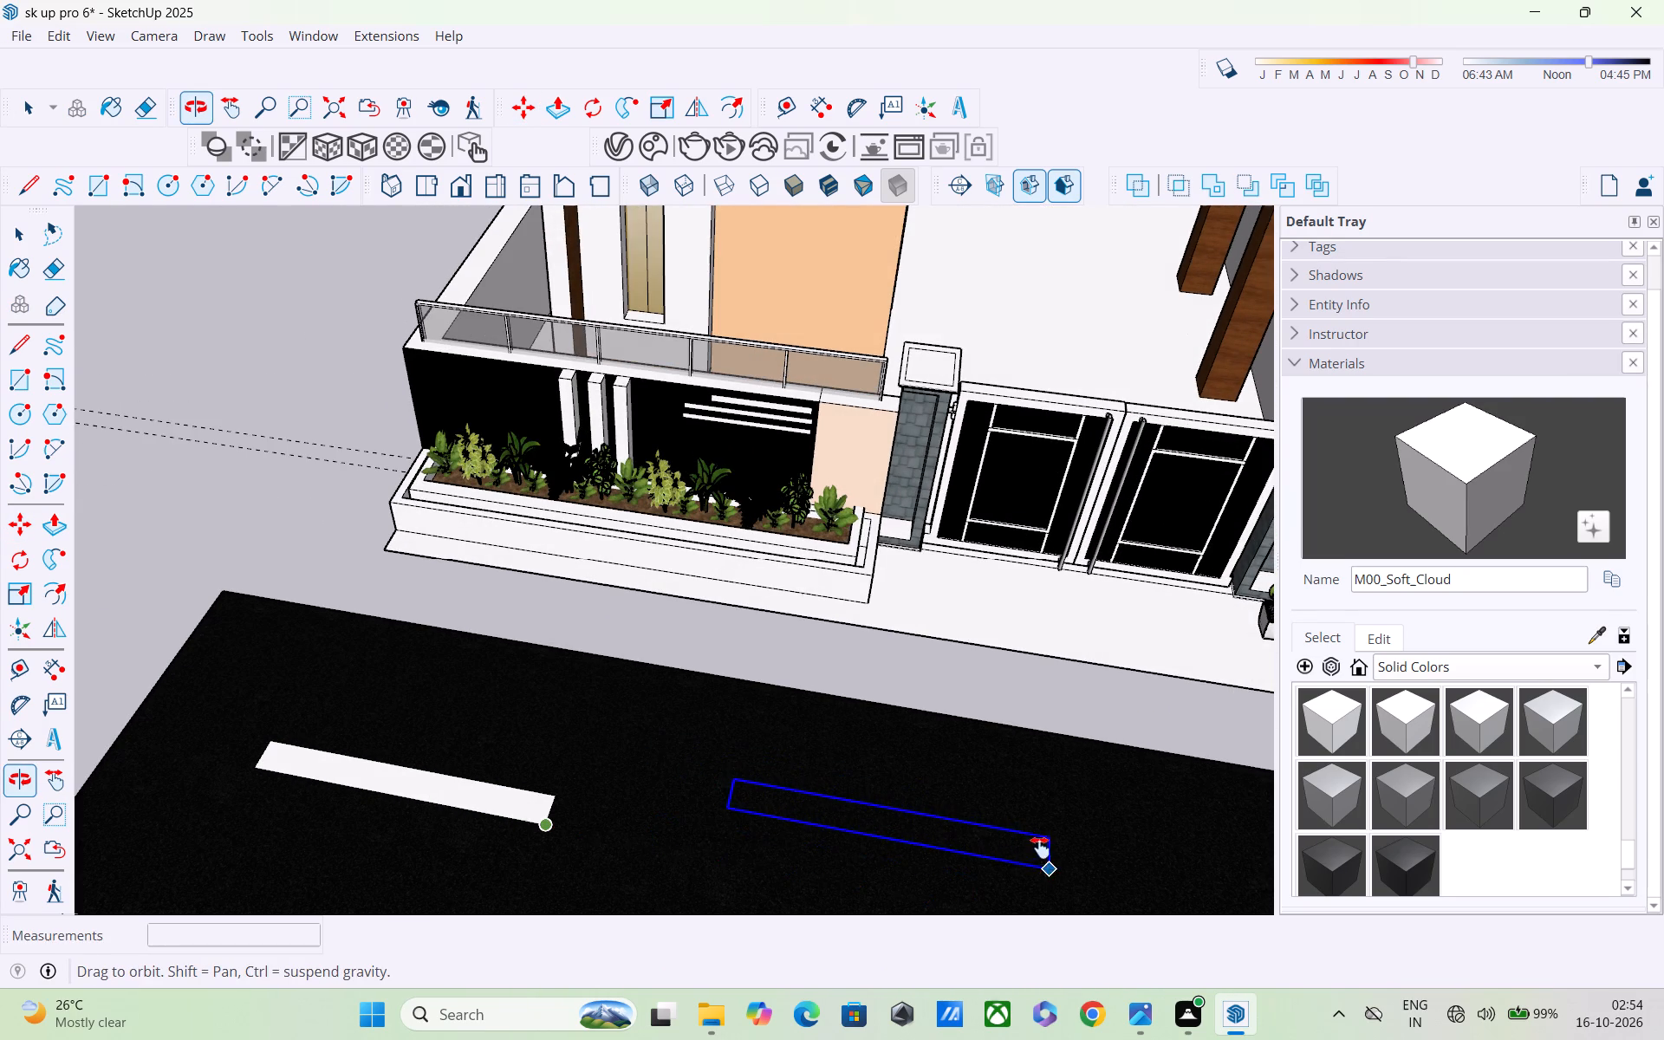
pyautogui.moveTo(1040, 848); pyautogui.dragTo(1049, 783, button='middle')
pyautogui.click(1010, 818)
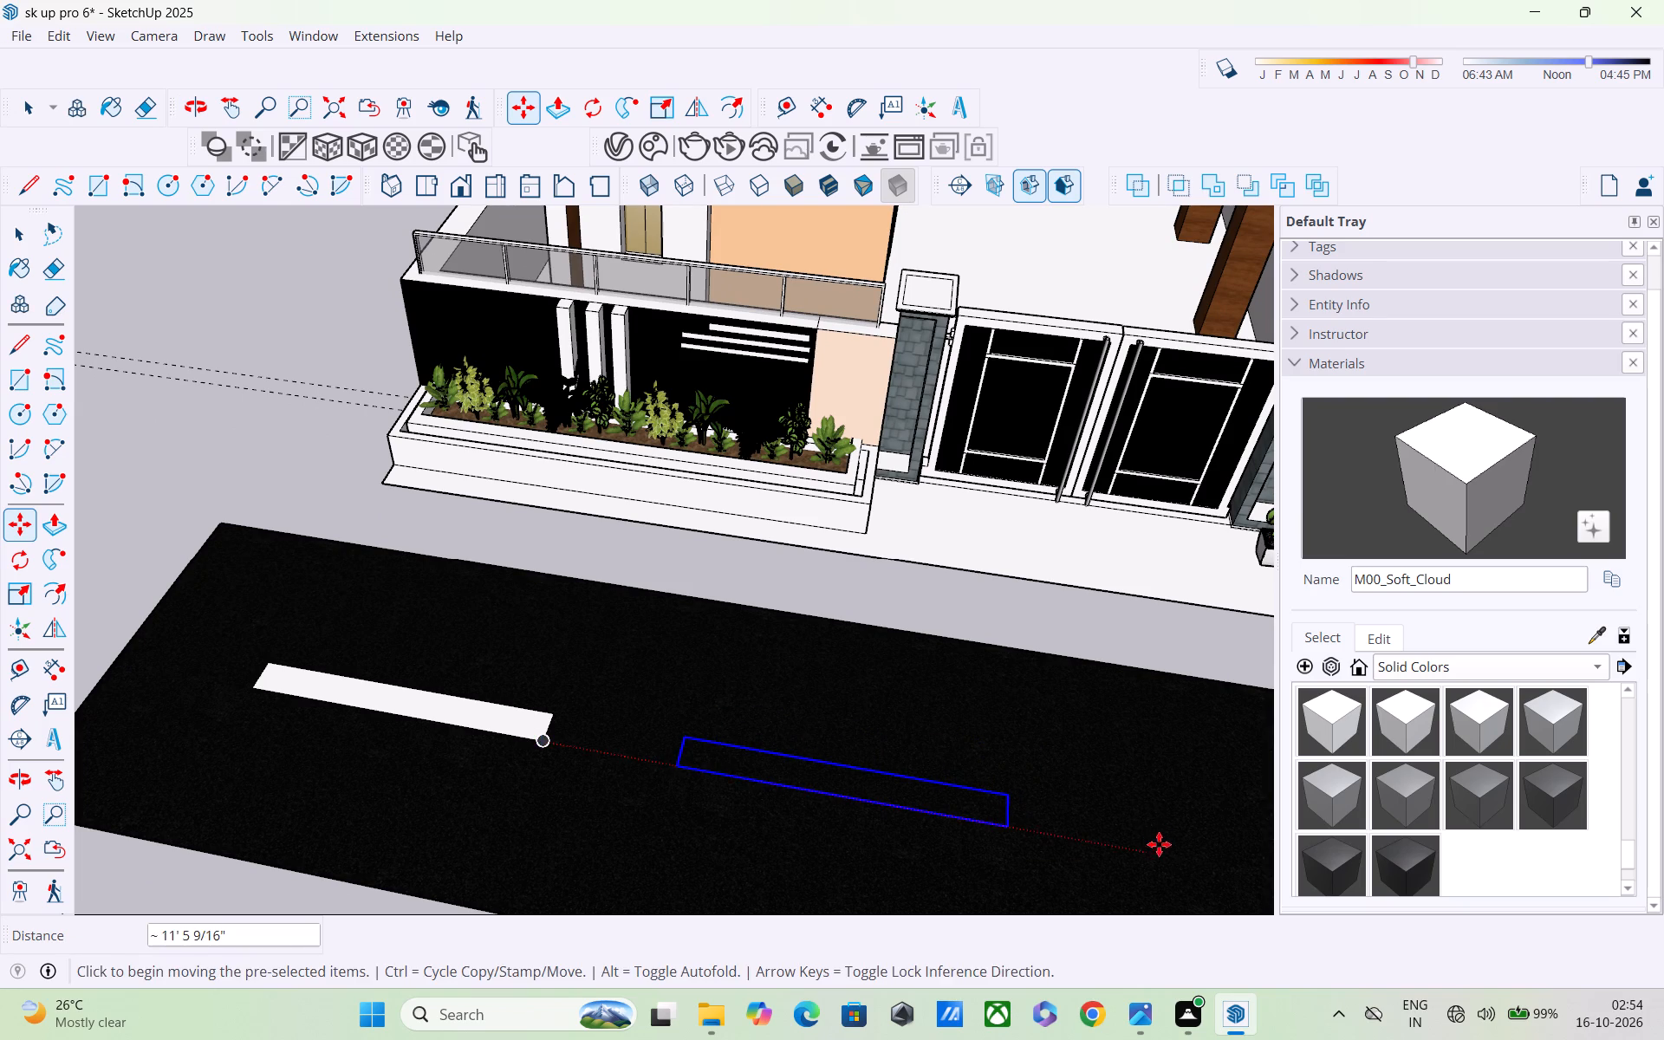
# Move the copied marking outline about 12' 8" further along the road, away from the first marking.
pyautogui.keyDown('shift'); pyautogui.moveTo(1155, 851); pyautogui.dragTo(783, 766, button='middle'); pyautogui.keyUp('shift')
pyautogui.click(646, 740)
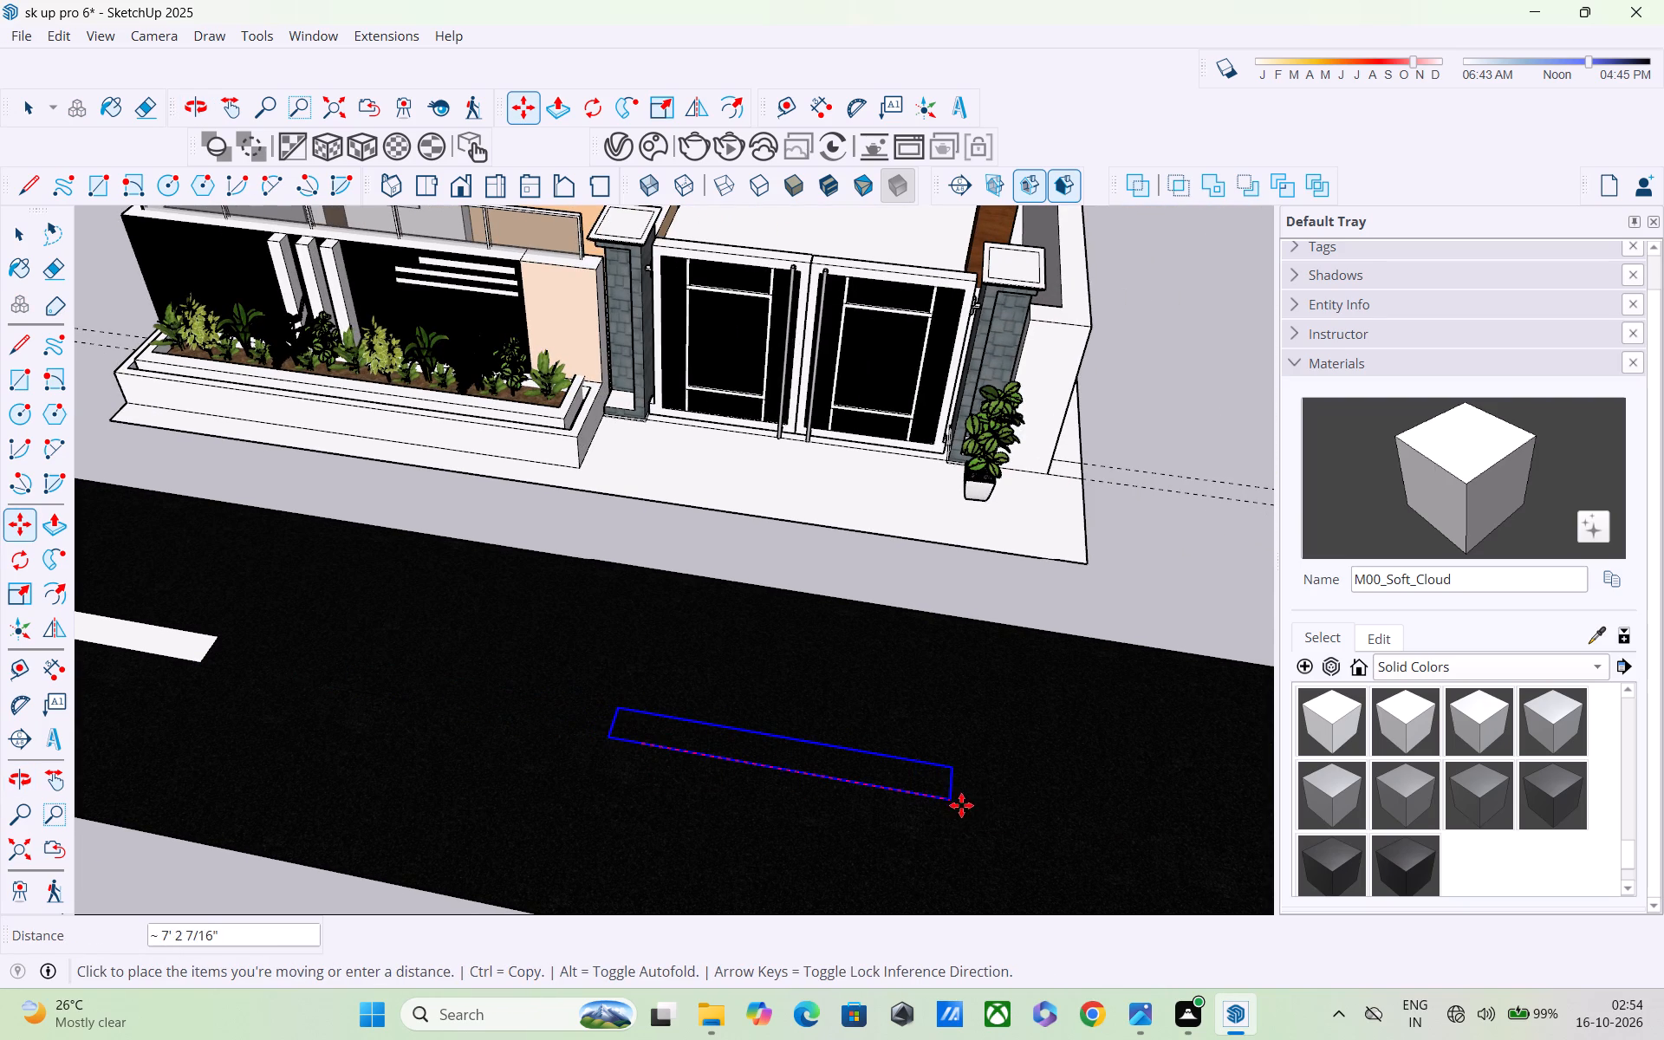
pyautogui.scroll(-1, 1038, 853)
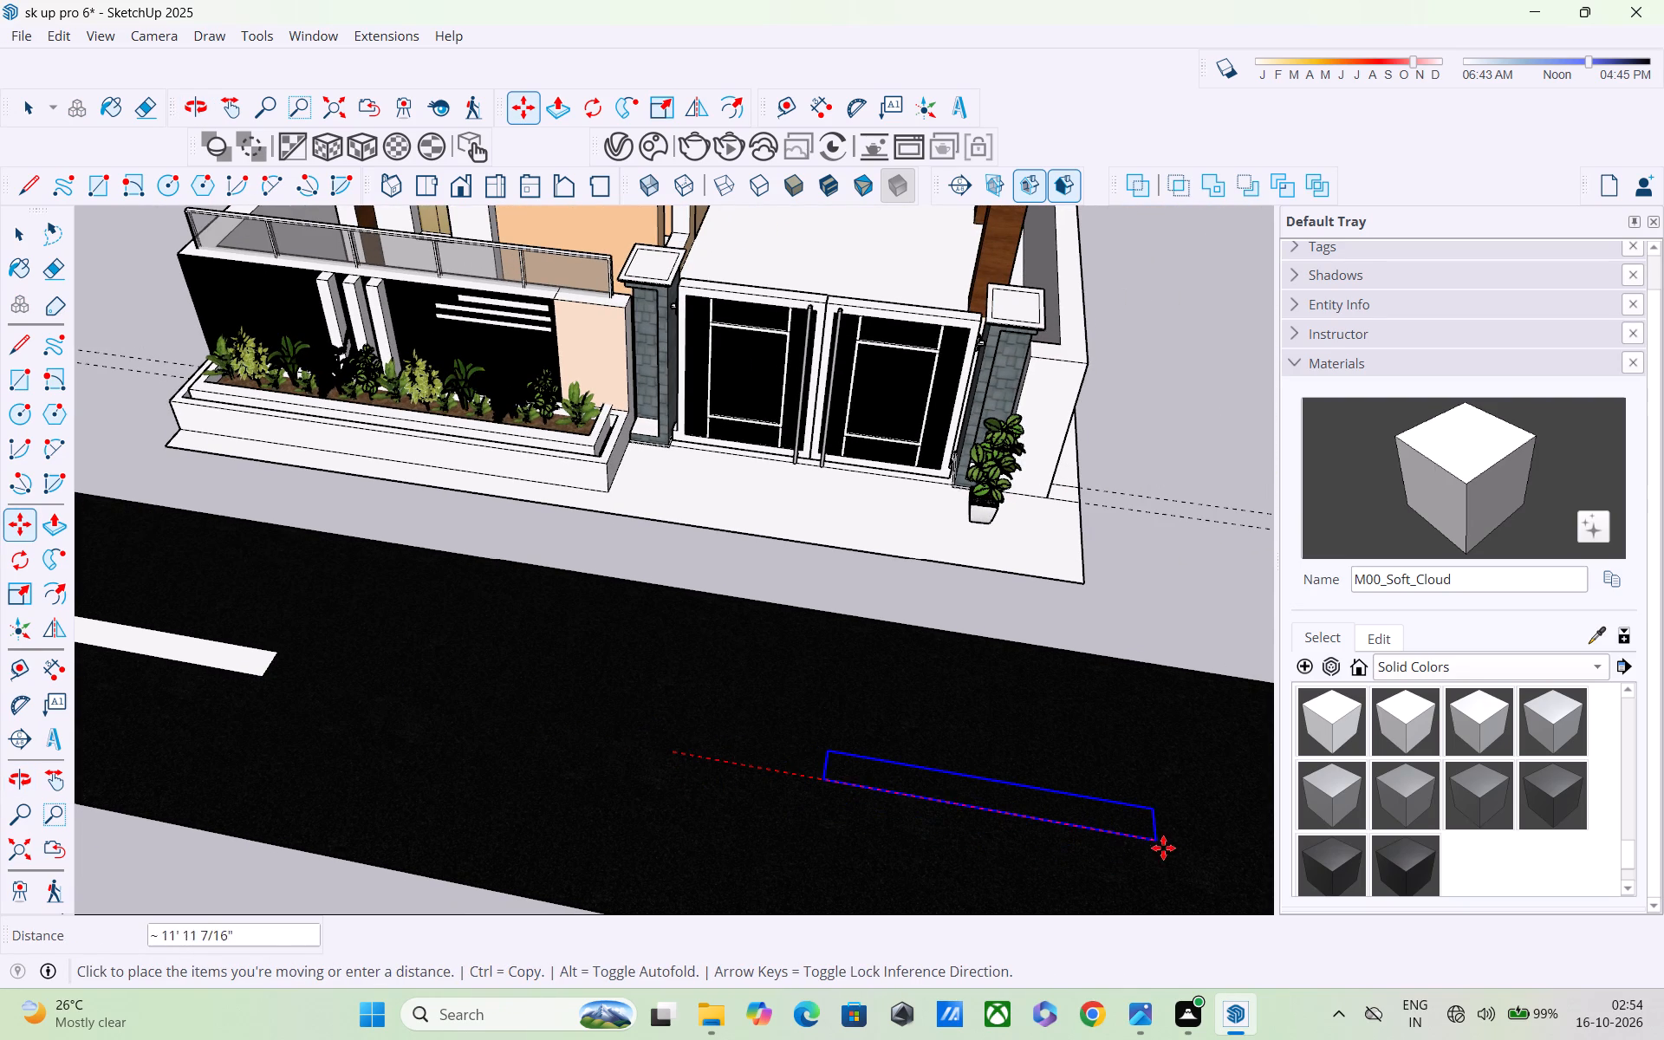
pyautogui.click(1191, 848)
# Paint the copied lane-marking rectangle with M00_Soft_Cloud and undo the stray paint on the road face.
pyautogui.click(1303, 734)
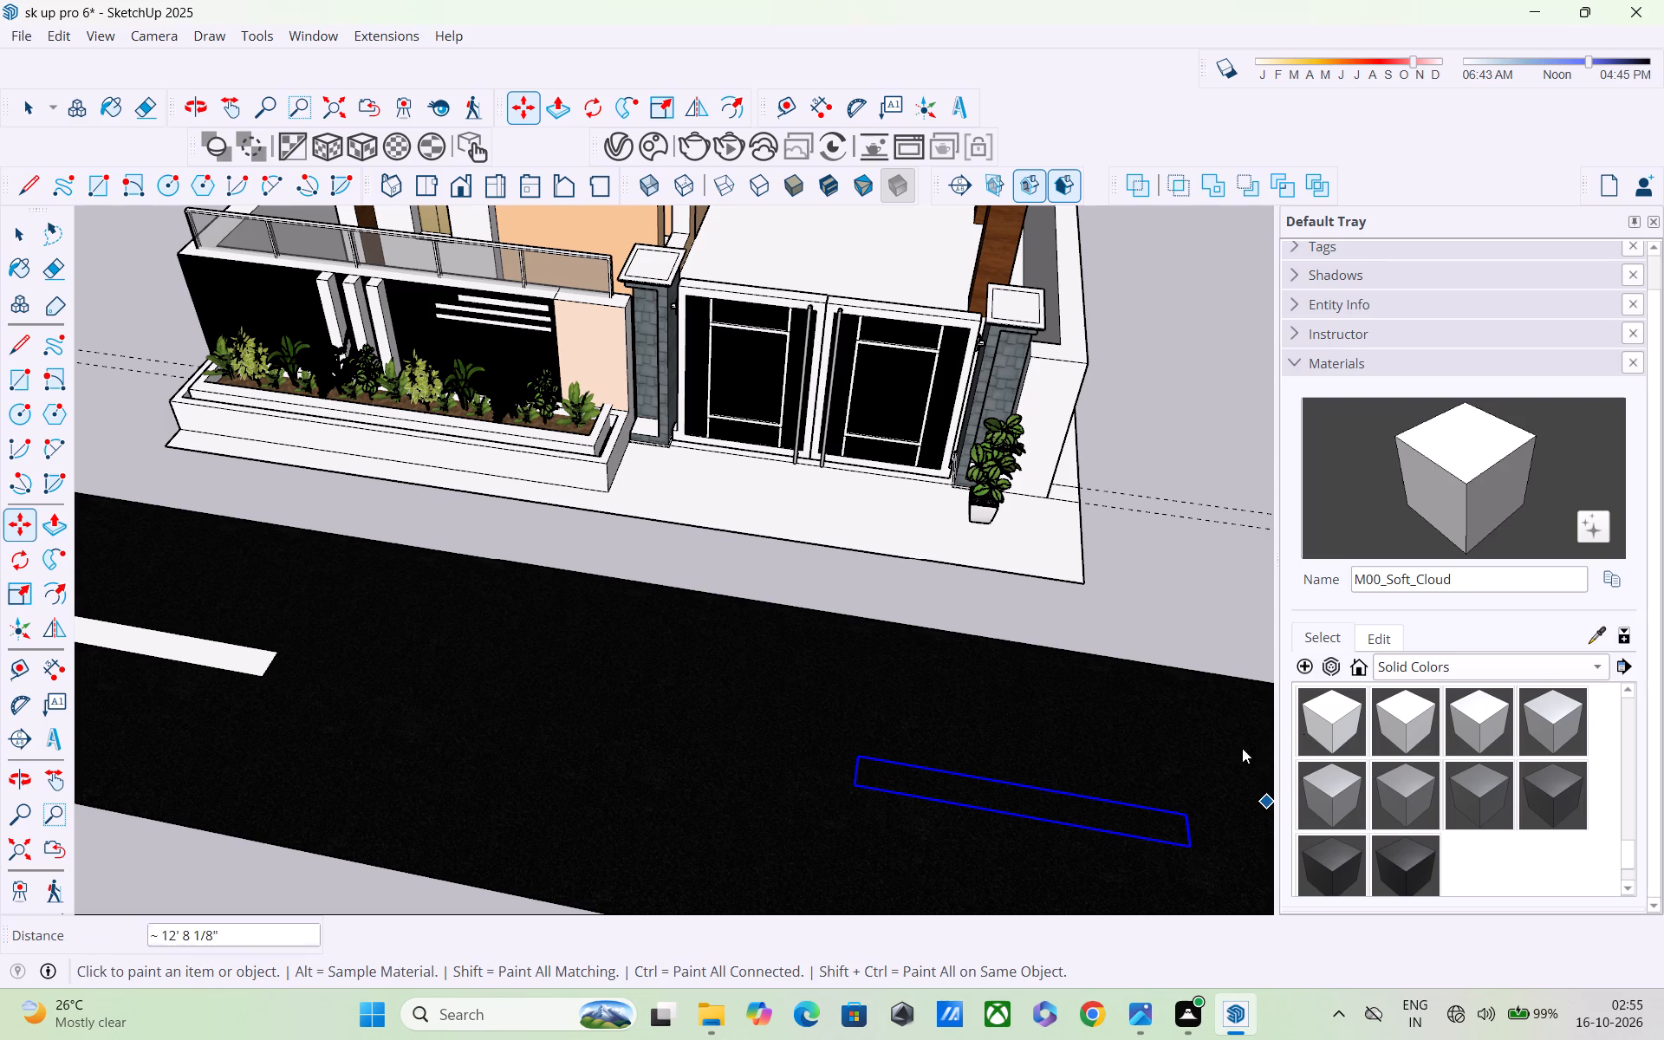
pyautogui.click(1128, 818)
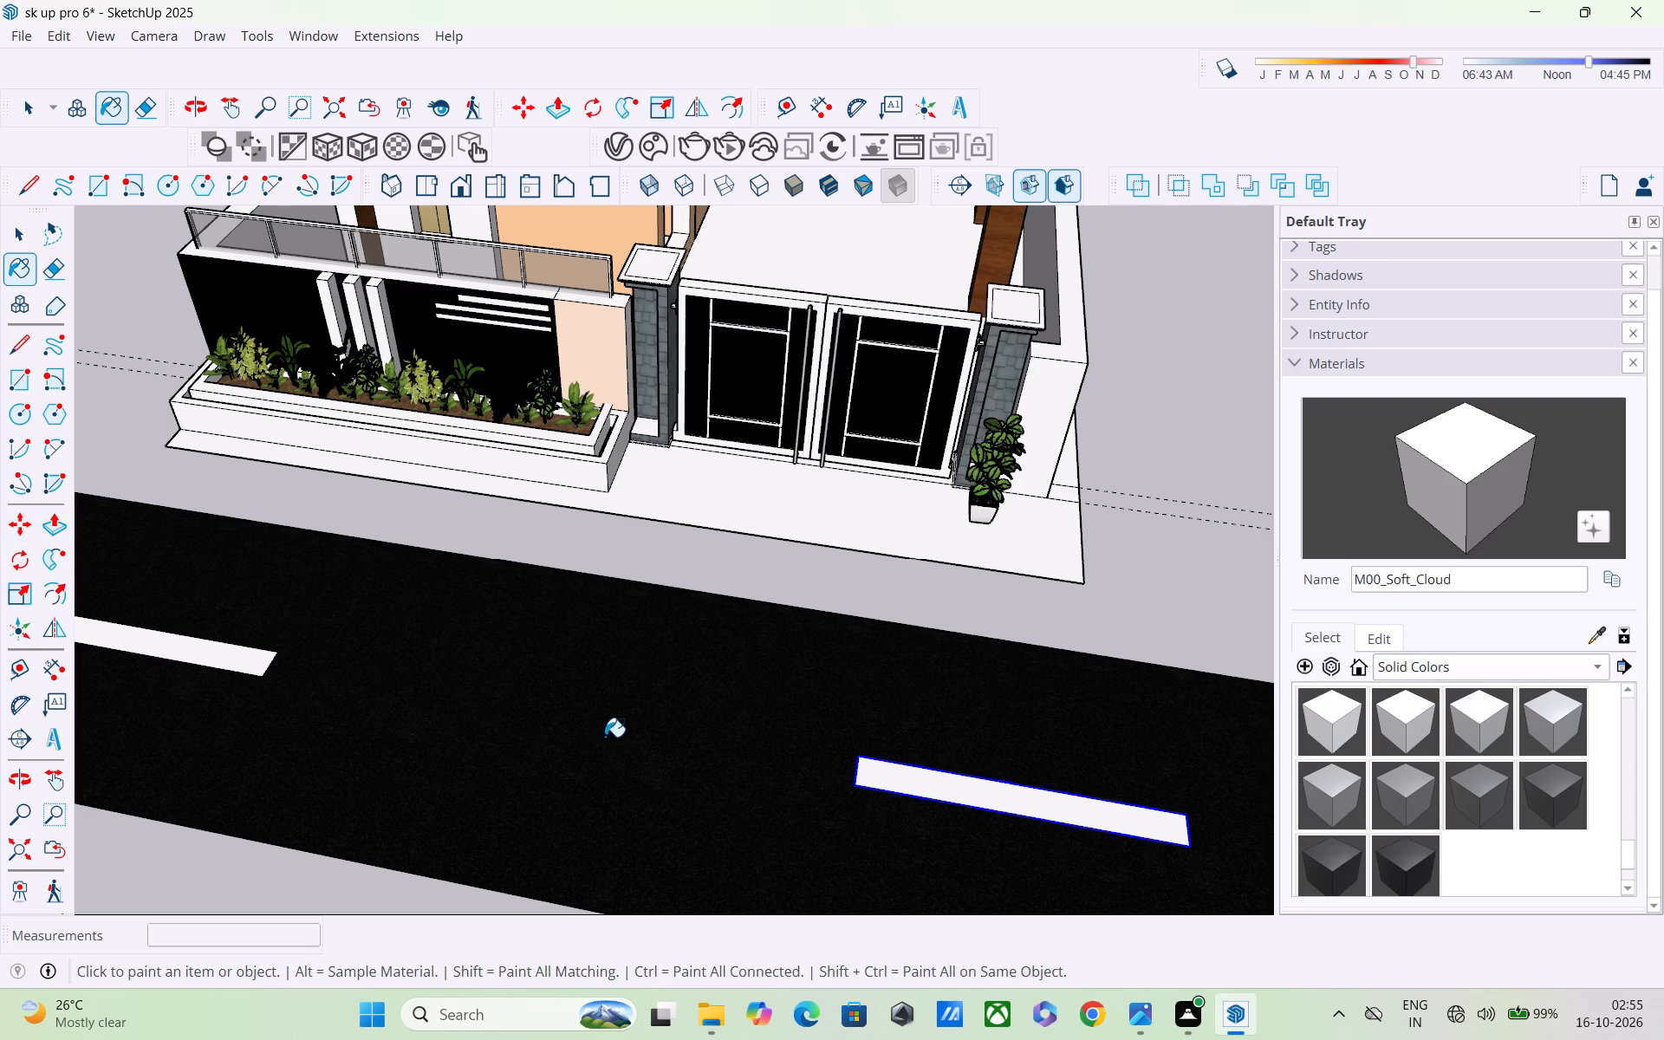
pyautogui.click(604, 734)
pyautogui.hotkey('ctrl', 'z')
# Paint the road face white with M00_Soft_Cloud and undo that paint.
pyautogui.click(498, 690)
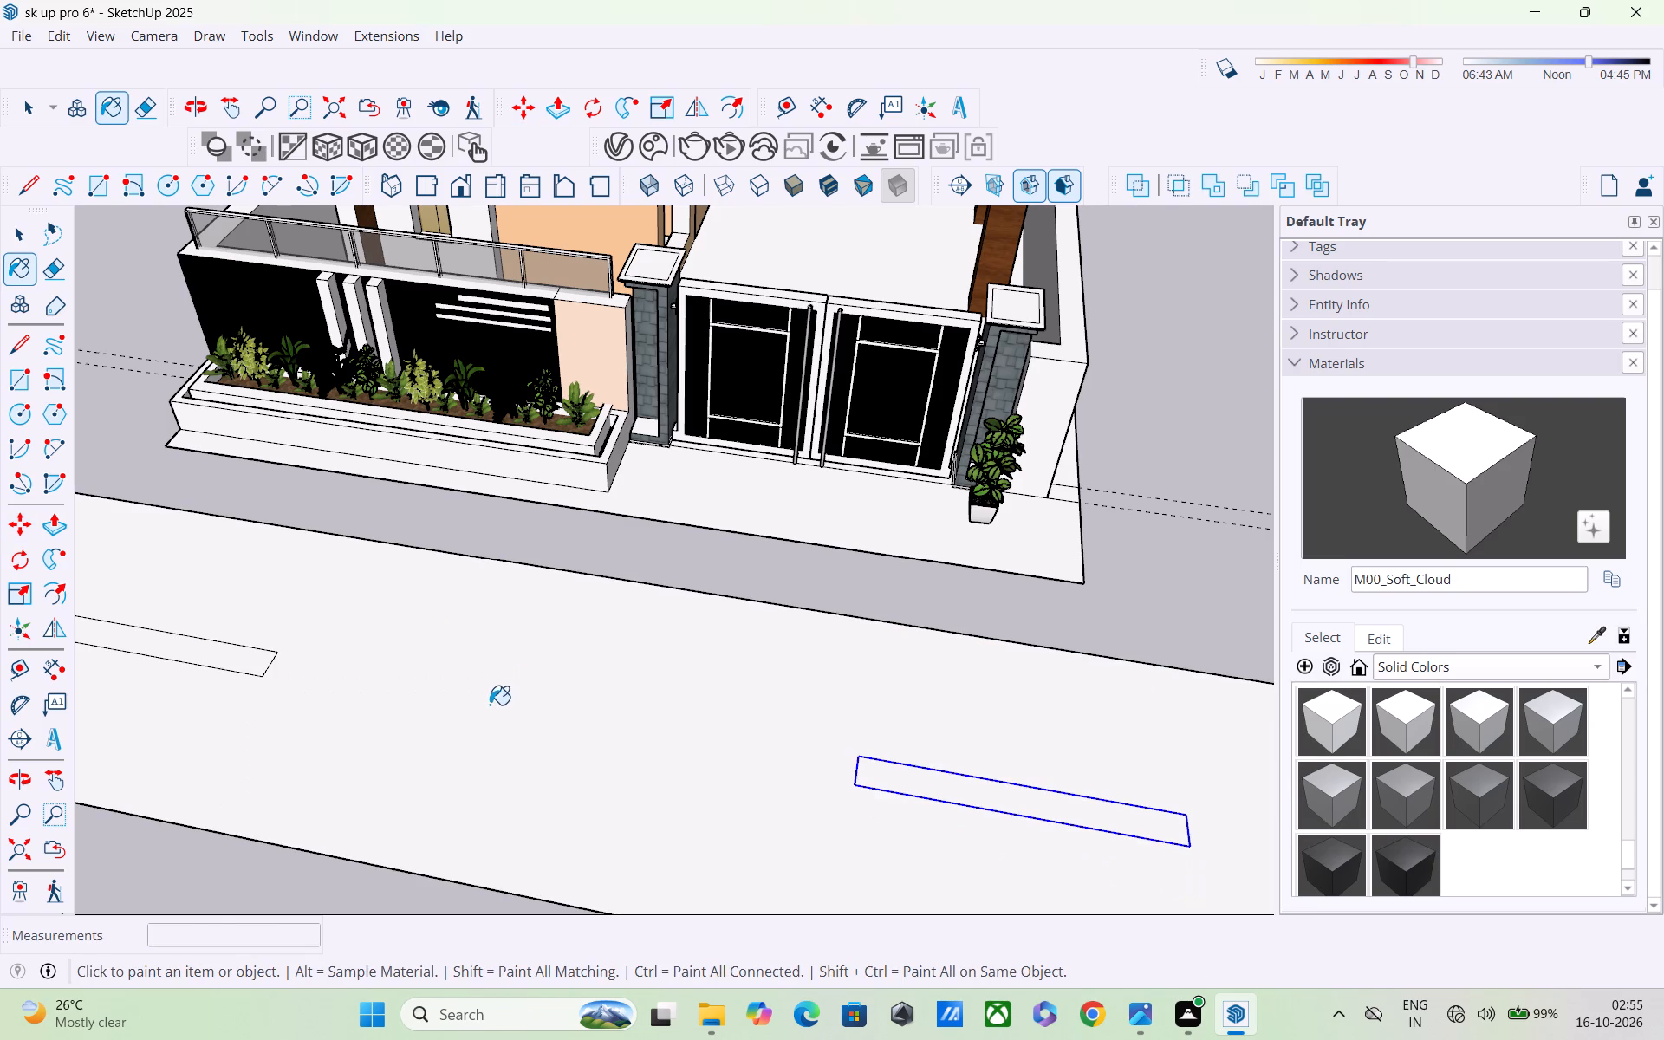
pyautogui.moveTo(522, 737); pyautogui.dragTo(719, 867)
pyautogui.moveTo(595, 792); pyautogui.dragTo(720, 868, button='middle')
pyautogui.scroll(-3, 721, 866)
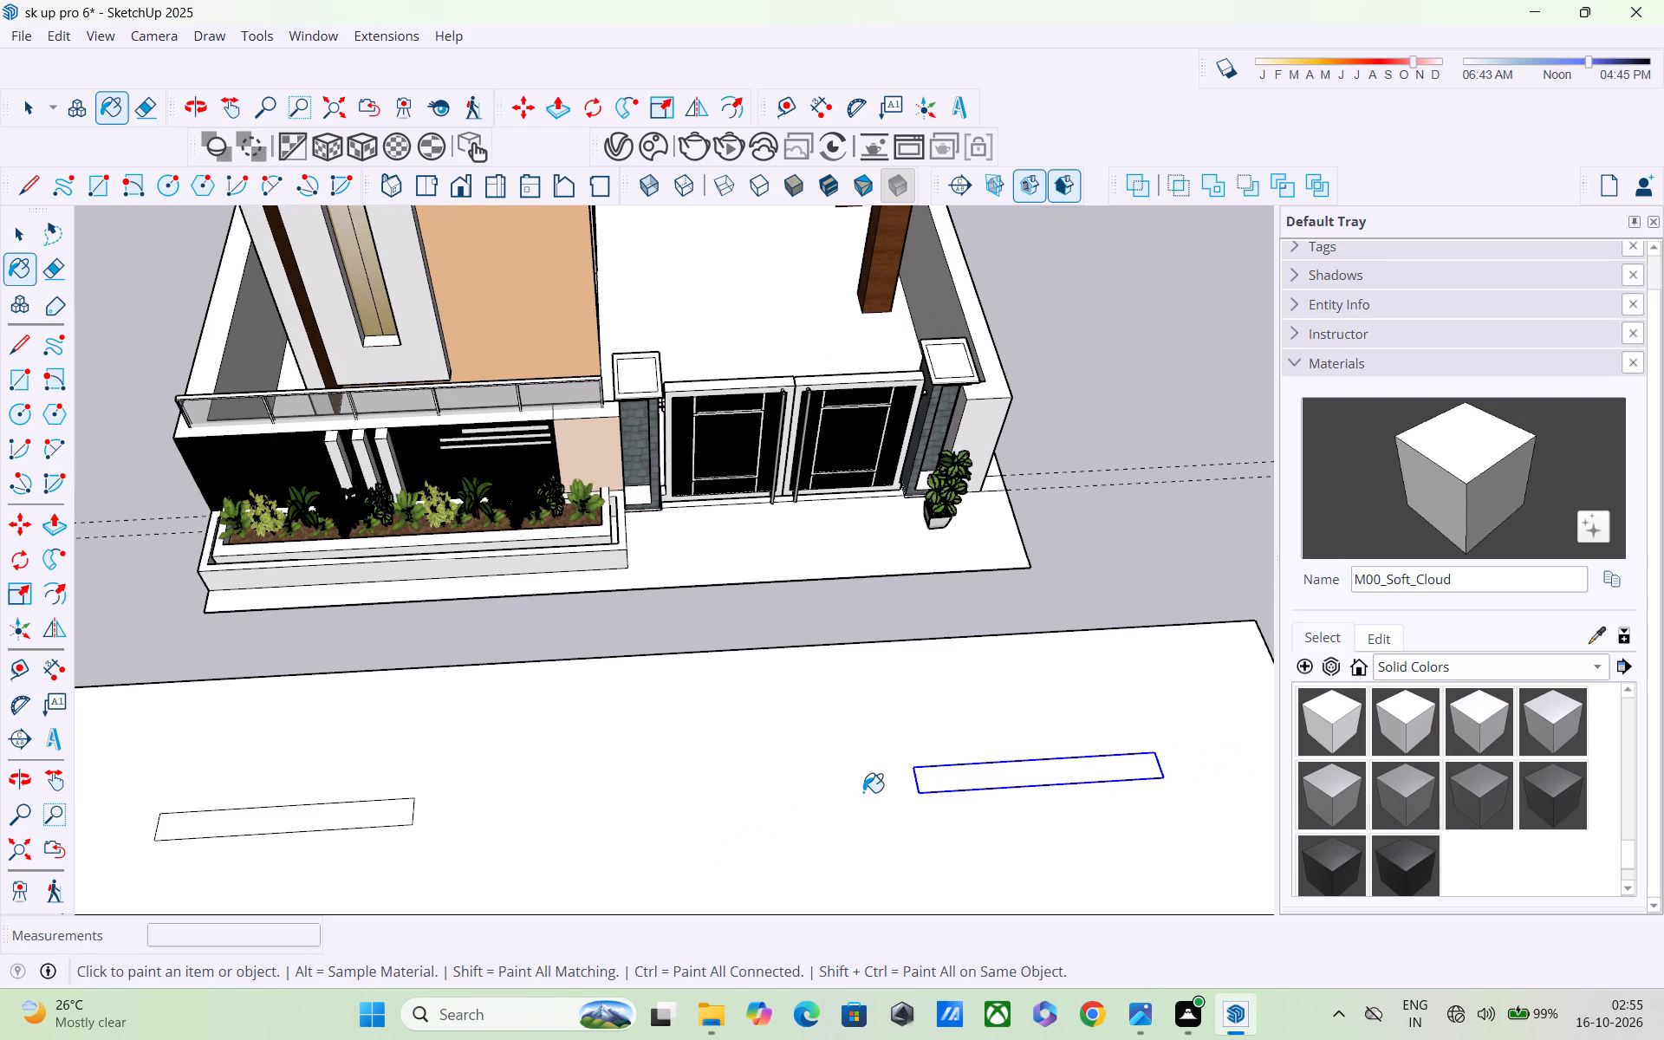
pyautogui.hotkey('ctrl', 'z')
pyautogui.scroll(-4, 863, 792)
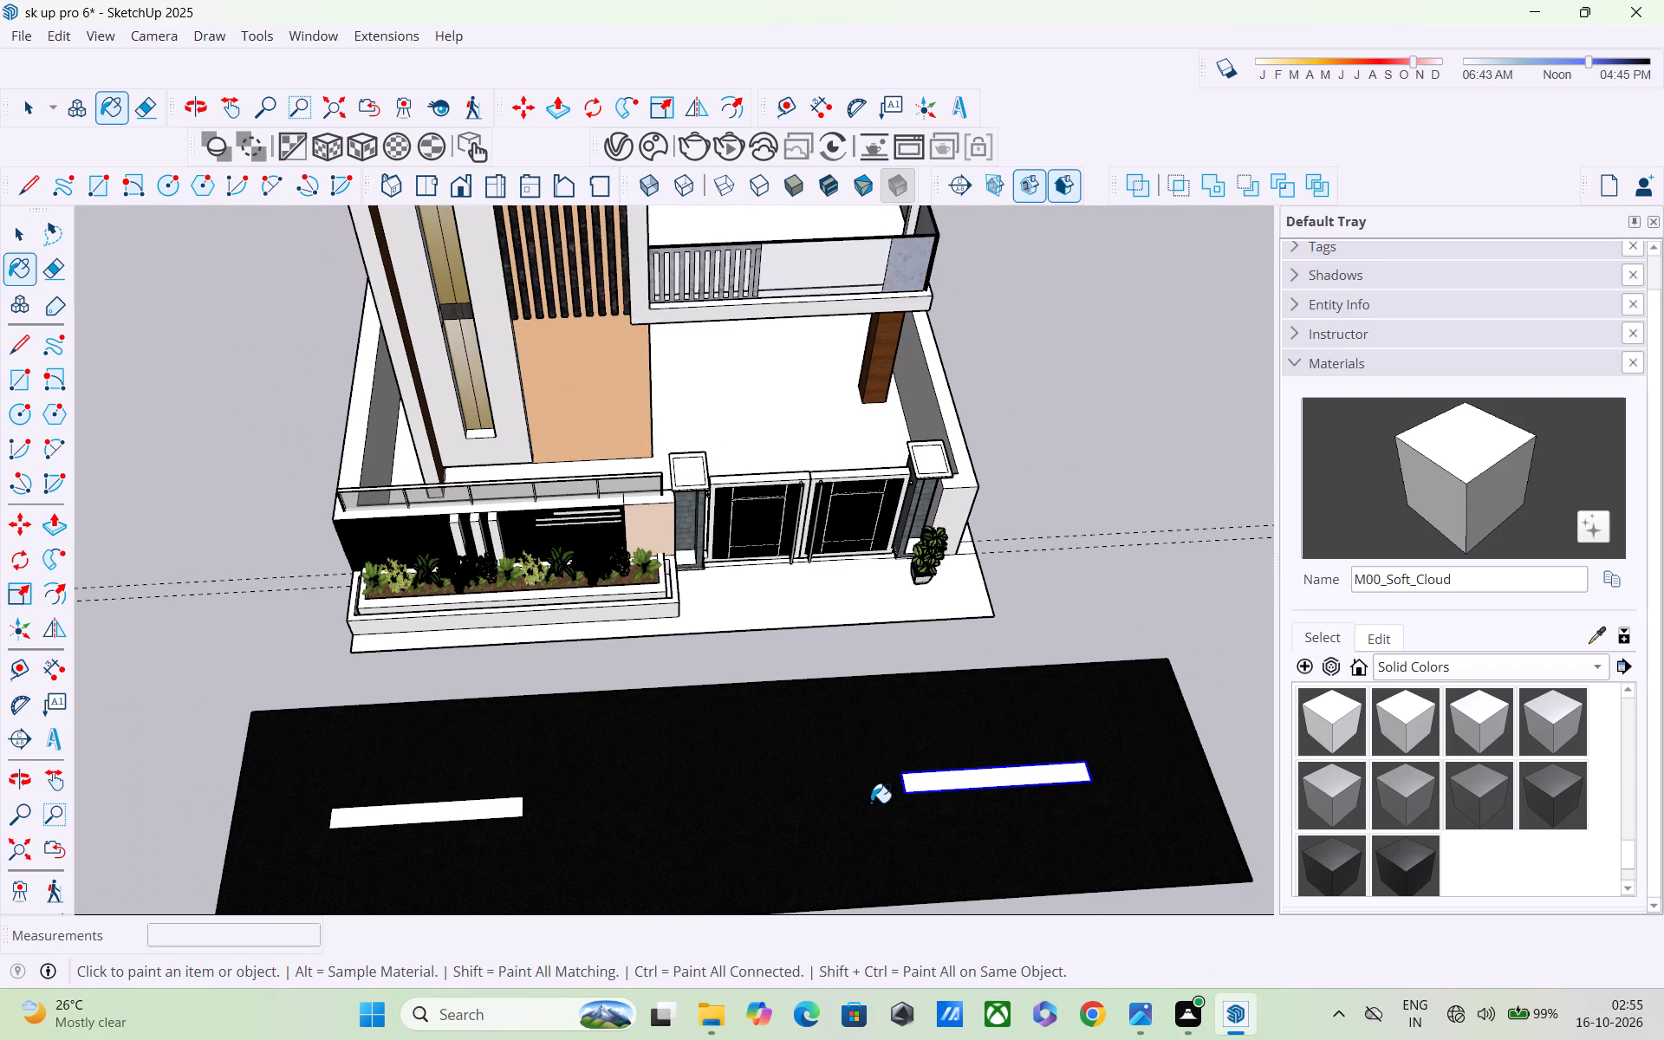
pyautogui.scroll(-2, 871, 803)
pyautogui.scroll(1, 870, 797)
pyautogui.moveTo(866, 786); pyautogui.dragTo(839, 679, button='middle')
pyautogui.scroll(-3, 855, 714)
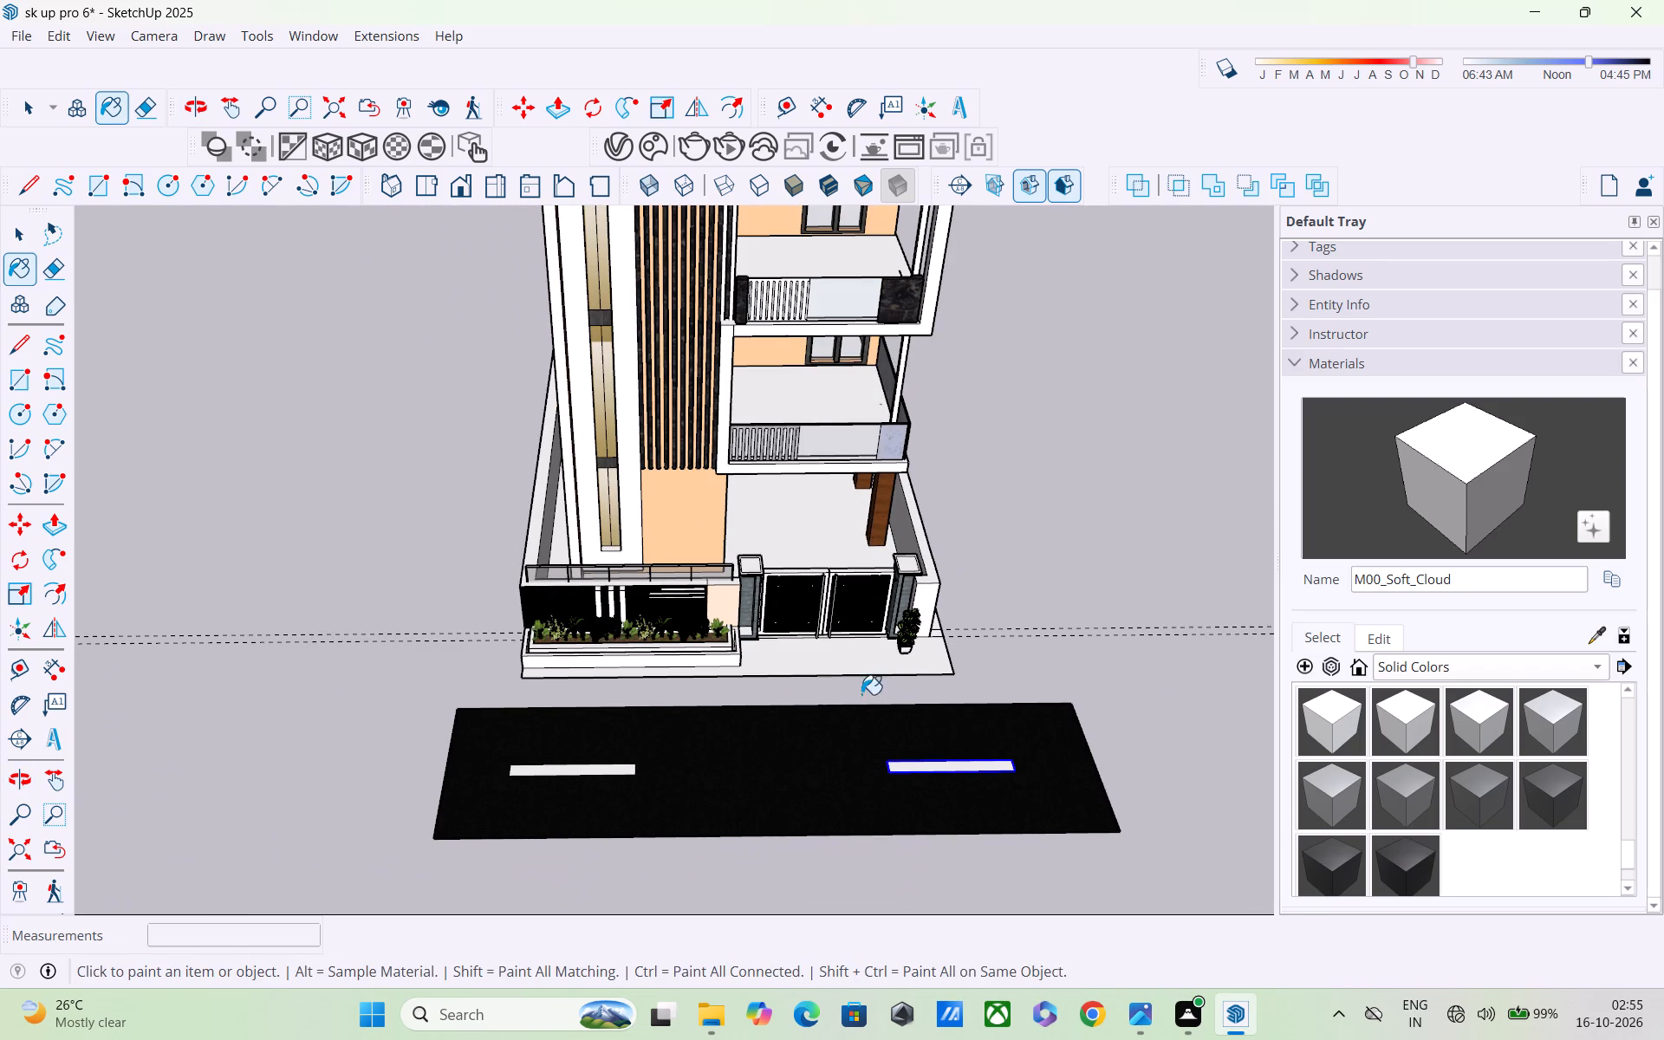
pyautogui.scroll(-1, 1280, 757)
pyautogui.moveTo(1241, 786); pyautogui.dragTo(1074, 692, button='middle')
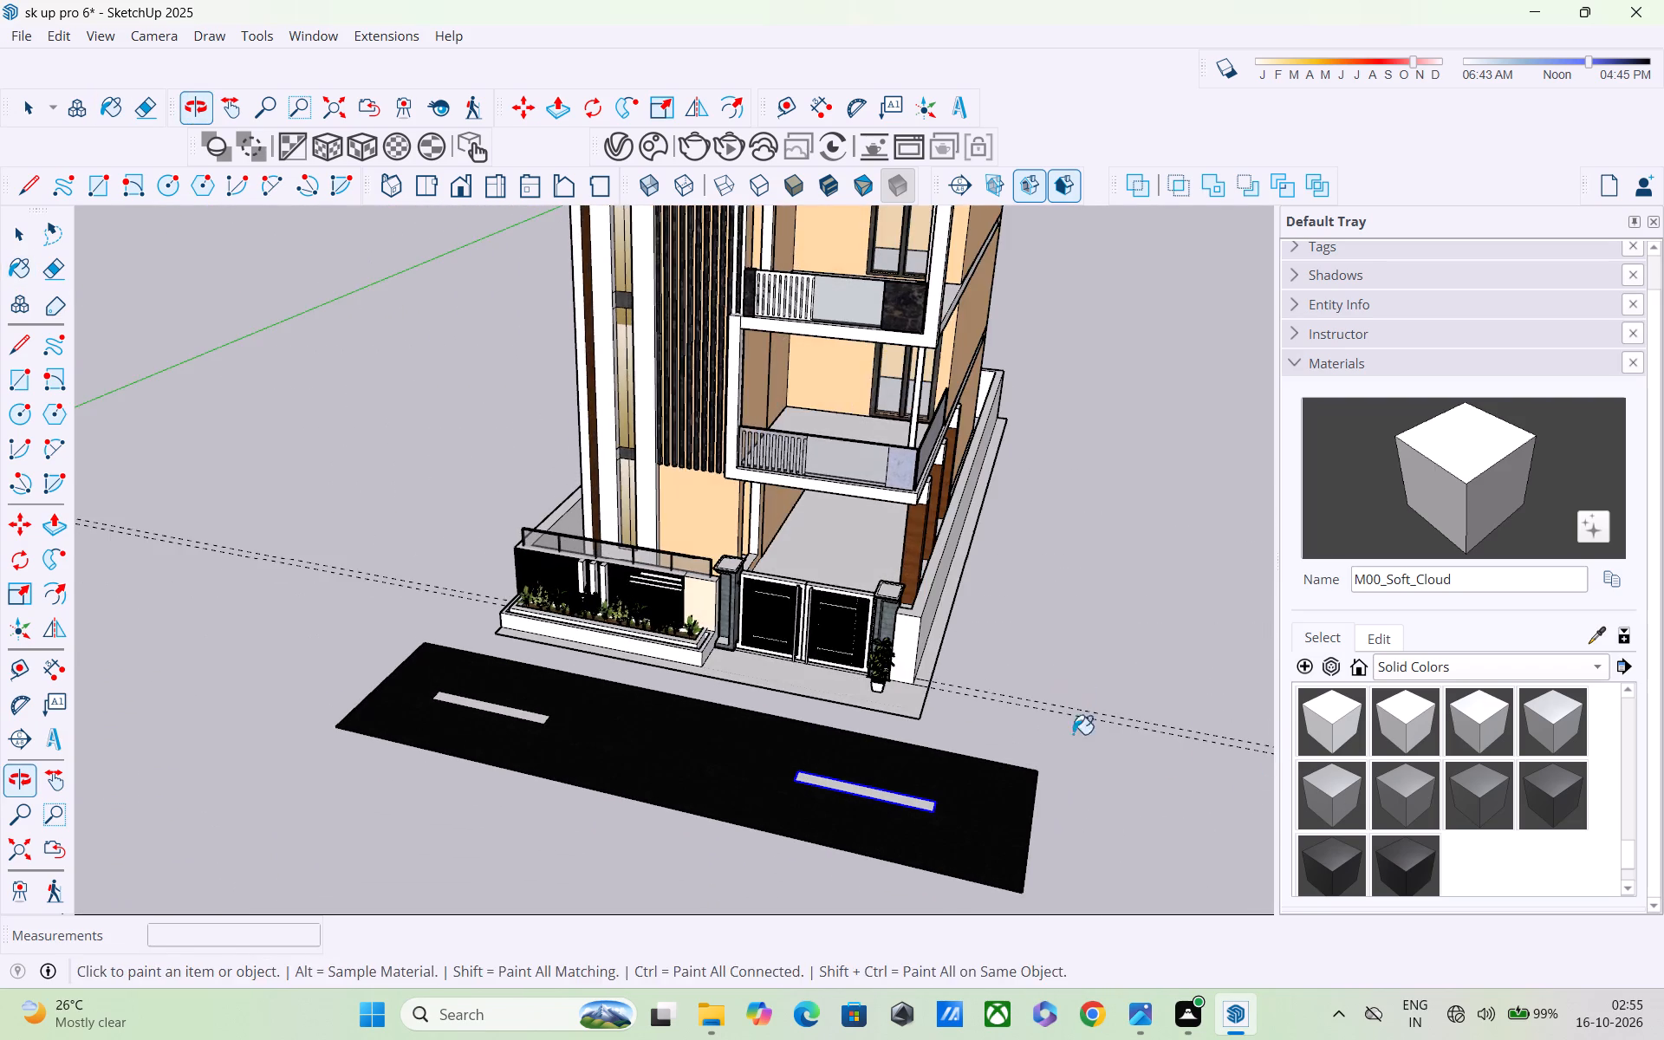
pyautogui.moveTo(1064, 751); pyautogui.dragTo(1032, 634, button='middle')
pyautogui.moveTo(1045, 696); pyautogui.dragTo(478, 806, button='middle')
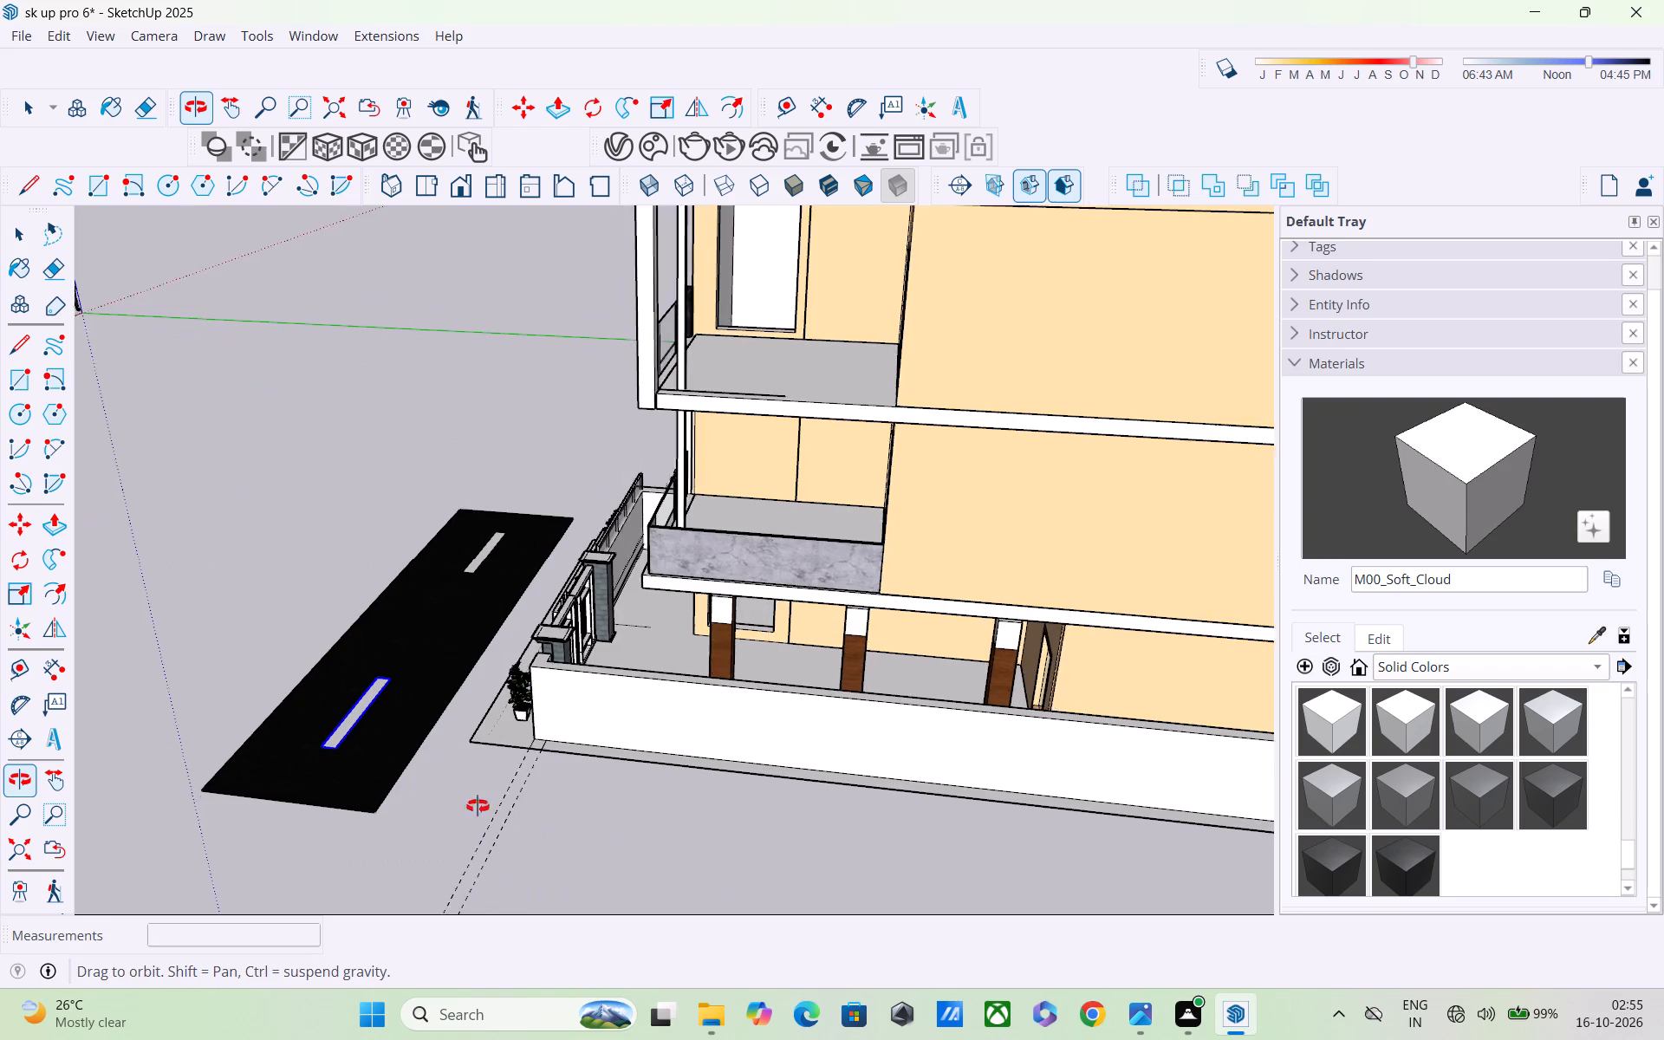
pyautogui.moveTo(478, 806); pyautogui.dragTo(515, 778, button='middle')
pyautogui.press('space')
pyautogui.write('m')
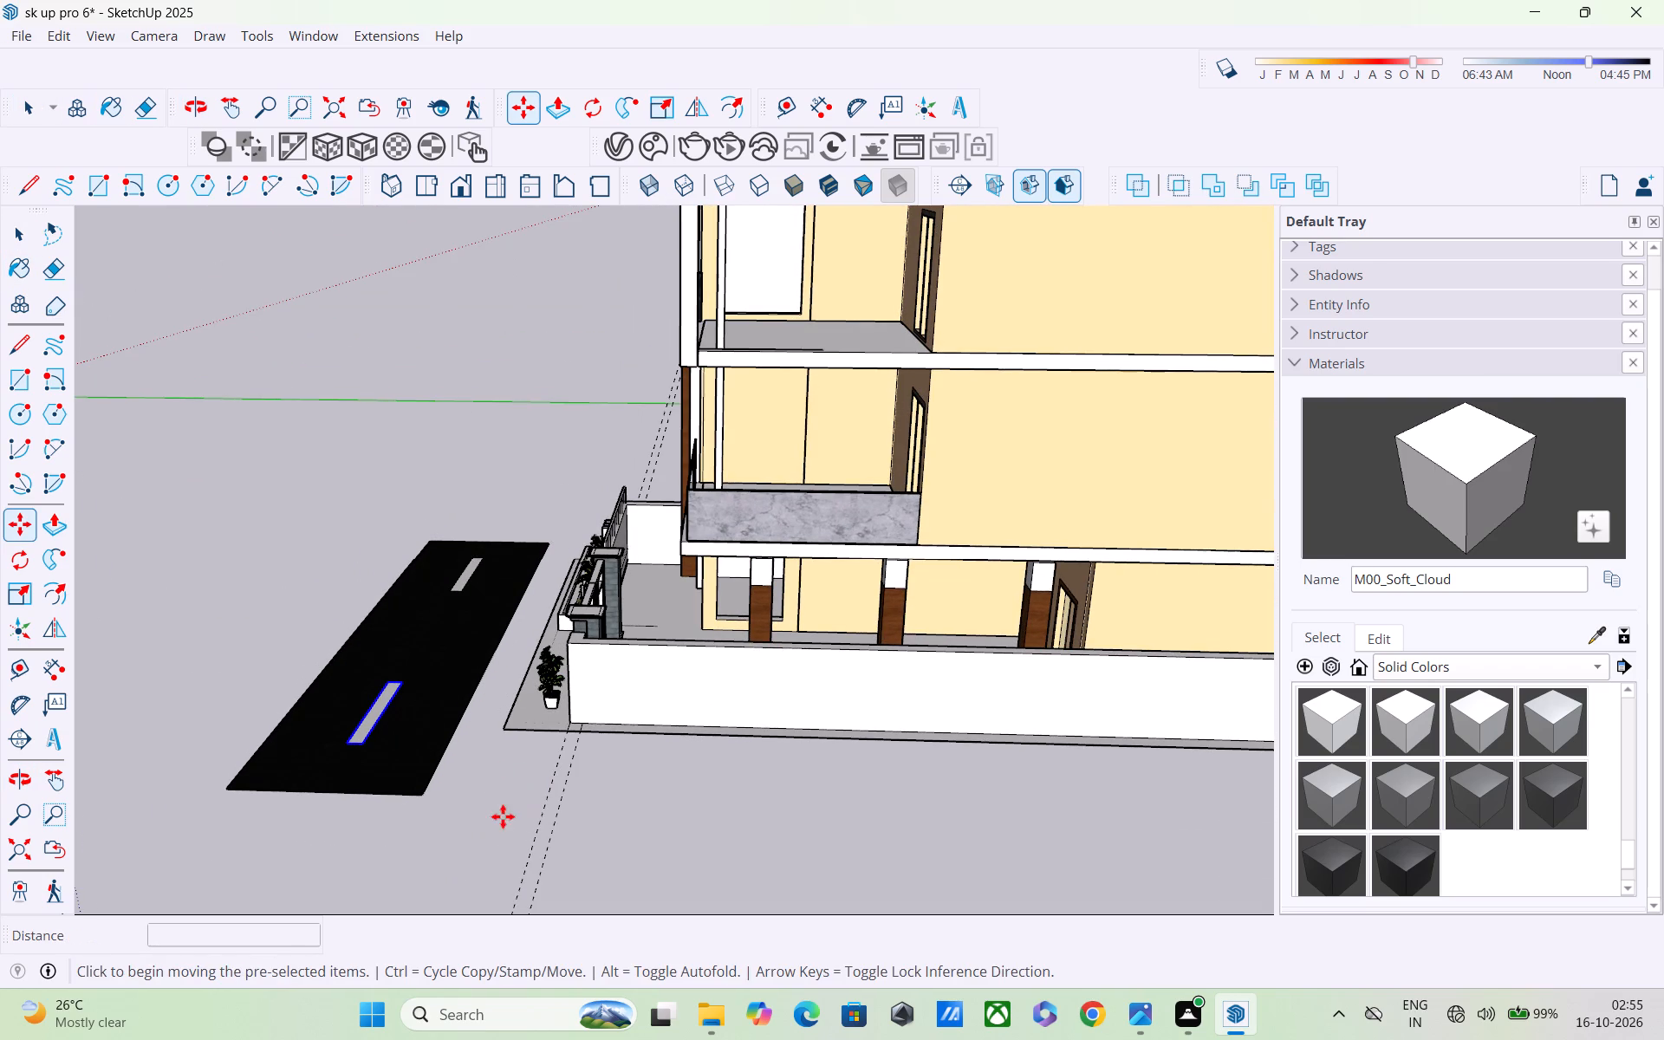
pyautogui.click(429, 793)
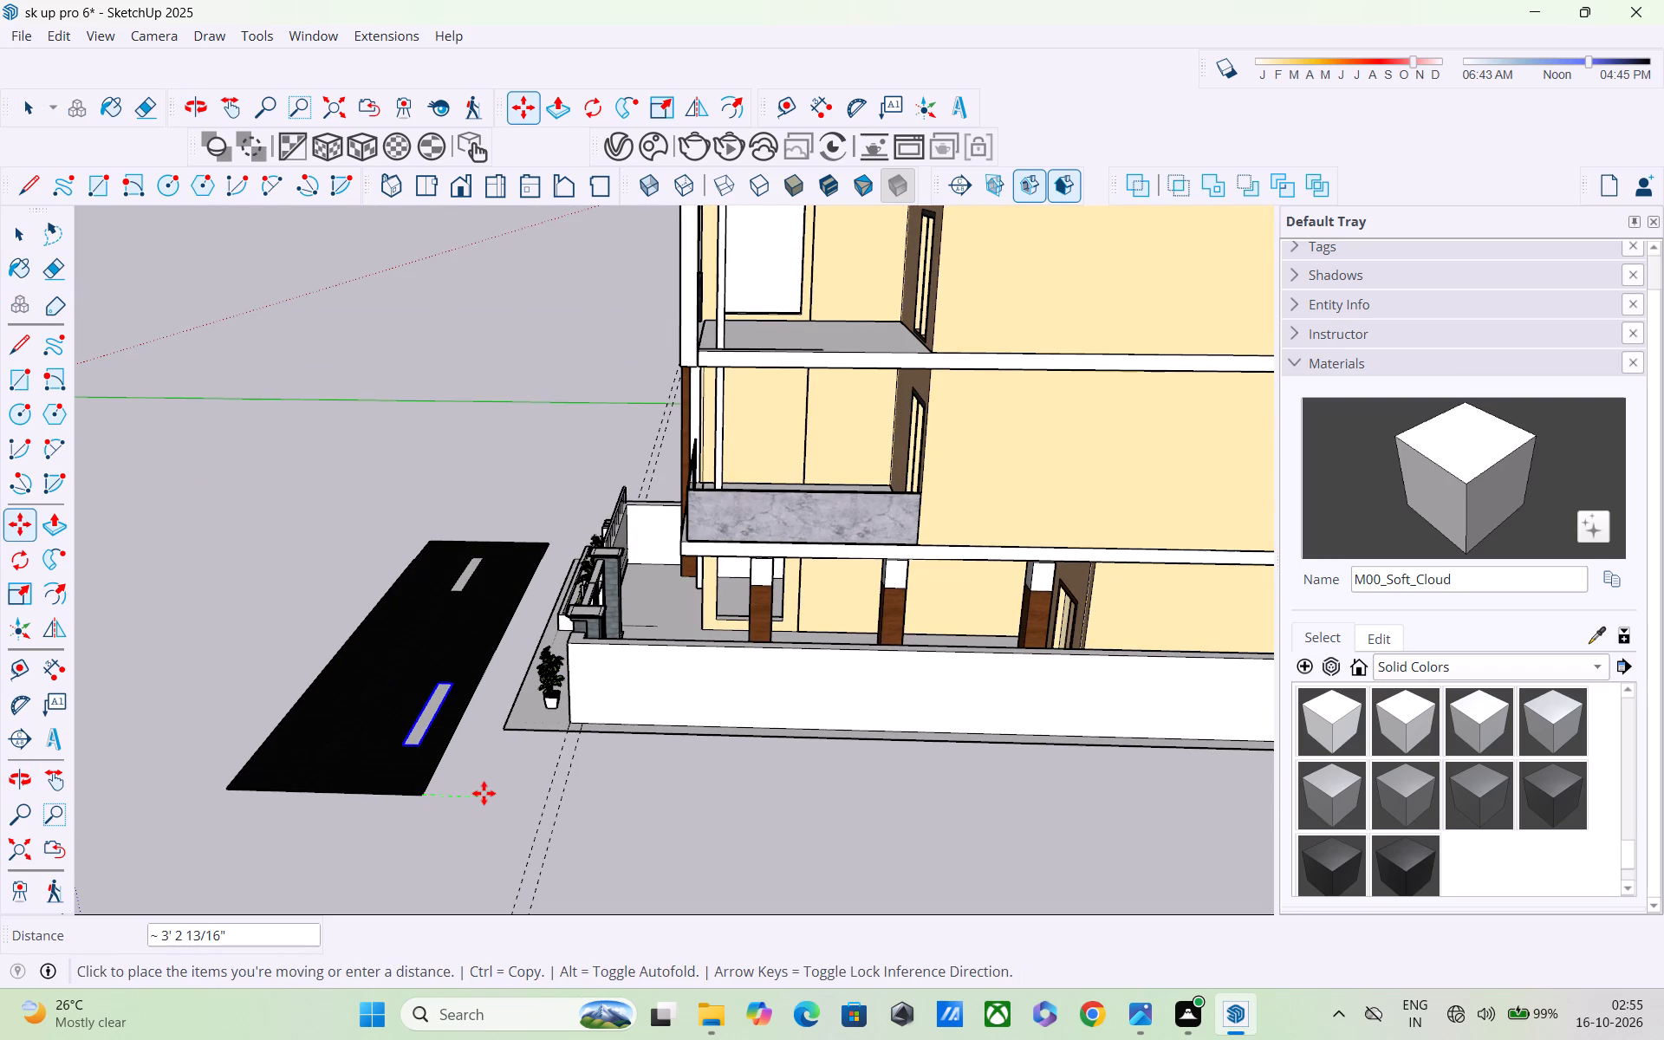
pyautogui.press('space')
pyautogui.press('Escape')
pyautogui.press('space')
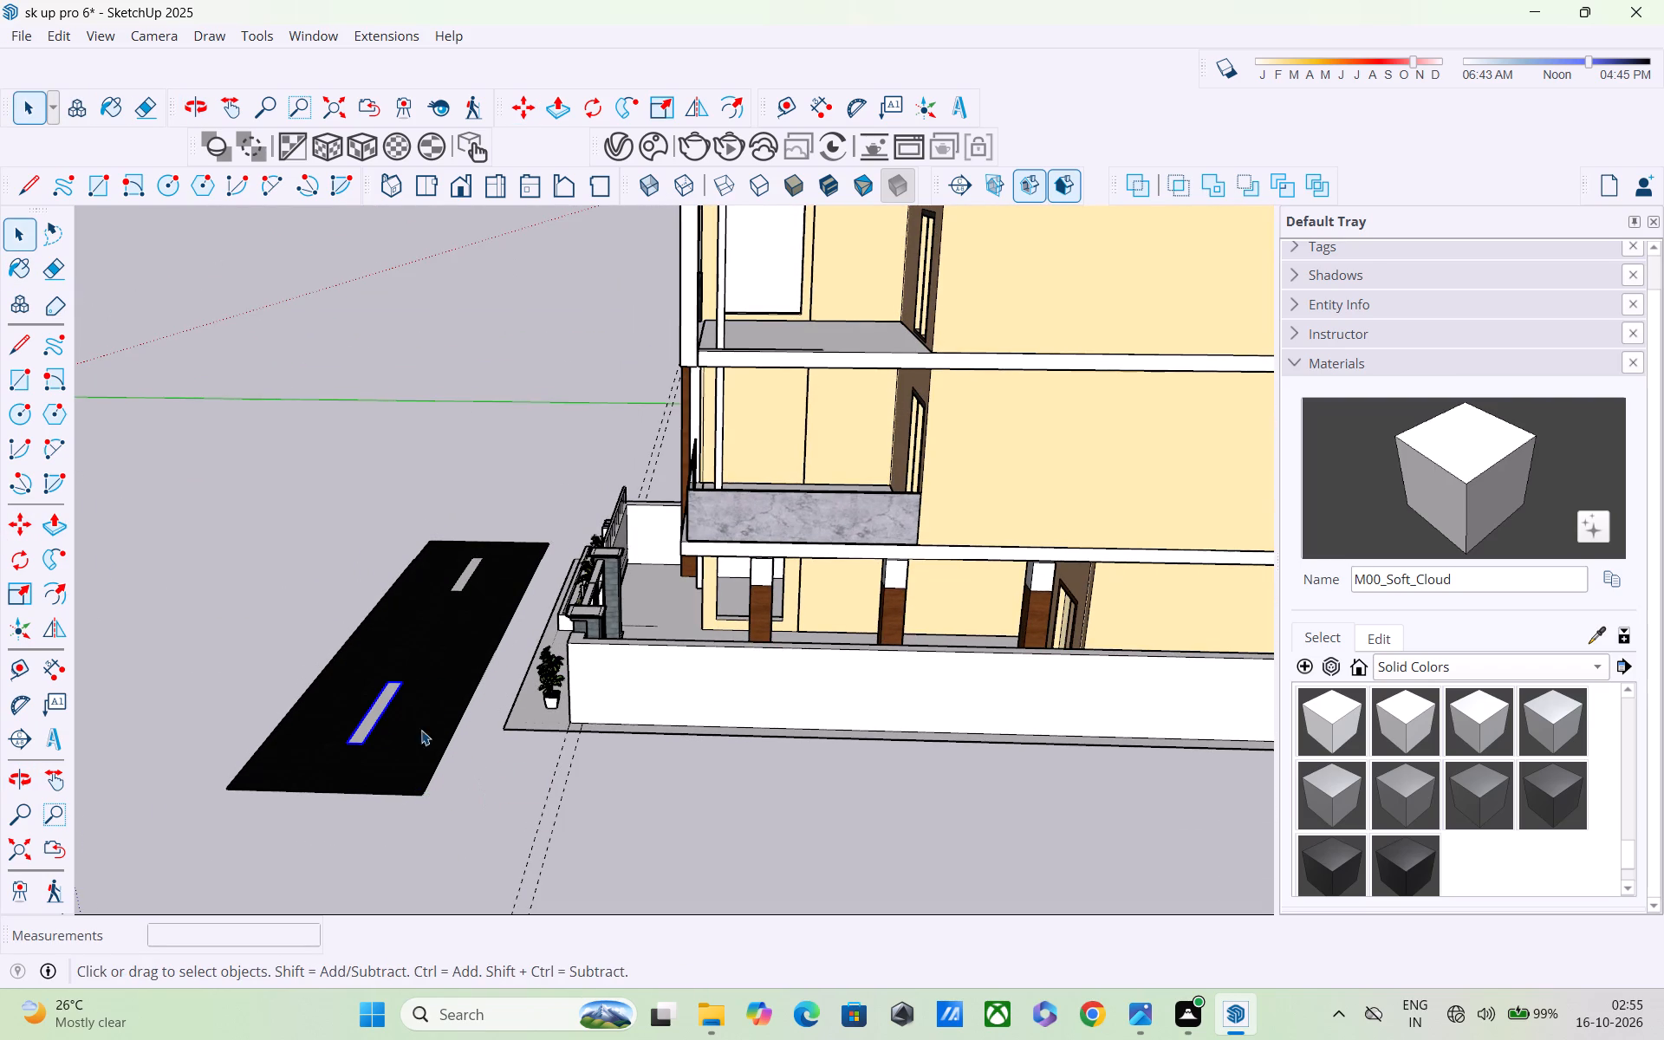
# Move the whole road with its lane markings about 5' 9" towards the house, up to the front paving edge, and clear the selection.
pyautogui.click(178, 687)
pyautogui.tripleClick(416, 750)
pyautogui.press('m')
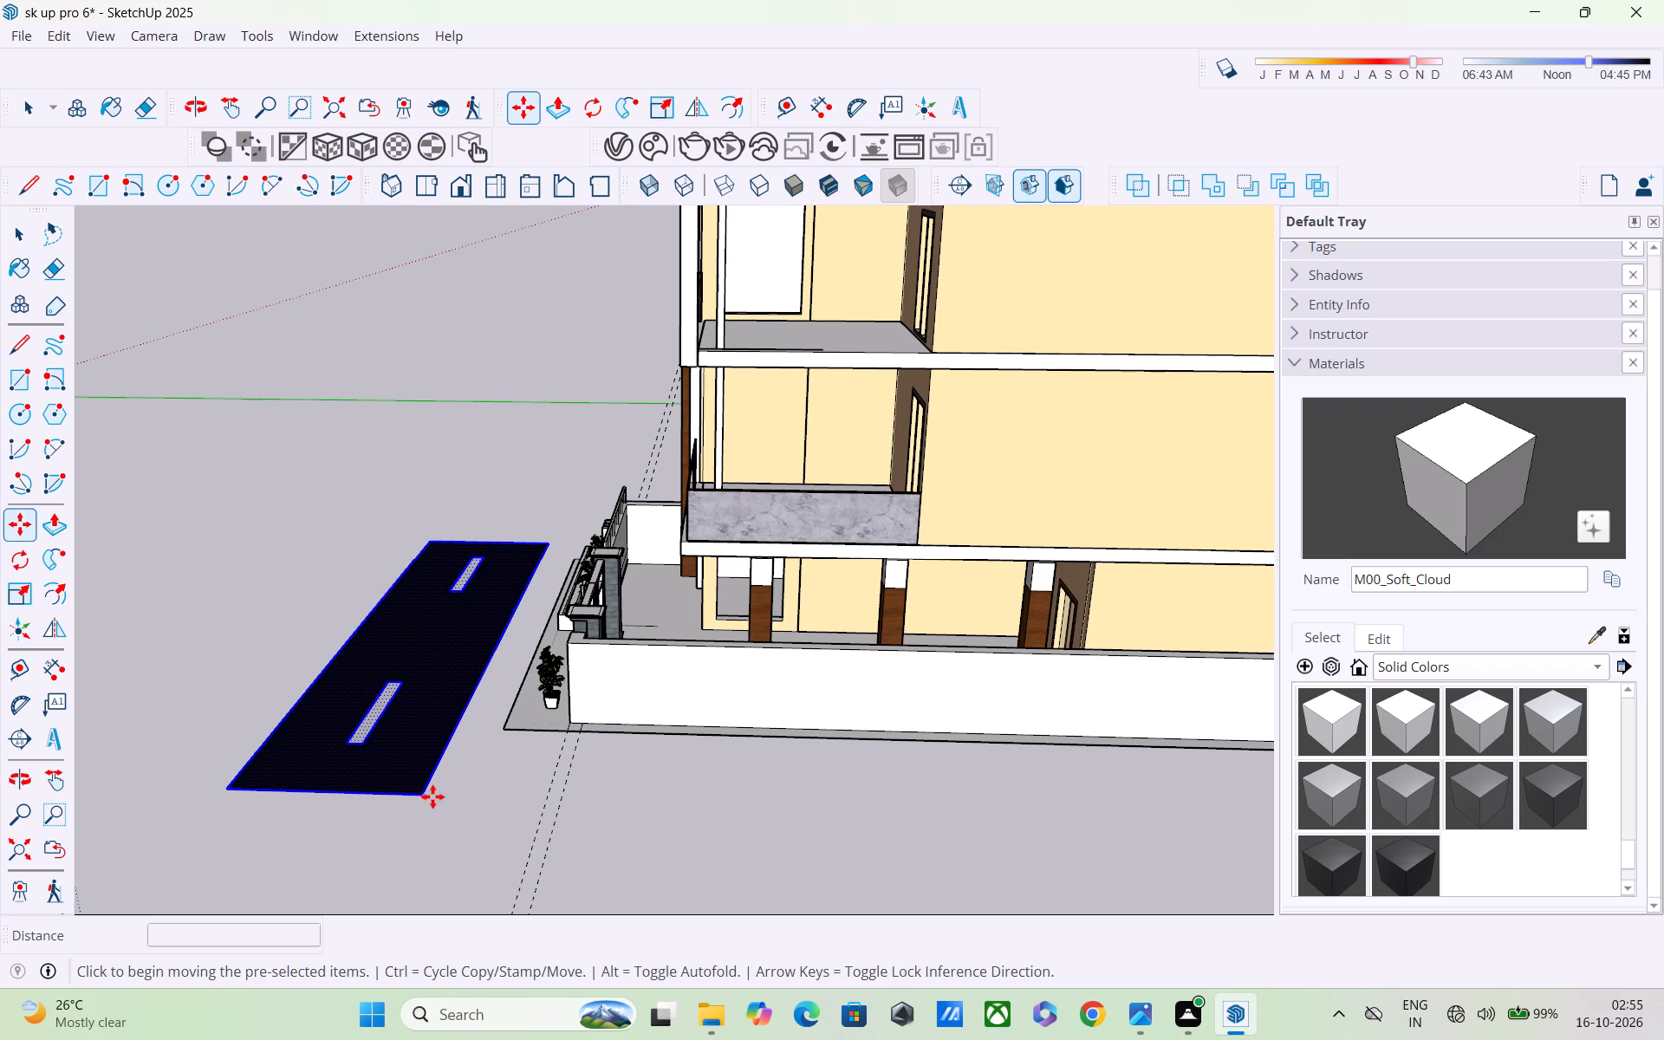
pyautogui.click(424, 793)
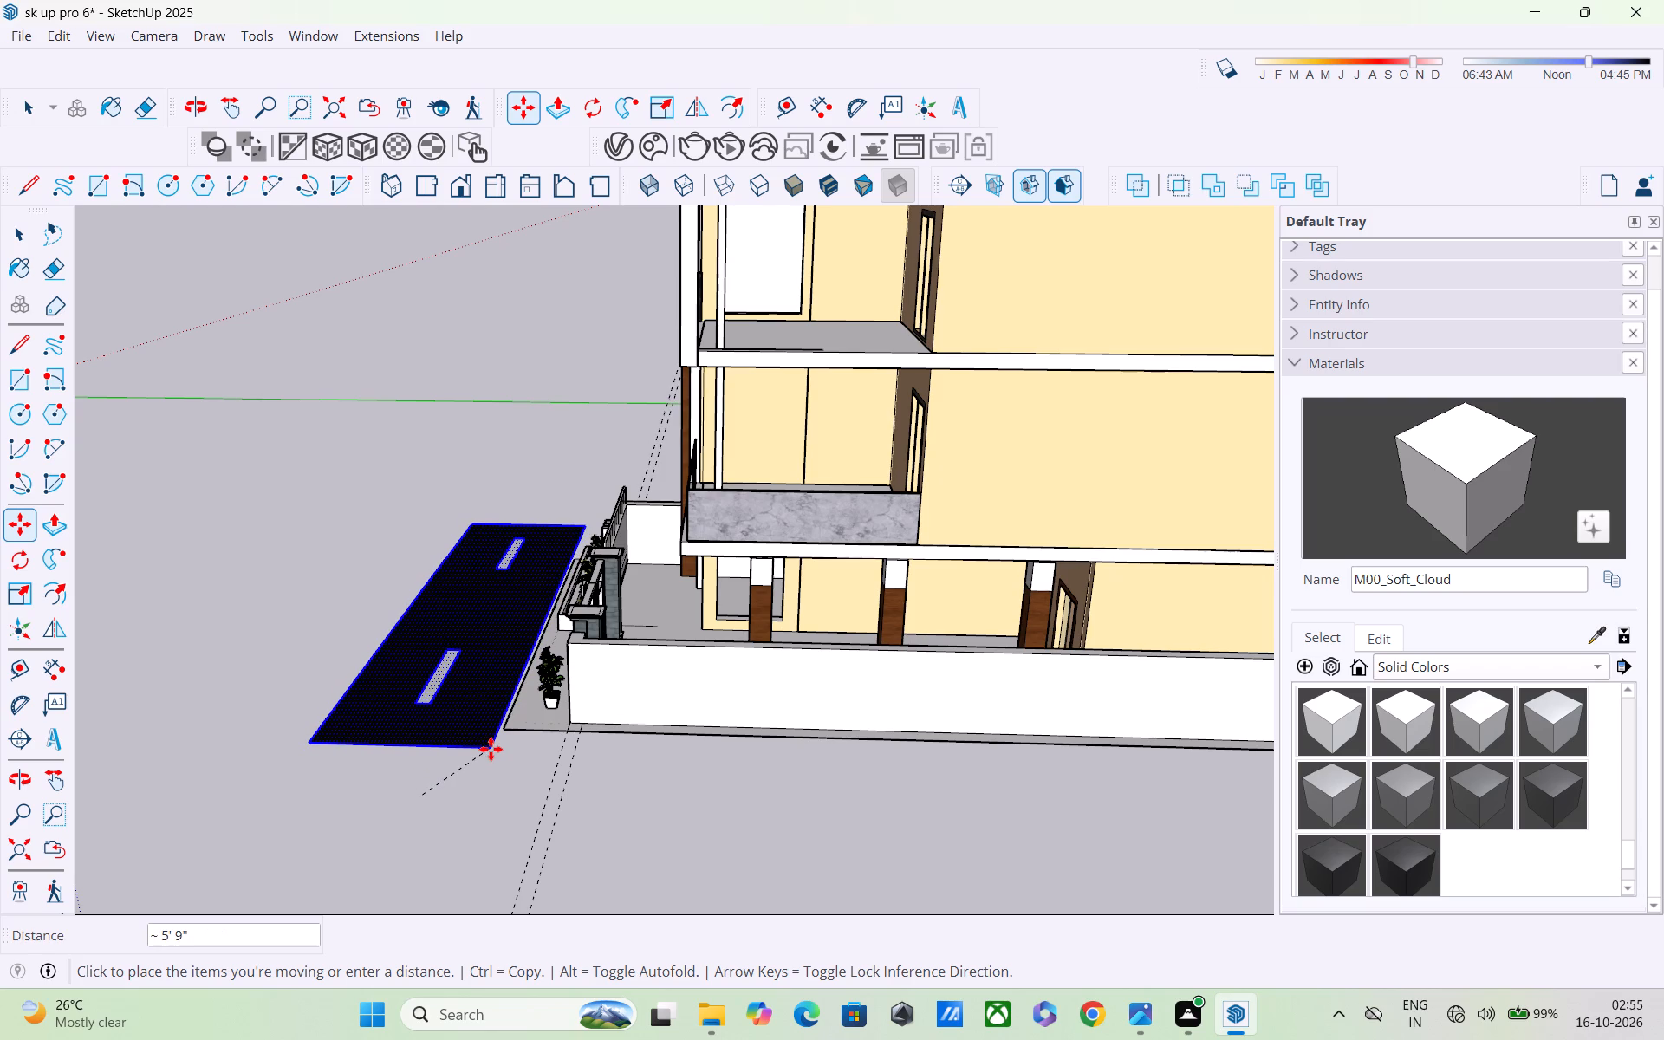
pyautogui.click(493, 751)
pyautogui.moveTo(540, 790); pyautogui.dragTo(941, 860, button='middle')
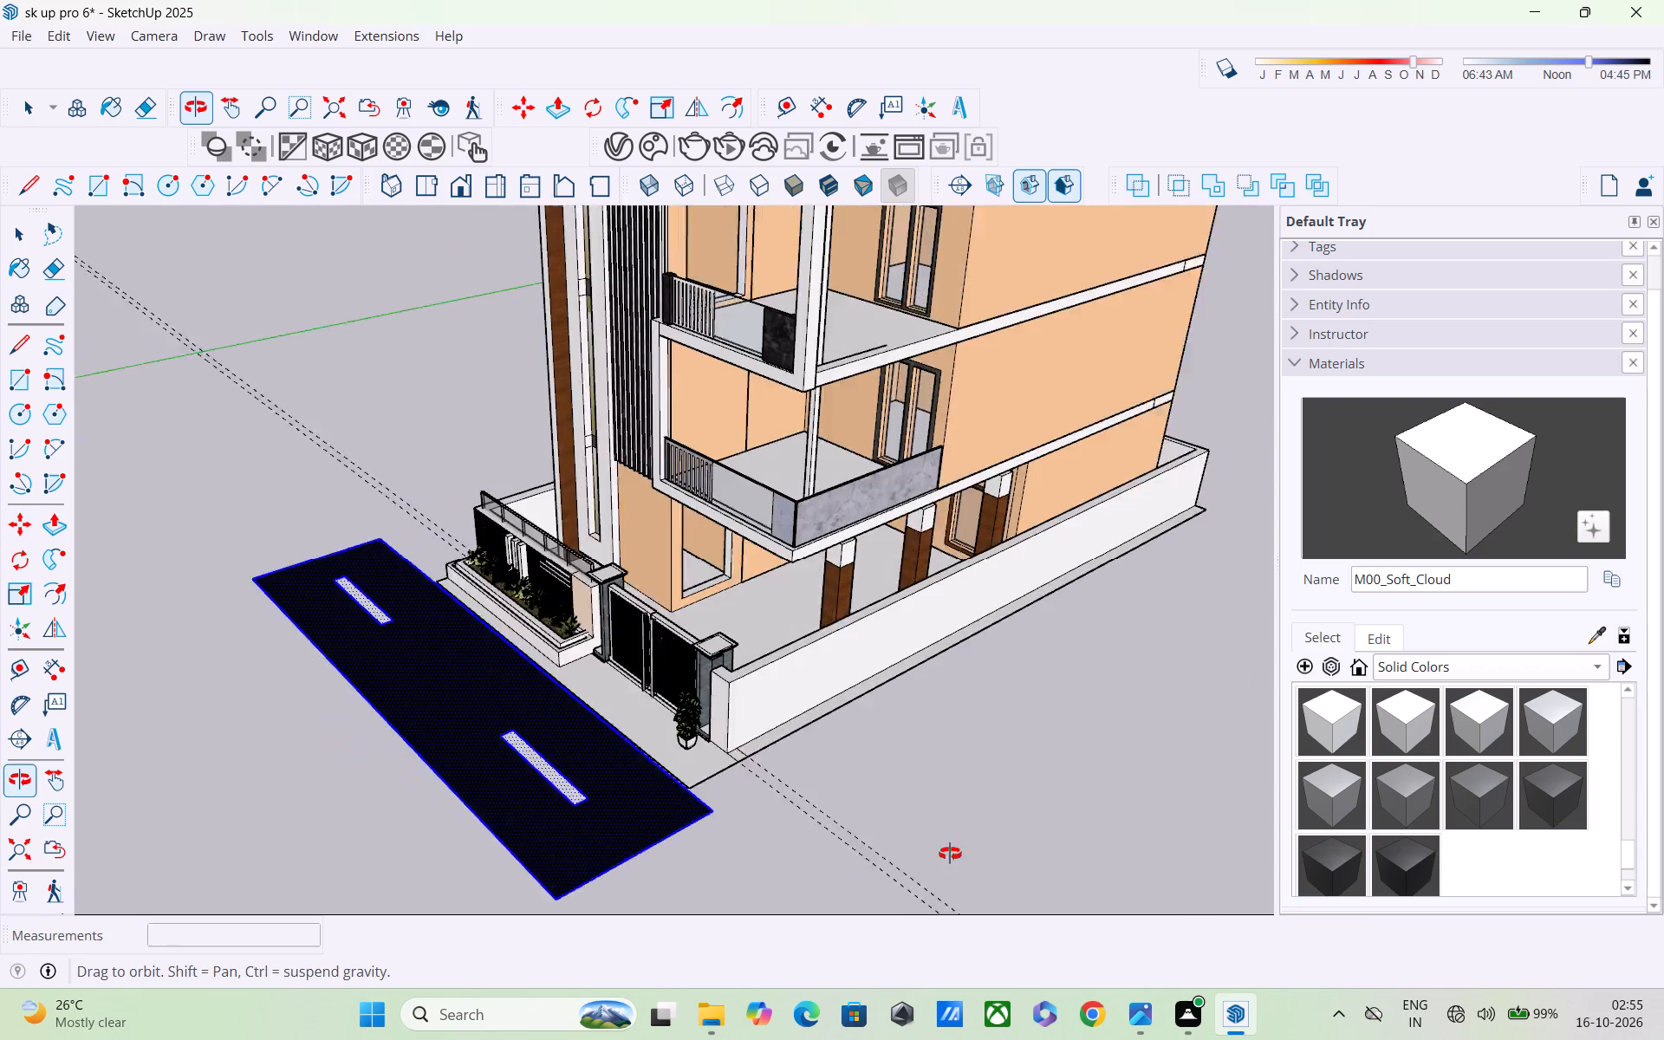
pyautogui.scroll(-3, 950, 854)
pyautogui.press('space')
pyautogui.click(959, 777)
# Examine the house front from the road and gate up to the roof and terrace canopy from several angles.
pyautogui.moveTo(959, 777); pyautogui.dragTo(1087, 565, button='middle')
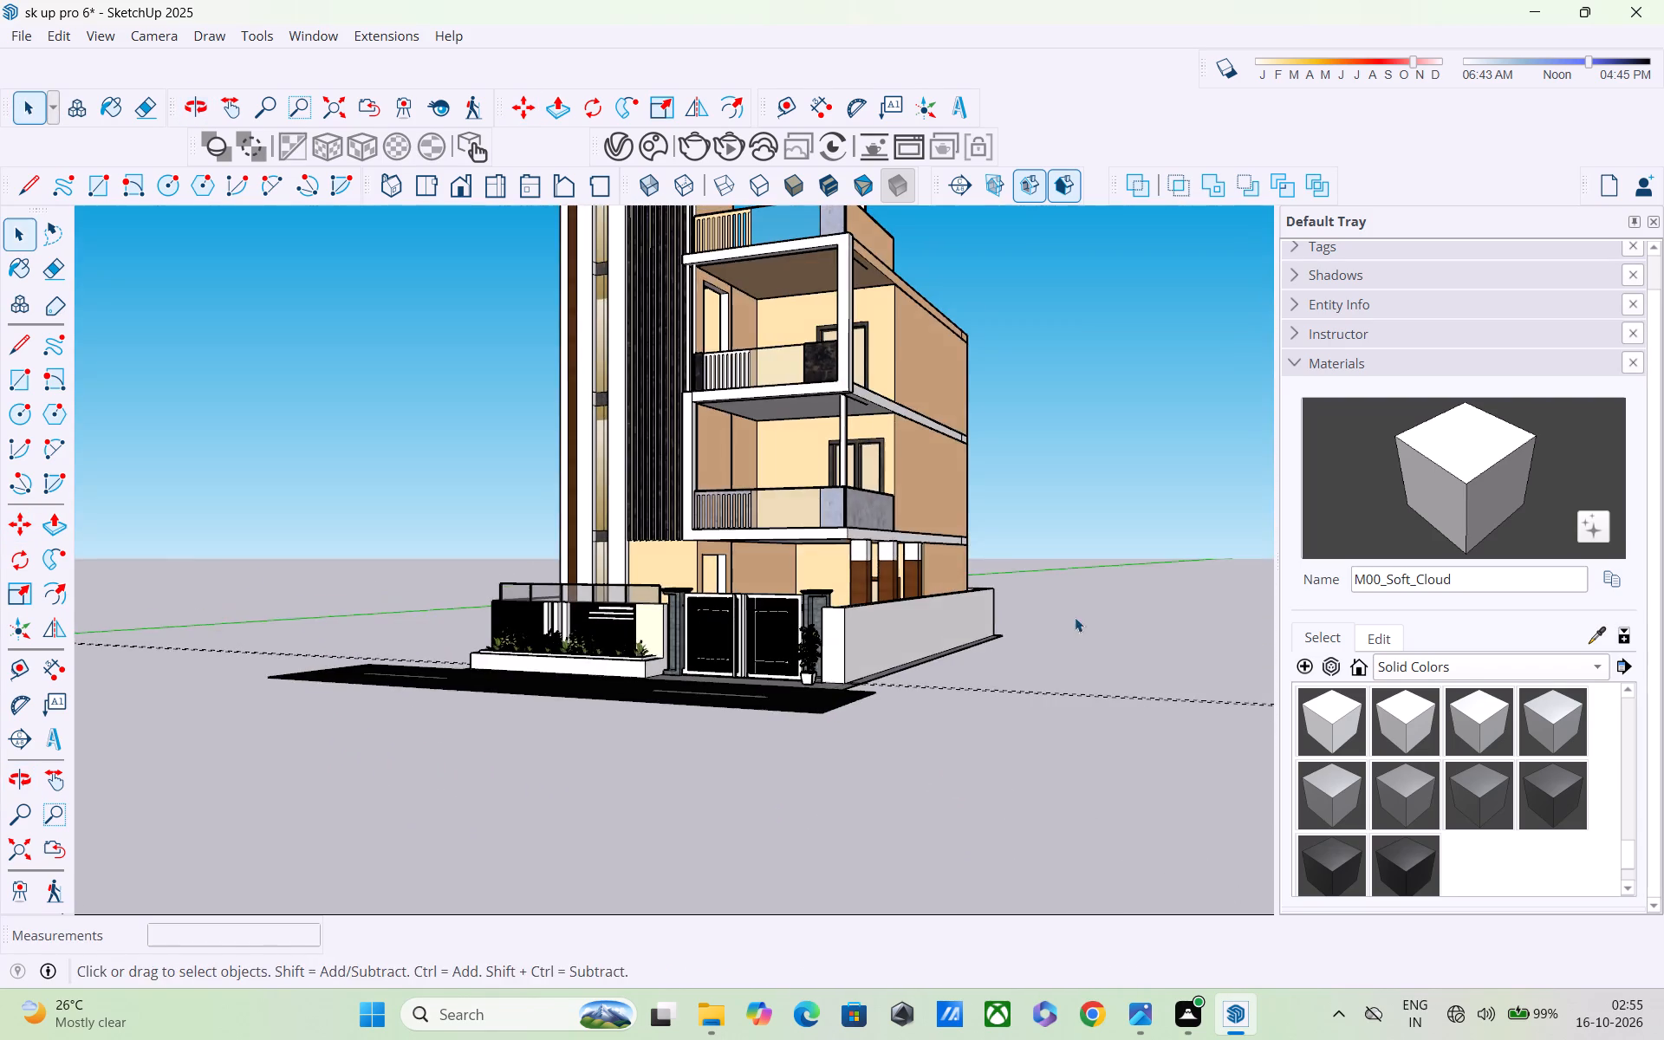
pyautogui.moveTo(1059, 666); pyautogui.dragTo(1201, 806, button='middle')
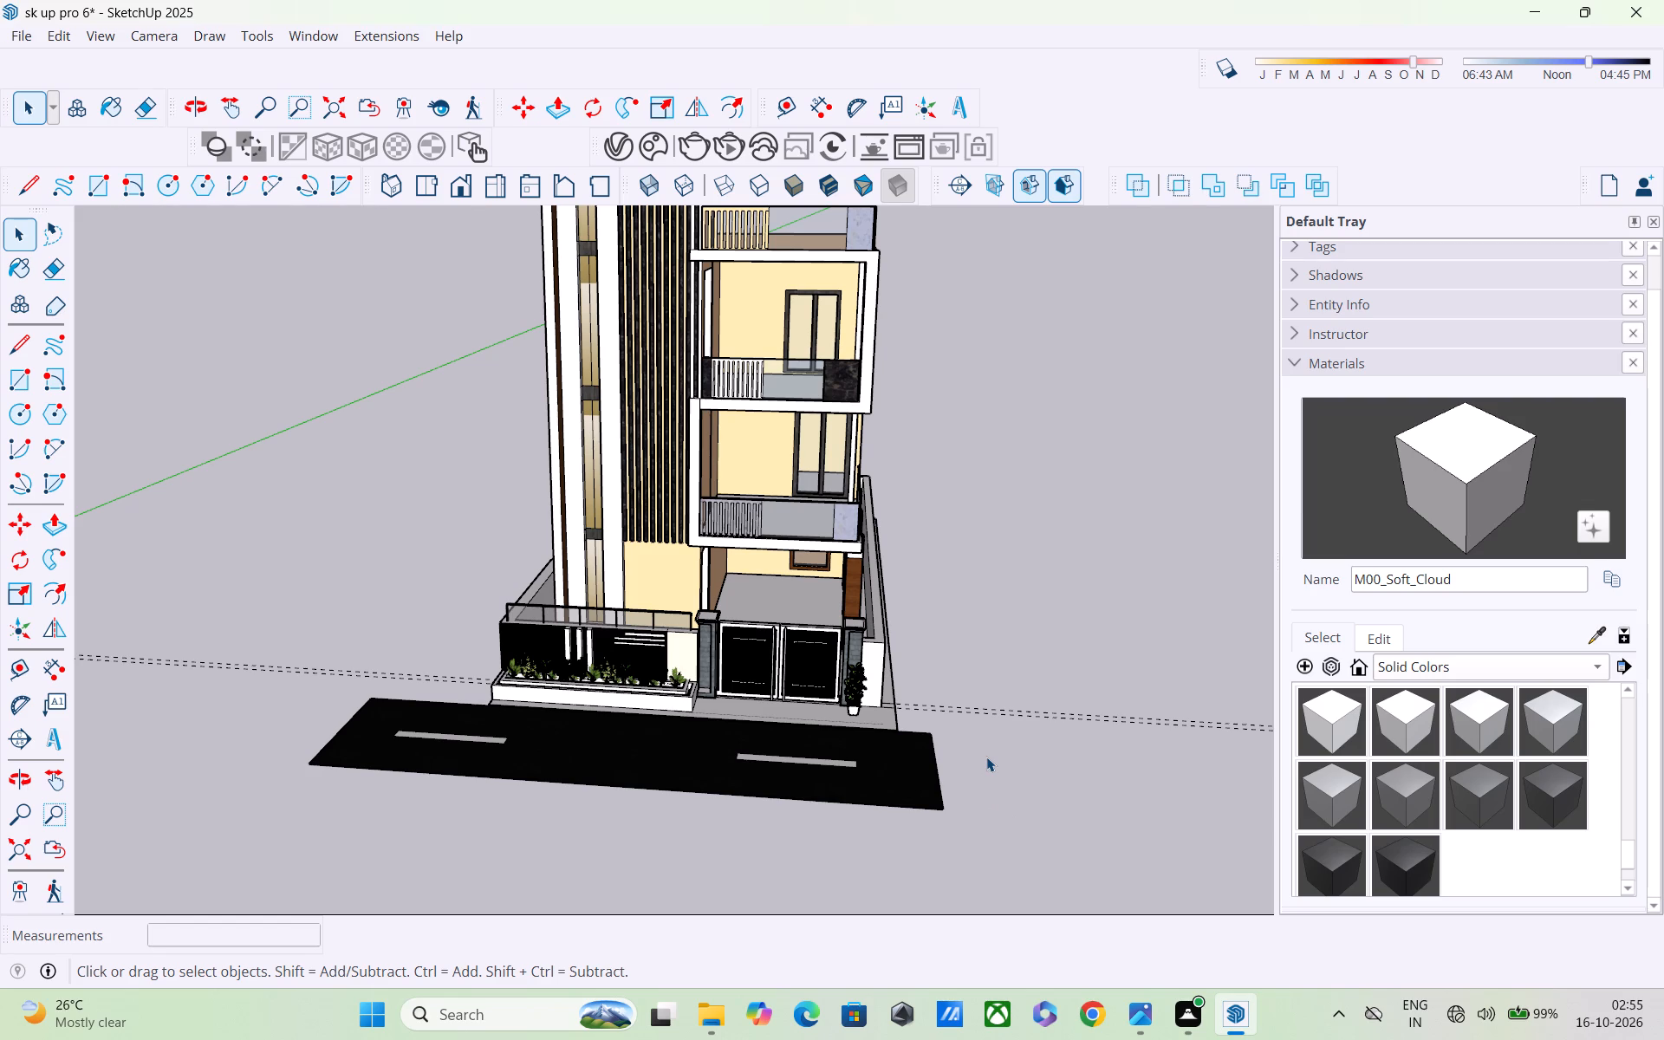
pyautogui.scroll(2, 926, 751)
pyautogui.moveTo(757, 670); pyautogui.dragTo(787, 536, button='middle')
pyautogui.scroll(-3, 788, 531)
pyautogui.moveTo(782, 517); pyautogui.dragTo(825, 609, button='middle')
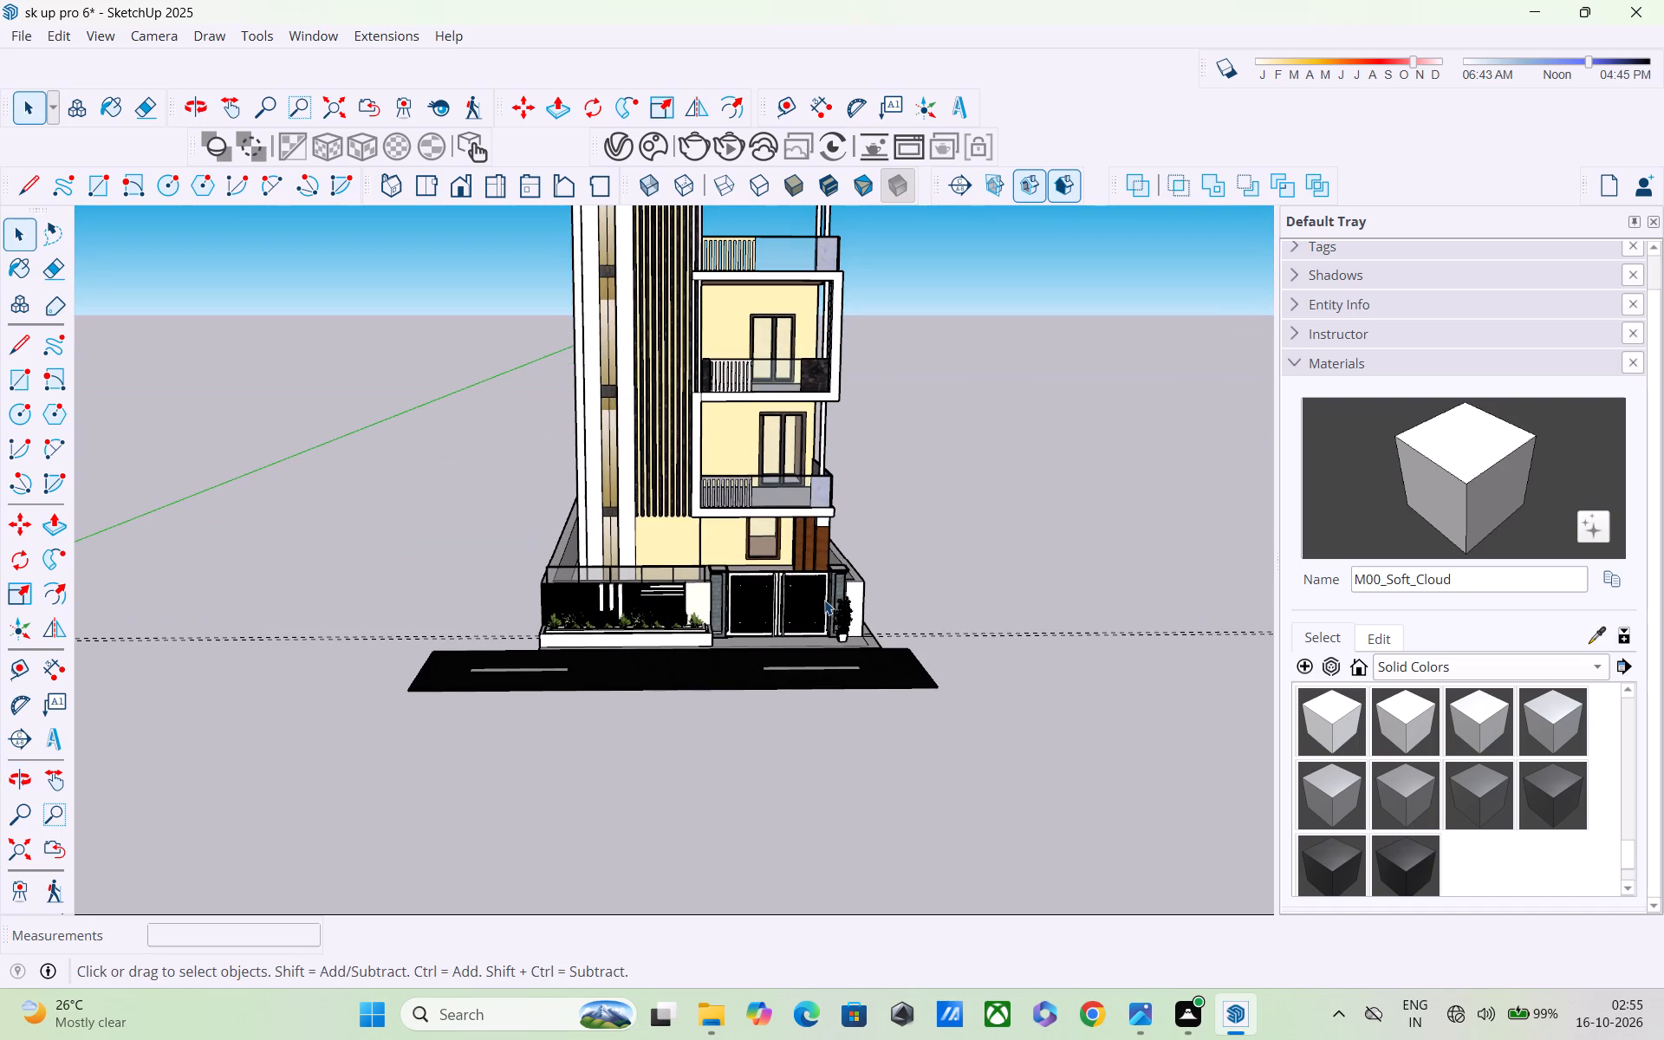
pyautogui.middleClick(826, 588)
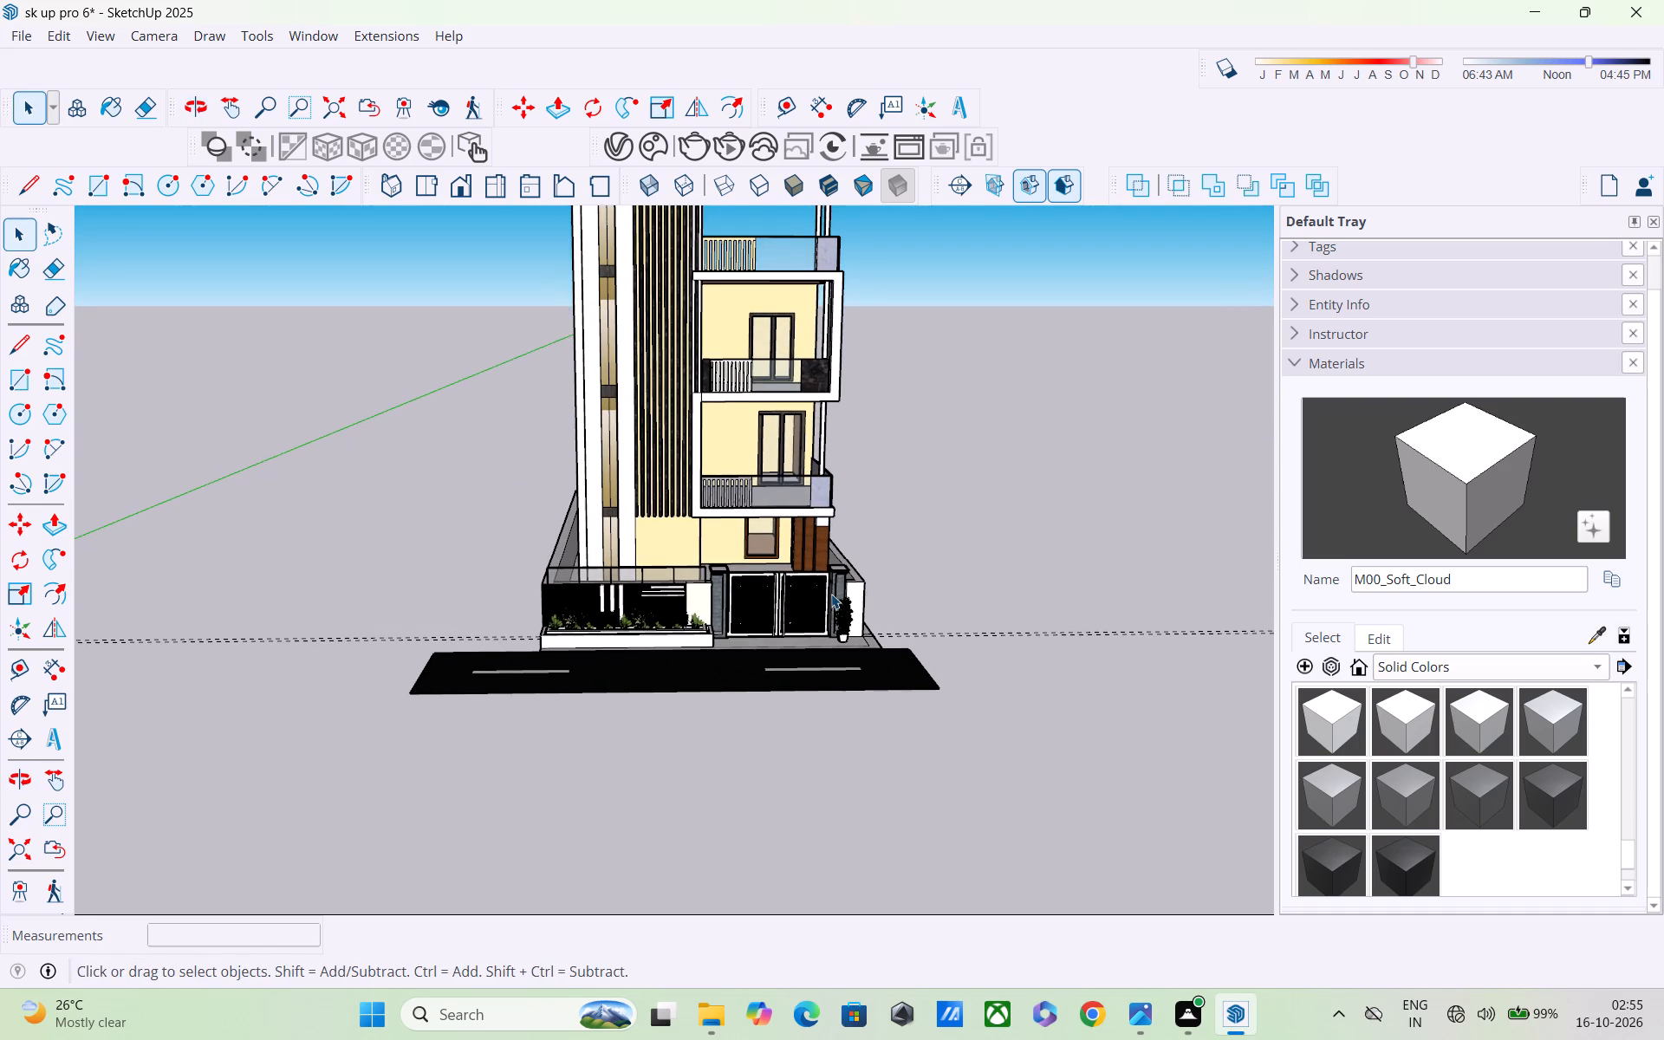
pyautogui.keyDown('shift'); pyautogui.moveTo(831, 595); pyautogui.dragTo(884, 740, button='middle'); pyautogui.keyUp('shift')
pyautogui.scroll(3, 765, 458)
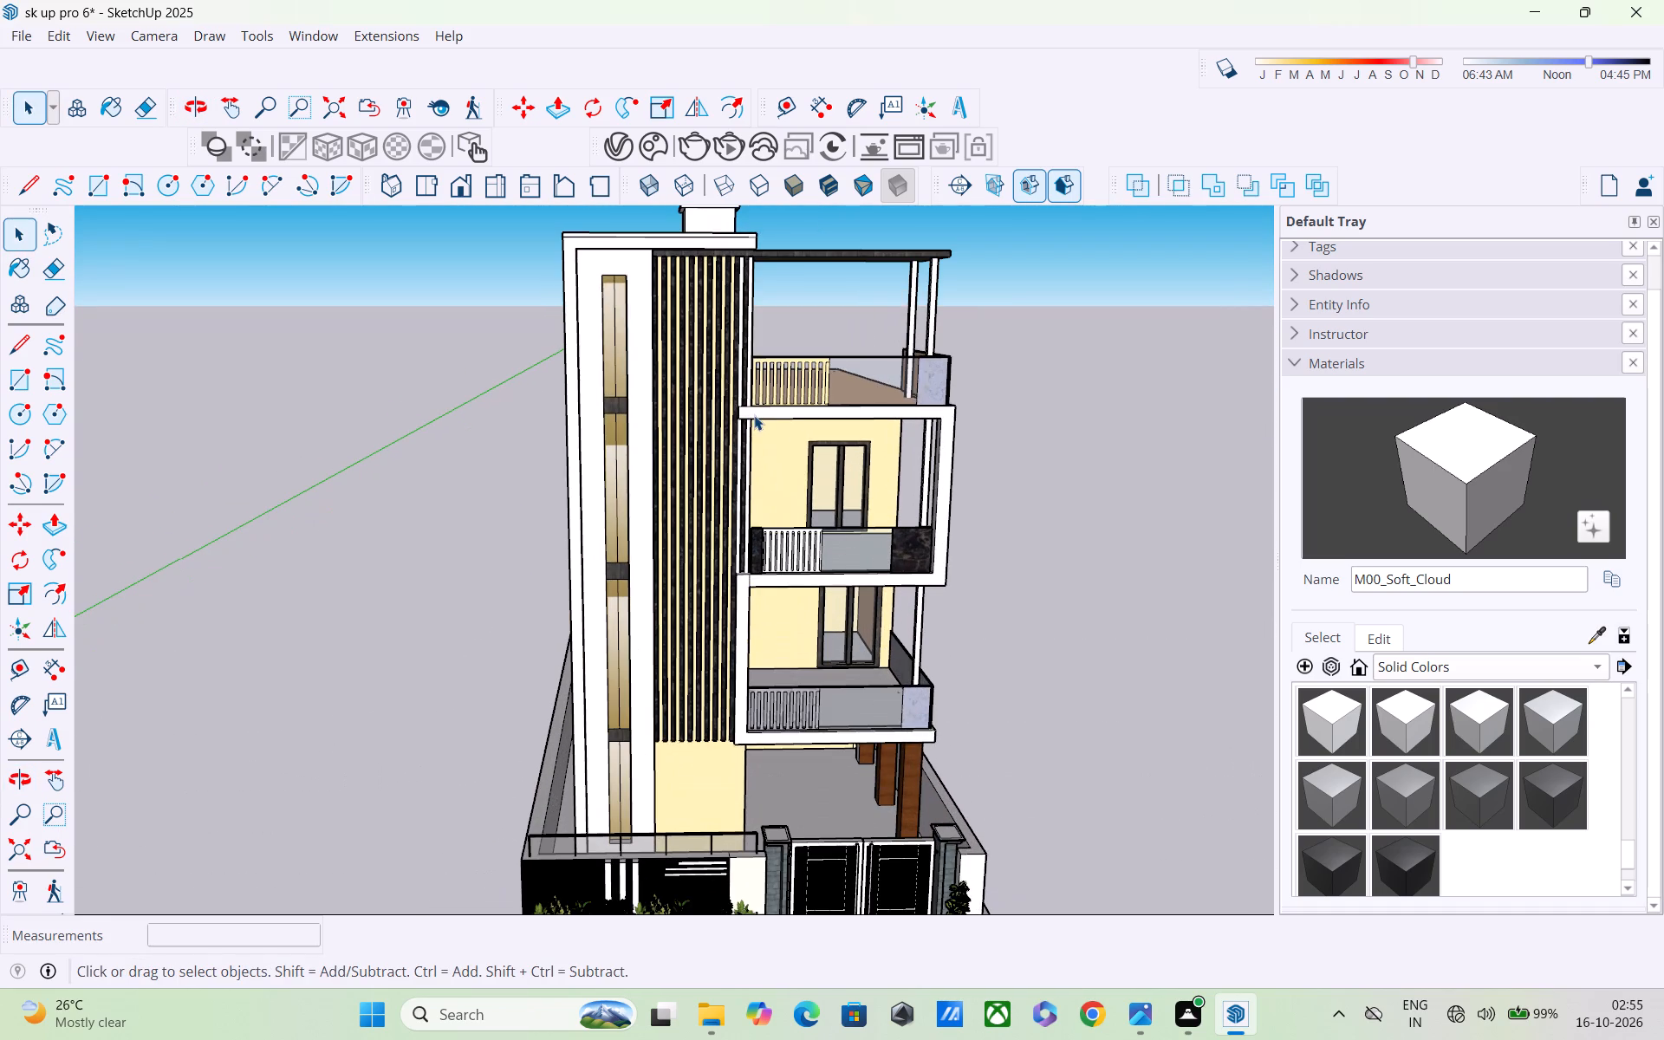
pyautogui.moveTo(754, 411); pyautogui.dragTo(826, 573, button='middle')
pyautogui.keyDown('shift'); pyautogui.scroll(3, 819, 430); pyautogui.keyUp('shift')
pyautogui.keyDown('shift'); pyautogui.moveTo(809, 410); pyautogui.dragTo(771, 363, button='middle'); pyautogui.keyUp('shift')
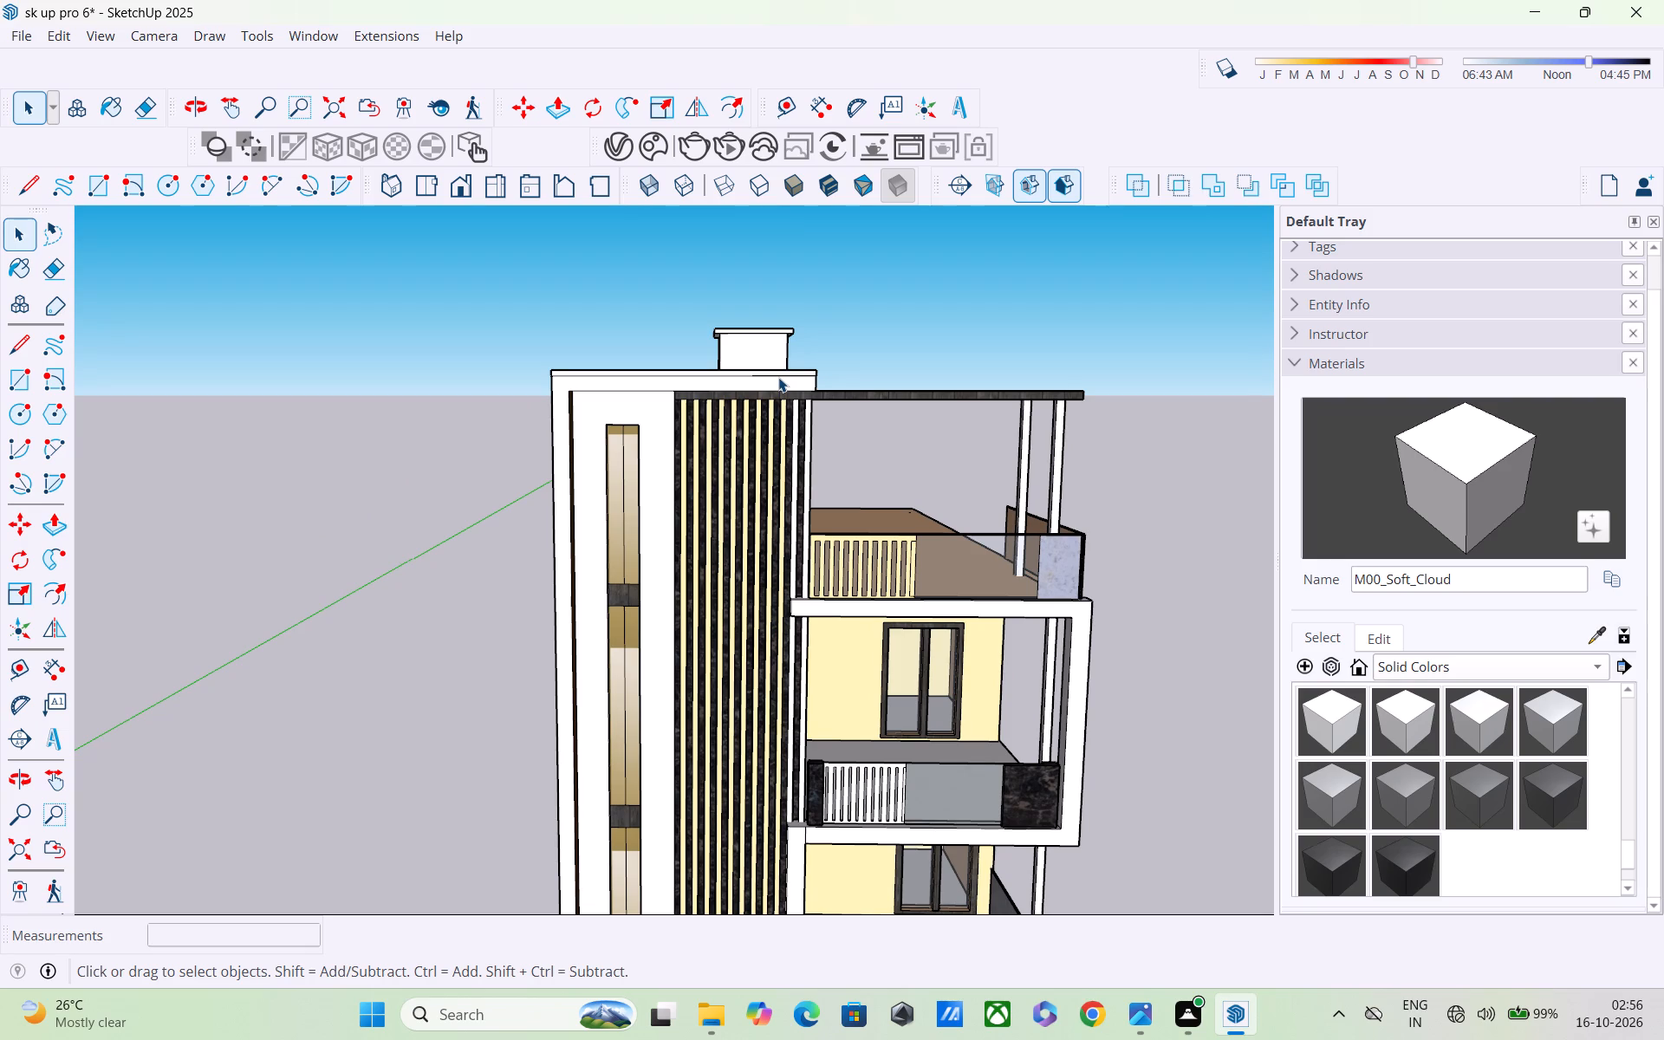
pyautogui.scroll(1, 763, 365)
pyautogui.moveTo(751, 362); pyautogui.dragTo(720, 367, button='middle')
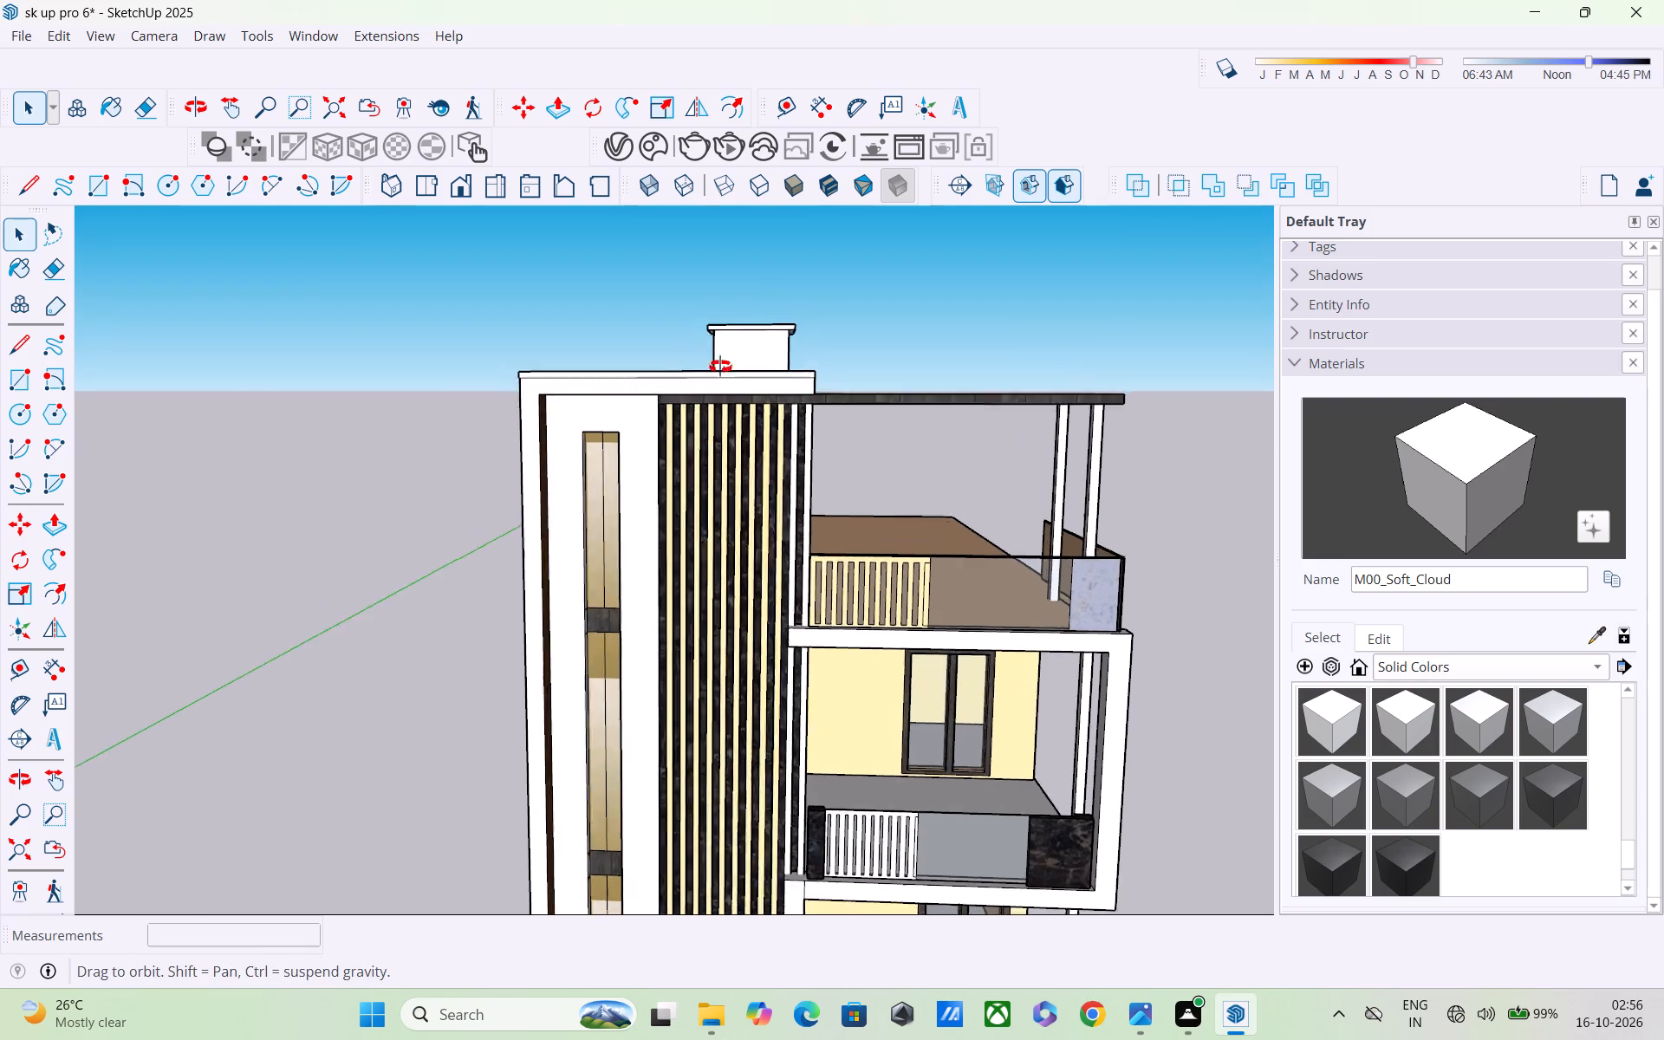
pyautogui.moveTo(720, 367); pyautogui.dragTo(393, 410, button='middle')
pyautogui.moveTo(471, 431); pyautogui.dragTo(594, 284, button='middle')
pyautogui.moveTo(731, 374); pyautogui.dragTo(745, 251, button='middle')
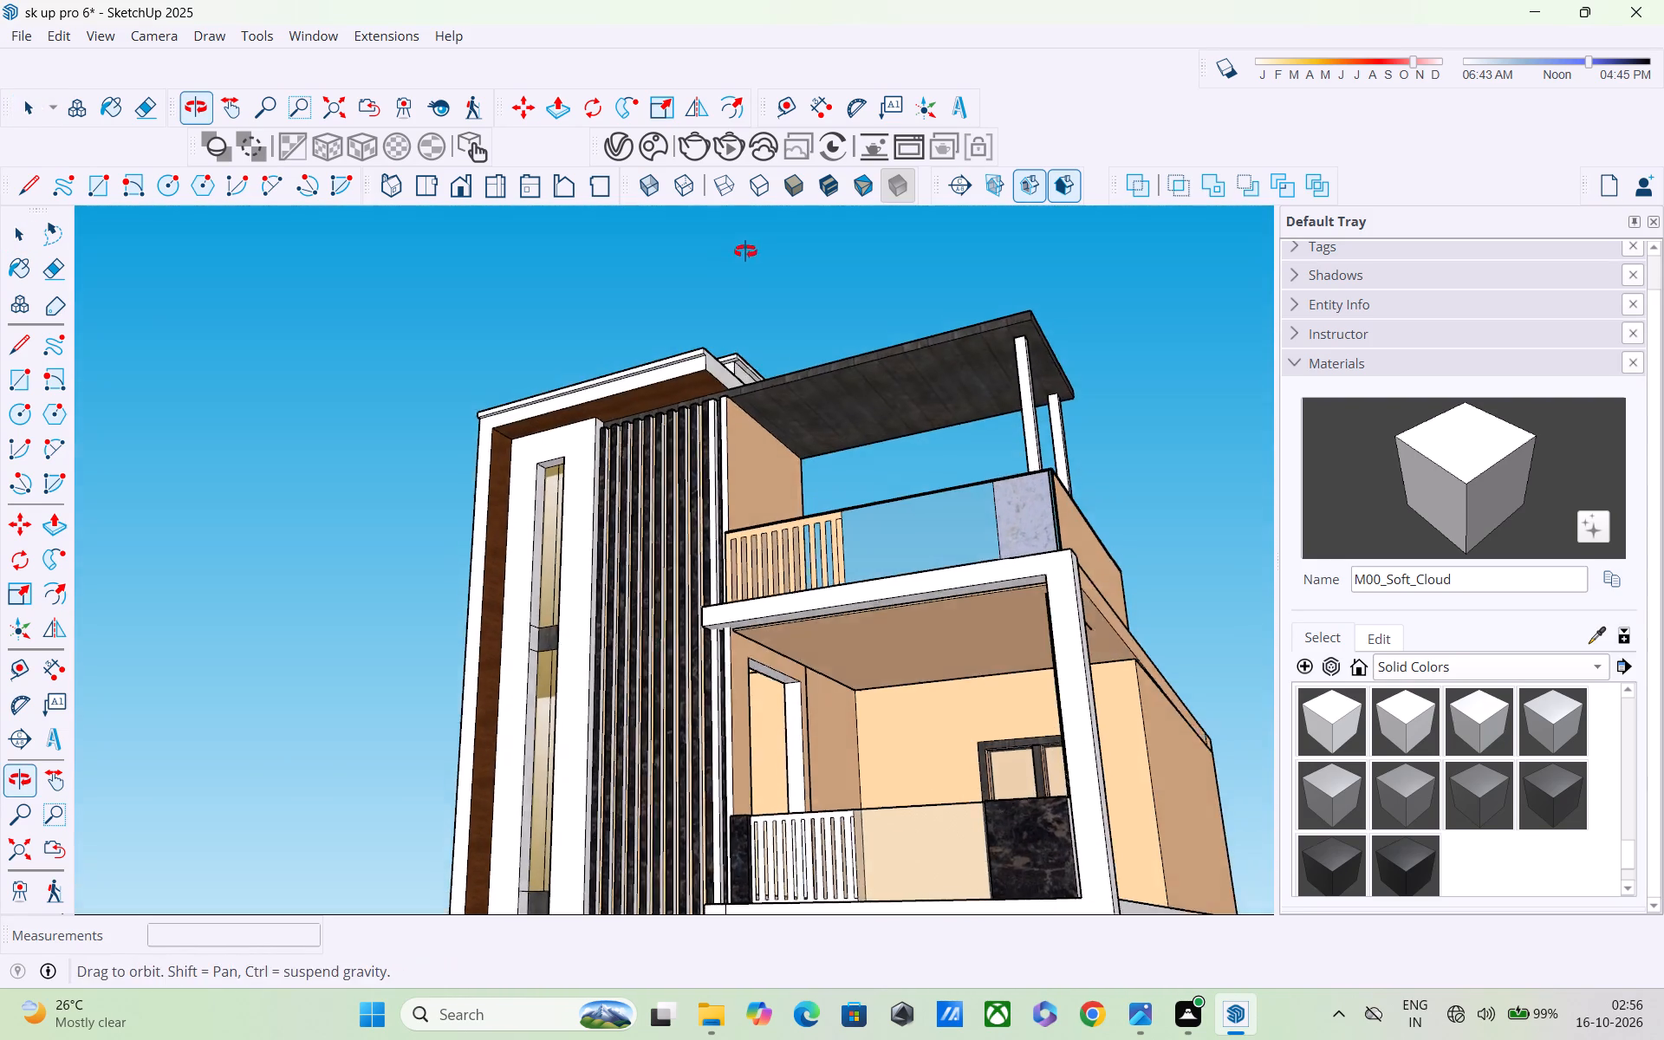
pyautogui.moveTo(745, 251); pyautogui.dragTo(746, 251, button='middle')
pyautogui.scroll(3, 611, 471)
# Paint the front face of the frame around the tall stair tower with D07_Ochre_Flame from the Solid Colors collection.
pyautogui.scroll(-2, 599, 476)
pyautogui.scroll(4, 1391, 723)
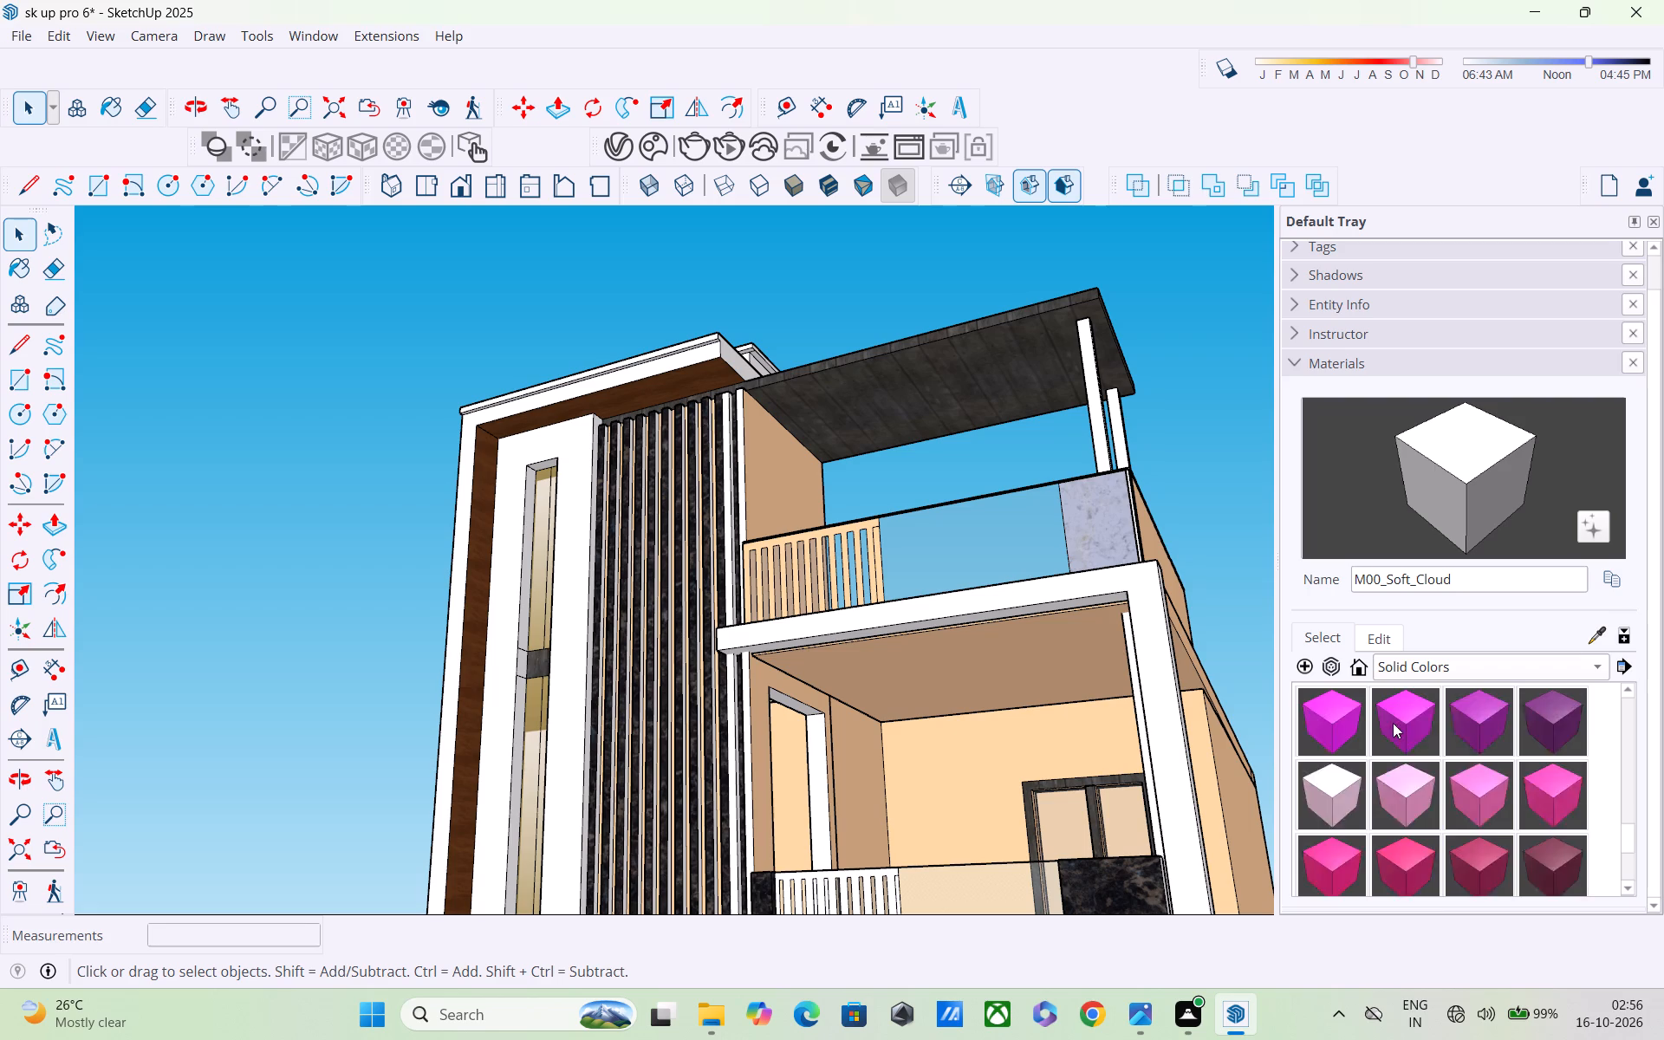
pyautogui.scroll(11, 1393, 723)
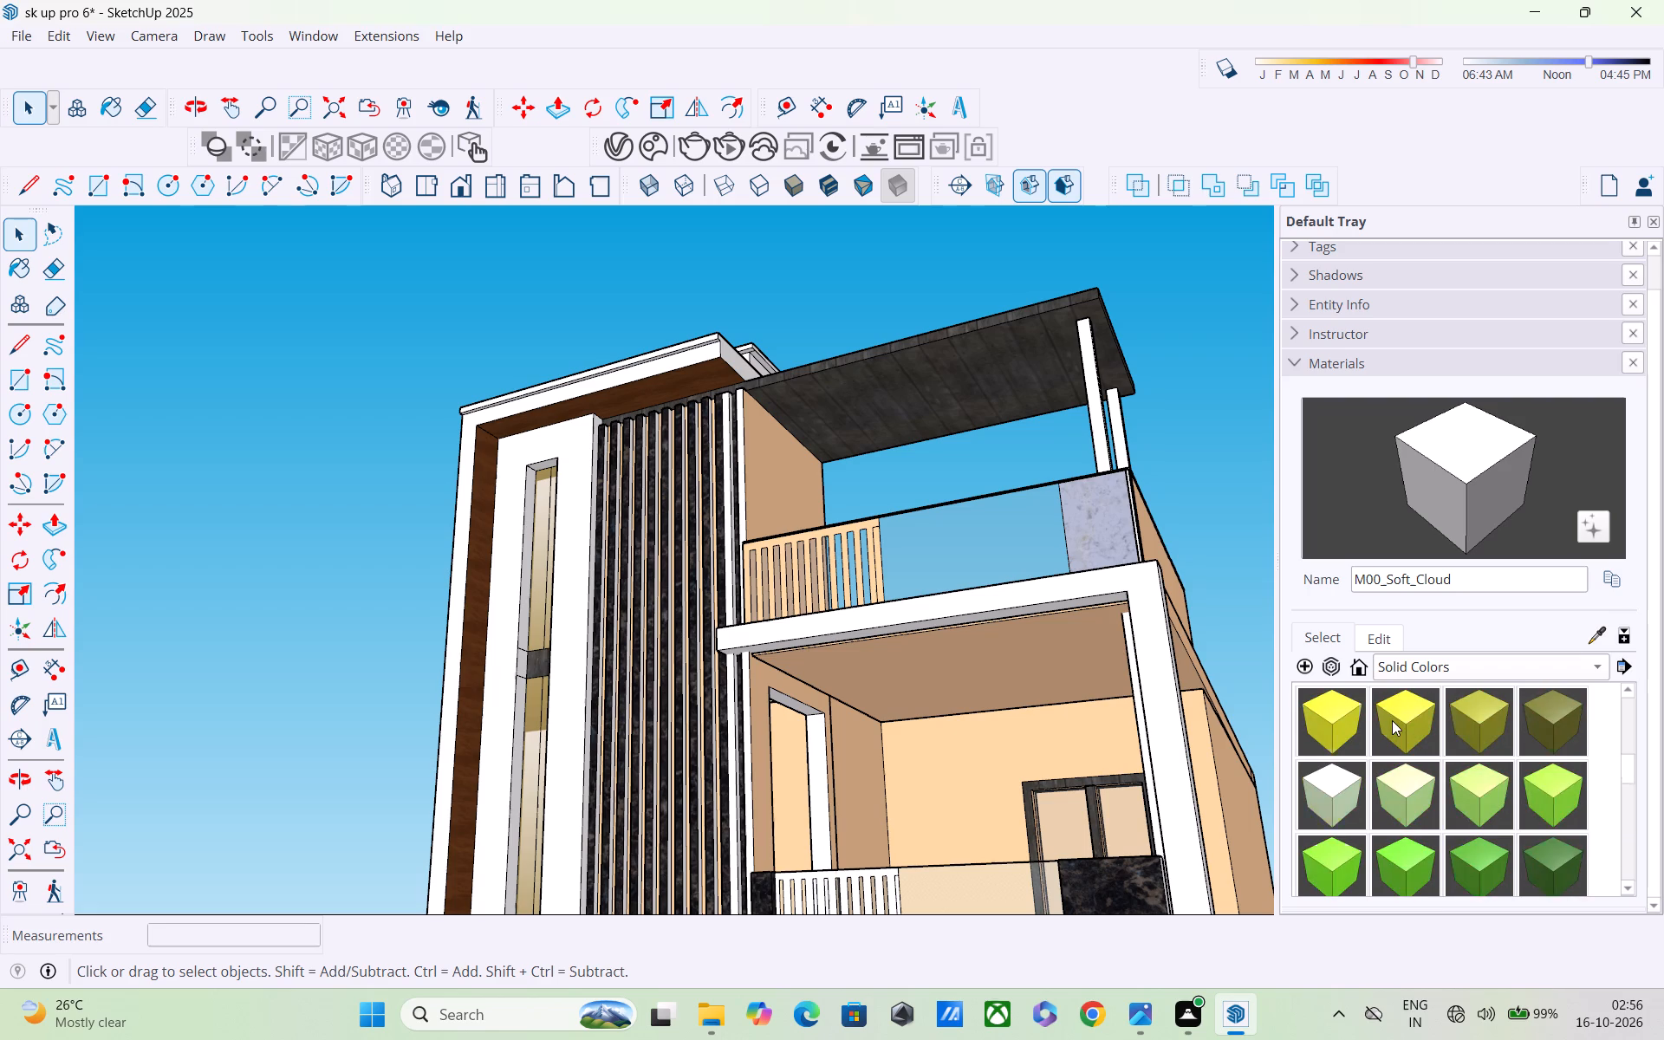
pyautogui.scroll(3, 1392, 720)
pyautogui.click(1489, 796)
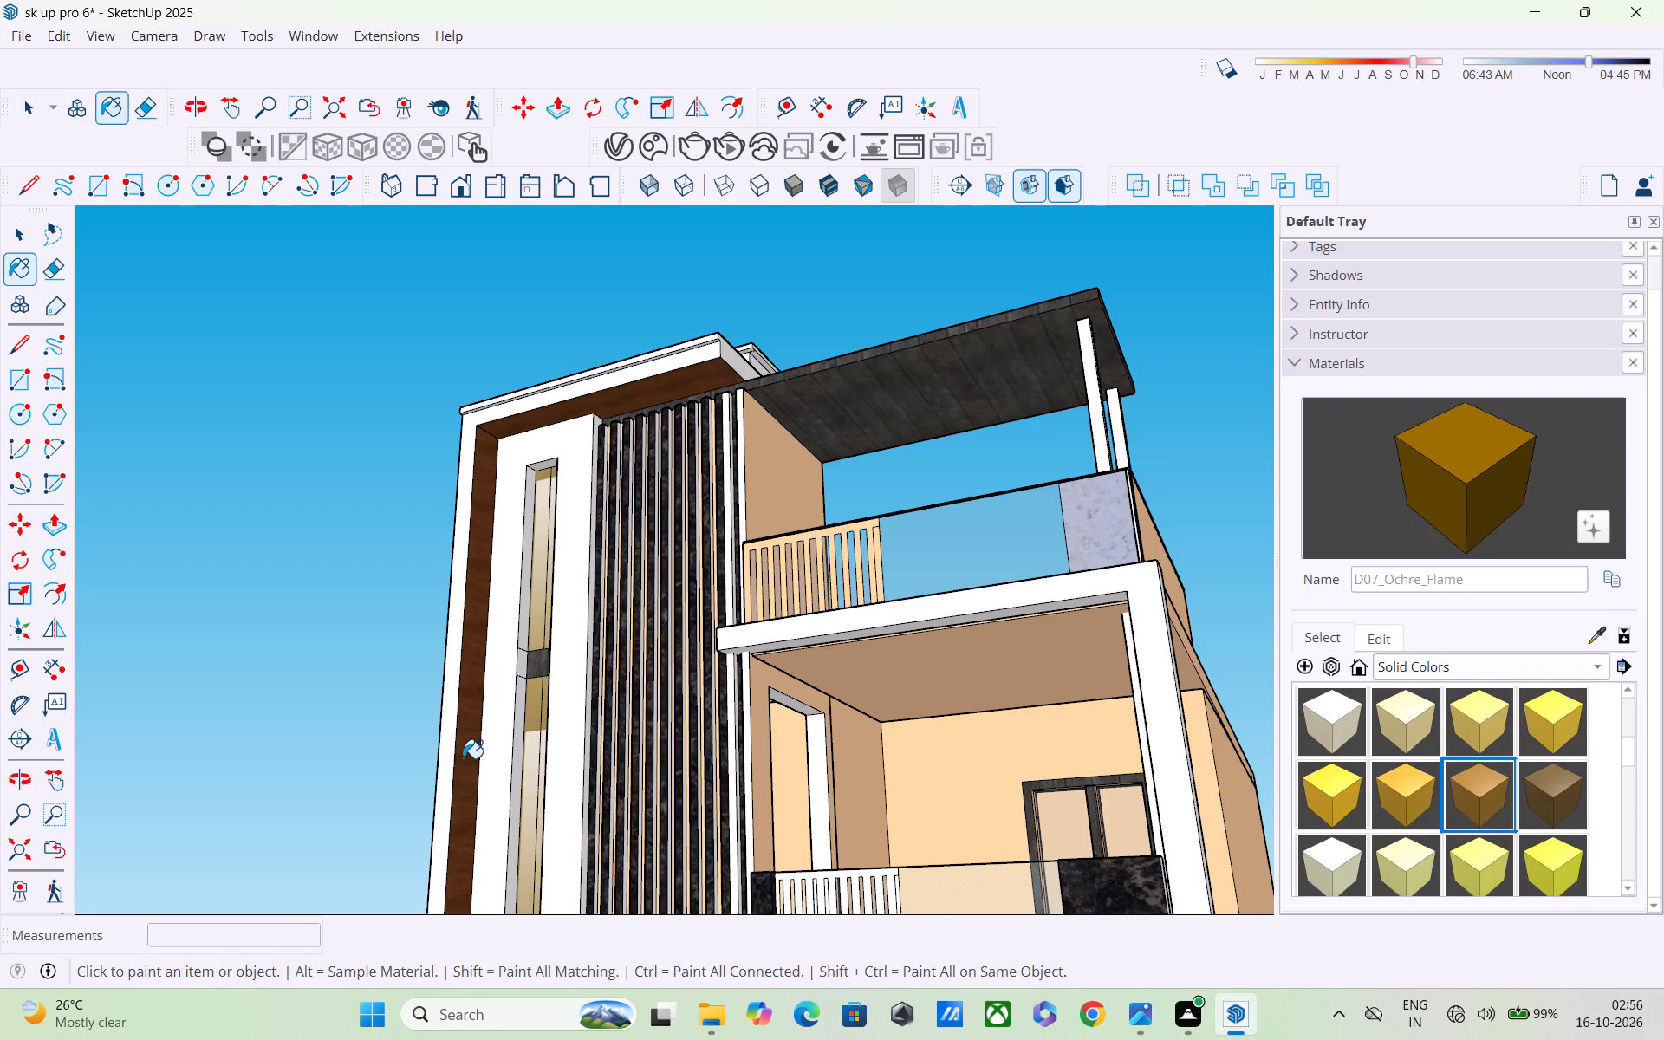
pyautogui.moveTo(473, 764); pyautogui.dragTo(669, 783, button='middle')
pyautogui.click(433, 700)
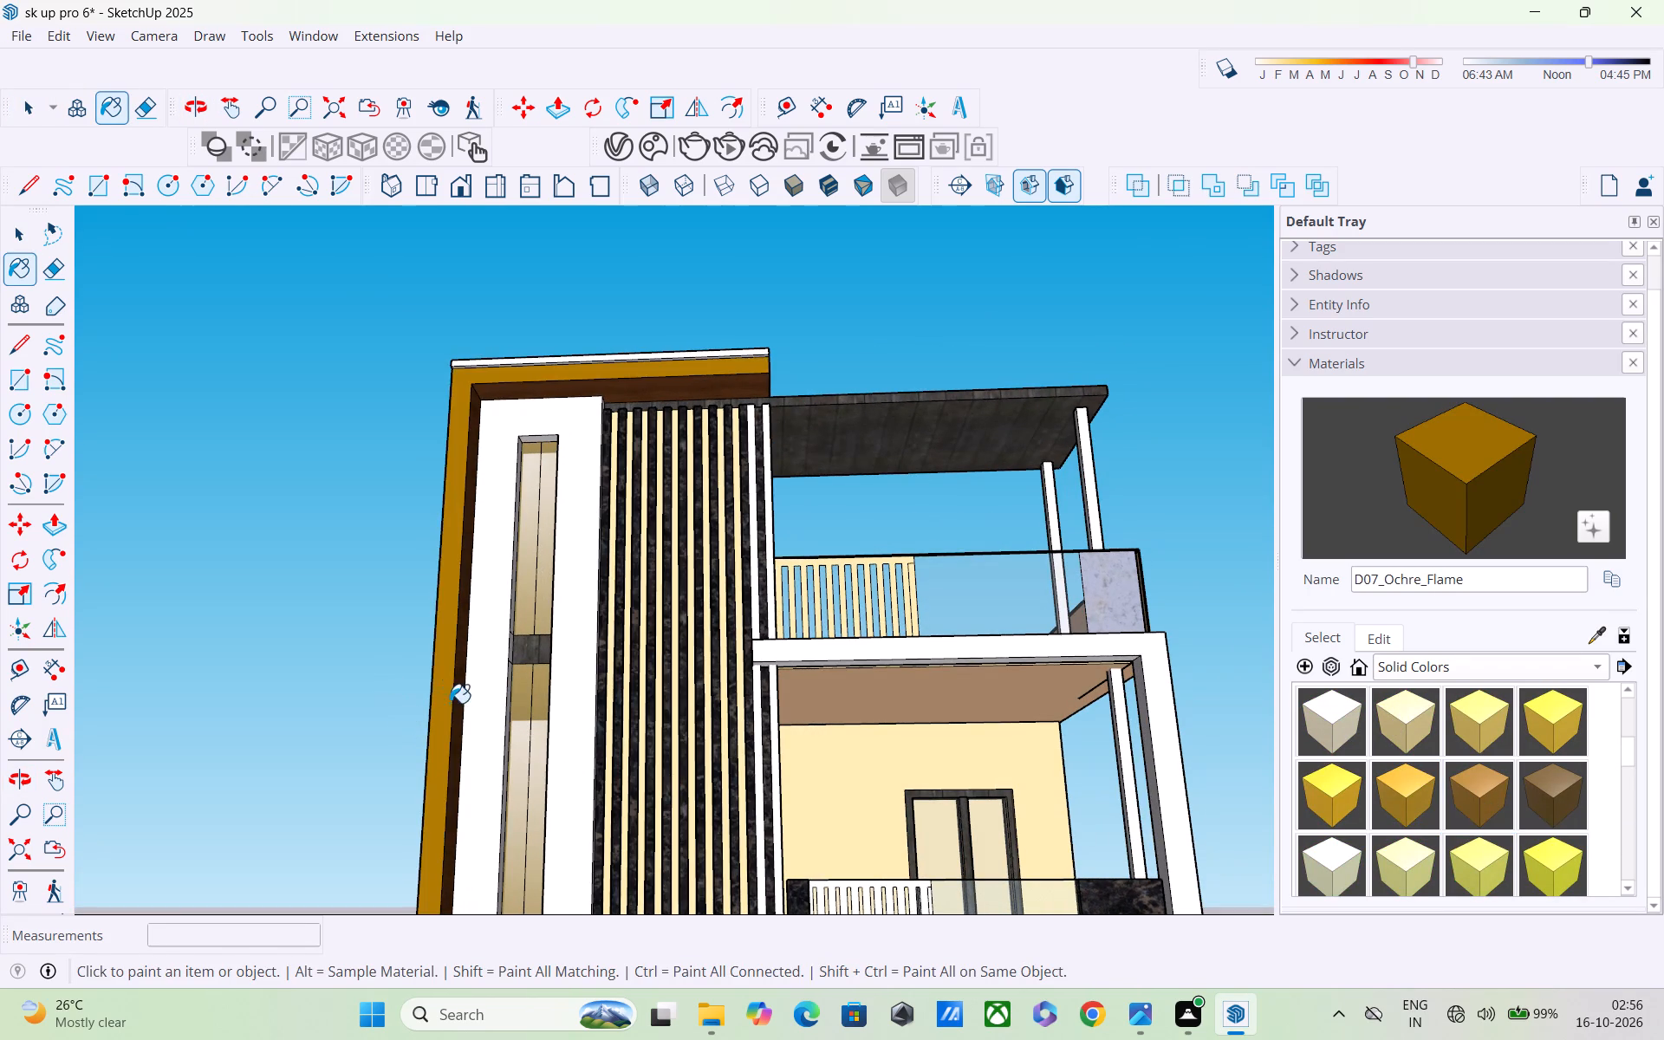
# Examine the ochre tower frame against the rest of the facade from several distances and angles.
pyautogui.scroll(-2, 452, 703)
pyautogui.moveTo(495, 715); pyautogui.dragTo(555, 814, button='middle')
pyautogui.scroll(-4, 545, 692)
pyautogui.moveTo(562, 718); pyautogui.dragTo(595, 783, button='middle')
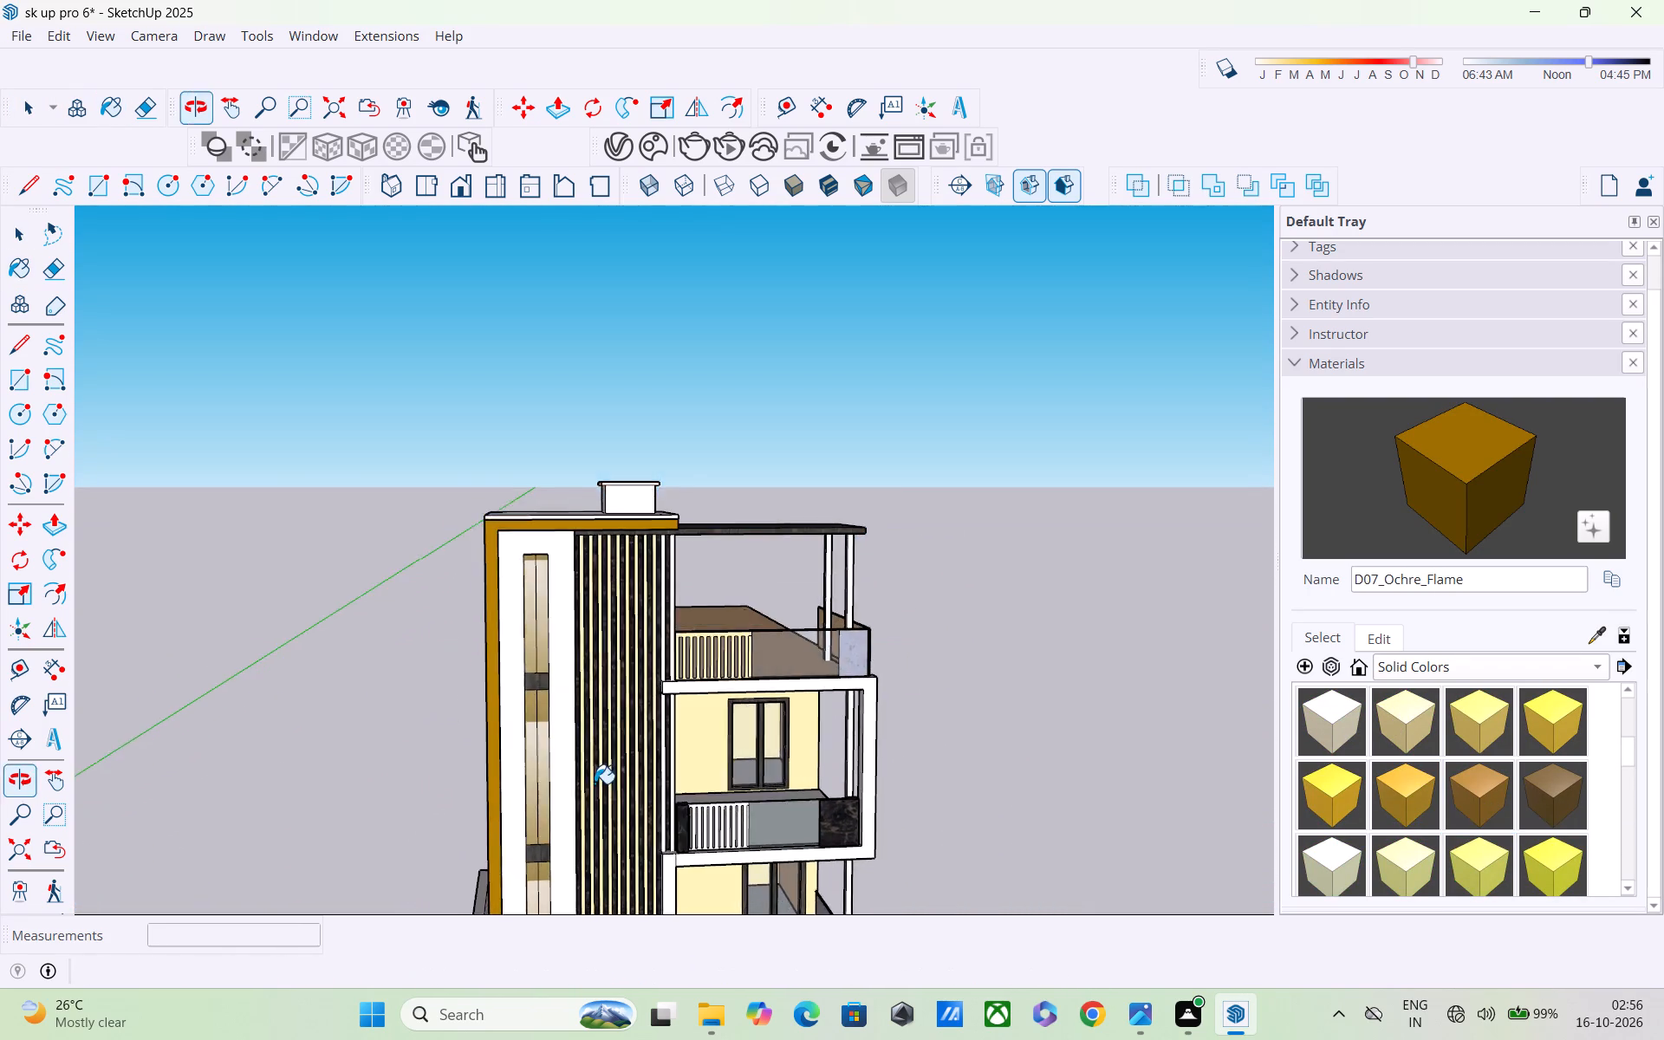
pyautogui.scroll(-6, 595, 783)
pyautogui.scroll(-2, 613, 715)
pyautogui.moveTo(614, 680); pyautogui.dragTo(590, 578, button='middle')
pyautogui.scroll(1, 591, 579)
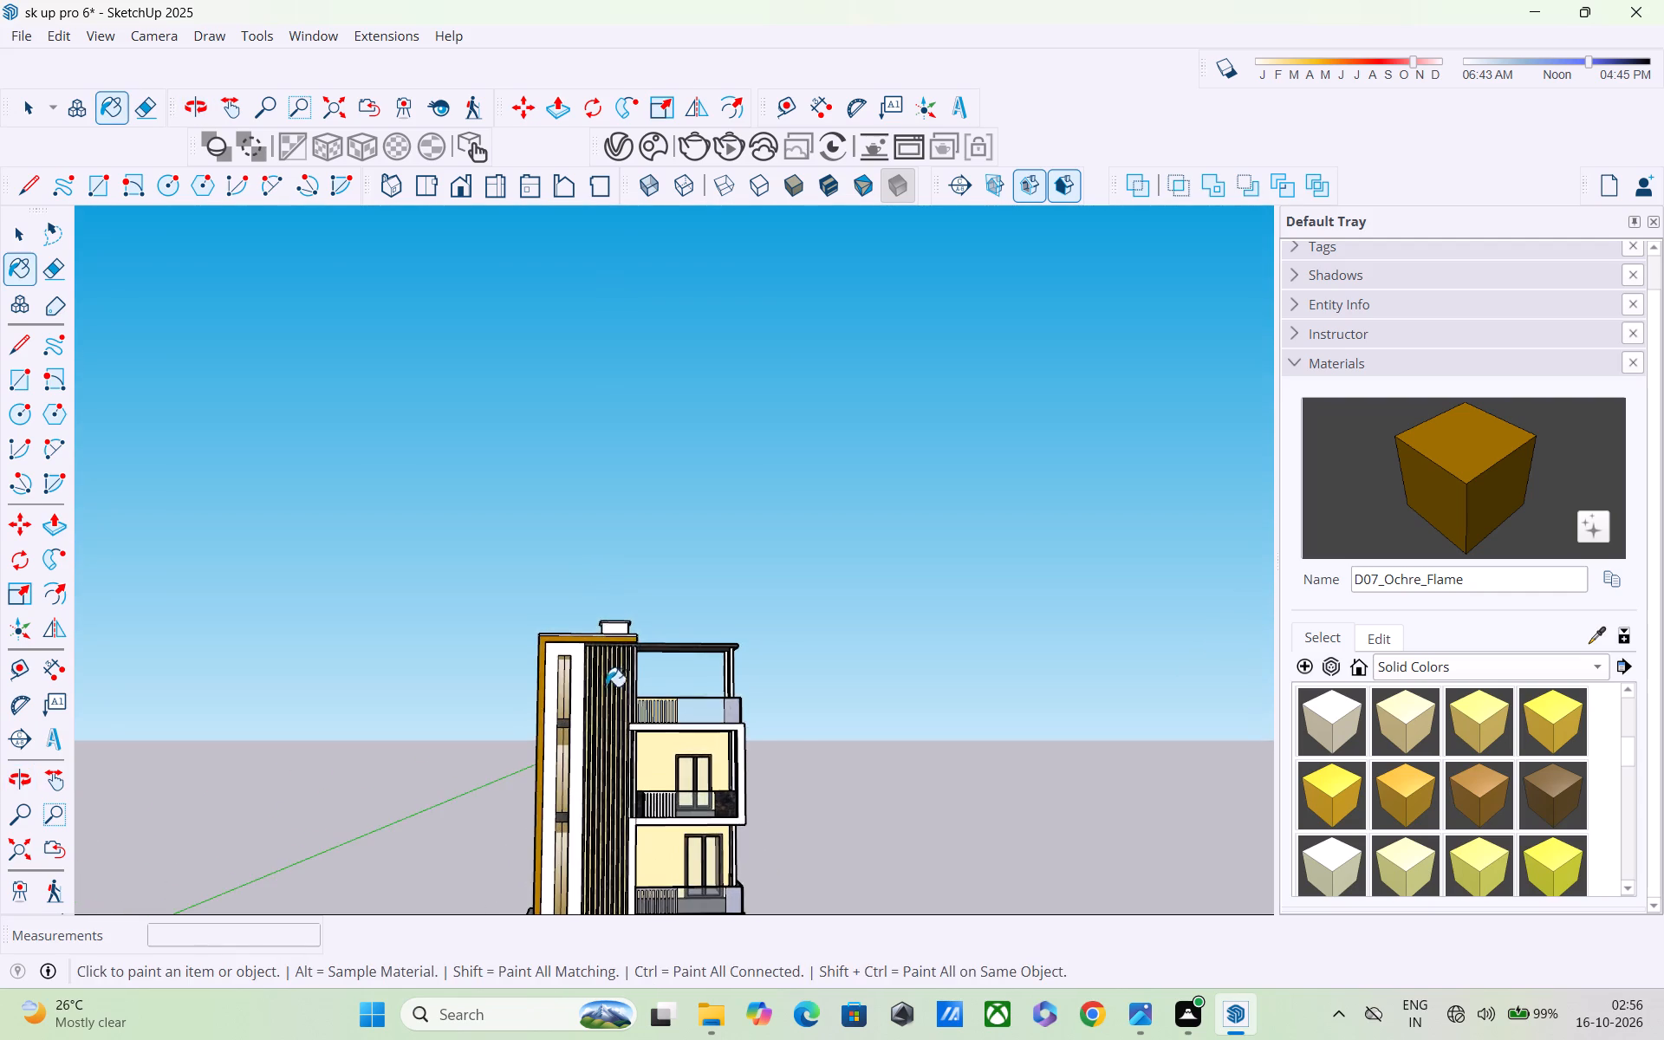
pyautogui.scroll(4, 609, 705)
pyautogui.moveTo(608, 712); pyautogui.dragTo(320, 641, button='middle')
pyautogui.scroll(-3, 482, 796)
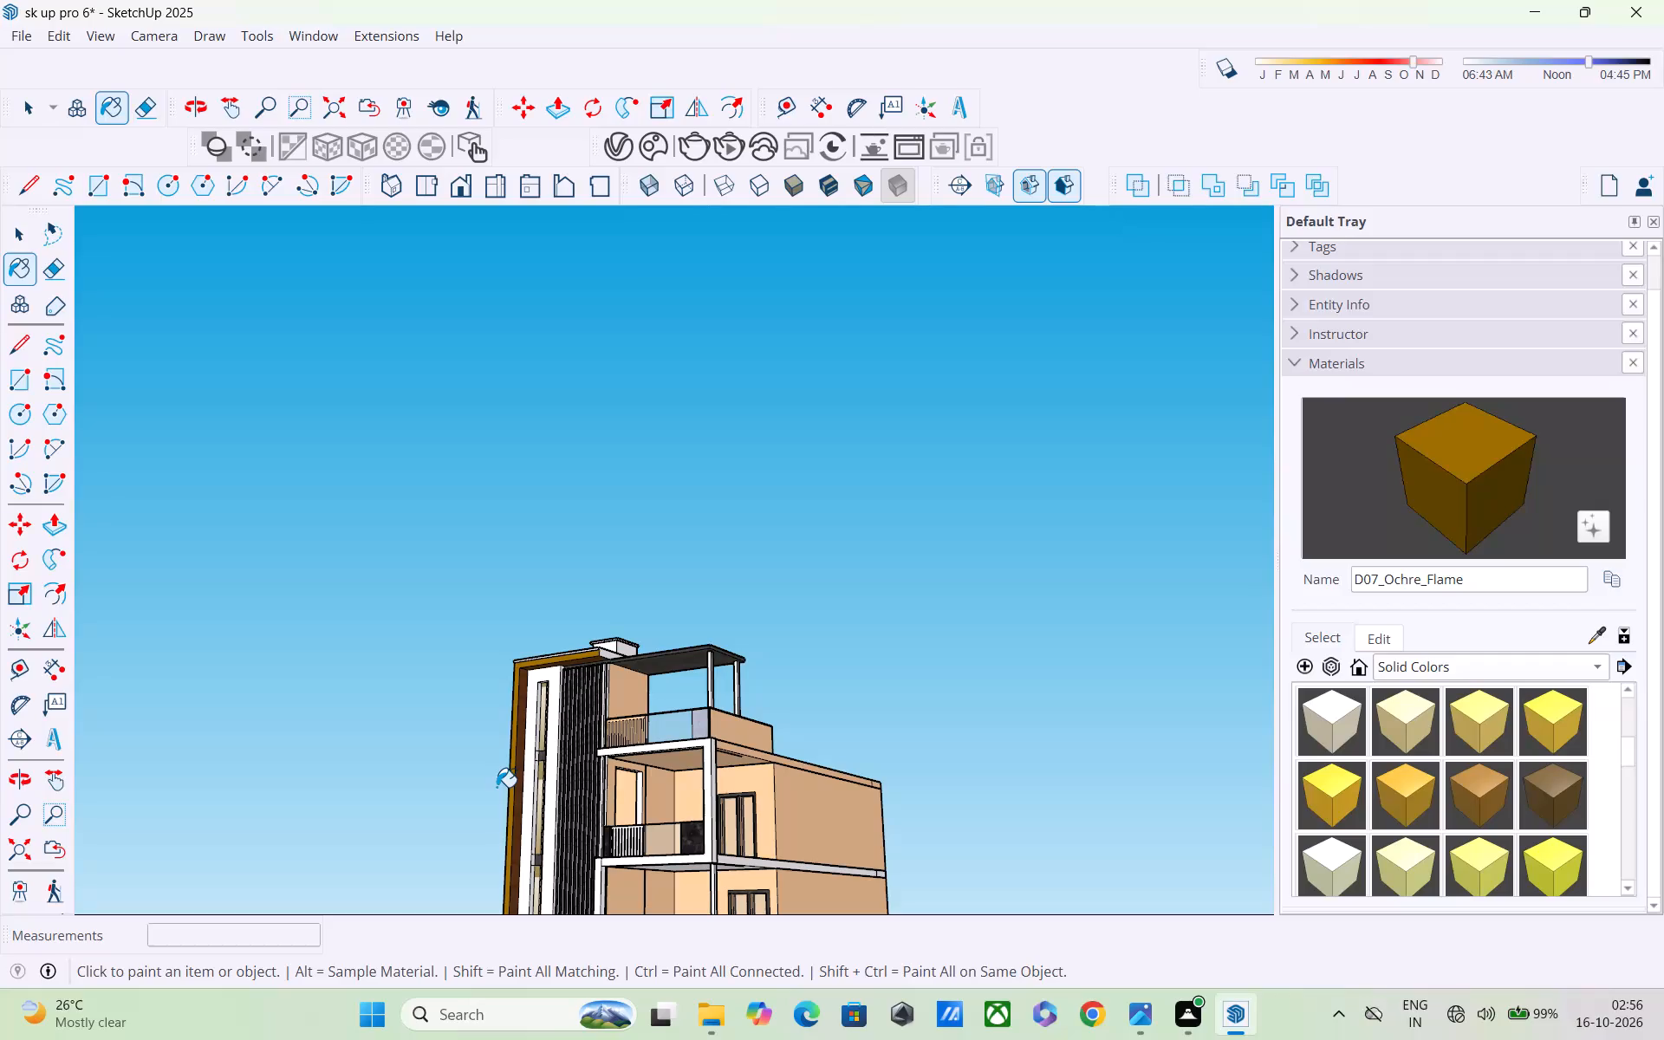
pyautogui.scroll(-1, 497, 787)
pyautogui.moveTo(548, 822); pyautogui.dragTo(769, 998, button='middle')
pyautogui.scroll(4, 694, 784)
pyautogui.moveTo(688, 764); pyautogui.dragTo(686, 738, button='middle')
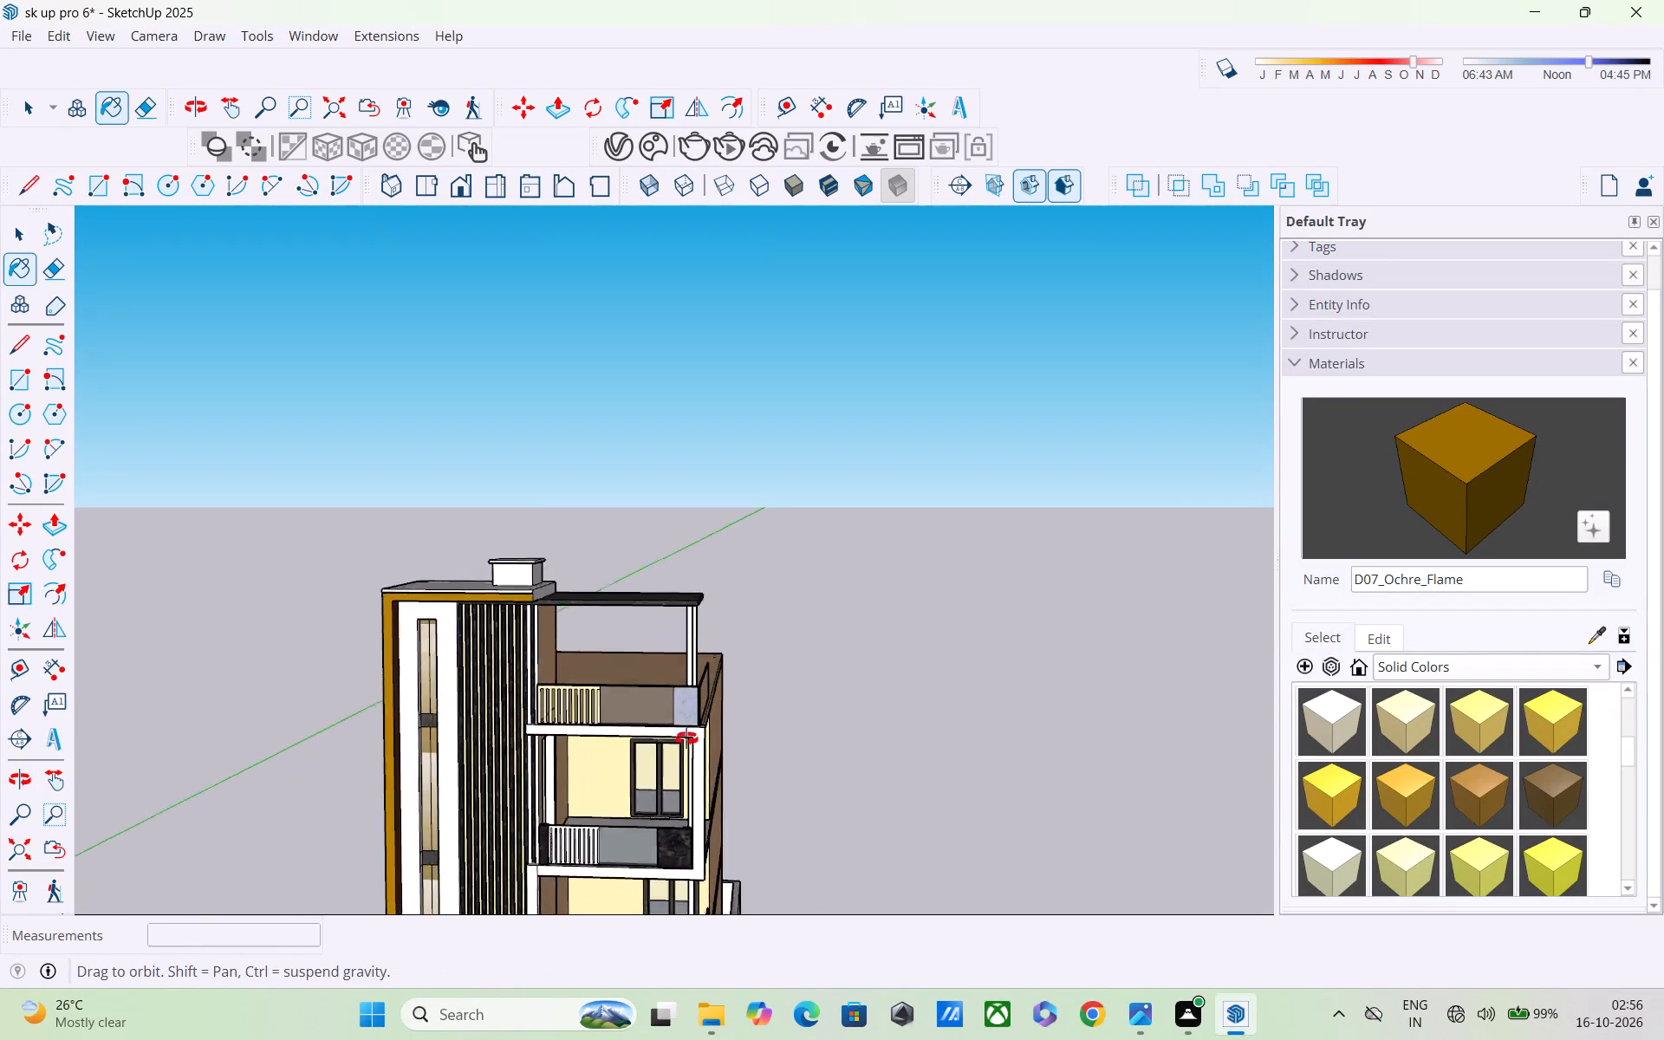
pyautogui.moveTo(686, 738); pyautogui.dragTo(686, 692, button='middle')
pyautogui.scroll(-2, 686, 692)
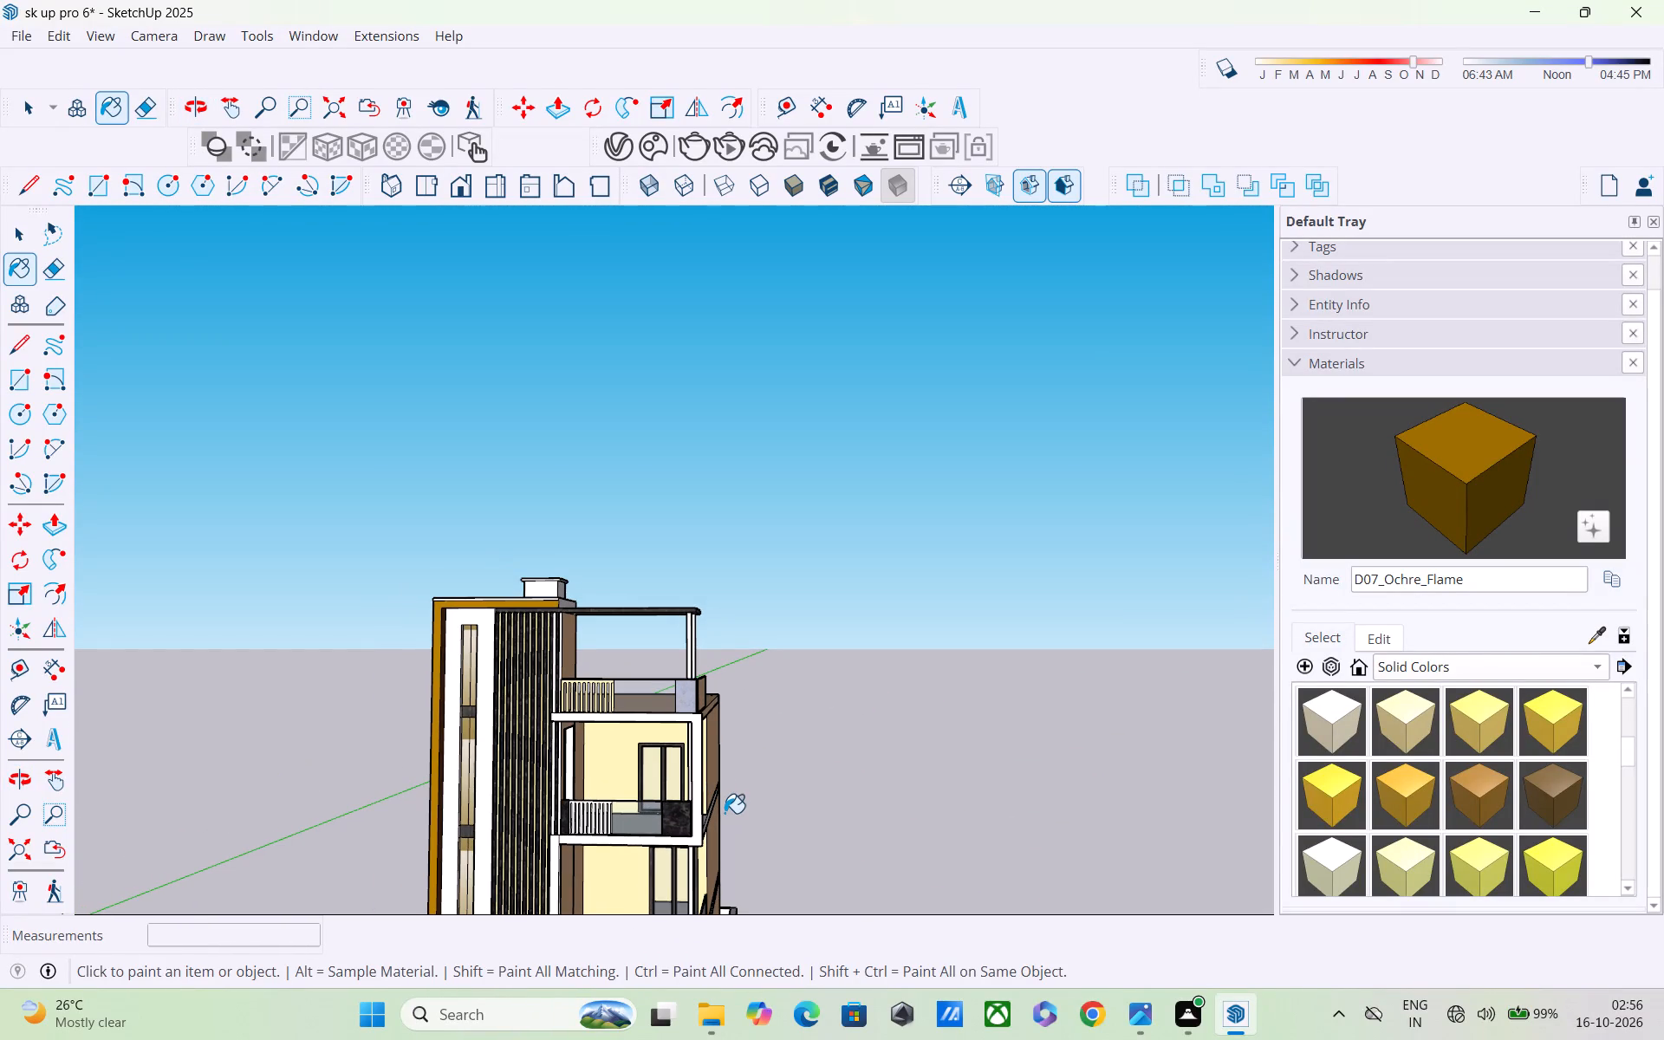
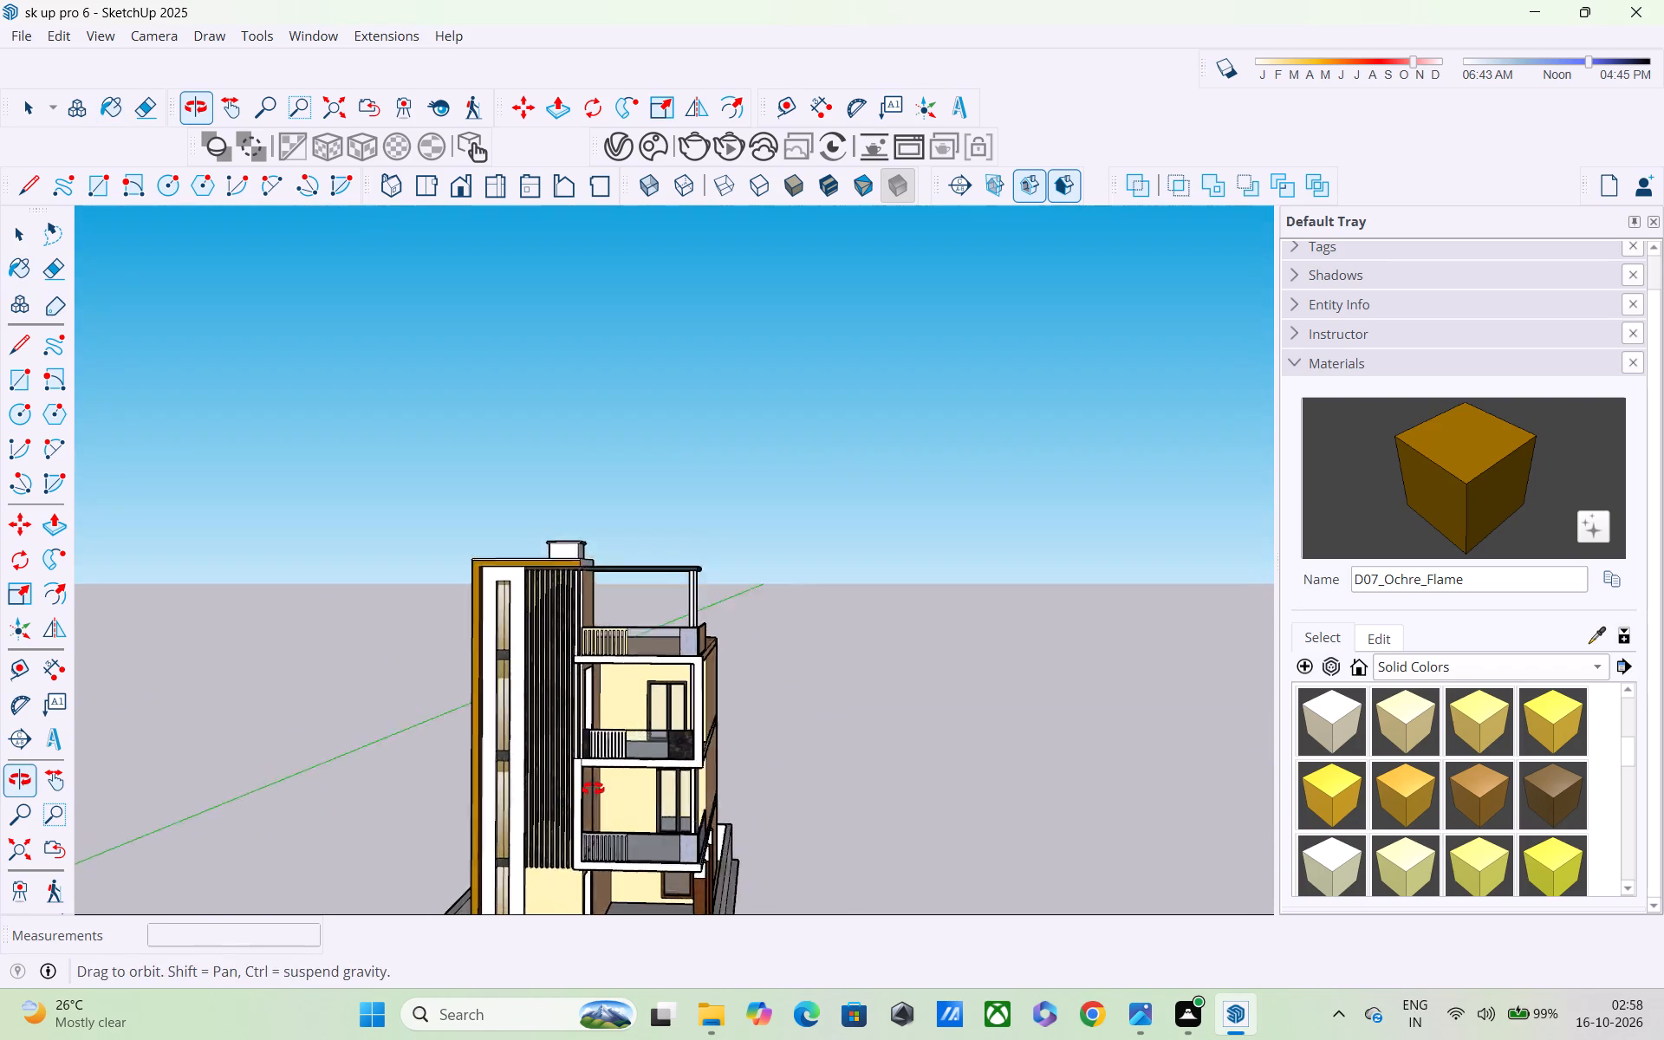
# Examine the multi-storey building's front facade, balconies and side wall from several angles and distances.
pyautogui.moveTo(593, 789); pyautogui.dragTo(643, 752, button='middle')
pyautogui.scroll(-8, 649, 753)
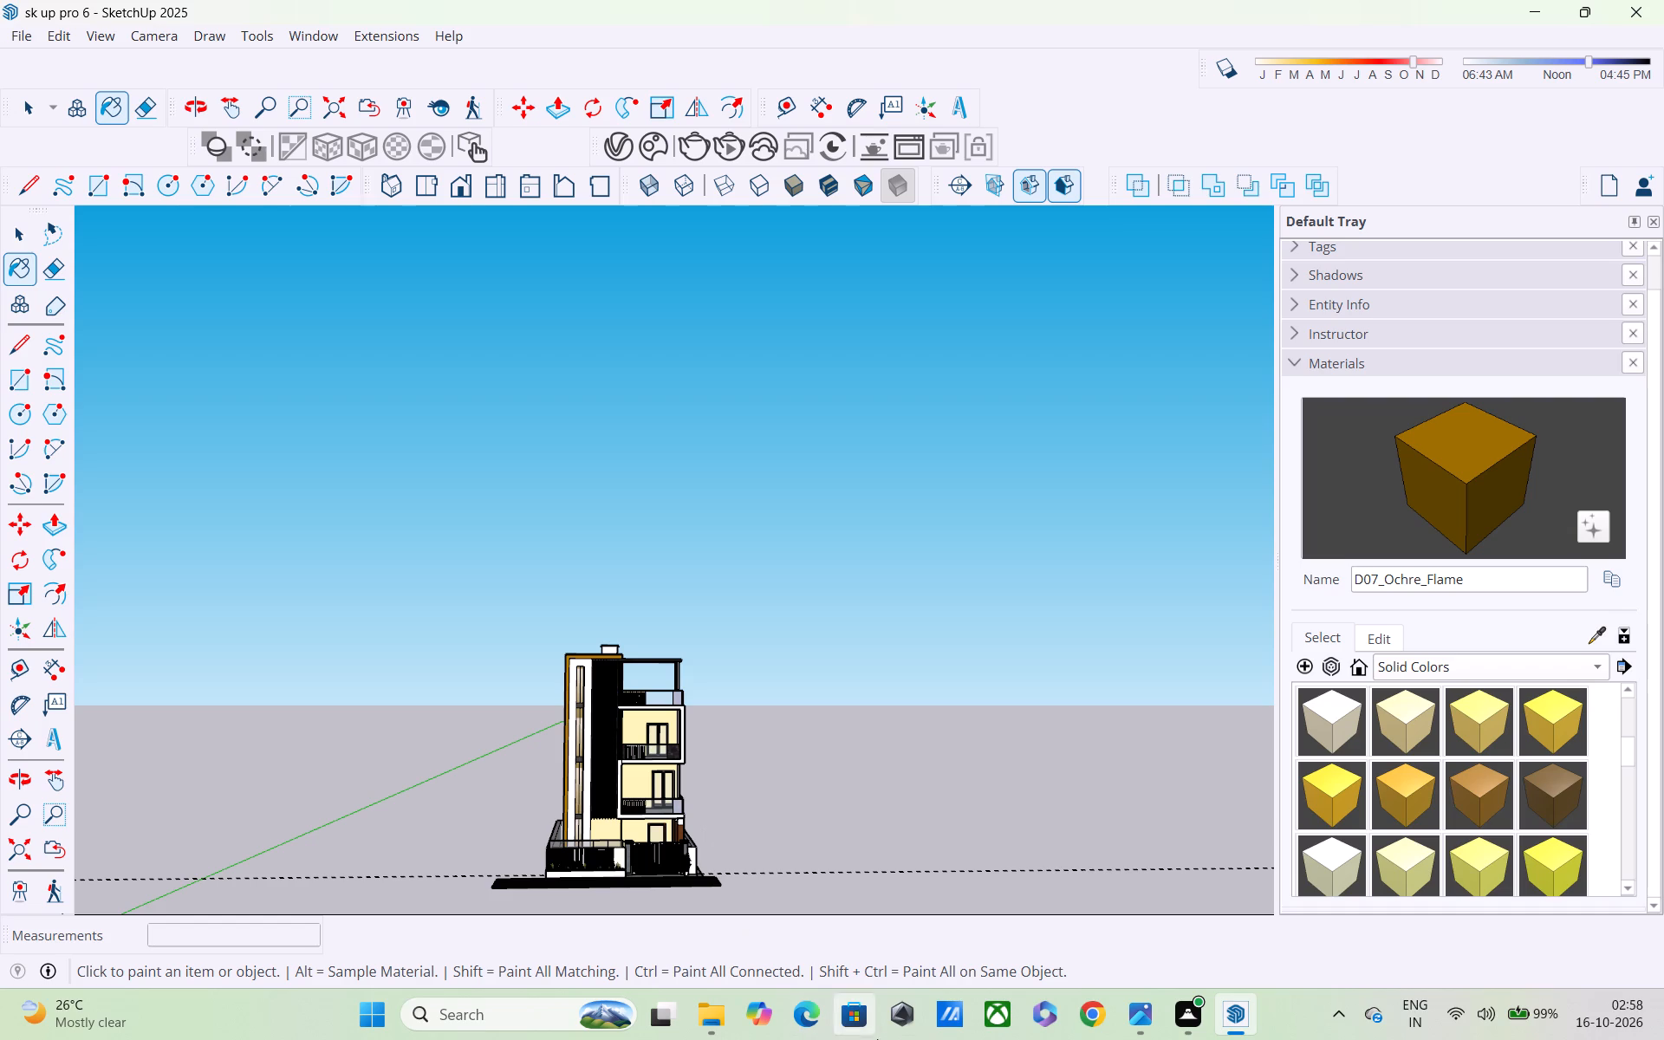
pyautogui.scroll(3, 665, 808)
pyautogui.scroll(4, 595, 763)
pyautogui.moveTo(589, 756); pyautogui.dragTo(596, 700, button='middle')
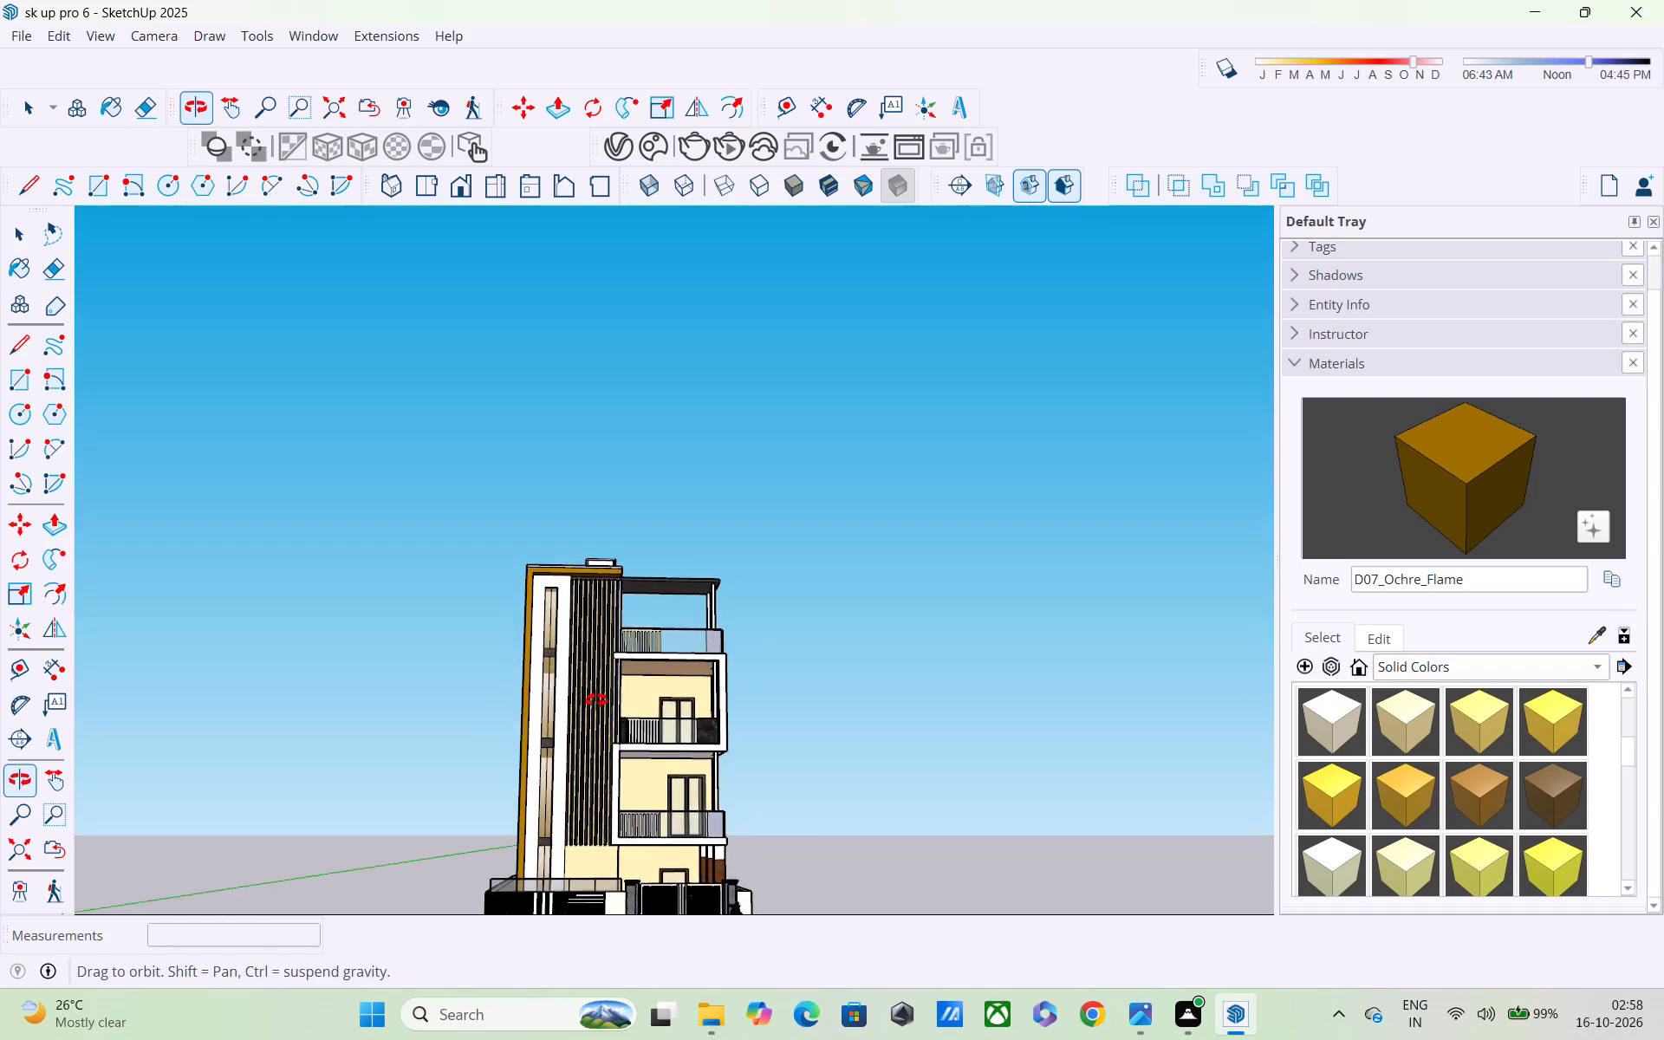
pyautogui.moveTo(596, 700); pyautogui.dragTo(553, 757, button='middle')
pyautogui.moveTo(616, 773); pyautogui.dragTo(678, 757, button='middle')
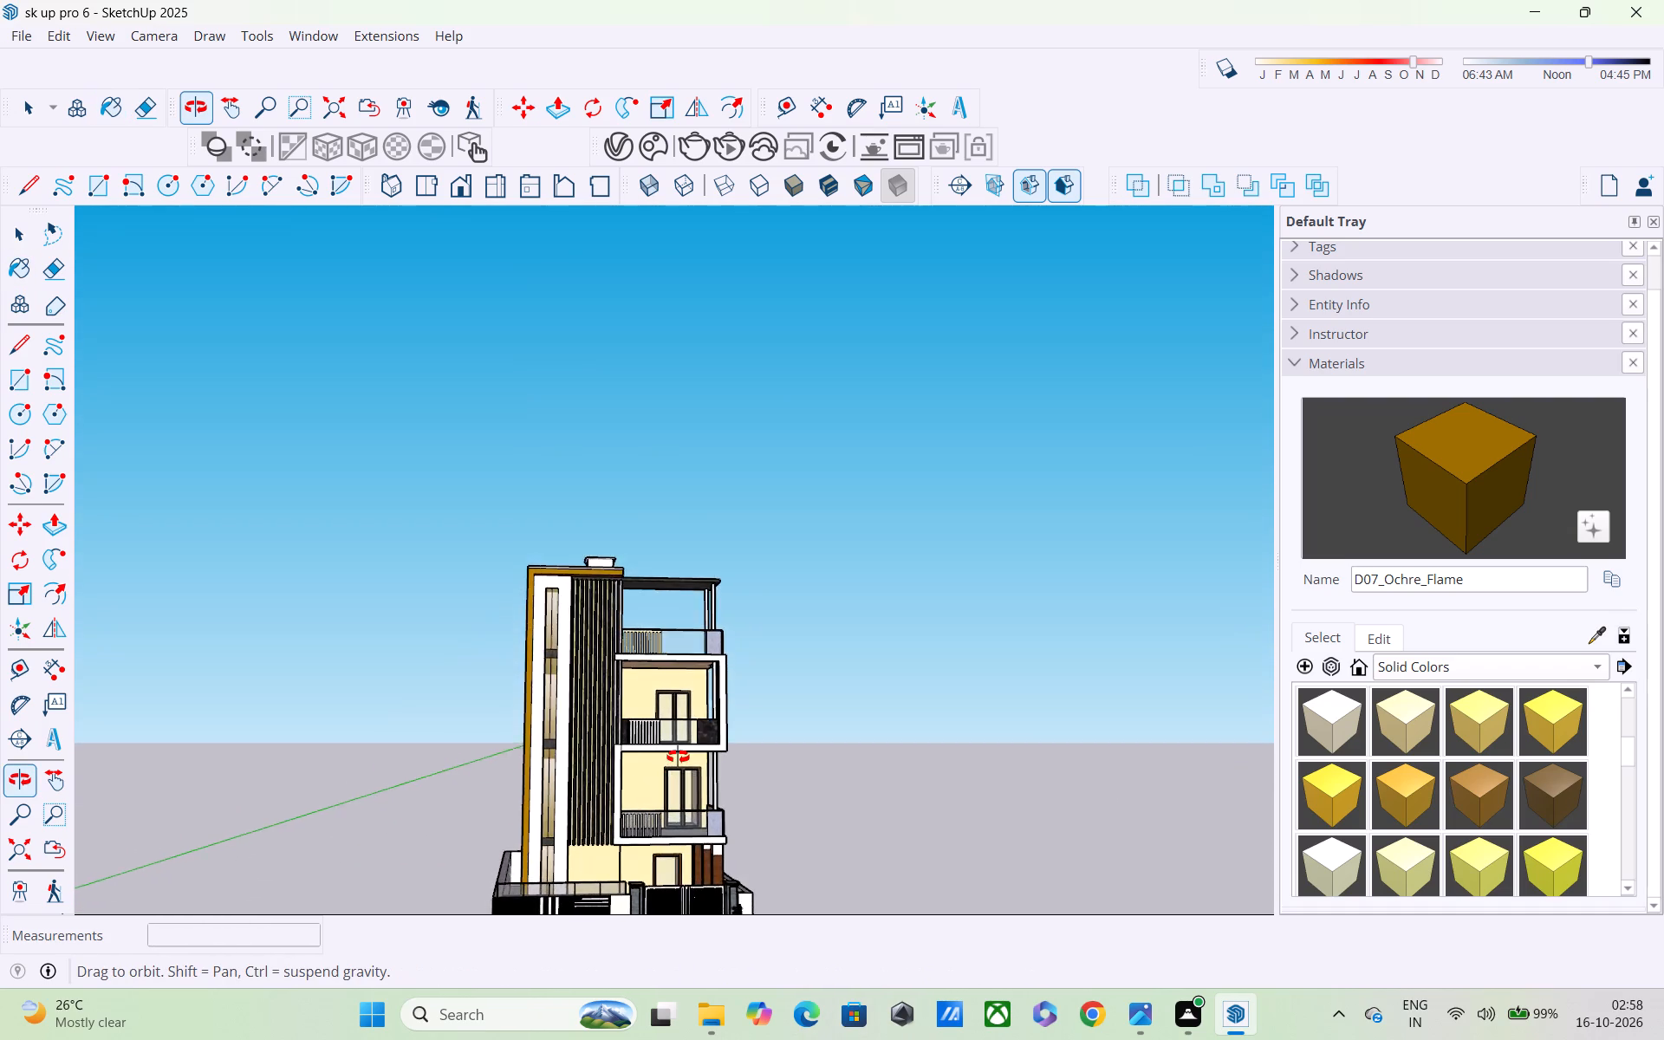
pyautogui.moveTo(678, 757); pyautogui.dragTo(541, 739, button='middle')
pyautogui.scroll(3, 552, 742)
pyautogui.scroll(-1, 552, 742)
pyautogui.moveTo(552, 742); pyautogui.dragTo(462, 660, button='middle')
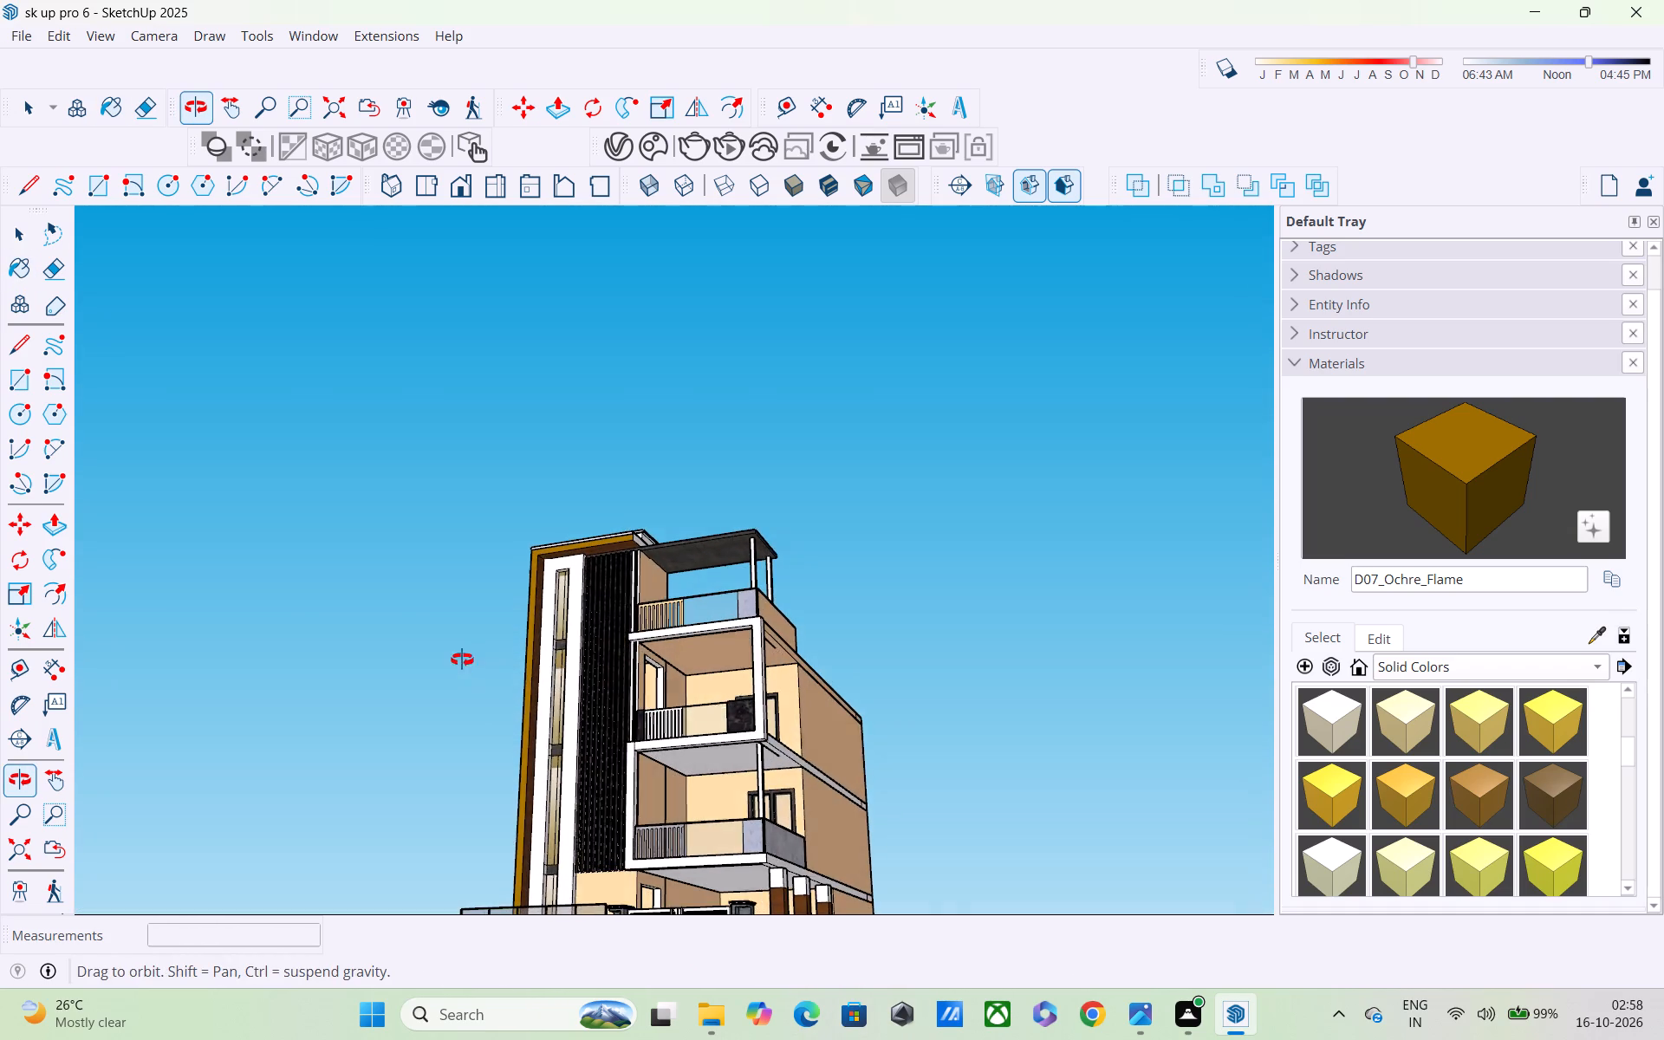
pyautogui.moveTo(462, 660); pyautogui.dragTo(459, 659, button='middle')
pyautogui.scroll(3, 572, 763)
pyautogui.moveTo(579, 768); pyautogui.dragTo(565, 803, button='middle')
pyautogui.scroll(1, 565, 803)
pyautogui.scroll(-3, 575, 817)
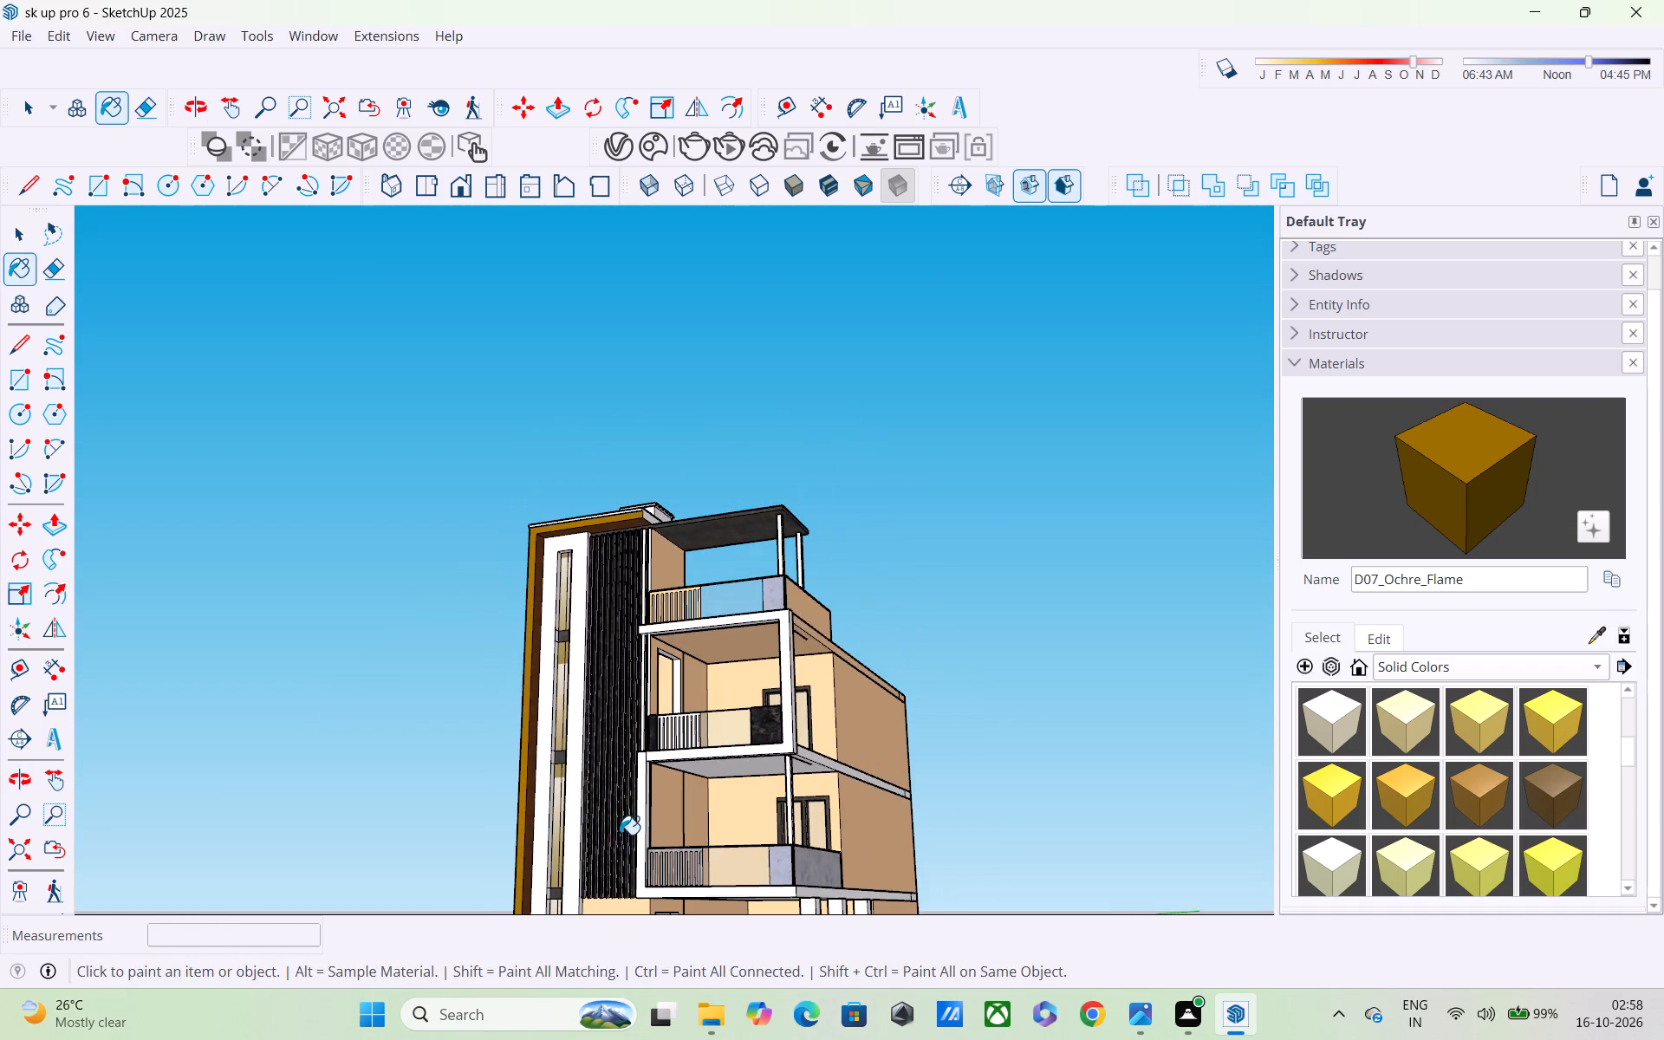
pyautogui.moveTo(620, 835); pyautogui.dragTo(592, 781, button='middle')
pyautogui.scroll(-7, 592, 781)
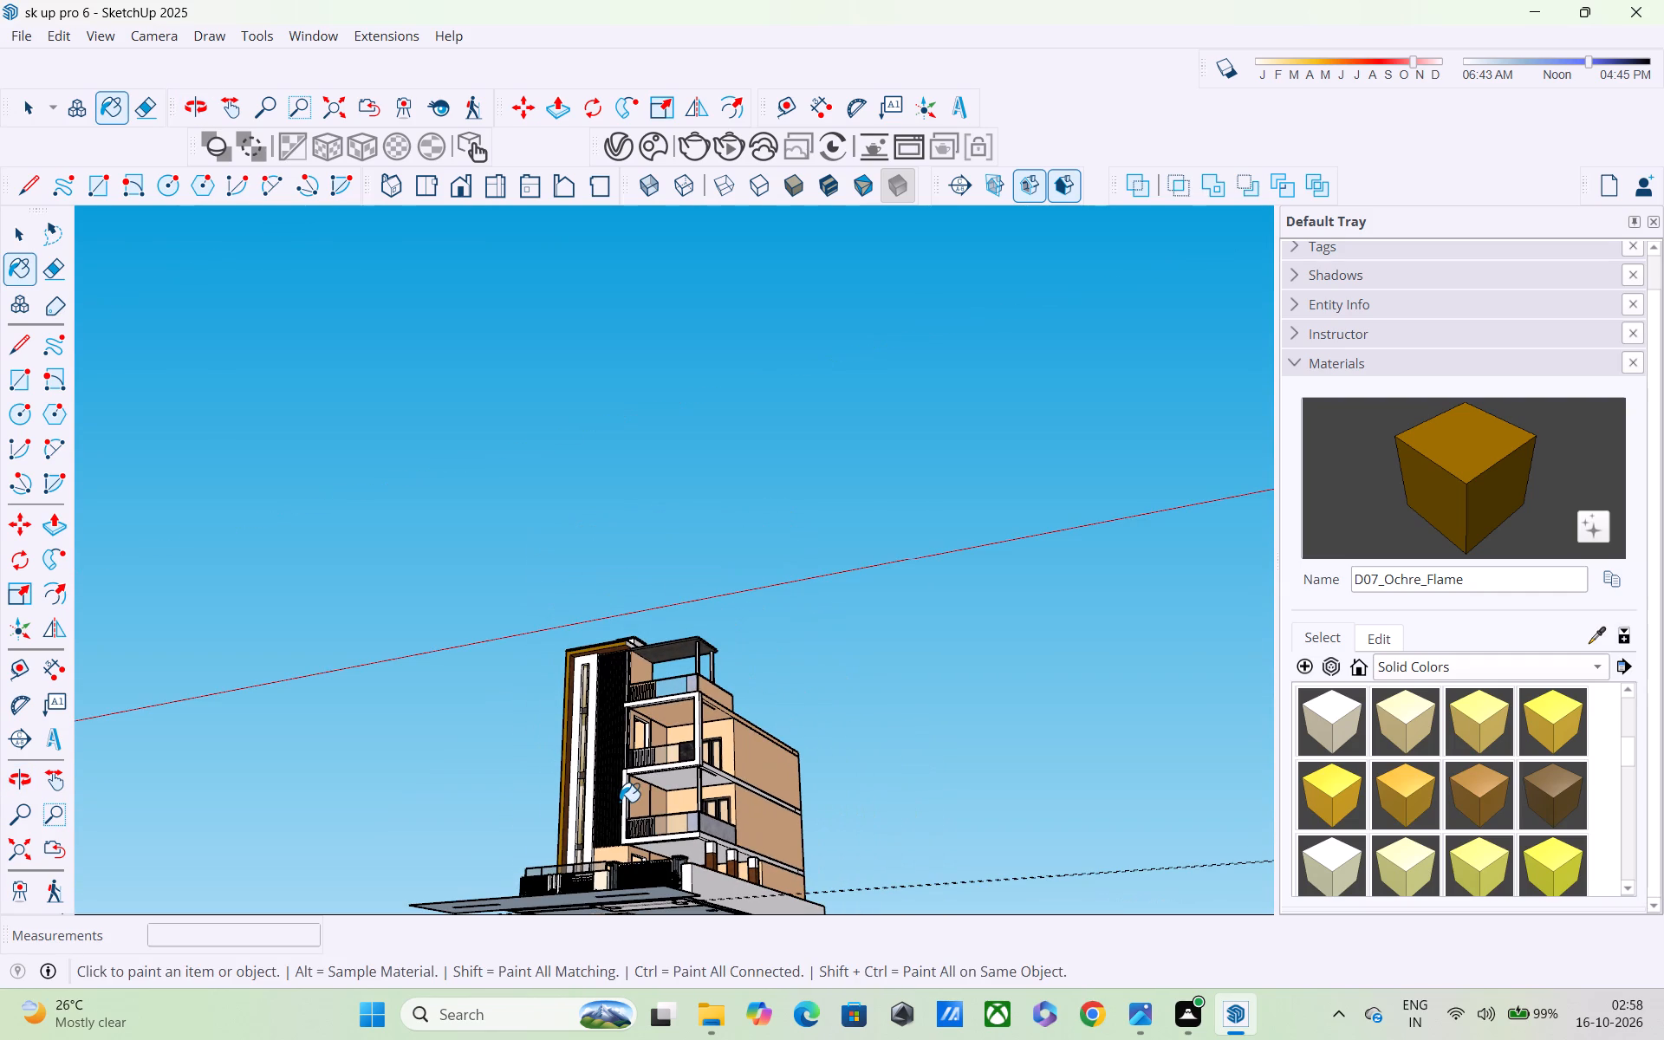
pyautogui.scroll(-1, 621, 800)
pyautogui.moveTo(621, 799); pyautogui.dragTo(660, 815, button='middle')
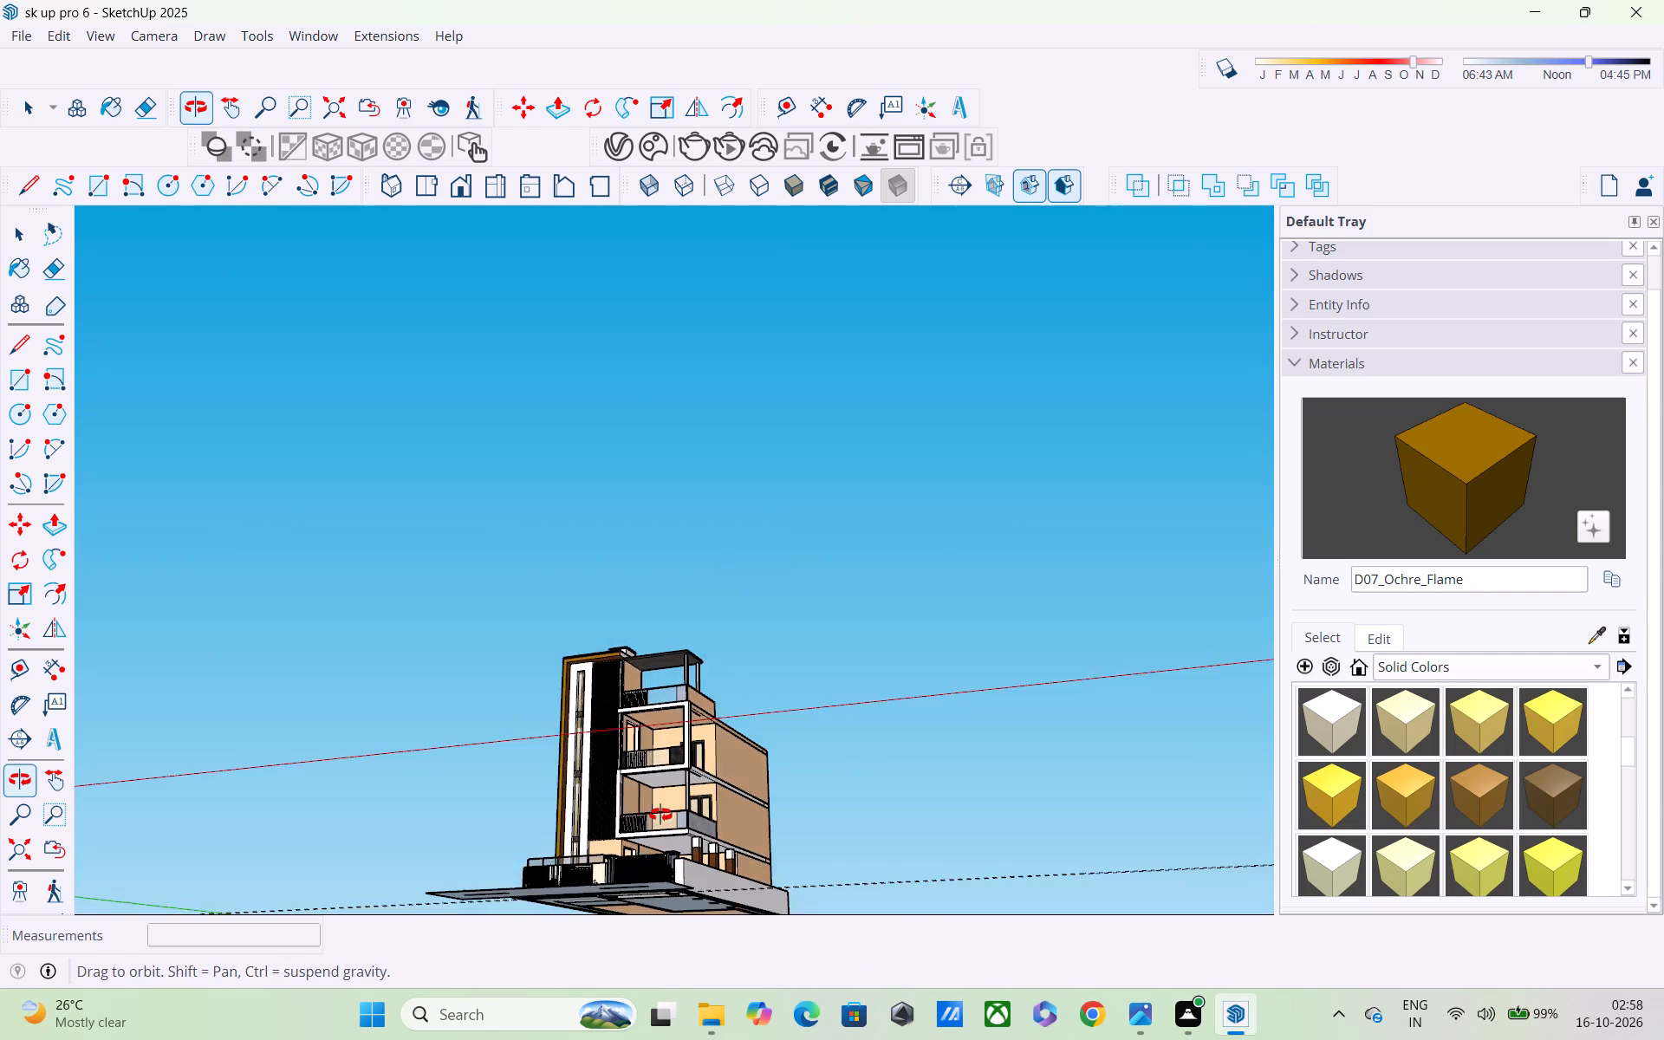
pyautogui.moveTo(660, 815); pyautogui.dragTo(867, 878, button='middle')
pyautogui.scroll(4, 706, 847)
pyautogui.moveTo(647, 861); pyautogui.dragTo(686, 946, button='middle')
pyautogui.scroll(4, 625, 884)
pyautogui.moveTo(616, 875); pyautogui.dragTo(591, 816, button='middle')
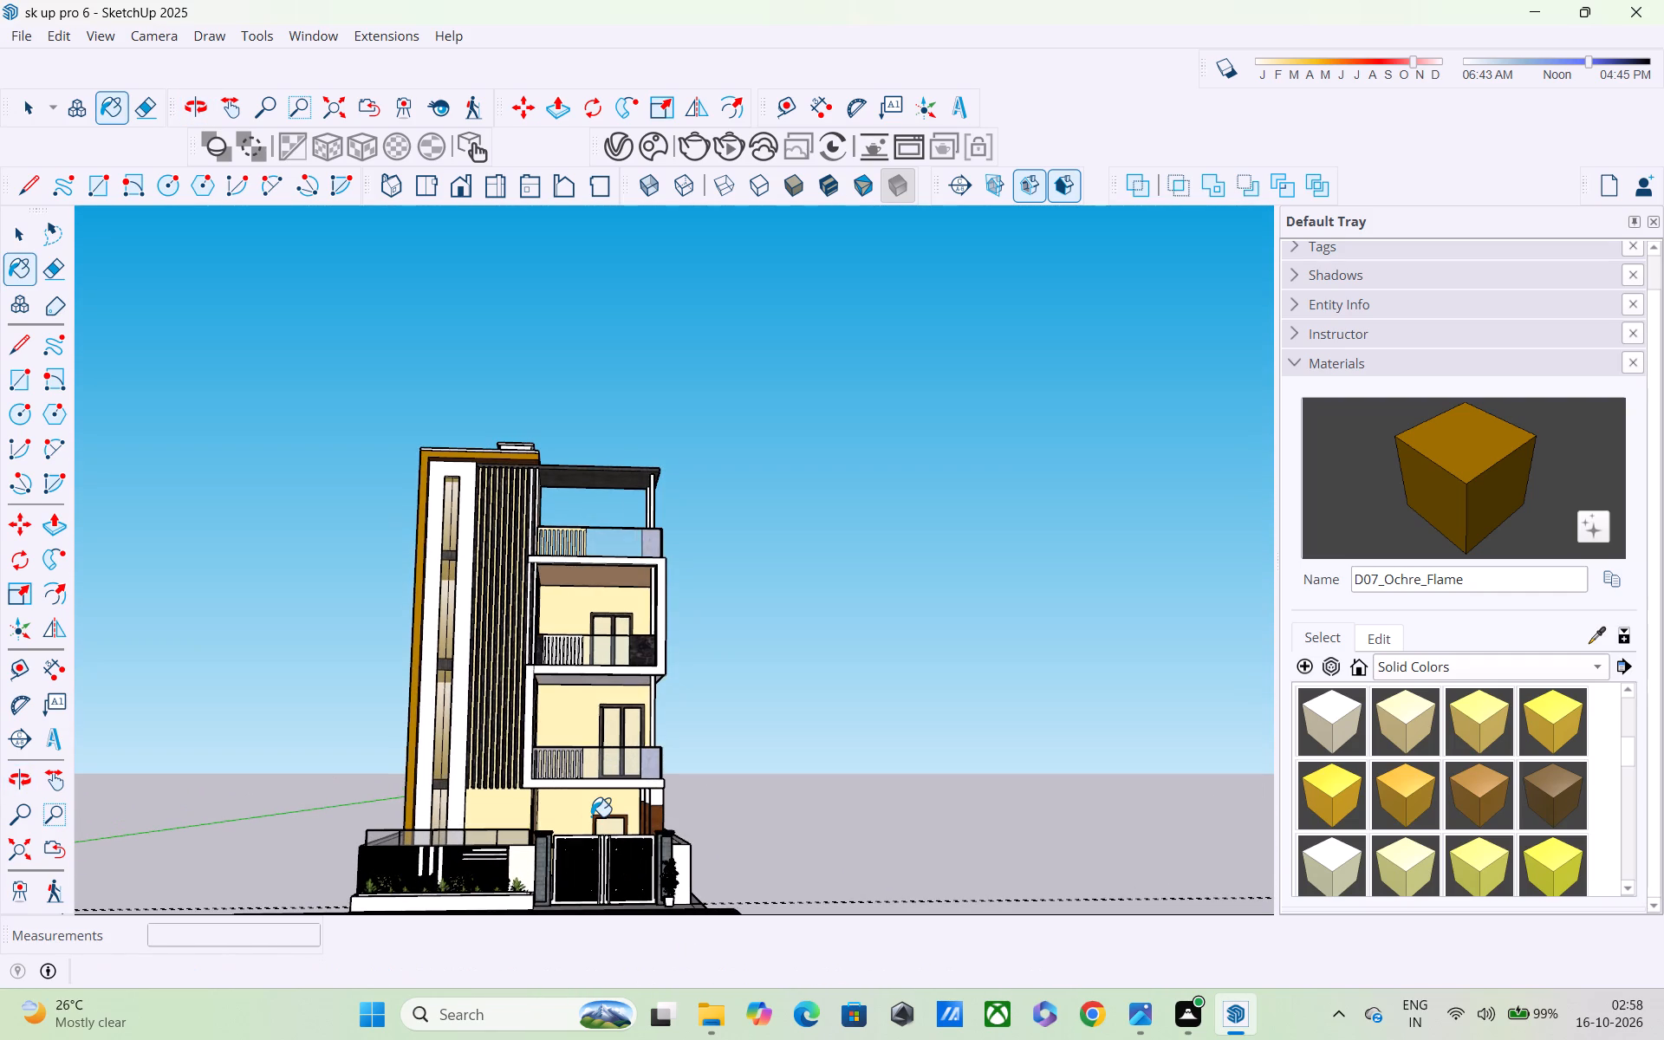
pyautogui.scroll(-2, 591, 816)
pyautogui.moveTo(601, 837); pyautogui.dragTo(618, 894, button='middle')
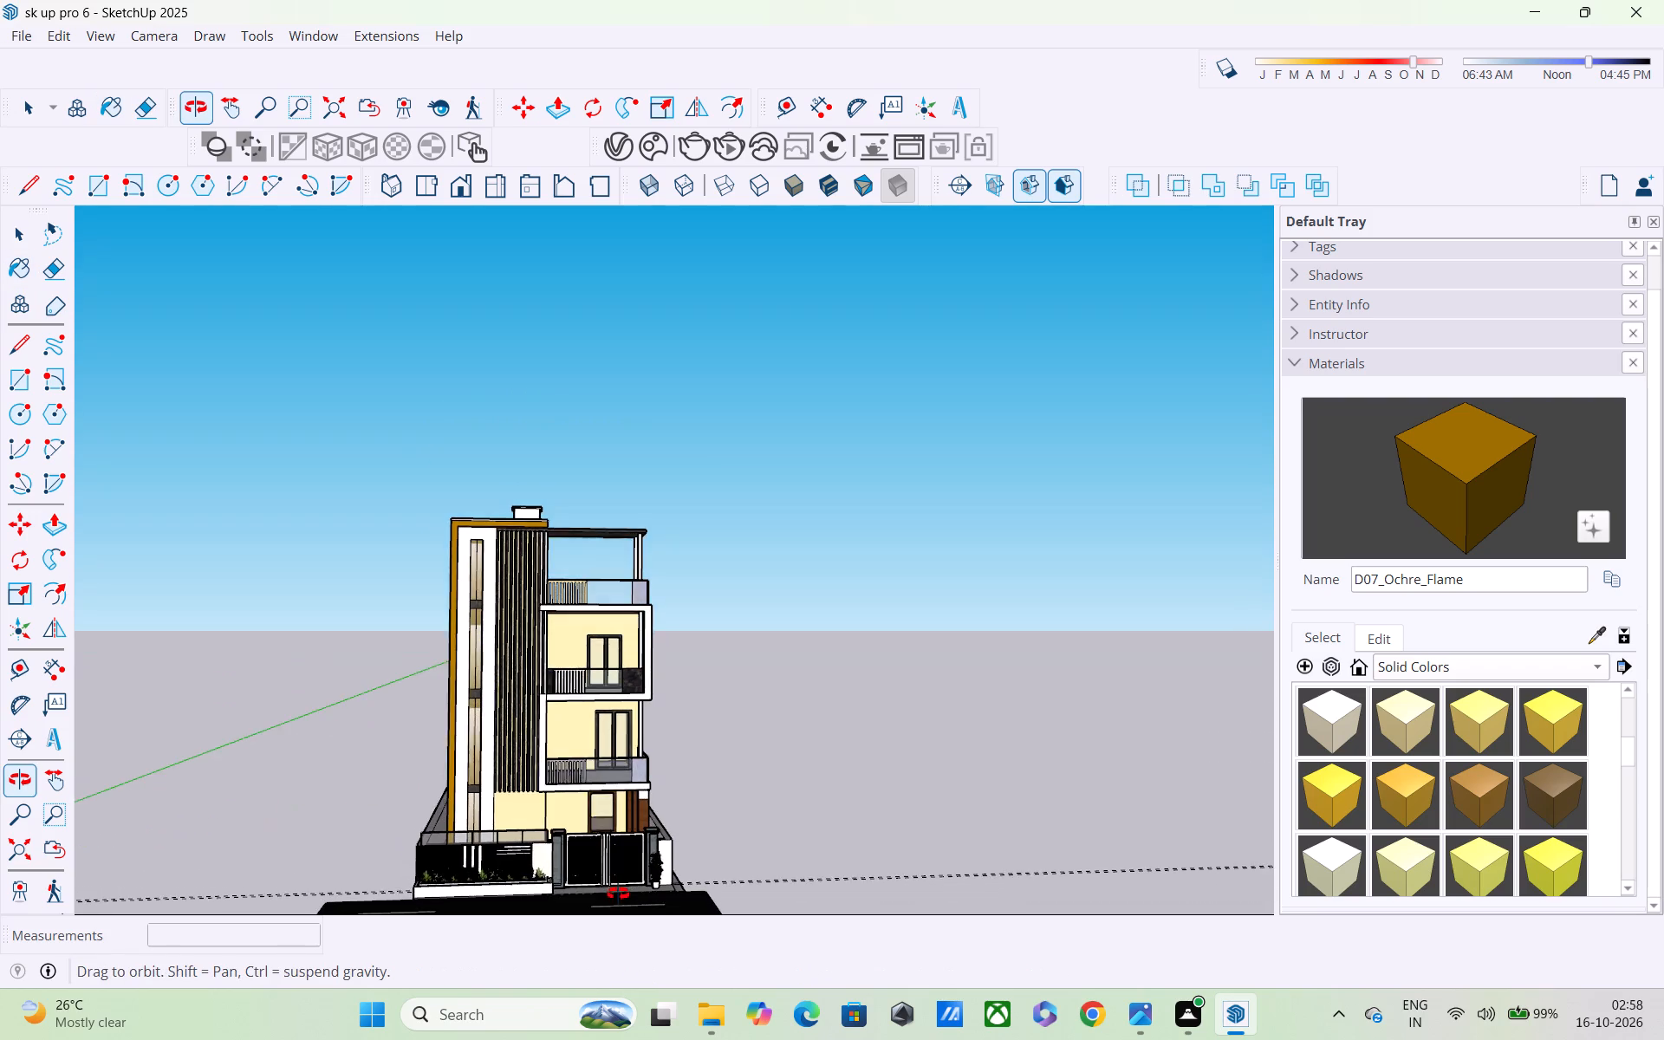
pyautogui.moveTo(618, 894); pyautogui.dragTo(618, 907, button='middle')
pyautogui.scroll(-1, 614, 881)
pyautogui.moveTo(614, 881); pyautogui.dragTo(611, 867, button='middle')
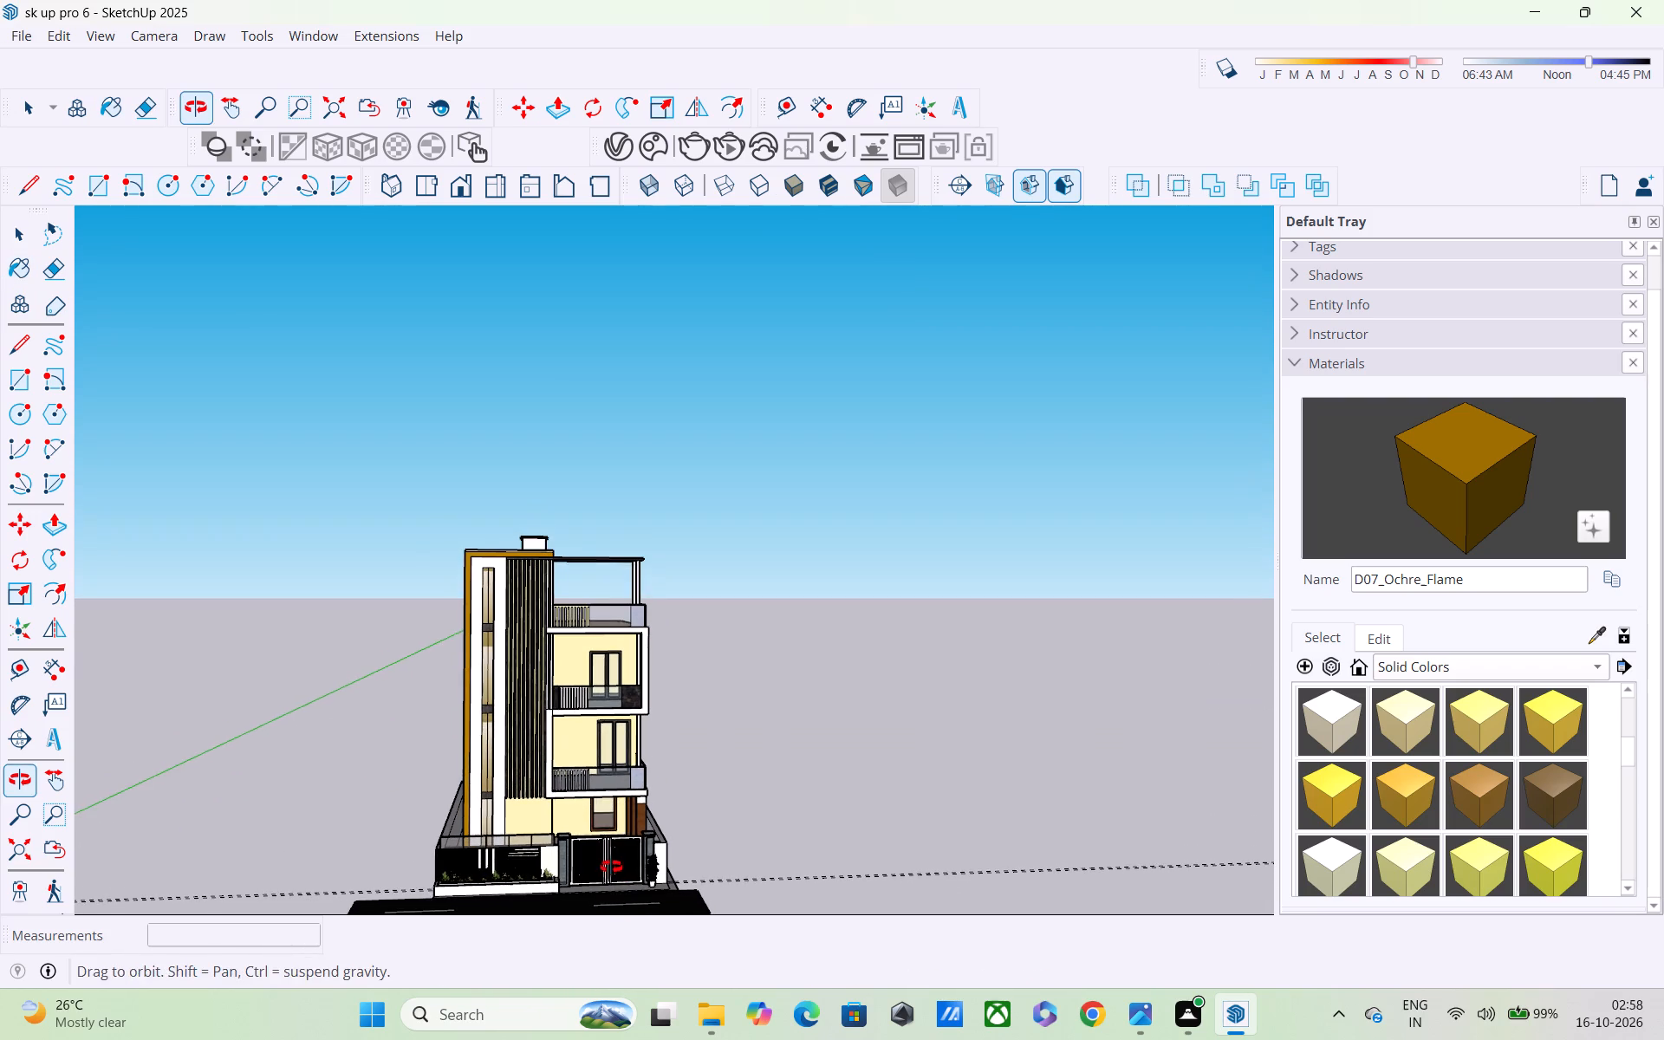
pyautogui.moveTo(611, 867); pyautogui.dragTo(611, 866, button='middle')
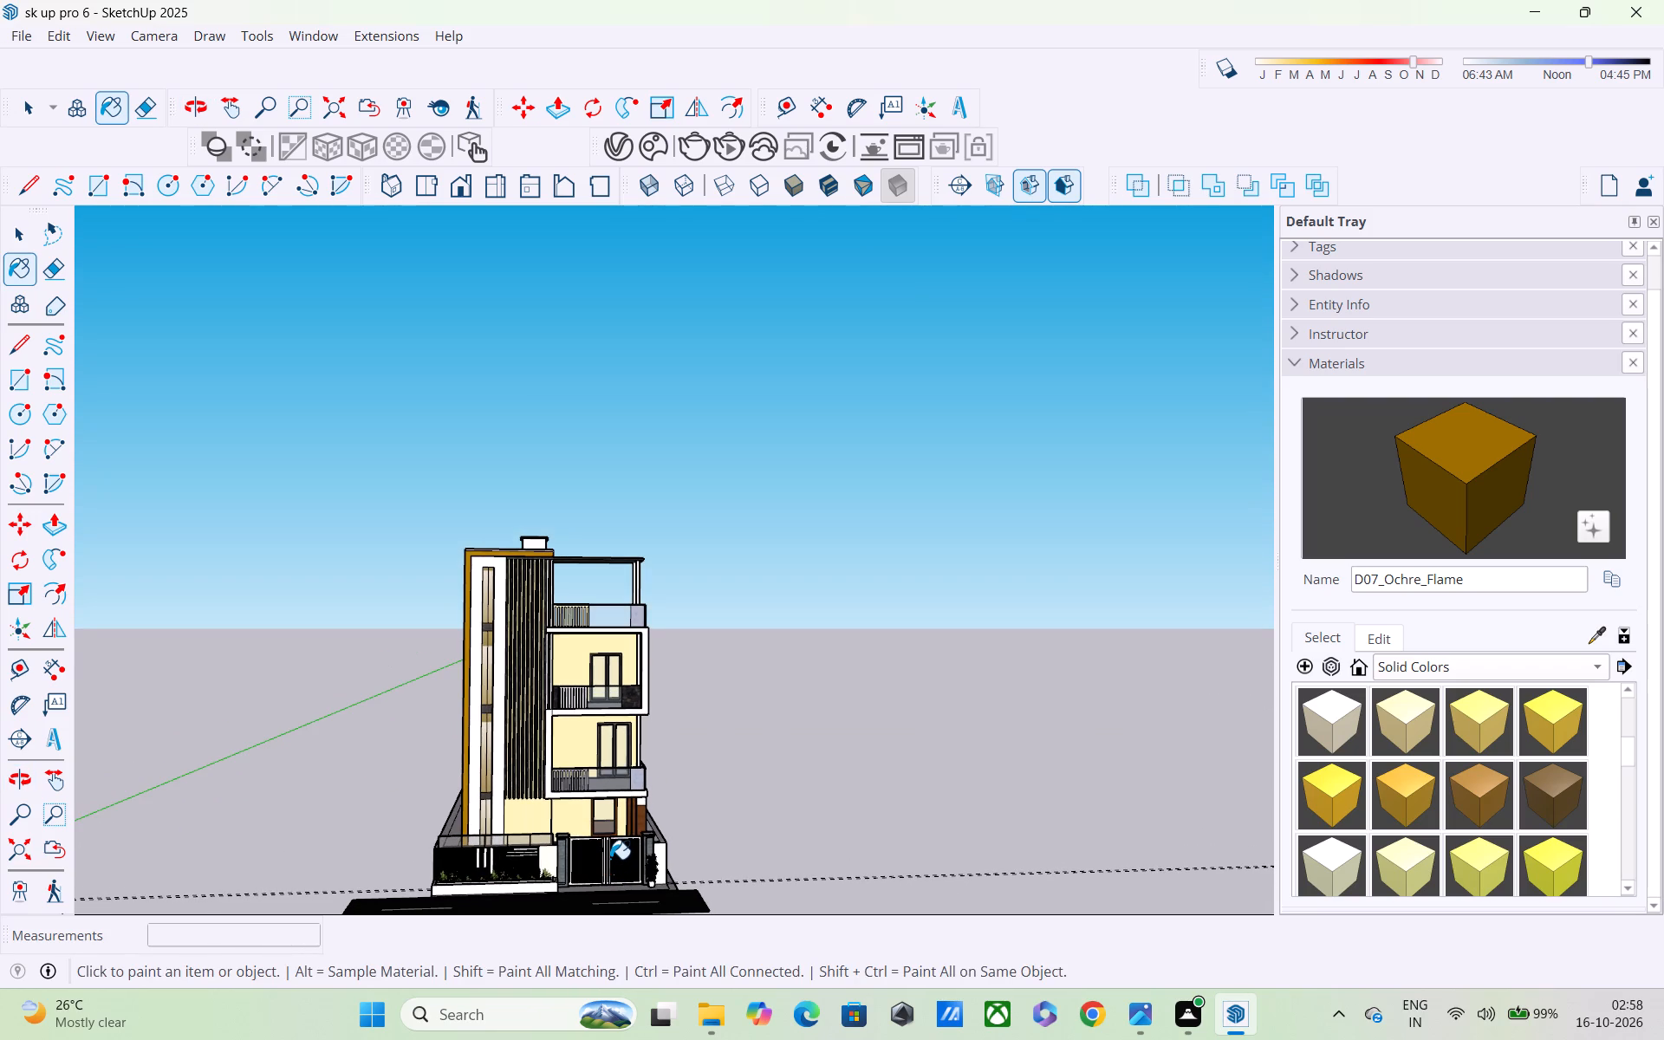
pyautogui.keyDown('shift'); pyautogui.moveTo(609, 853); pyautogui.dragTo(604, 757, button='middle'); pyautogui.keyUp('shift')
pyautogui.keyDown('shift'); pyautogui.middleClick(604, 757); pyautogui.keyUp('shift')
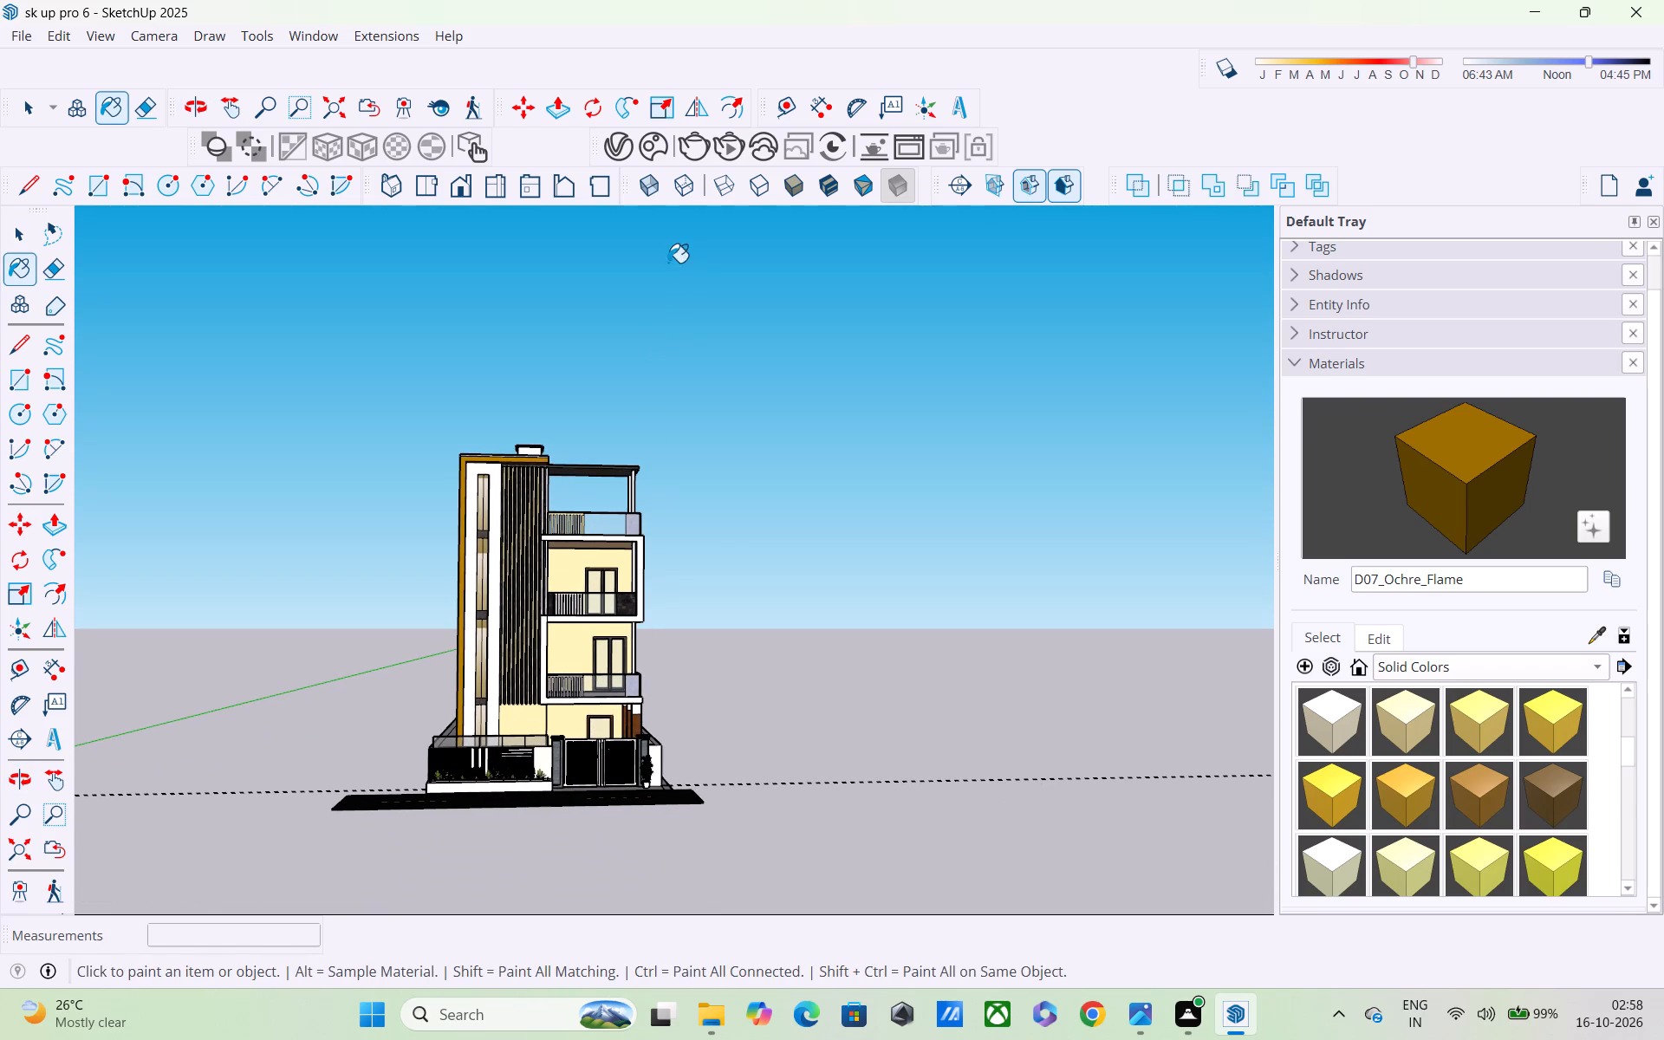
# Frame the whole building with its road from a raised front angle and open the V-Ray Asset Editor.
pyautogui.moveTo(532, 381); pyautogui.dragTo(581, 517, button='middle')
pyautogui.click(627, 146)
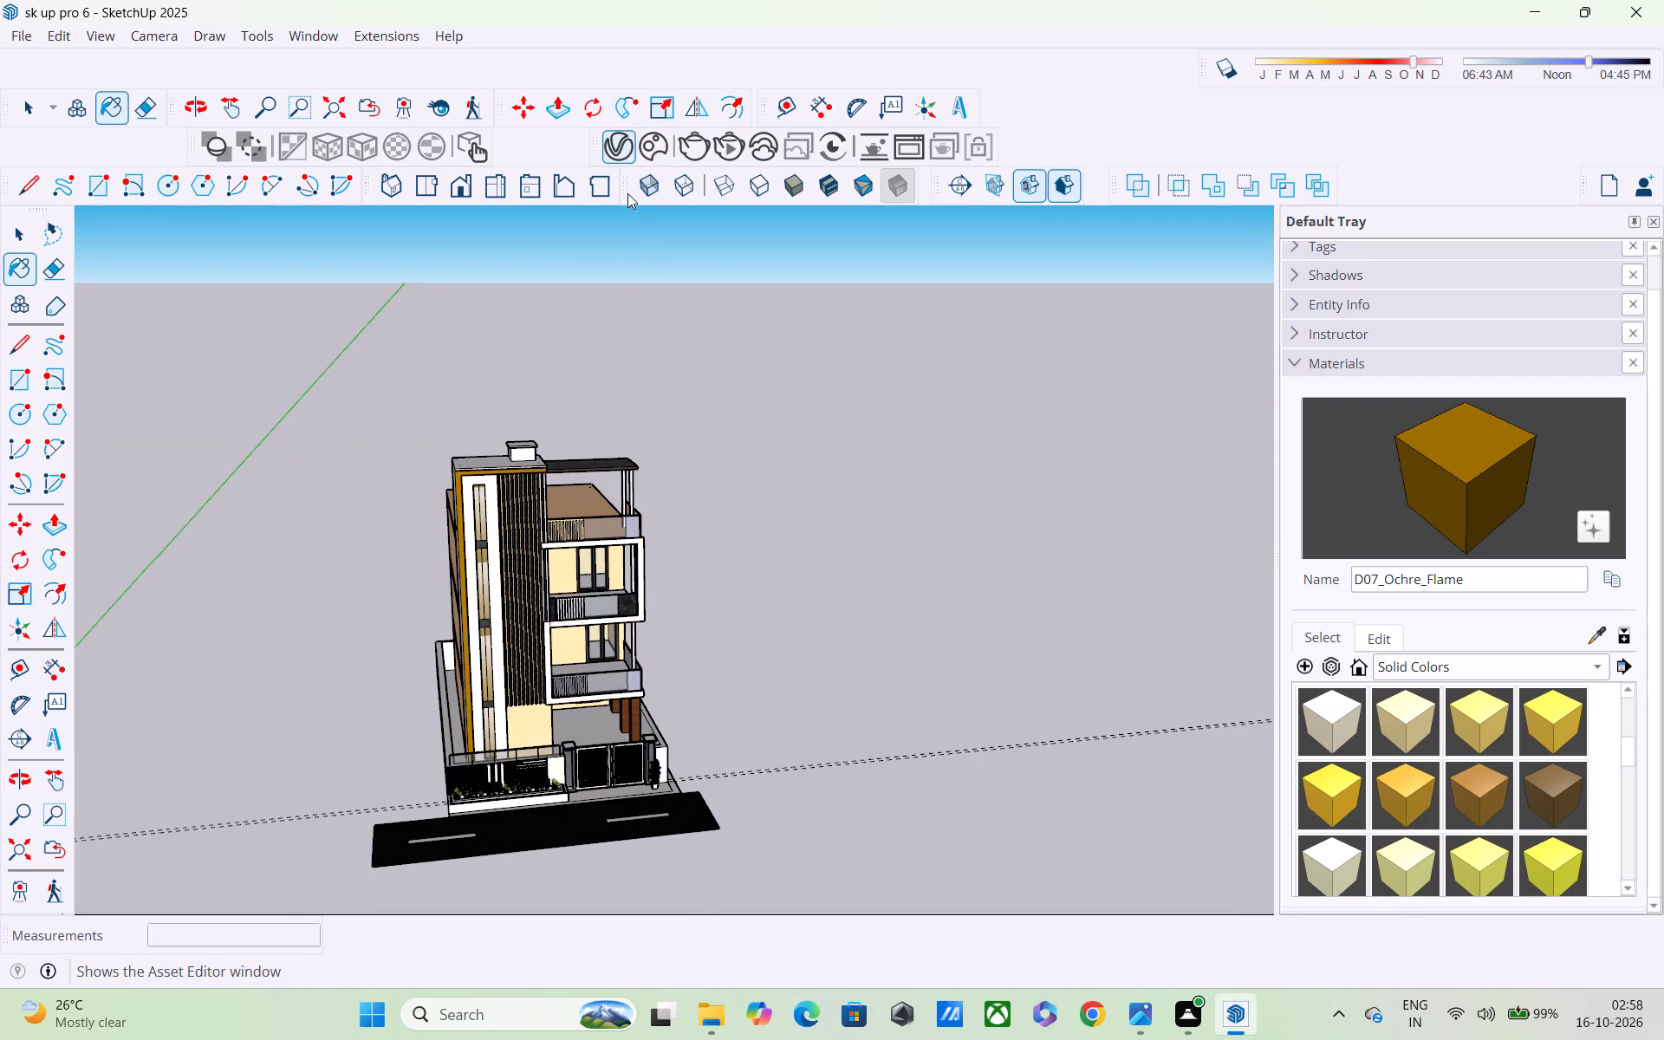
pyautogui.click(612, 146)
pyautogui.scroll(-1, 691, 400)
pyautogui.moveTo(754, 454); pyautogui.dragTo(678, 473, button='middle')
pyautogui.scroll(-3, 677, 473)
pyautogui.moveTo(677, 473); pyautogui.dragTo(595, 484, button='middle')
# Save the model.
pyautogui.hotkey('ctrl', 's')
# Render the current view of the building with V-Ray.
pyautogui.scroll(-5, 737, 613)
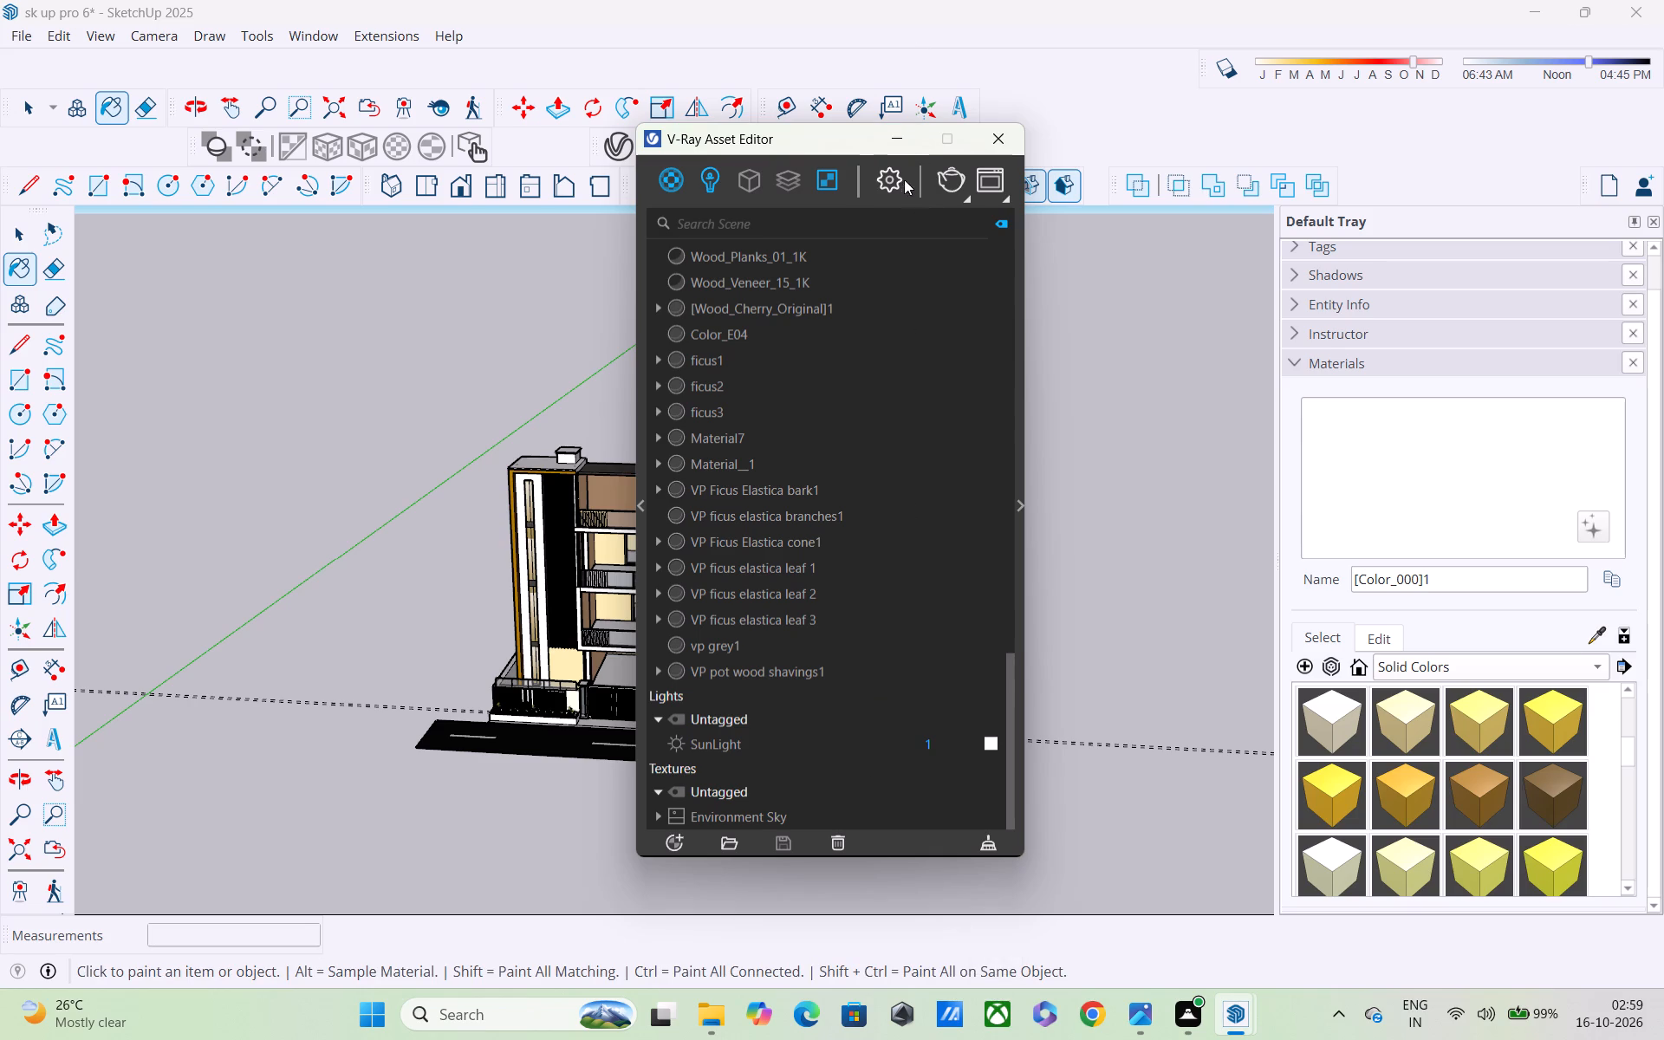
pyautogui.click(951, 179)
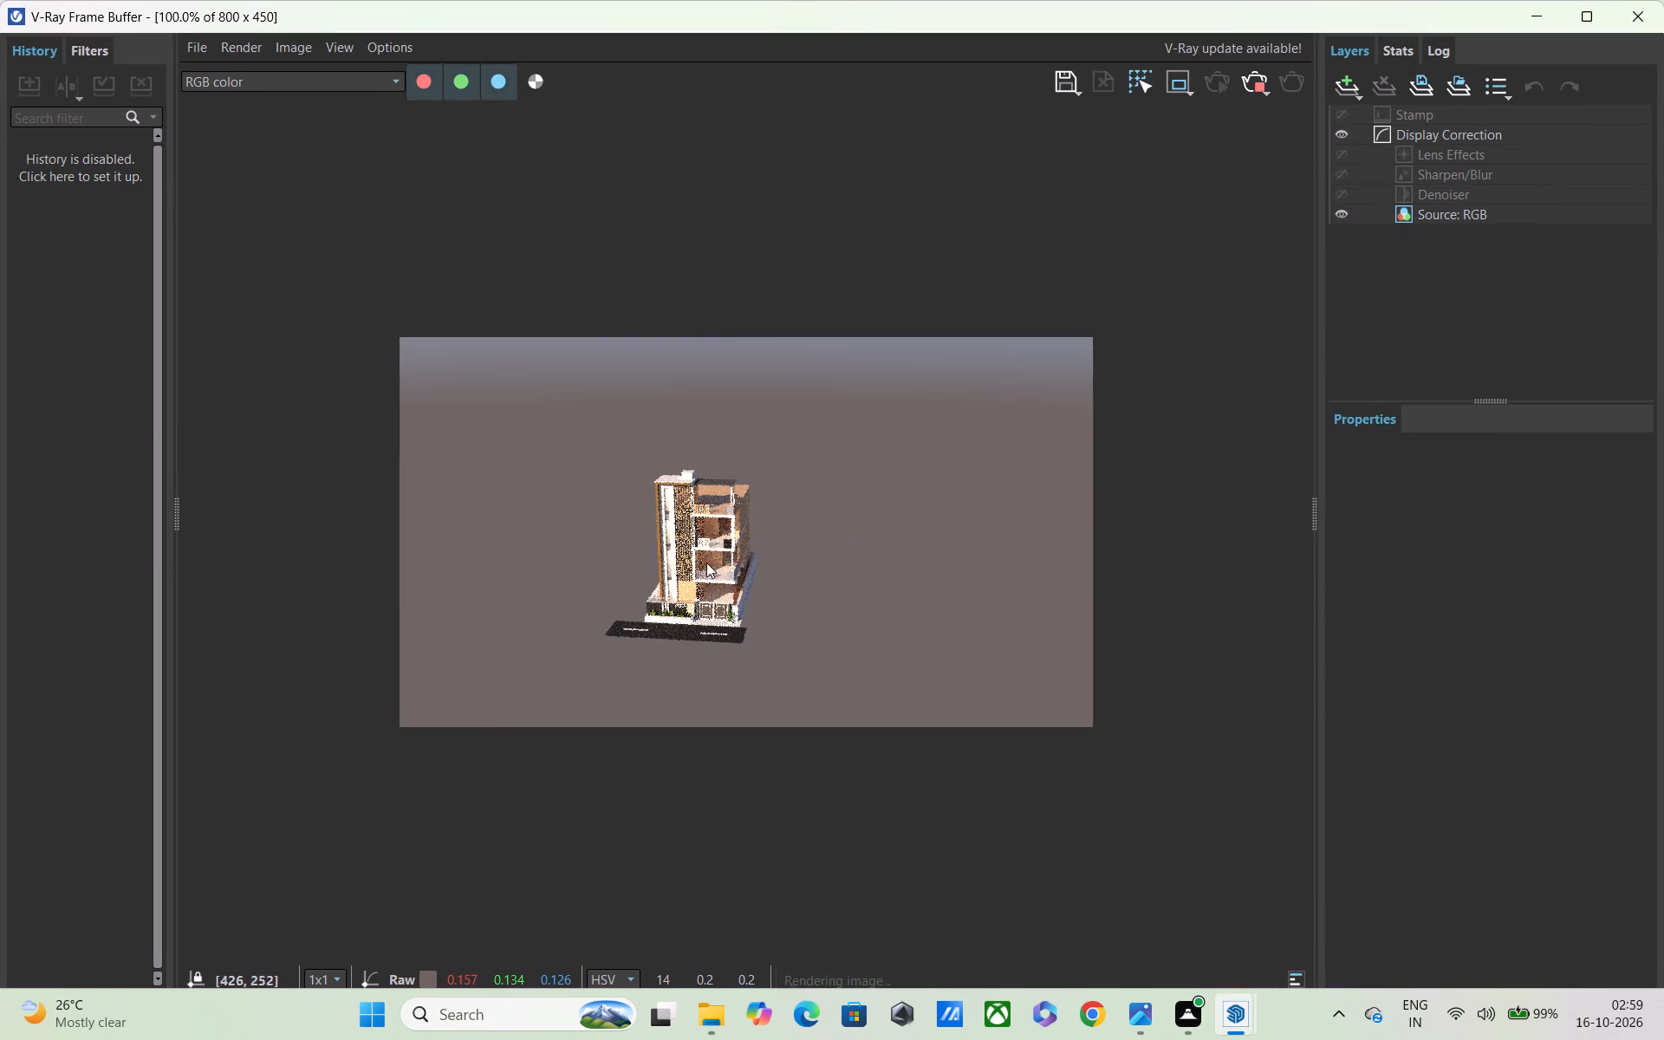
# Inspect the rendered building up close, checking the slatted facade, balconies, gate and road.
pyautogui.scroll(3, 691, 563)
pyautogui.scroll(-3, 689, 562)
pyautogui.scroll(3, 690, 558)
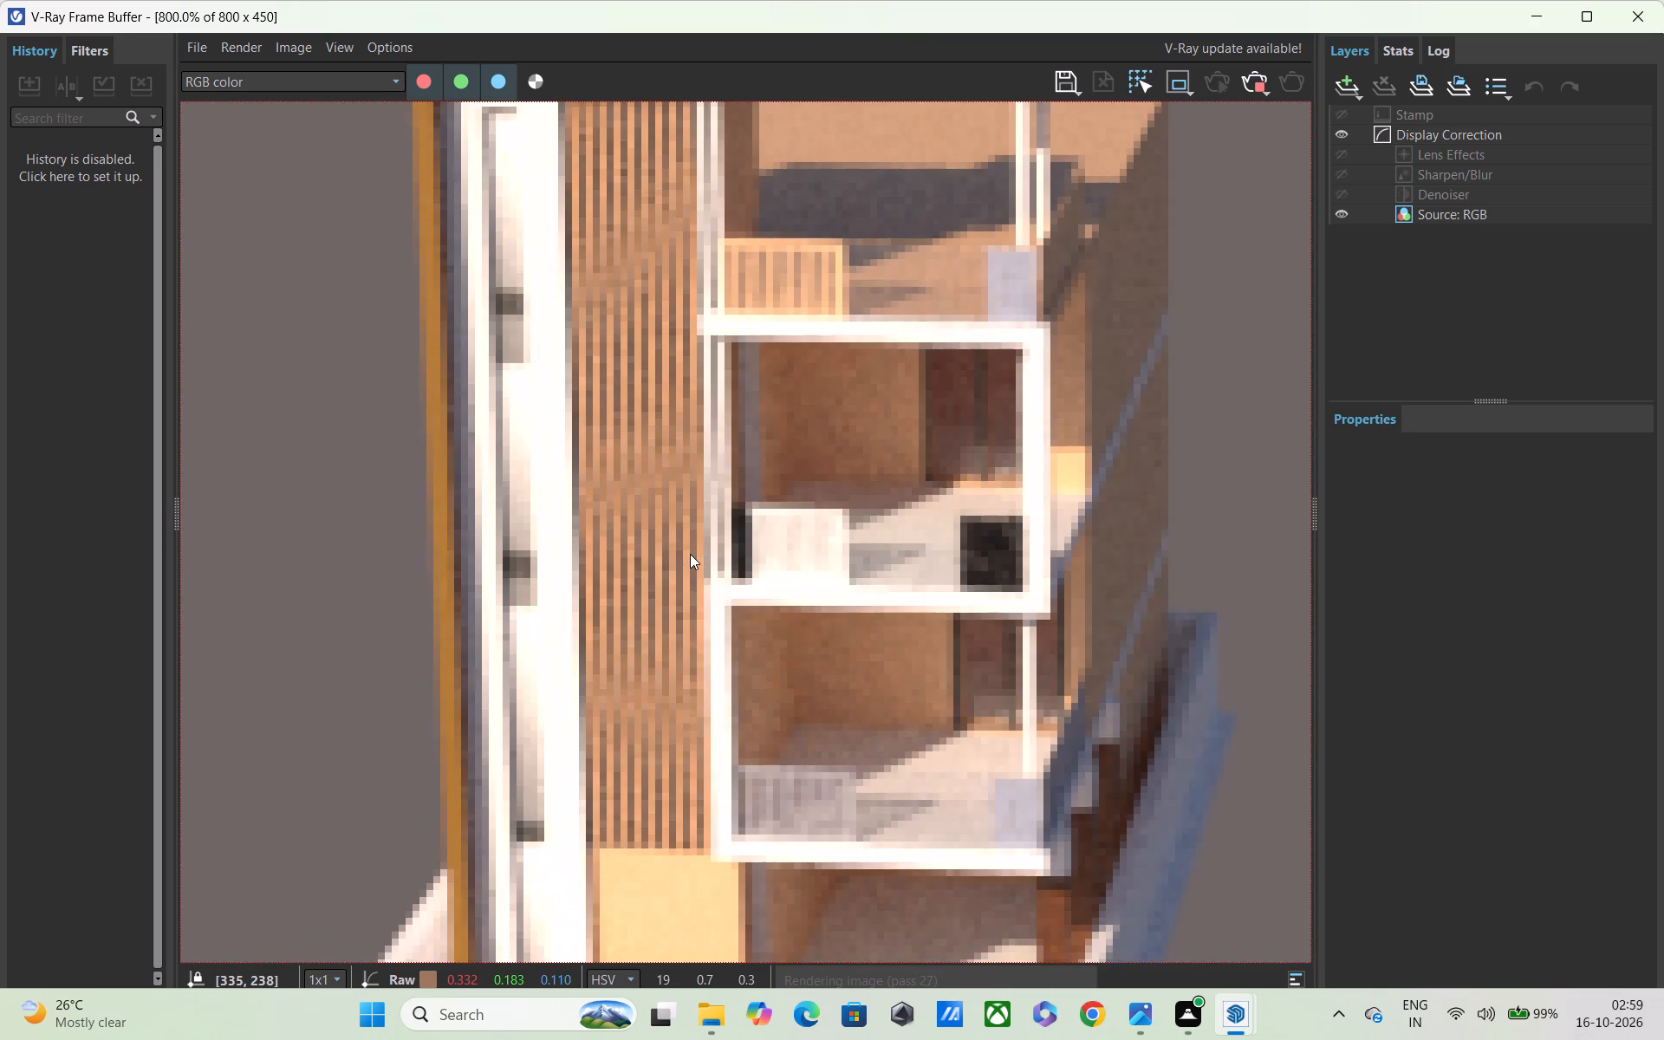
pyautogui.scroll(-2, 690, 554)
pyautogui.moveTo(690, 554); pyautogui.dragTo(704, 536, button='middle')
pyautogui.scroll(3, 728, 534)
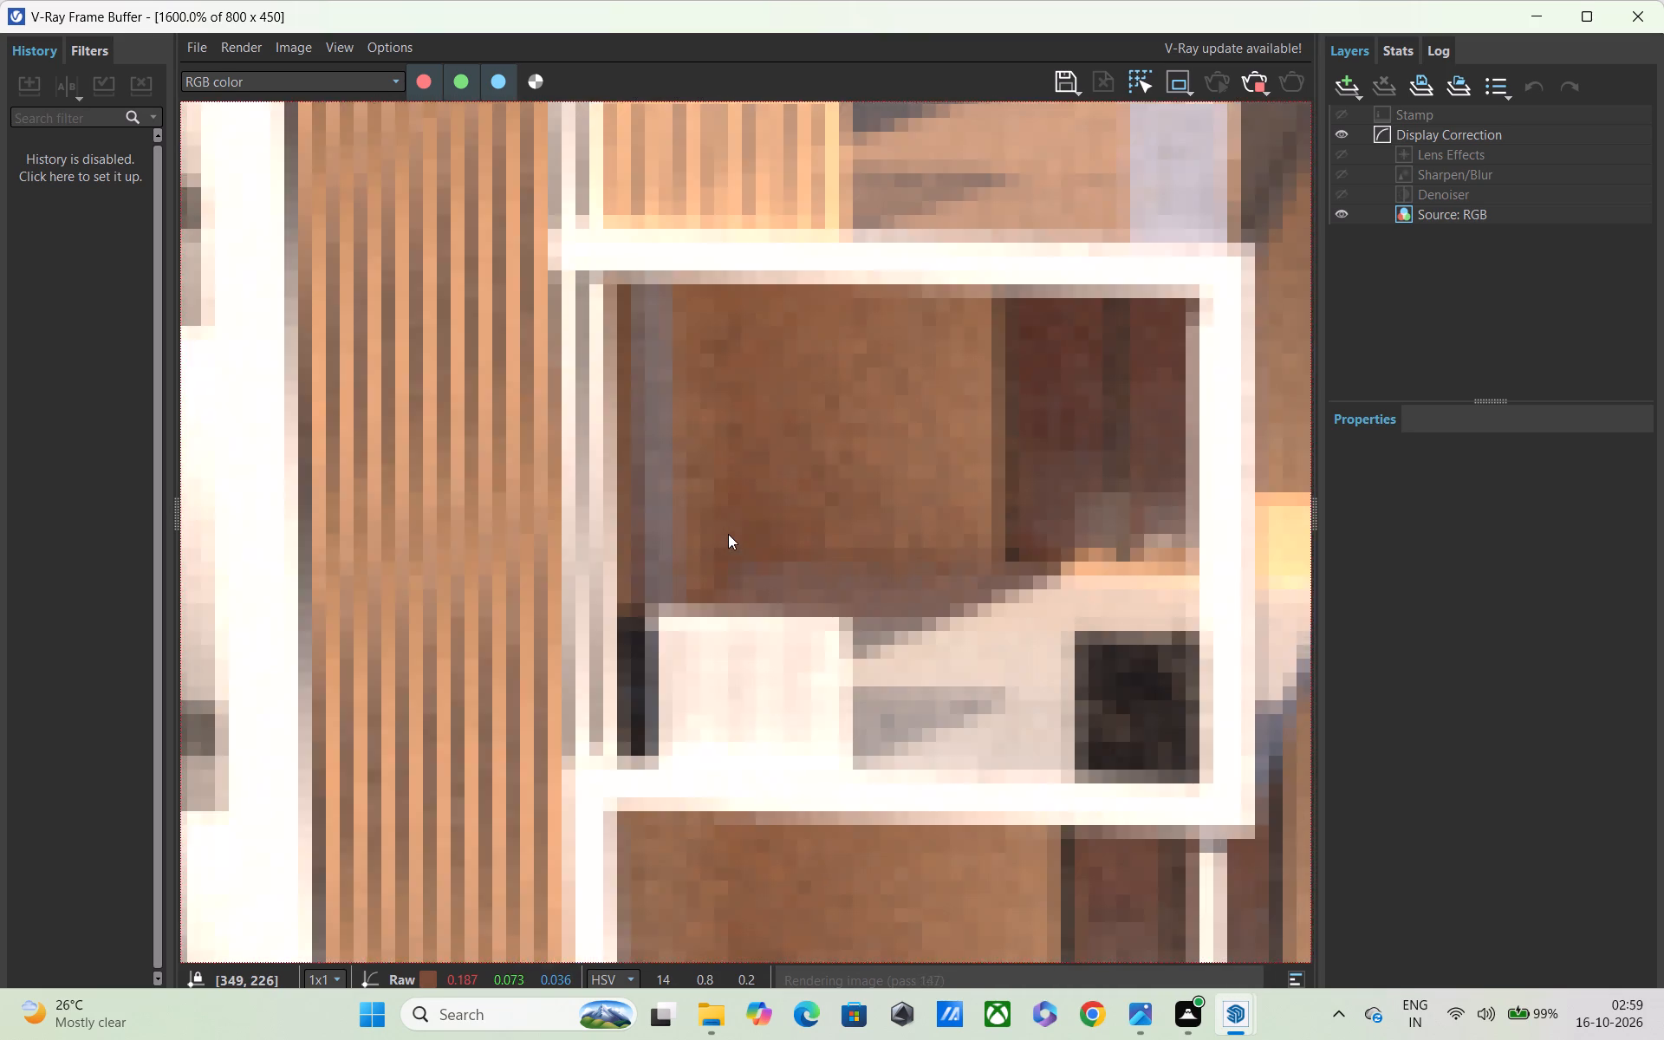
pyautogui.scroll(-2, 728, 534)
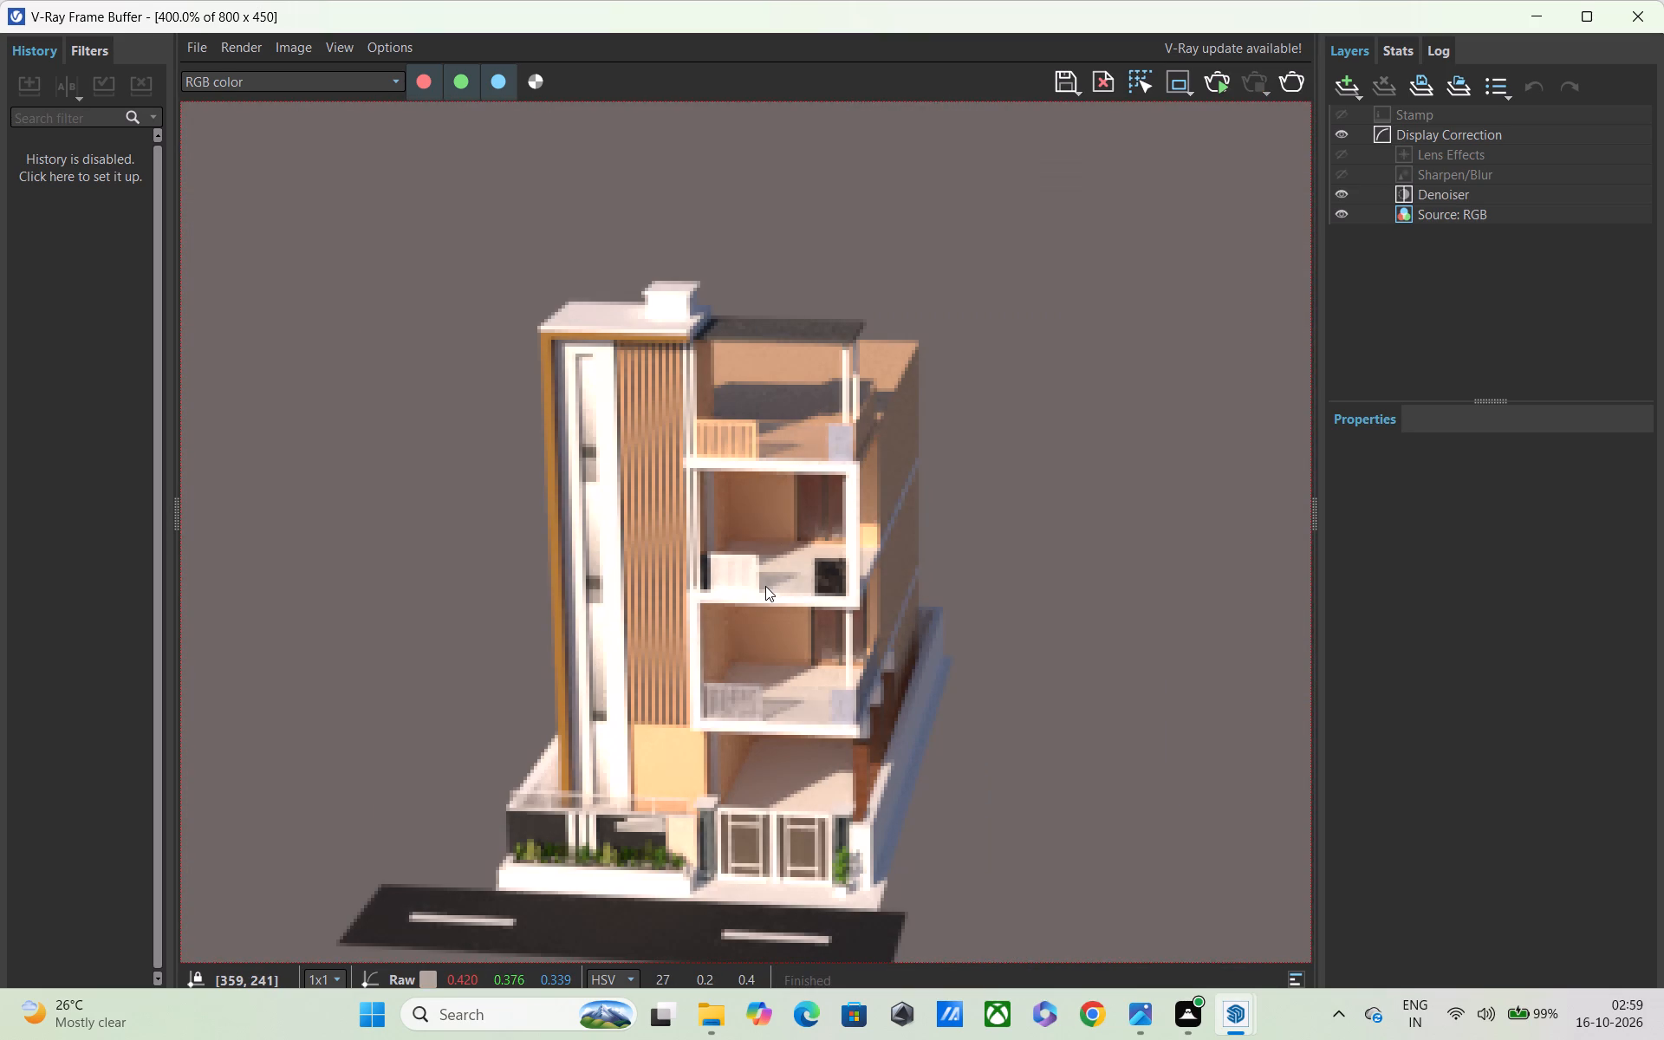
pyautogui.scroll(2, 765, 586)
pyautogui.scroll(-2, 765, 586)
pyautogui.moveTo(765, 589); pyautogui.dragTo(769, 580, button='middle')
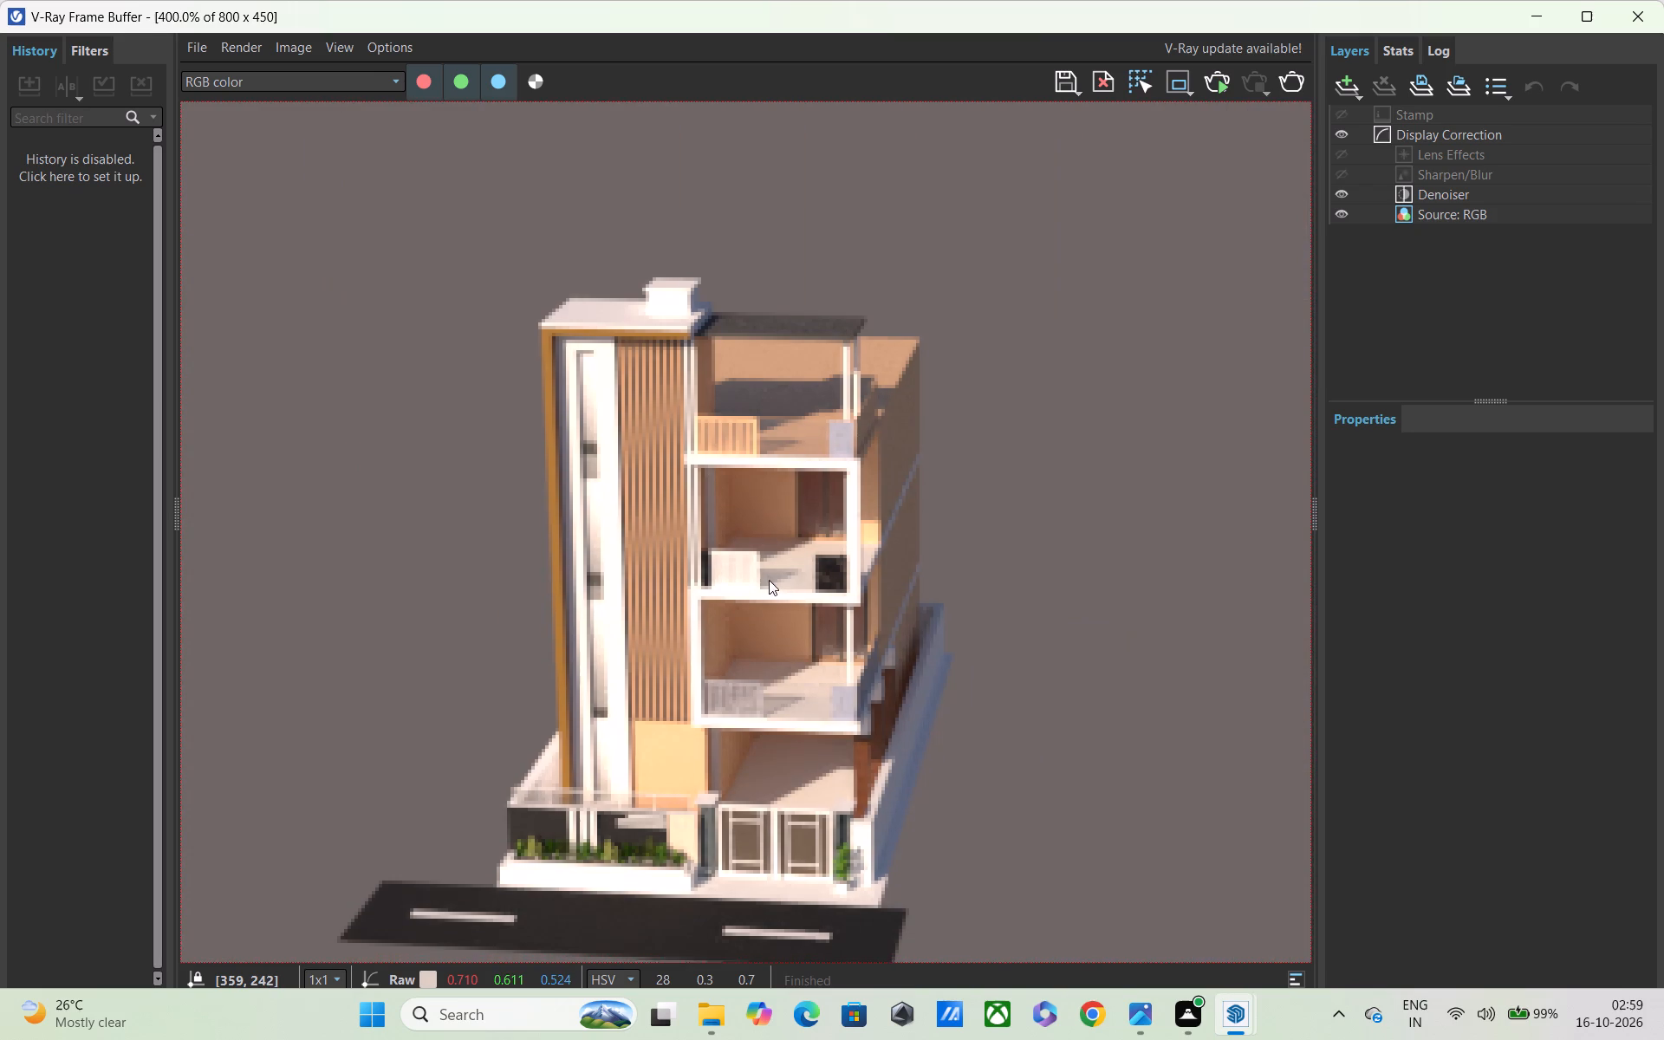
pyautogui.moveTo(769, 580); pyautogui.dragTo(782, 561, button='middle')
pyautogui.scroll(2, 782, 610)
pyautogui.scroll(-2, 782, 610)
pyautogui.moveTo(782, 595); pyautogui.dragTo(783, 588, button='middle')
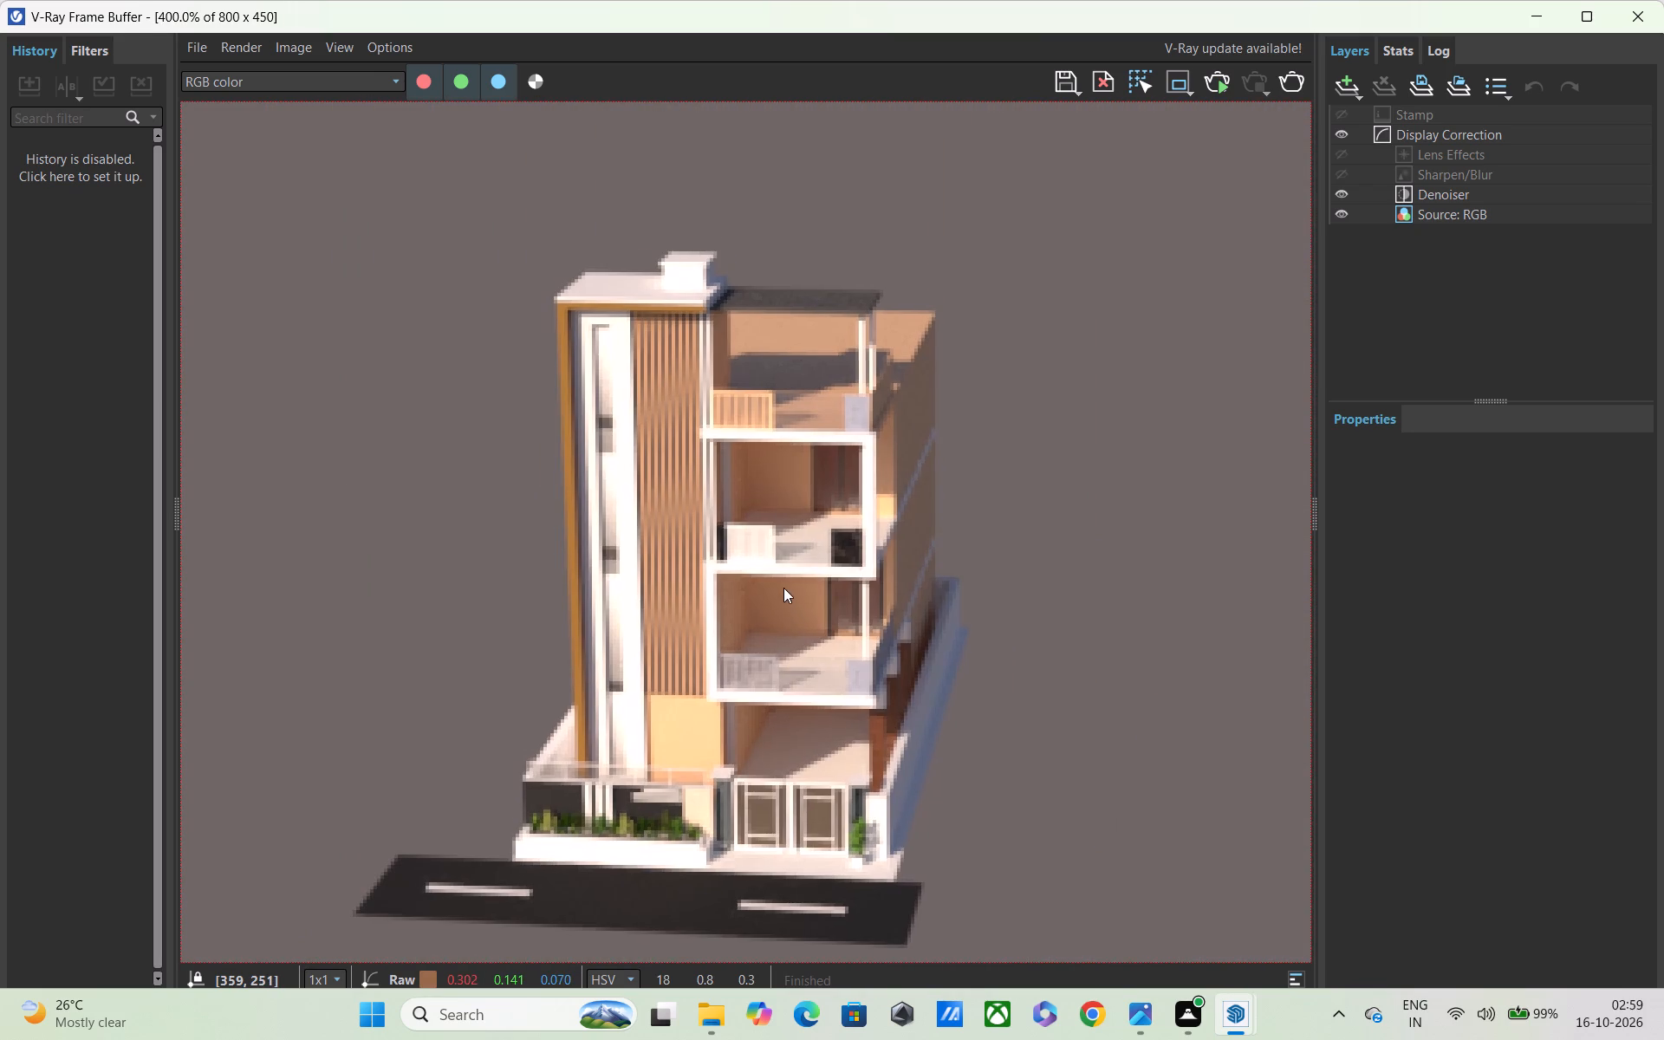
pyautogui.moveTo(783, 588); pyautogui.dragTo(792, 544, button='middle')
pyautogui.scroll(2, 792, 544)
pyautogui.scroll(-1, 792, 544)
pyautogui.scroll(-1, 890, 318)
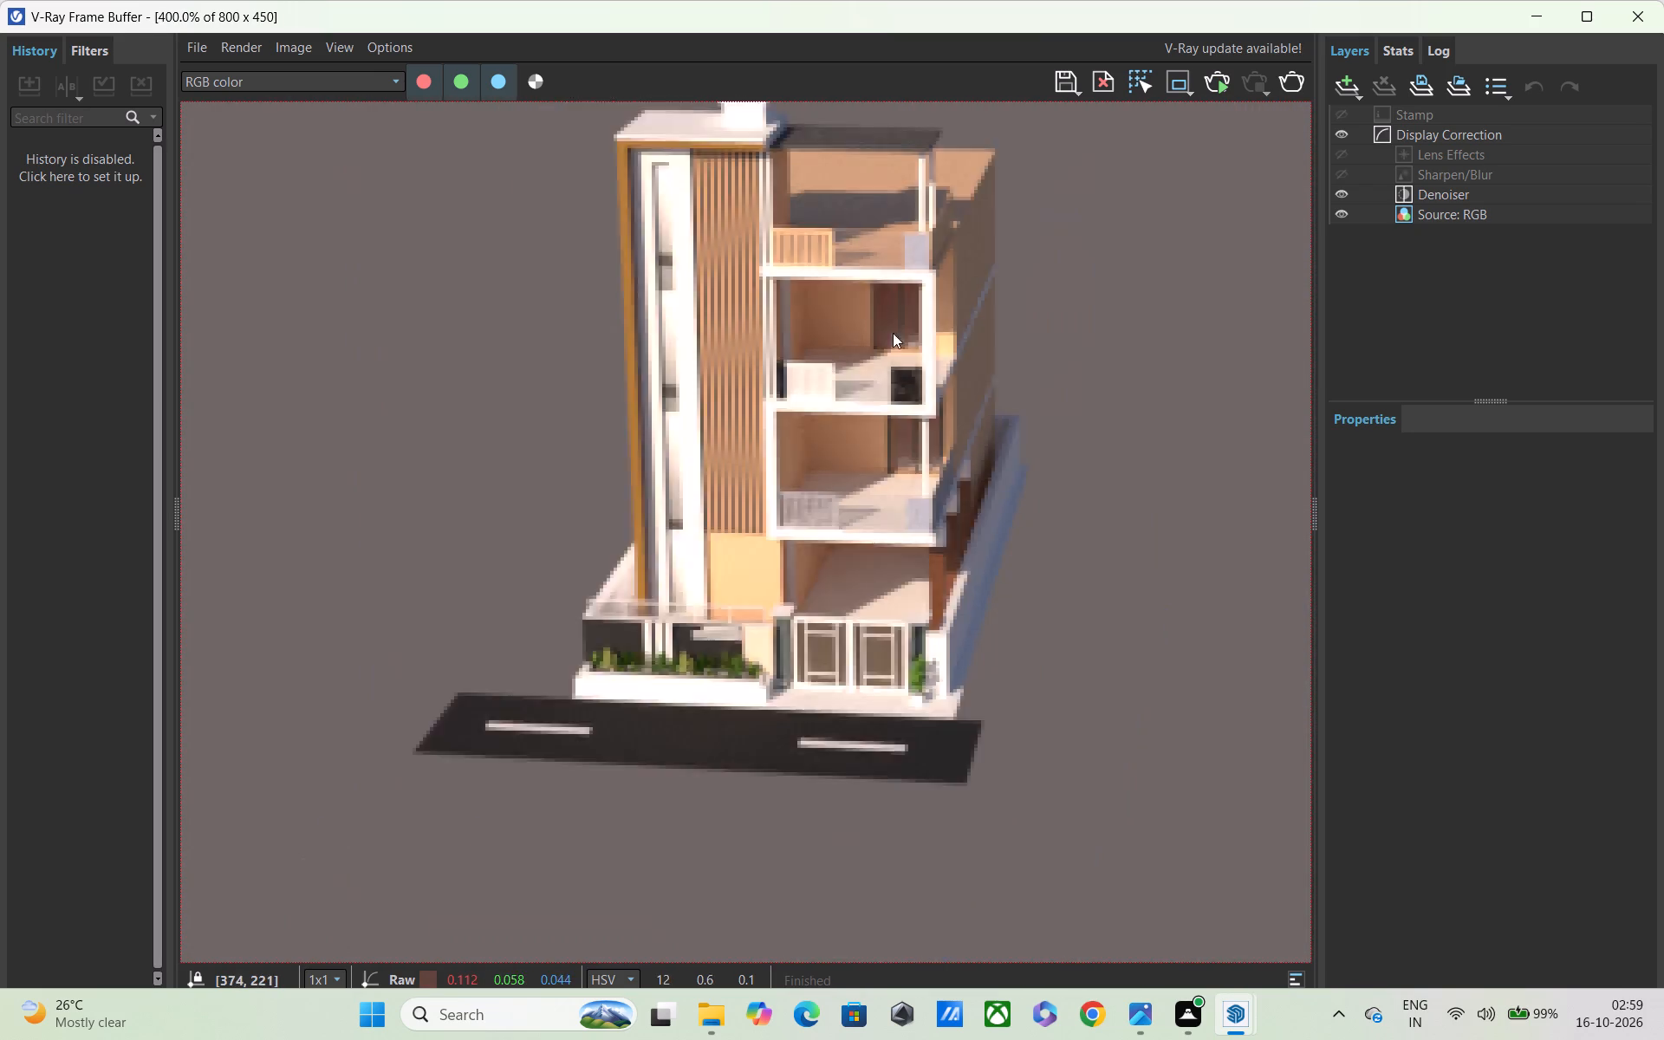
pyautogui.scroll(-1, 893, 333)
pyautogui.scroll(2, 840, 583)
pyautogui.scroll(-2, 839, 582)
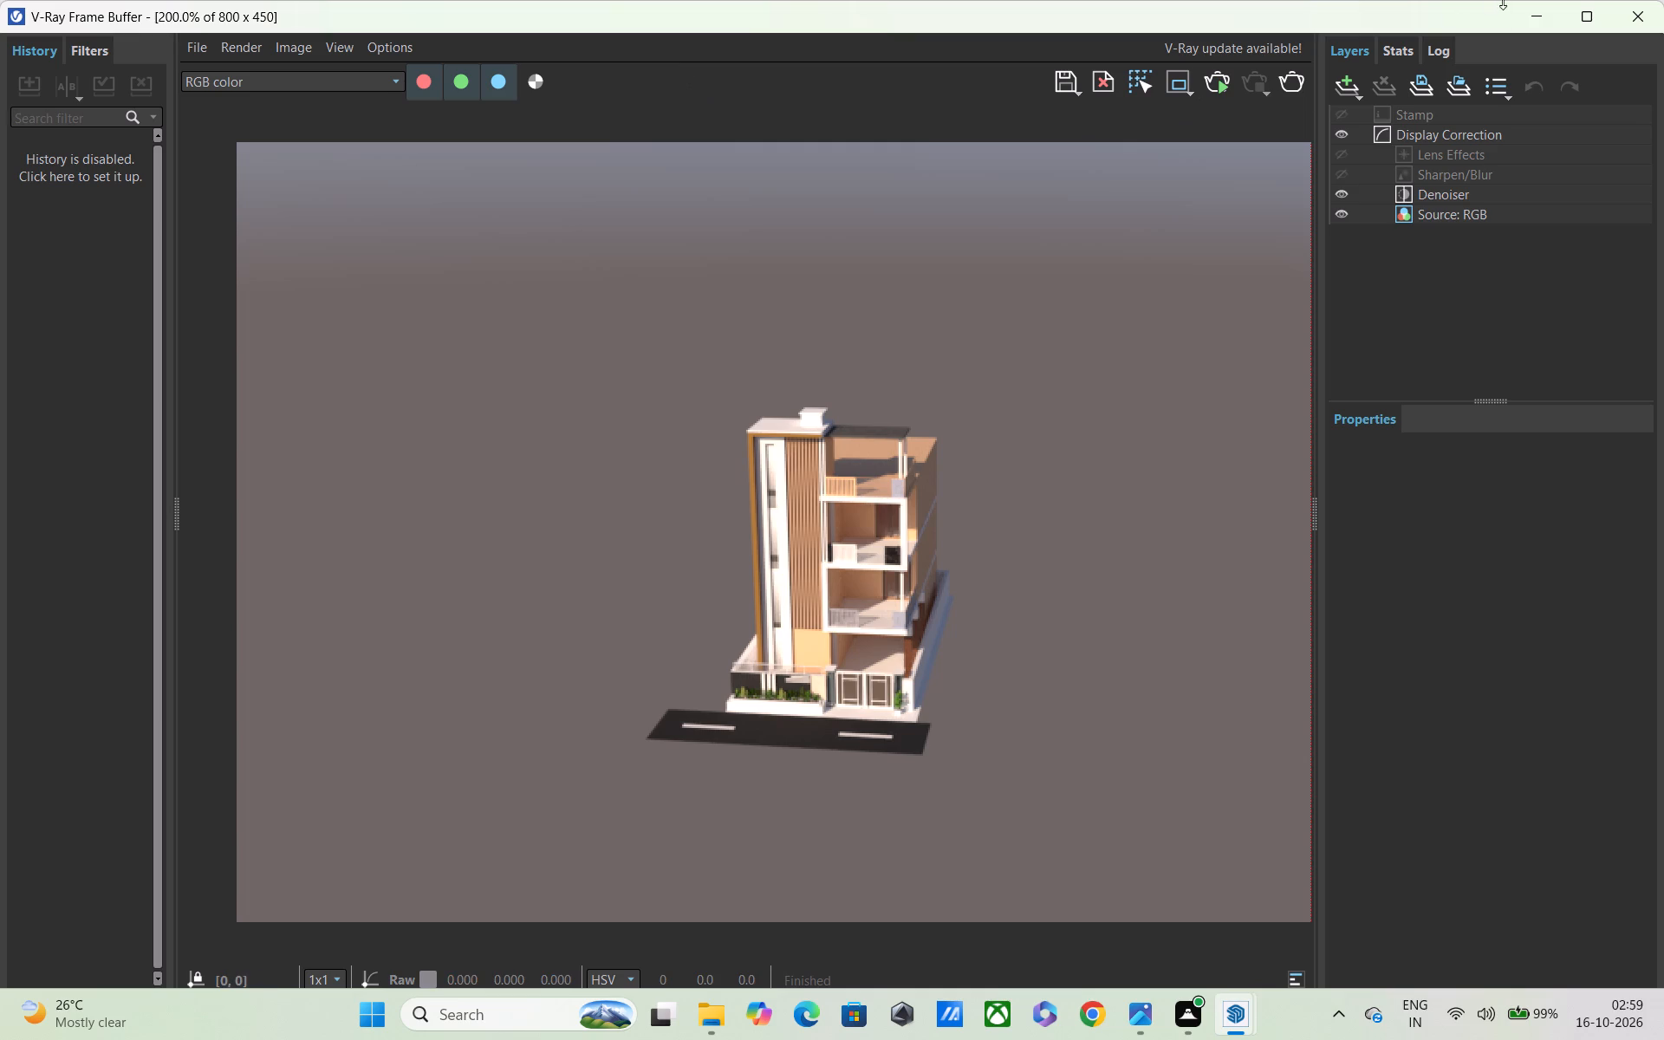
# Minimize the V-Ray Frame Buffer and close the V-Ray Asset Editor.
pyautogui.click(1542, 6)
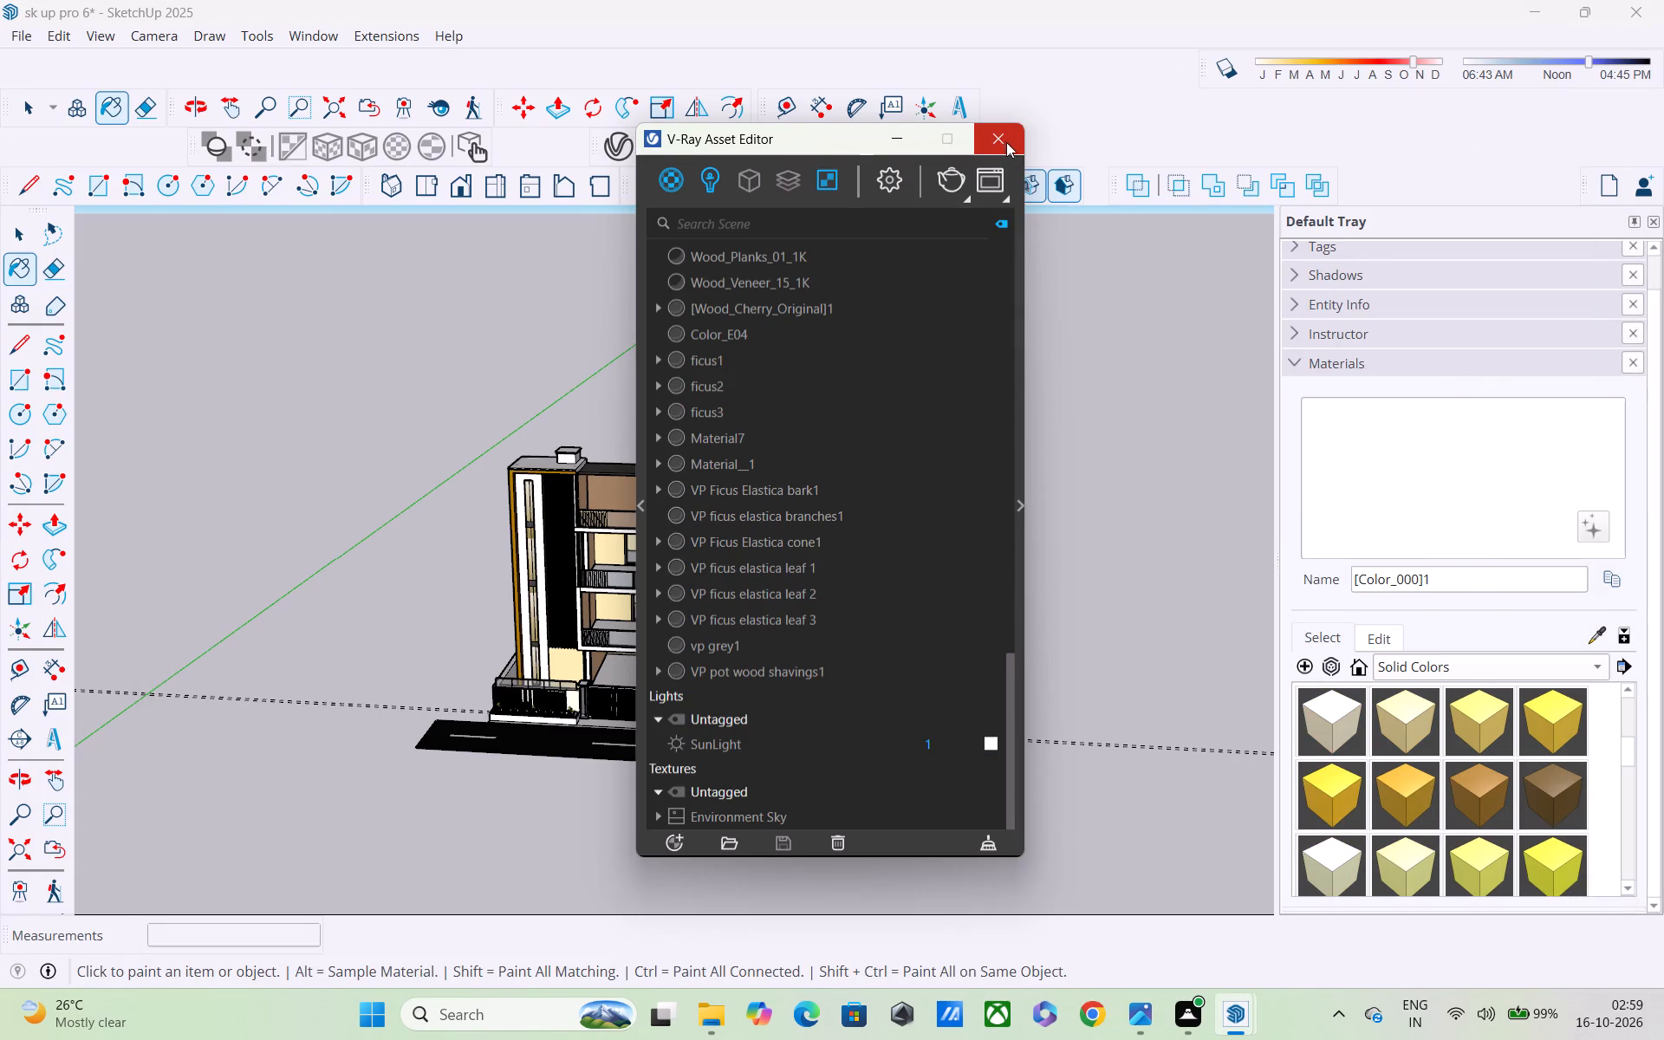
pyautogui.click(1004, 140)
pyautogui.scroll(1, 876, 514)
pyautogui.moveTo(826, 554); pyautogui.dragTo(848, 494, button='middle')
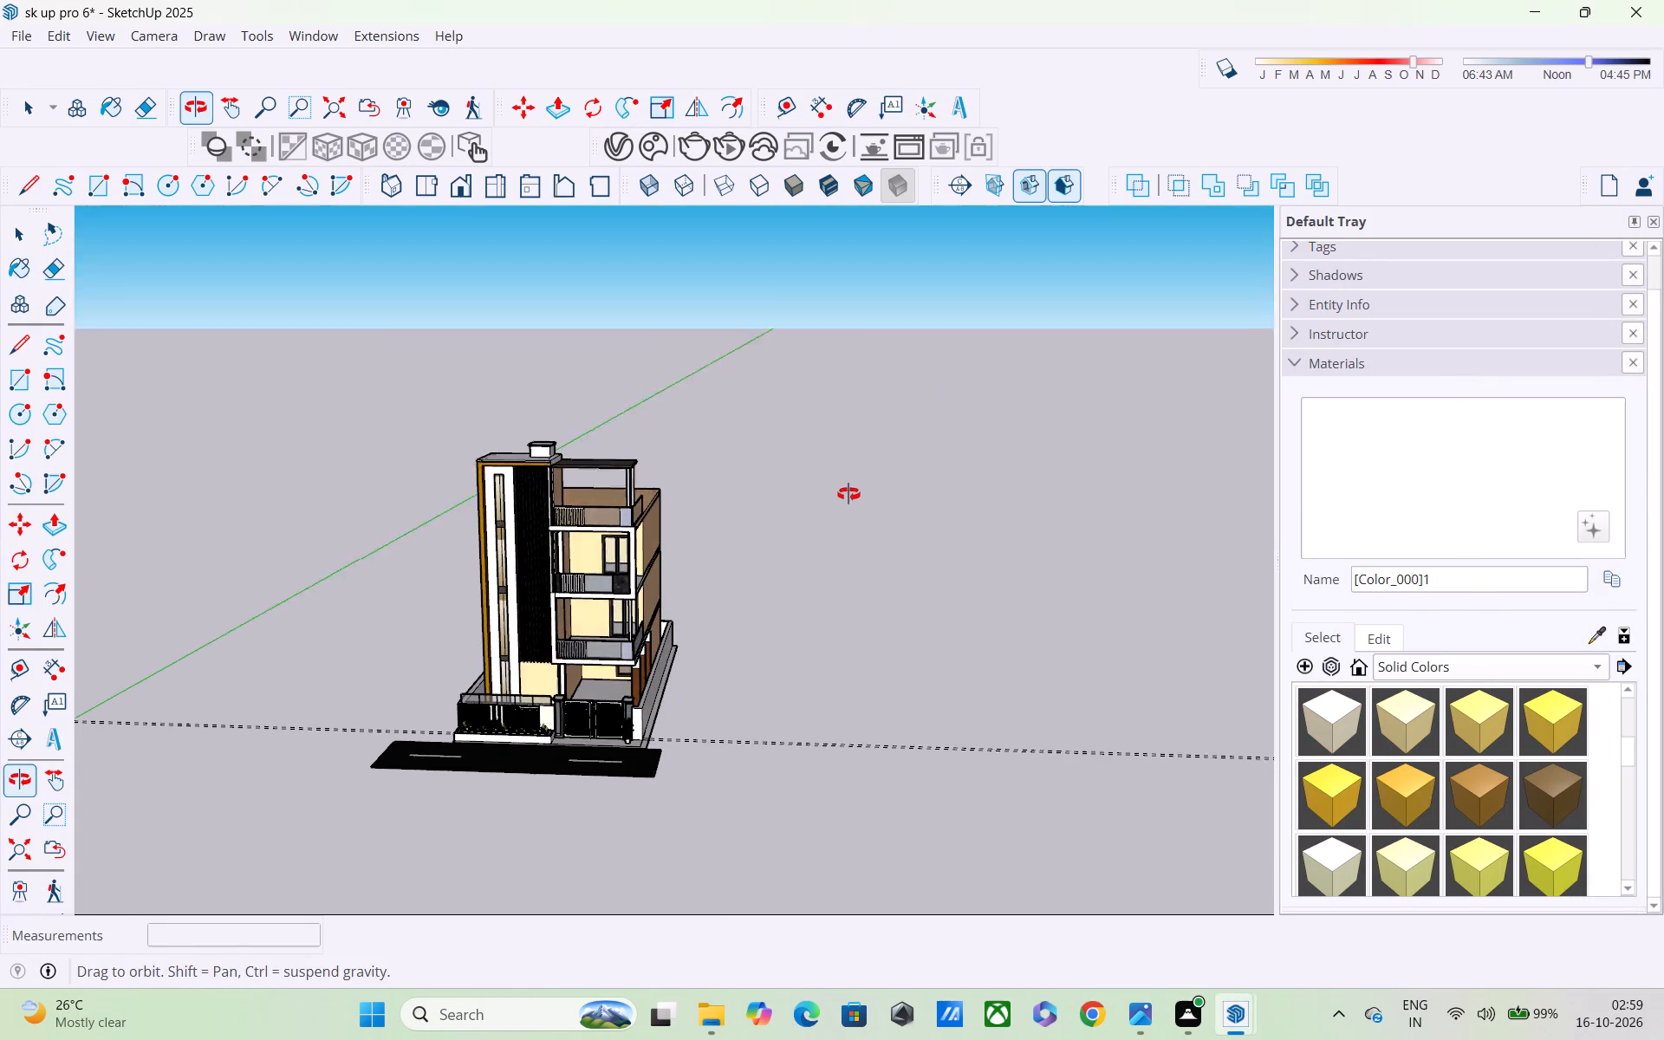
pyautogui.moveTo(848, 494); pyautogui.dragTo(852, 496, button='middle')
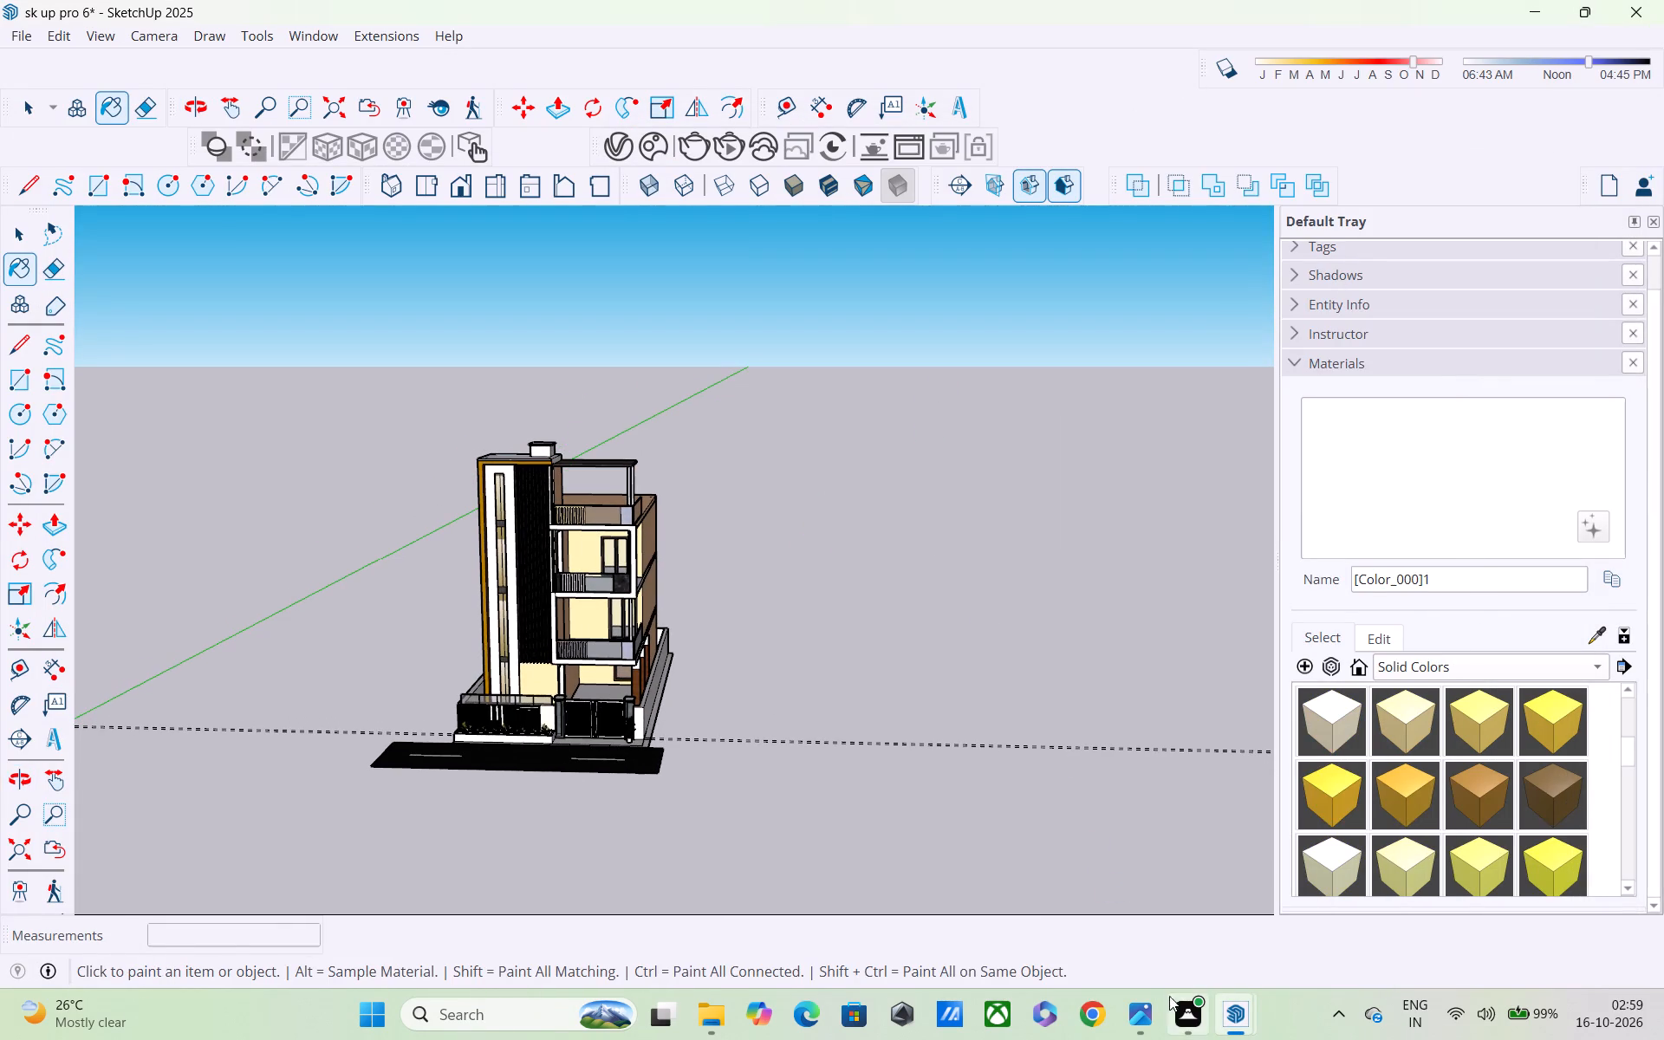